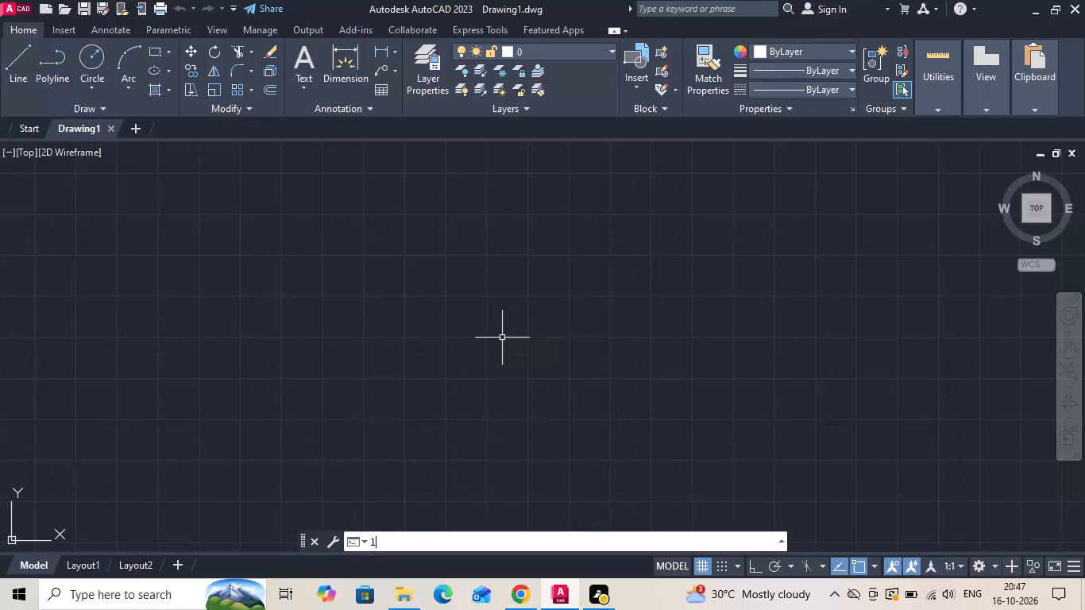
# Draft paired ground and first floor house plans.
# Turn on command log file recording for the blank drawing with LOGFILEON.
pyautogui.press('g')
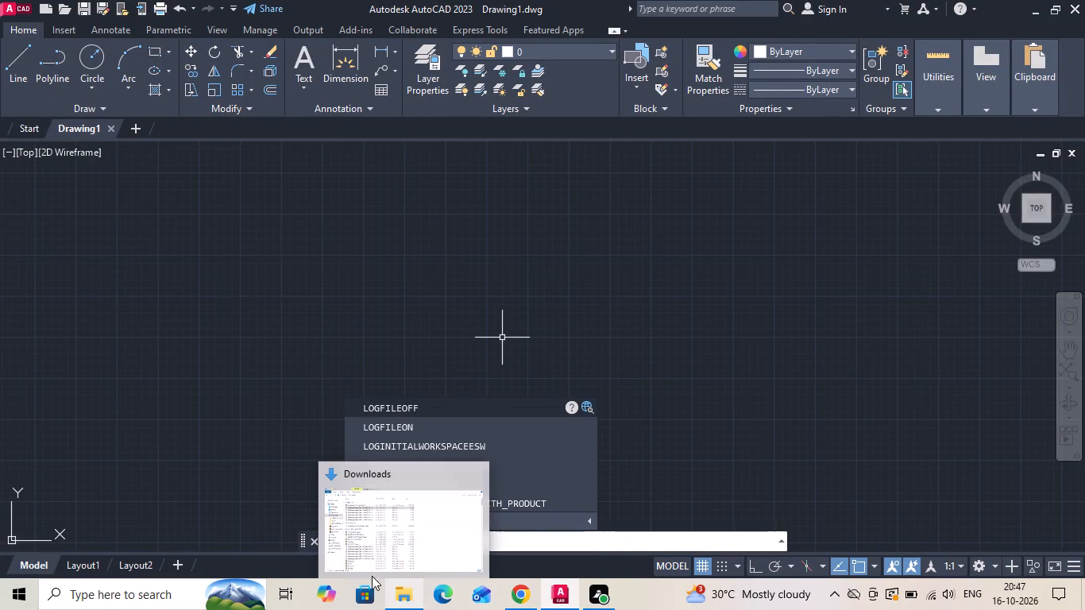
pyautogui.click(407, 430)
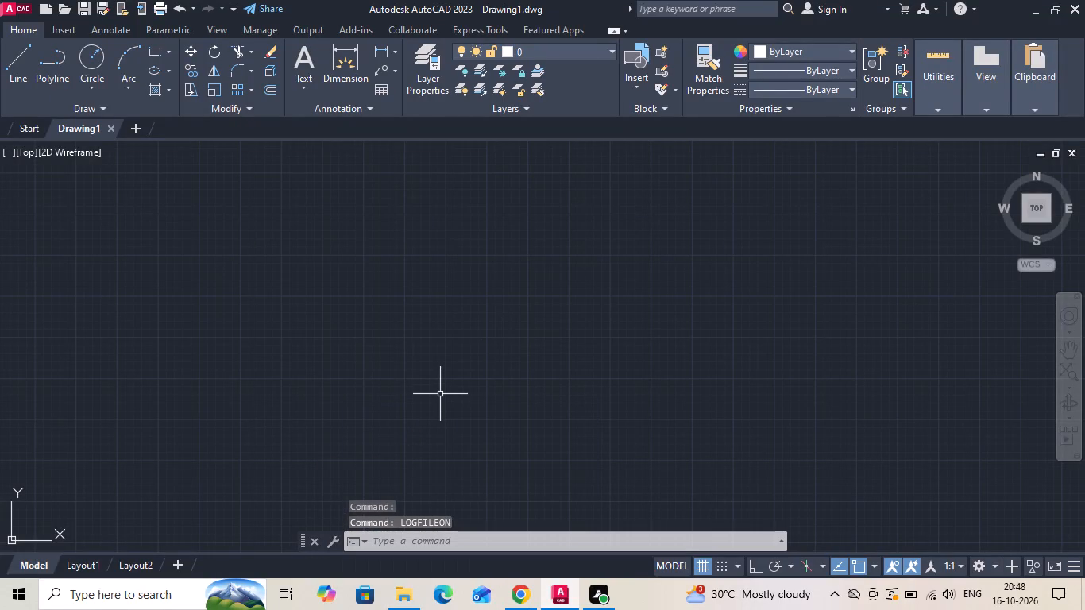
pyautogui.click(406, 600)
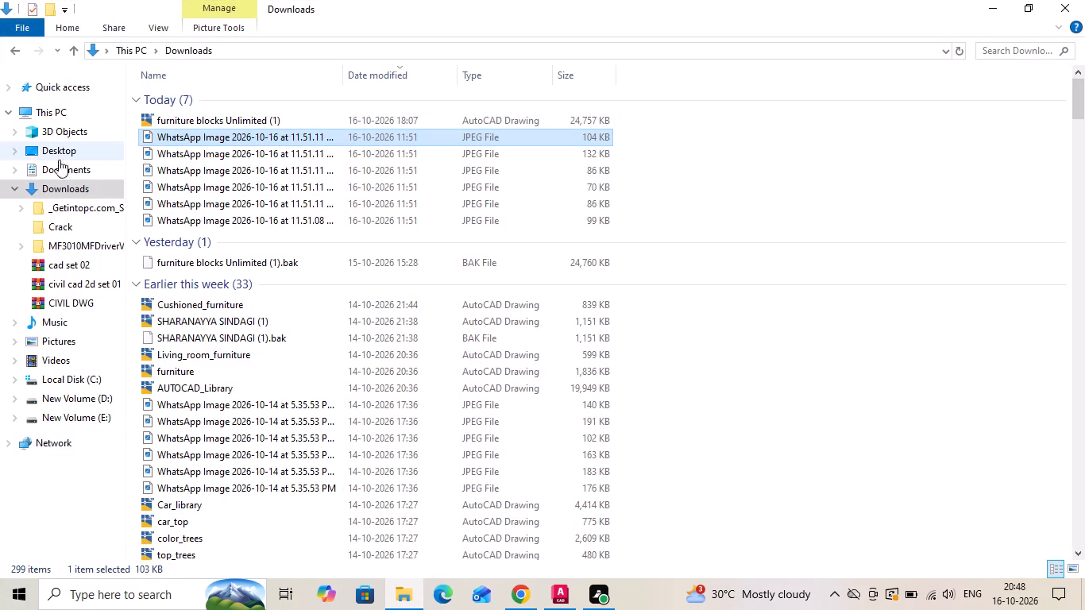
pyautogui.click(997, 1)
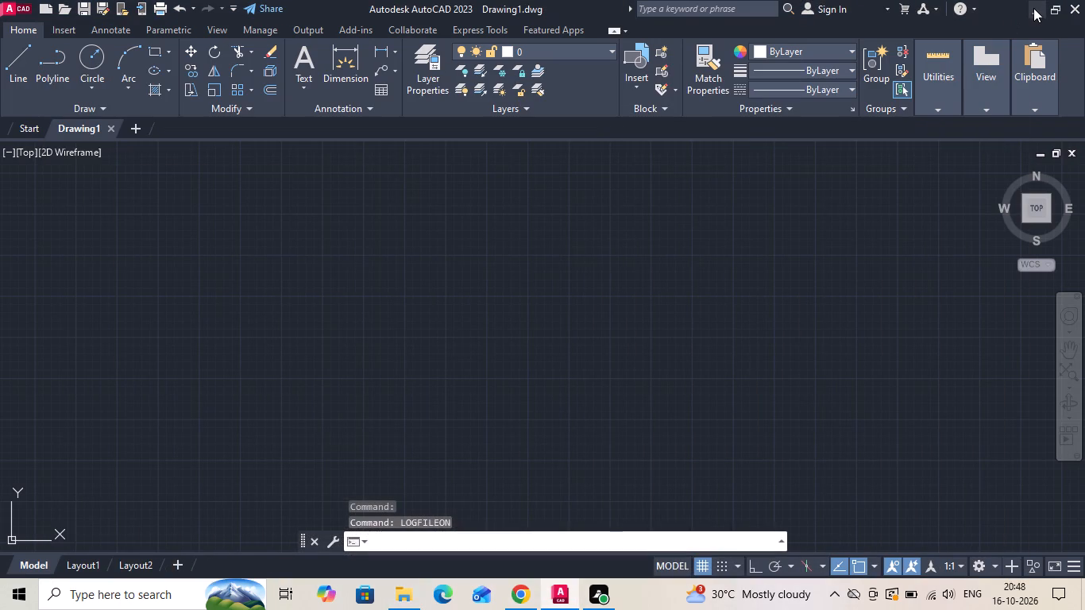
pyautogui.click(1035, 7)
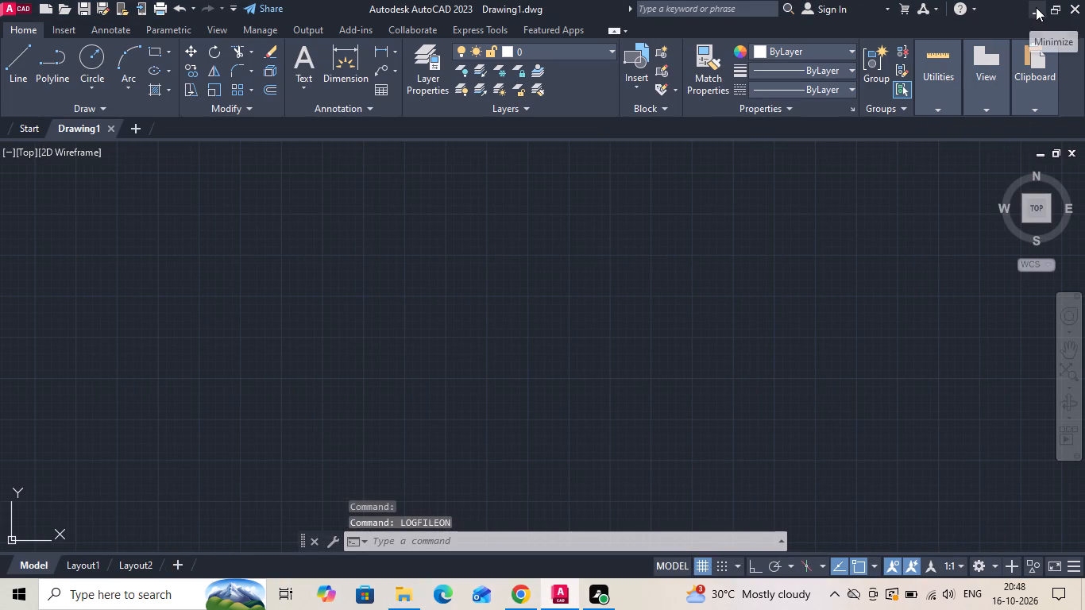
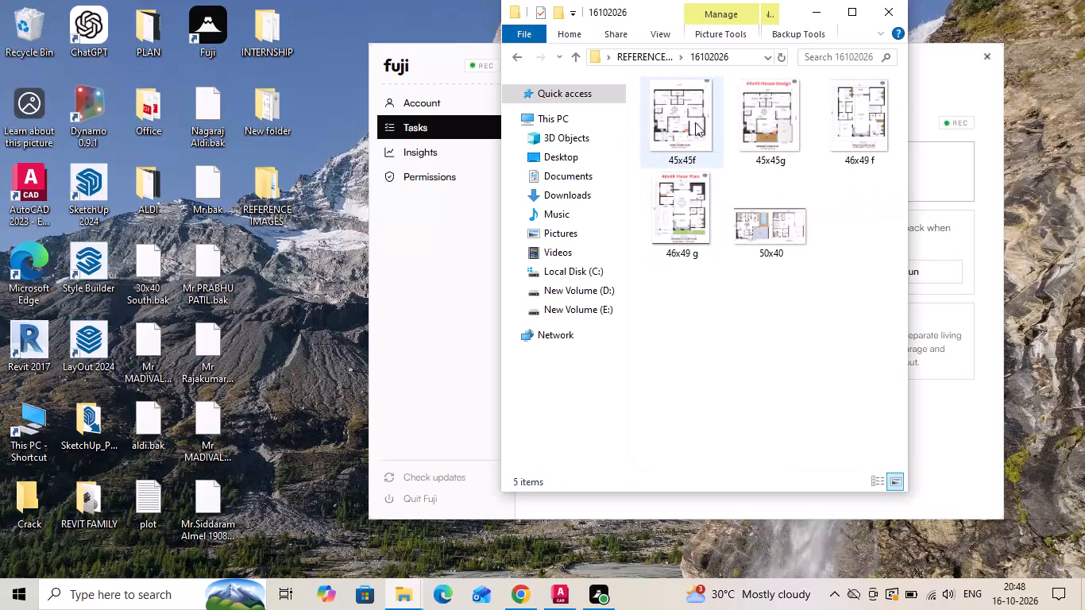
# Open the 45x45g house plan image from the 16102026 reference folder and copy it to the clipboard.
pyautogui.doubleClick(759, 122)
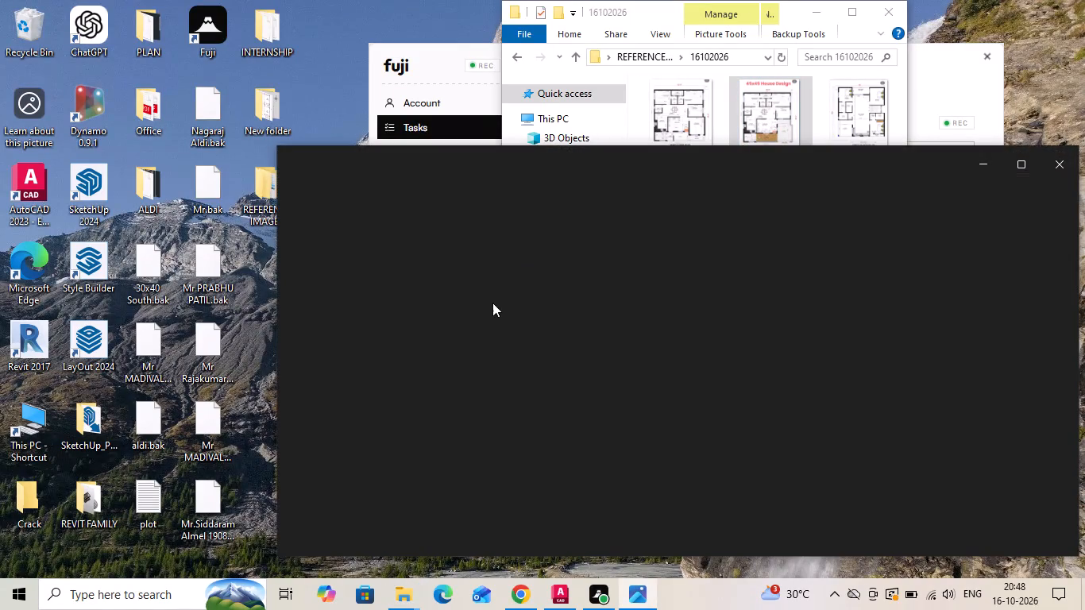
pyautogui.rightClick(674, 291)
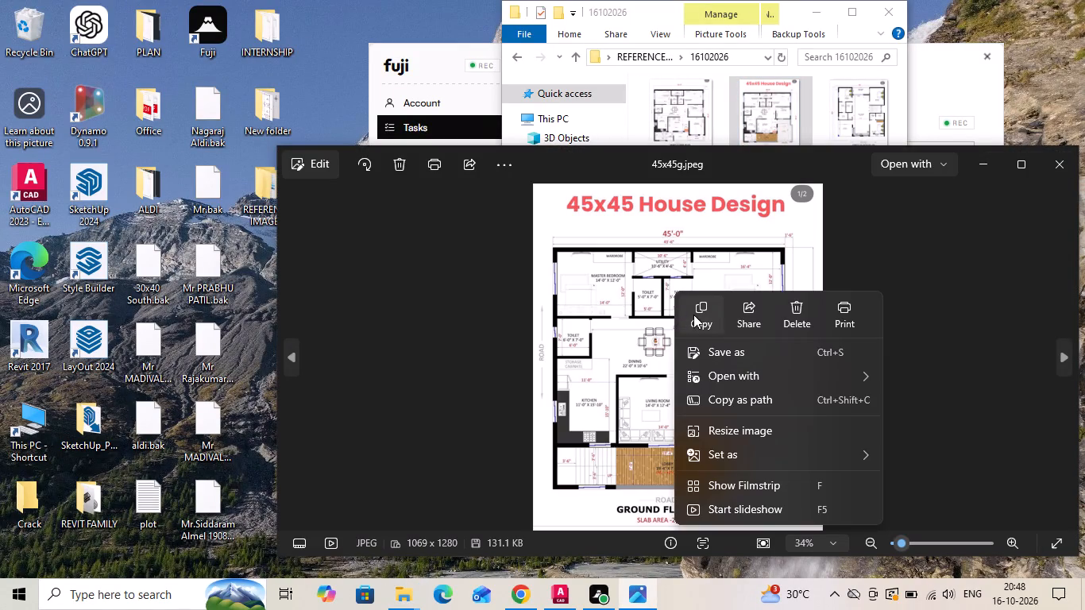
pyautogui.click(693, 315)
# In AutoCAD, set the drawing units to Engineering length with 0'-0.0" precision and an insertion scale of Inches.
pyautogui.click(546, 609)
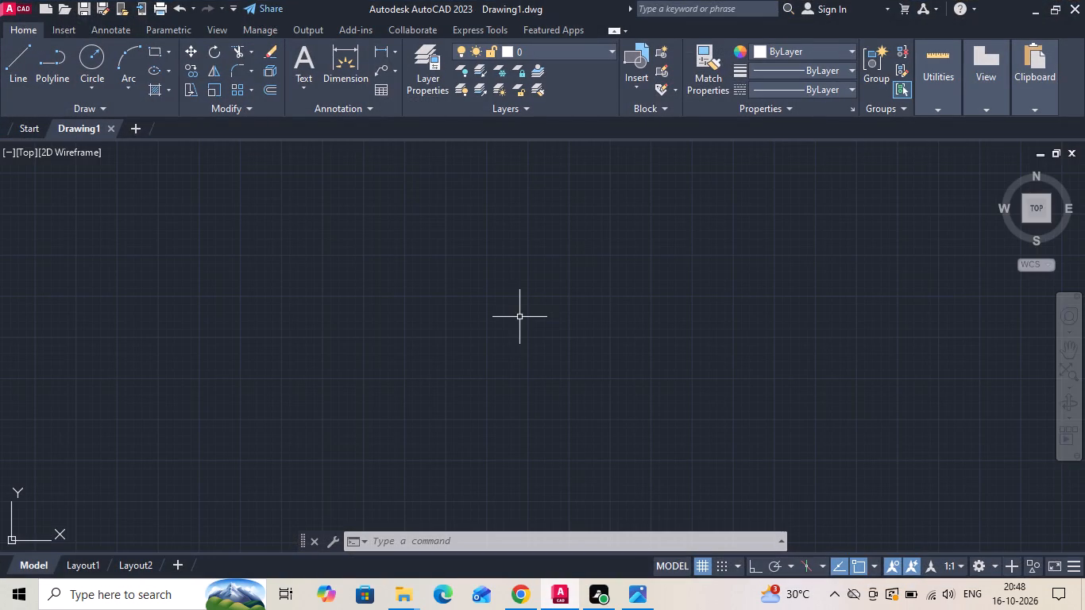
pyautogui.write('un')
pyautogui.press('space')
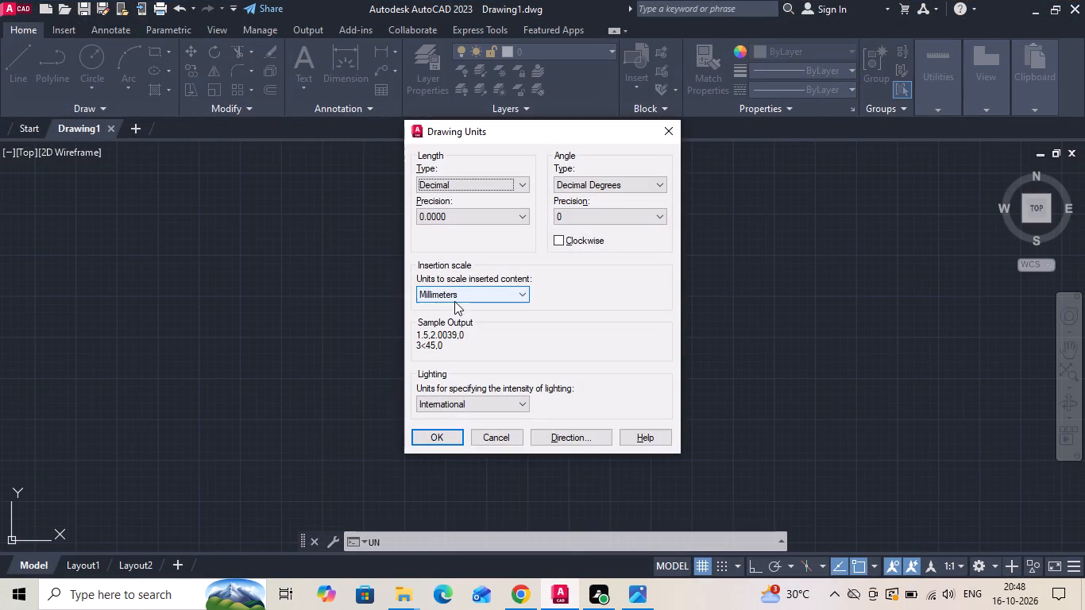
pyautogui.click(483, 183)
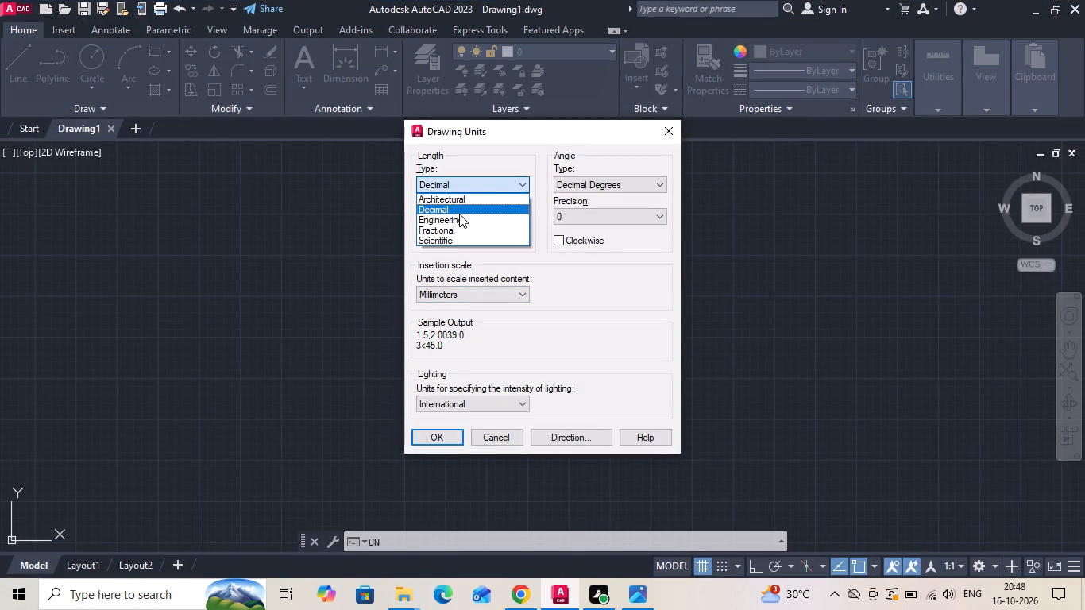
pyautogui.click(458, 219)
pyautogui.click(459, 221)
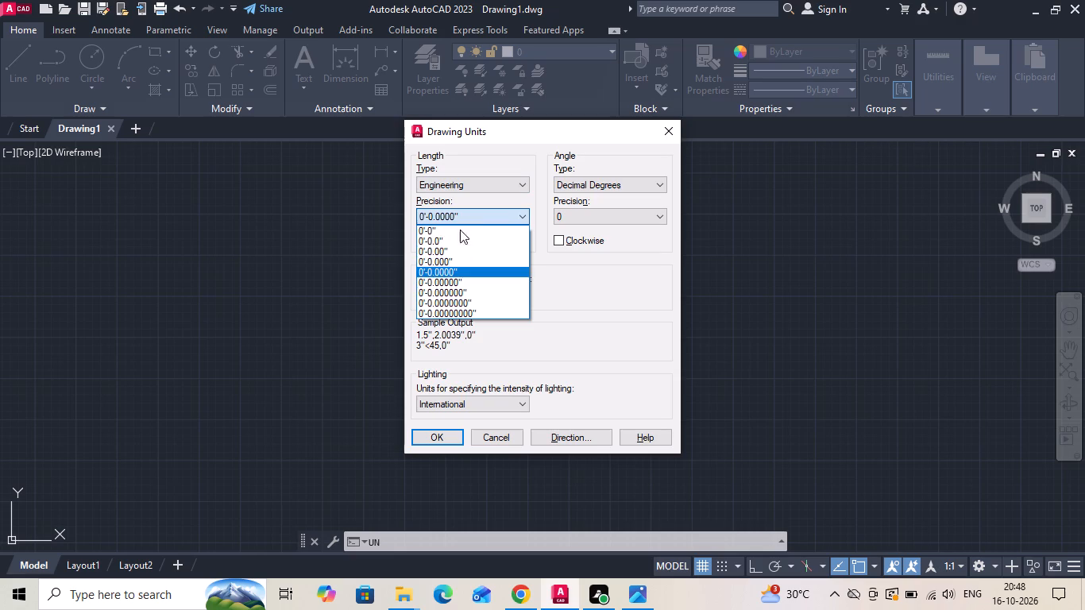
pyautogui.click(454, 244)
pyautogui.click(434, 300)
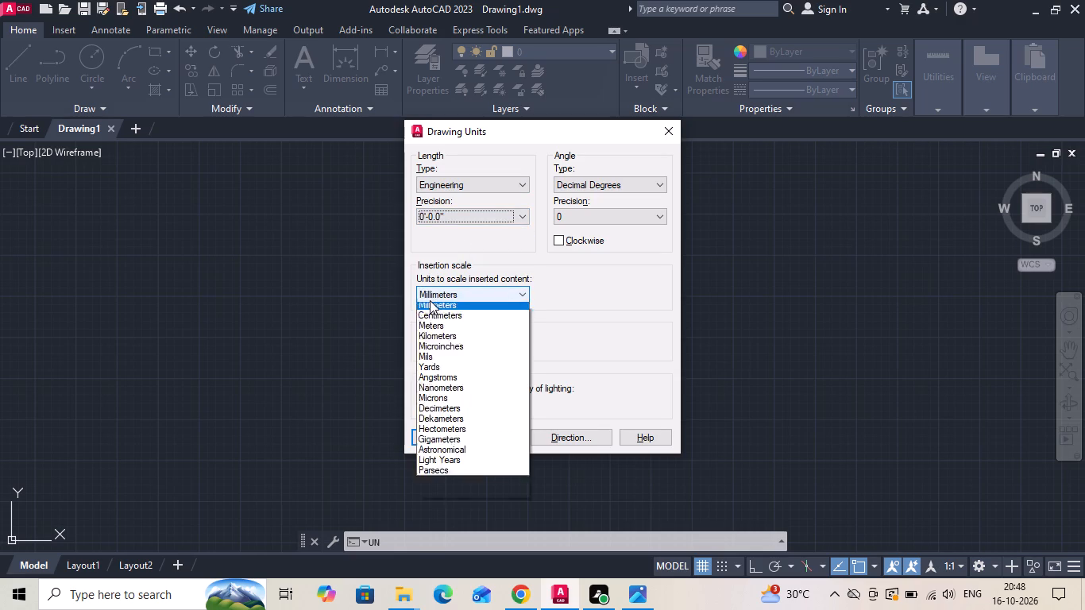
pyautogui.click(419, 321)
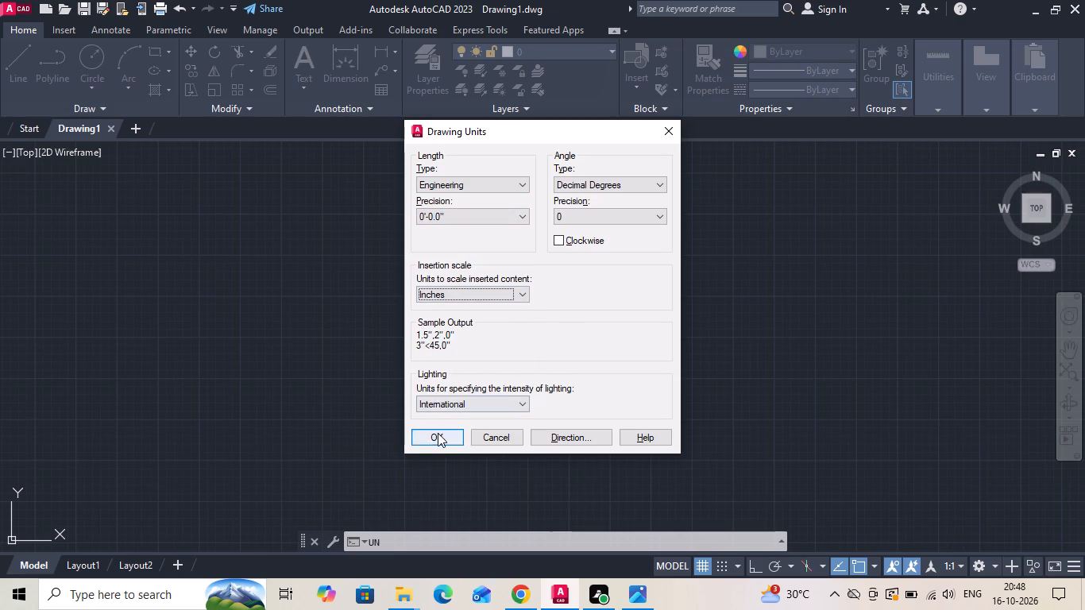
pyautogui.click(438, 433)
# Modify the ISO-25 dimension style's primary units to Engineering with 0'-0.0" precision, and set the style current.
pyautogui.write('d')
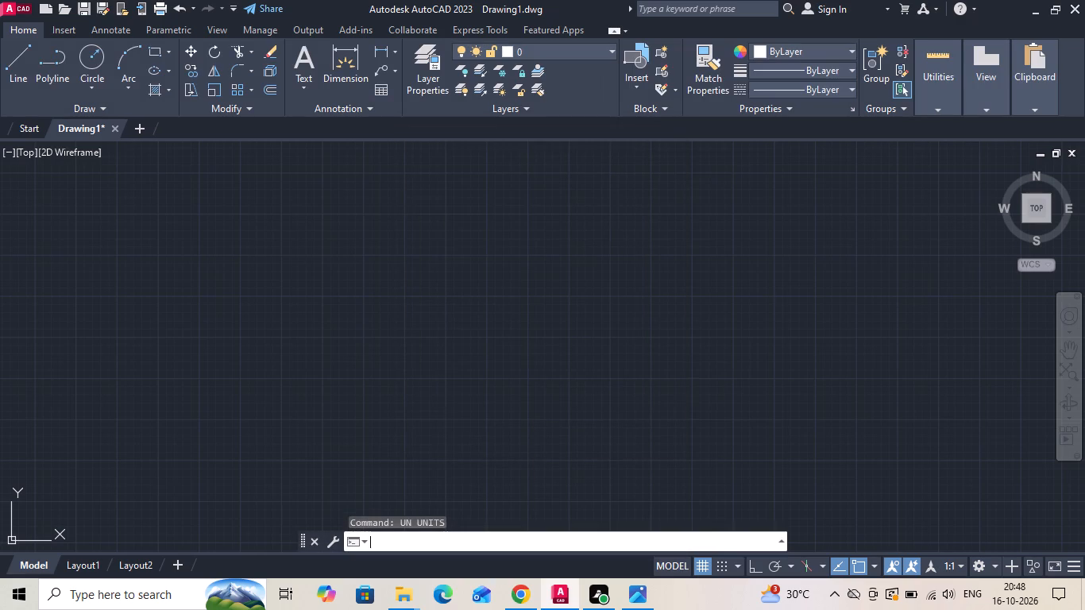
pyautogui.press('space')
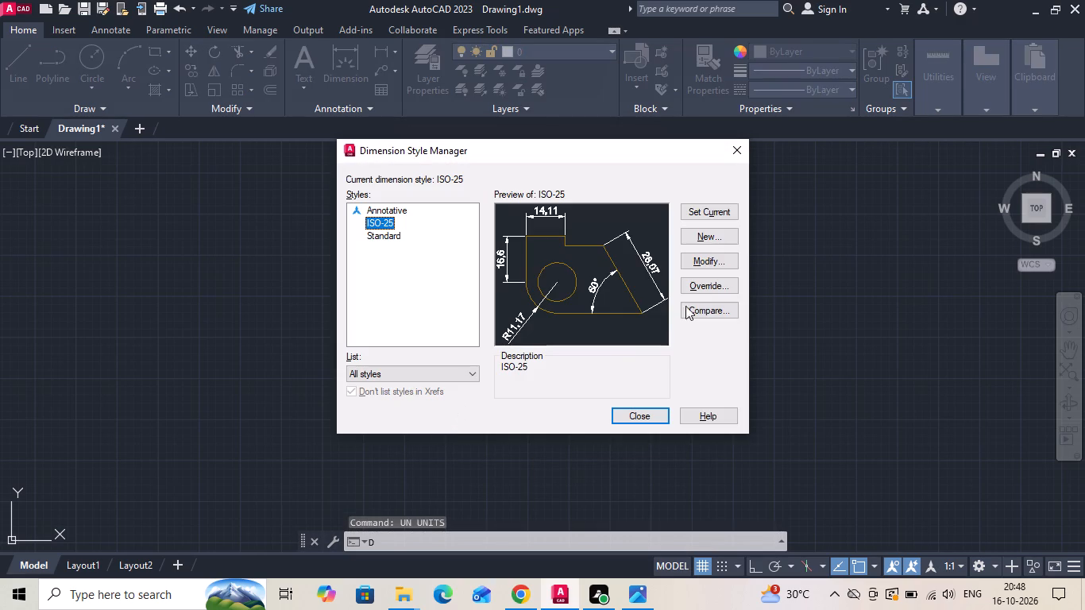
pyautogui.click(707, 267)
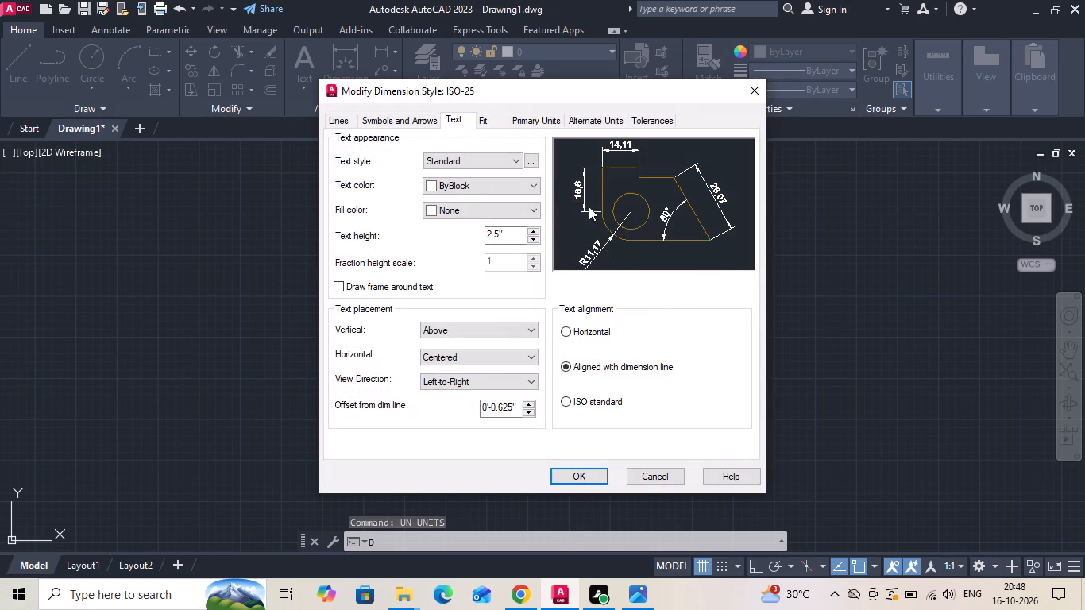
pyautogui.click(527, 115)
pyautogui.click(472, 160)
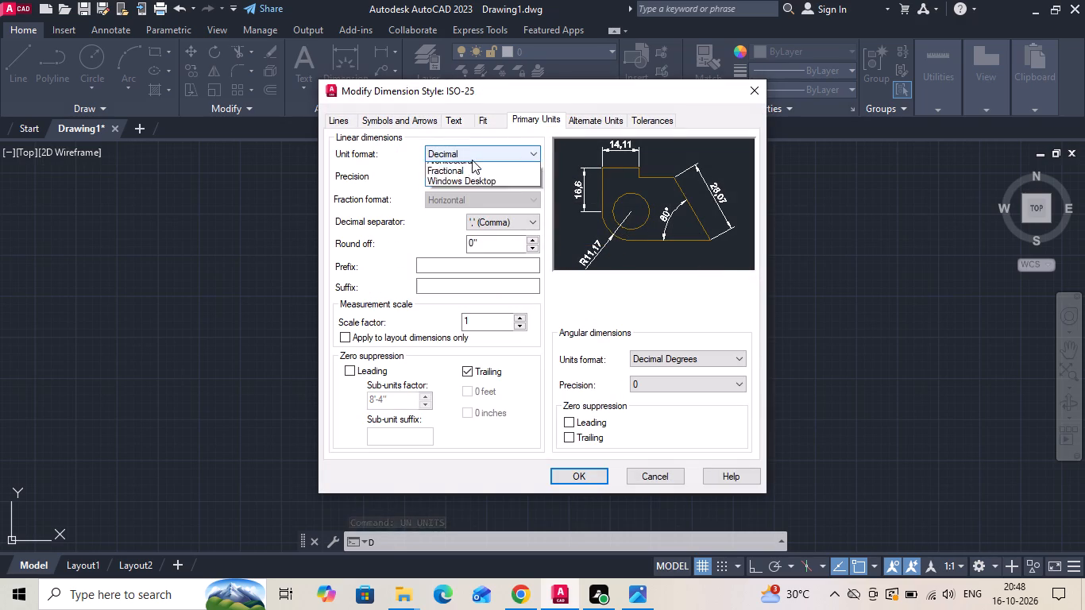
pyautogui.click(465, 187)
pyautogui.click(465, 180)
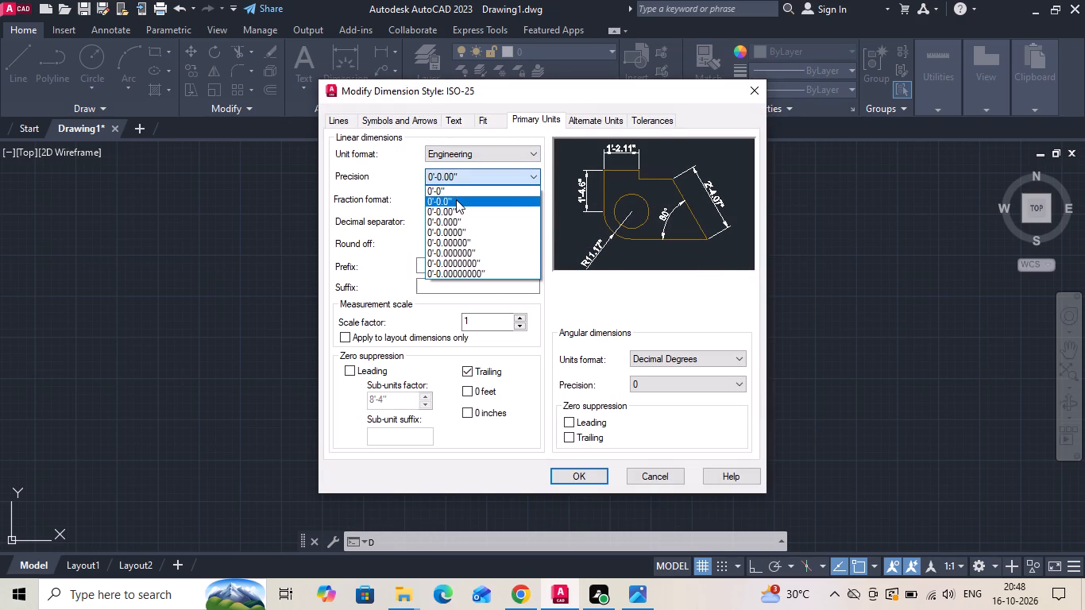
pyautogui.click(463, 199)
pyautogui.click(573, 474)
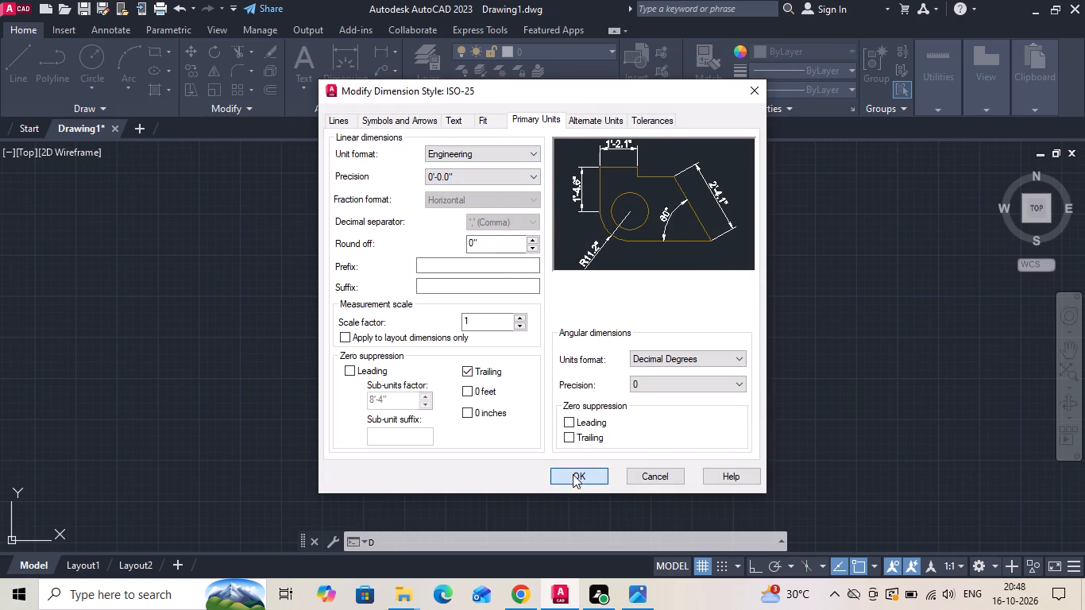
pyautogui.click(711, 207)
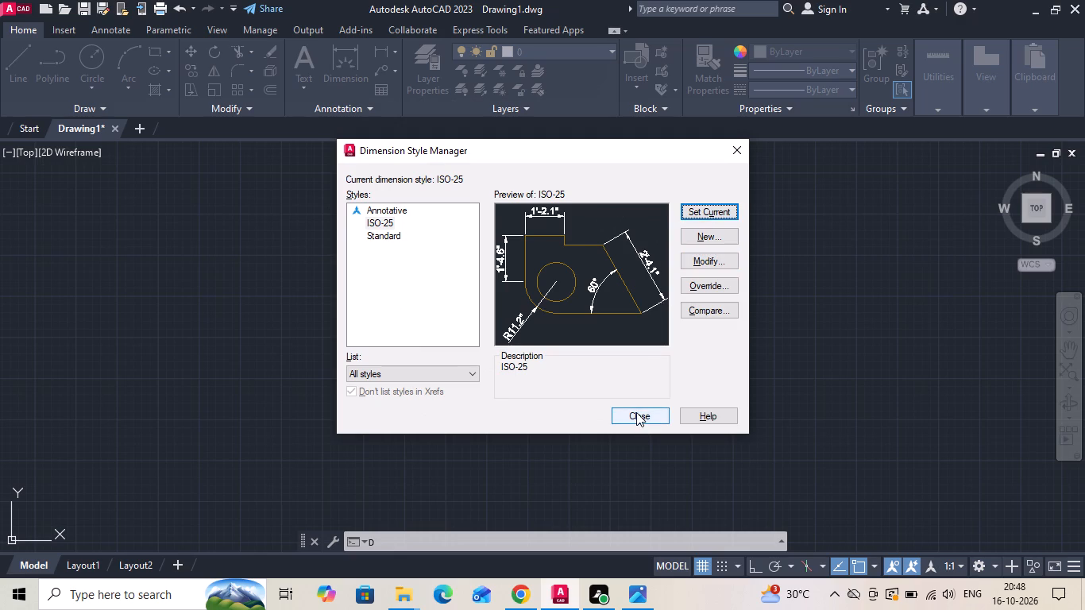
pyautogui.click(636, 412)
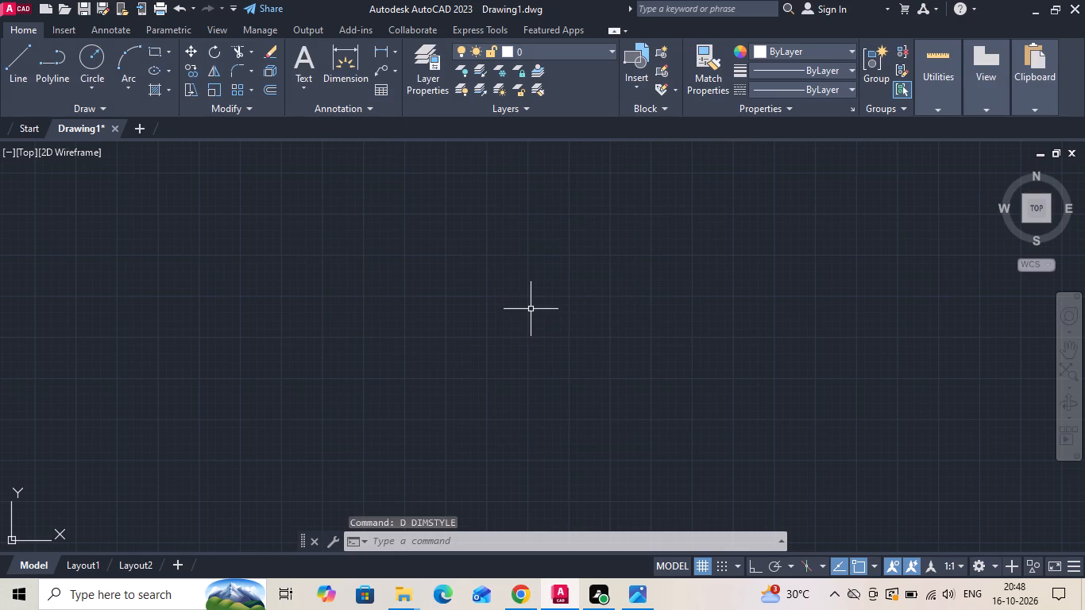
# Paste the copied 45x45 house plan image into the empty drawing, scaling it freehand with a rotation angle of 0.
pyautogui.hotkey('ctrl', 'v')
pyautogui.click(411, 361)
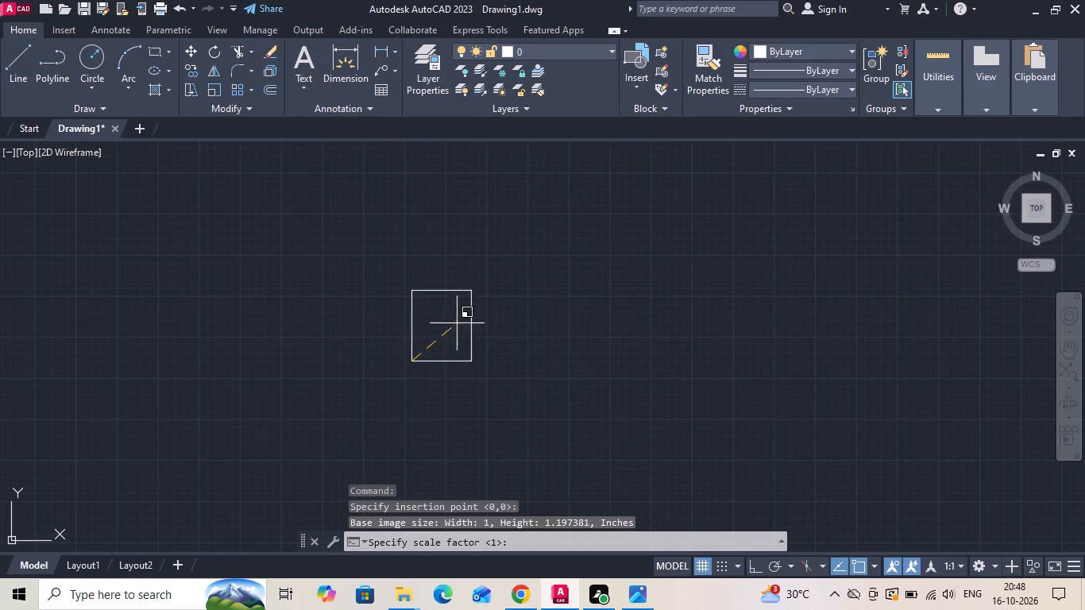
pyautogui.click(484, 293)
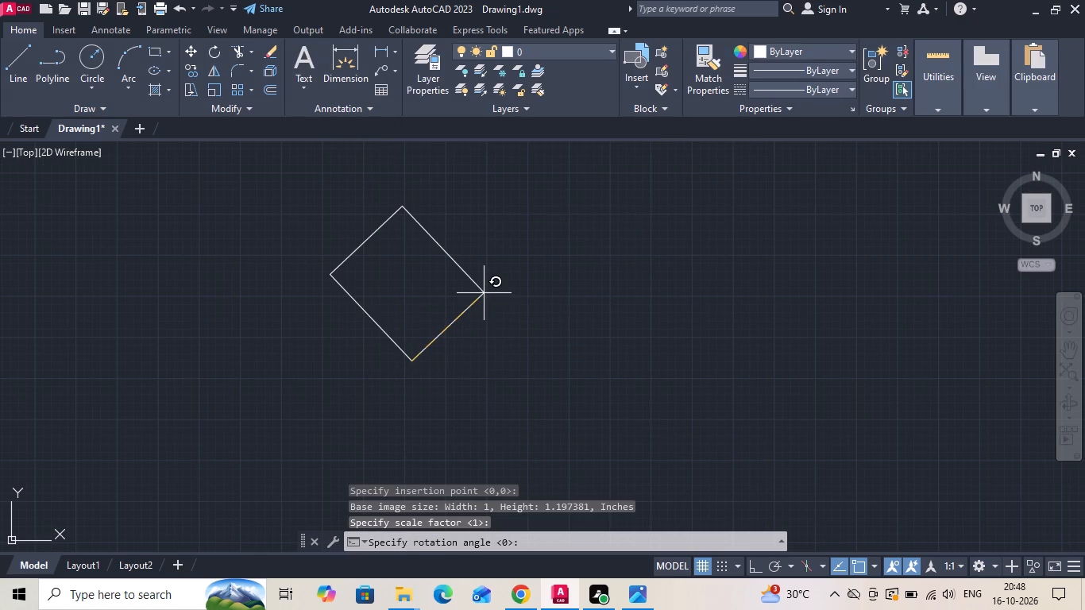
pyautogui.write('0')
pyautogui.press('space')
pyautogui.scroll(1, 498, 301)
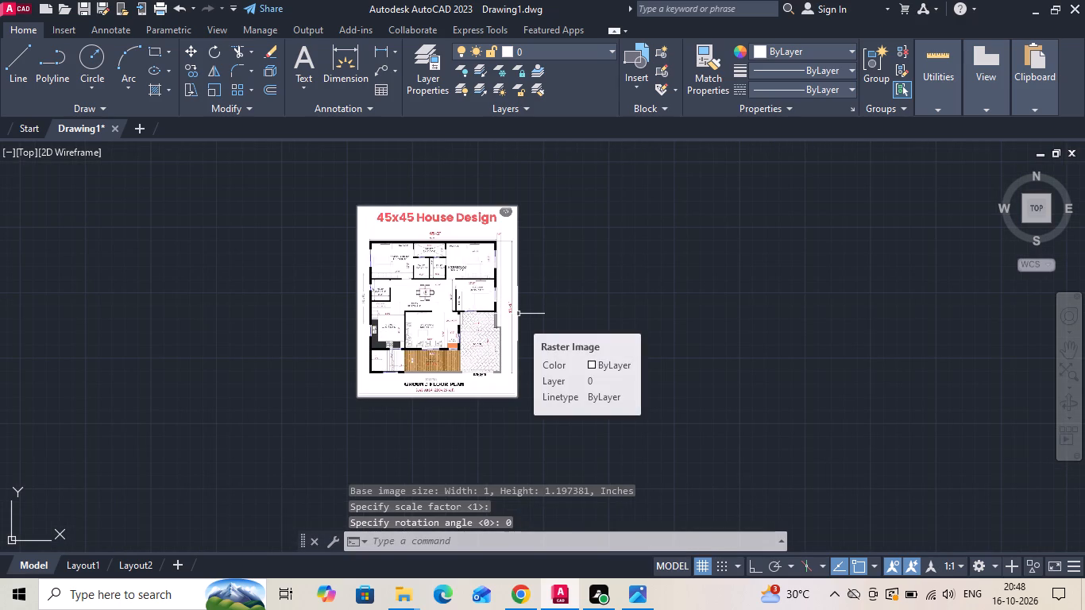
# Save the drawing as 45x45 in the 16102026 folder inside INTERNSHIP on the Desktop.
pyautogui.click(16, 8)
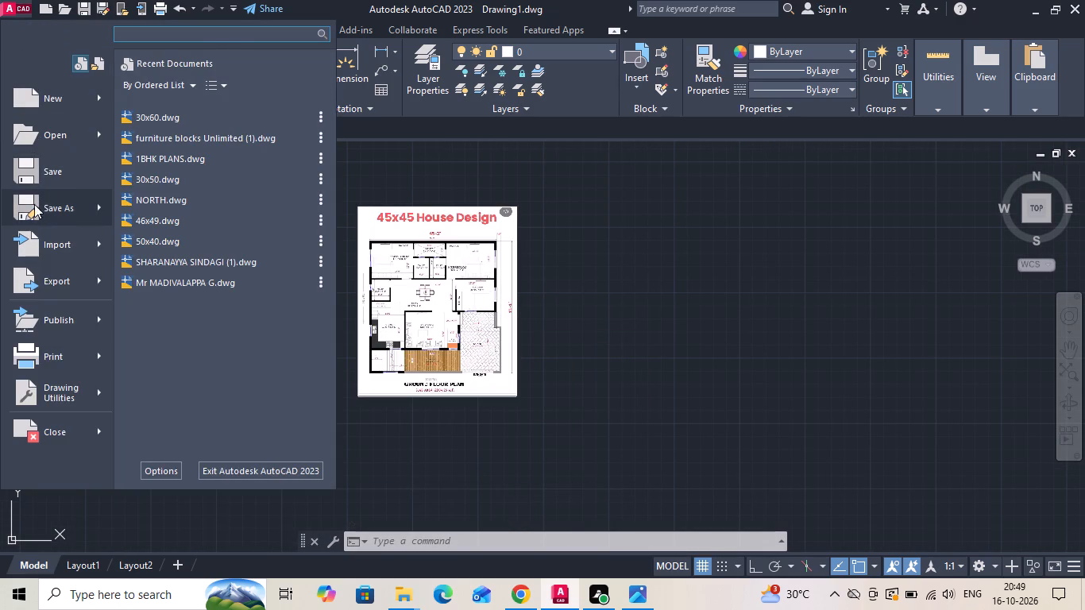
pyautogui.click(33, 205)
pyautogui.doubleClick(530, 223)
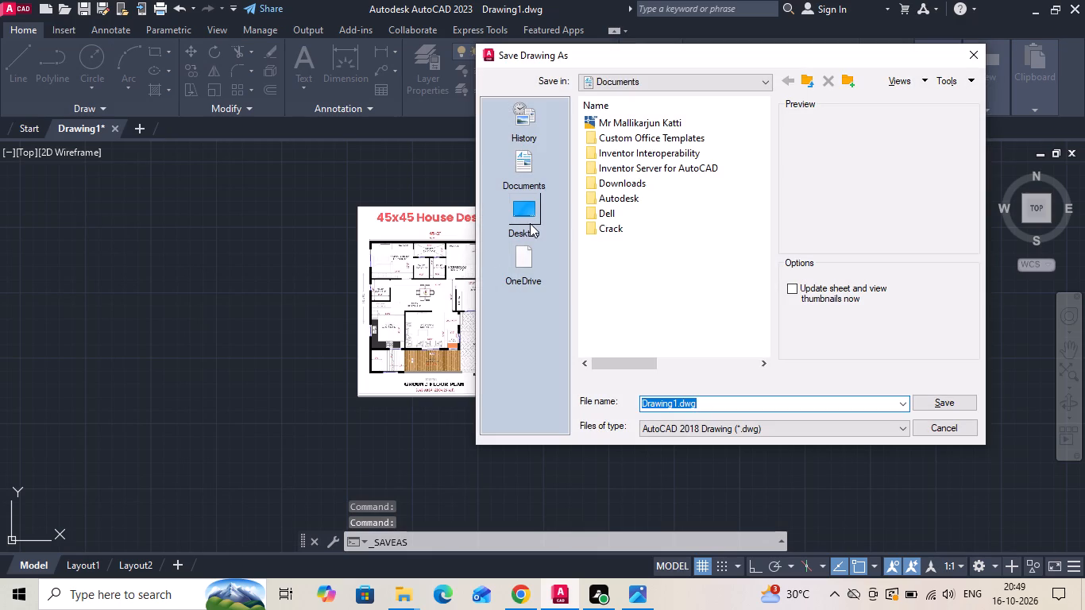
pyautogui.doubleClick(617, 148)
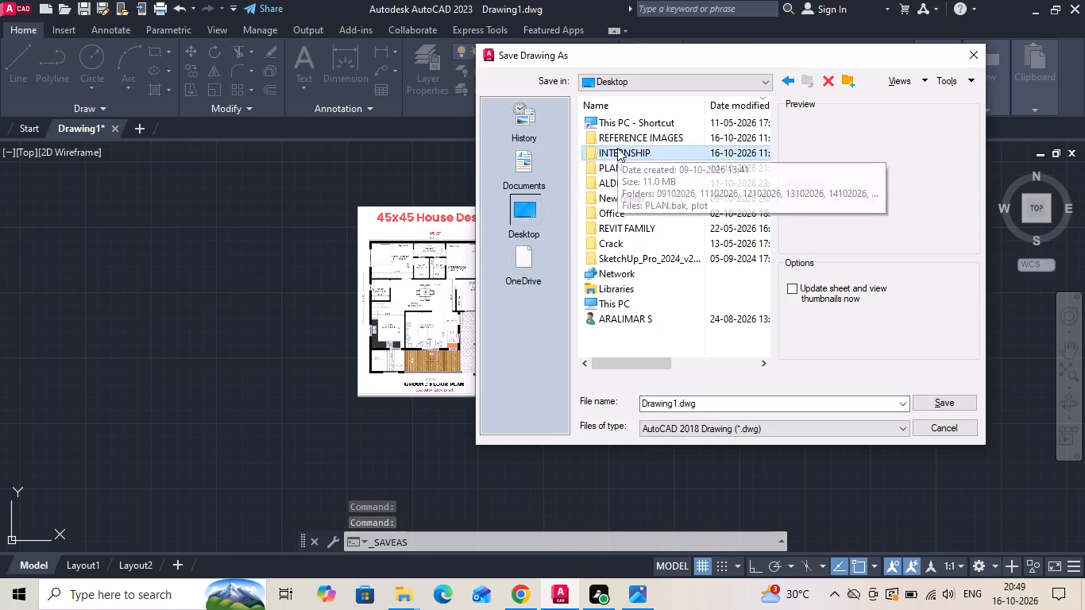
pyautogui.doubleClick(615, 125)
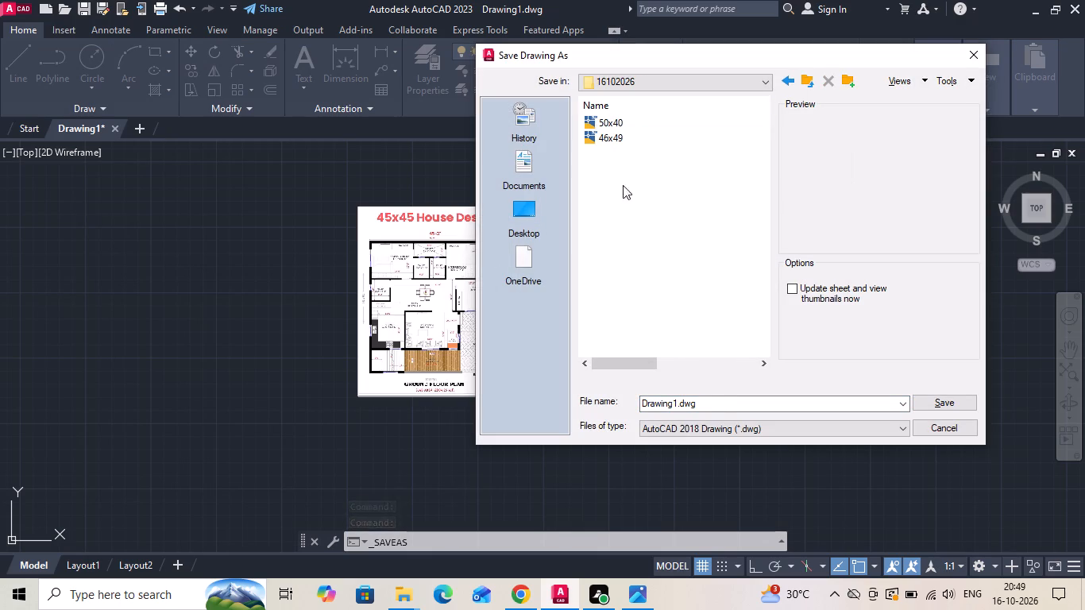
pyautogui.click(717, 404)
pyautogui.press('BackSpace')
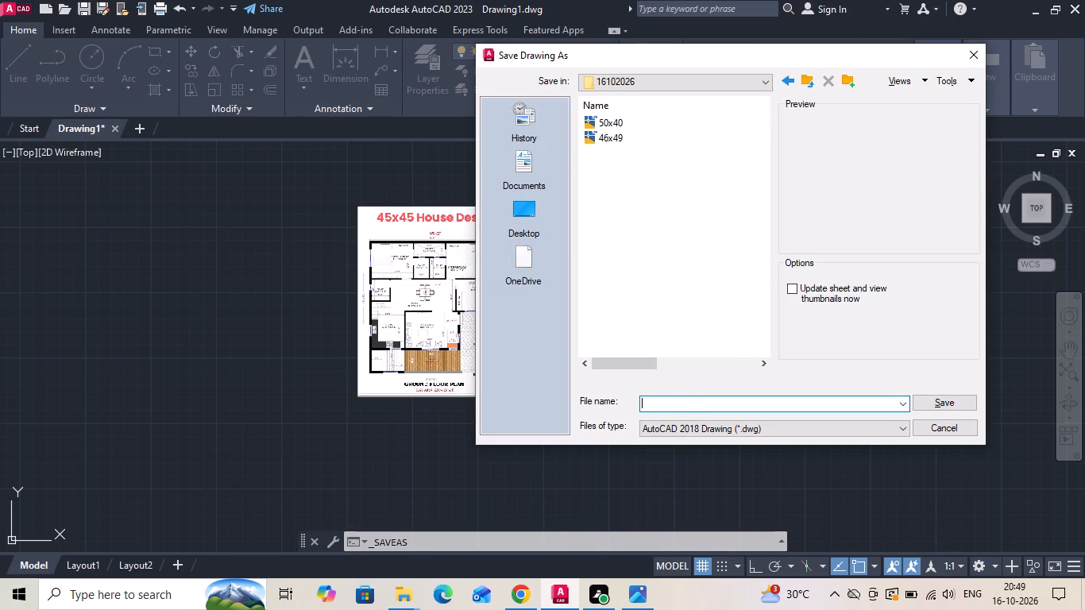
pyautogui.write('45x45')
pyautogui.click(929, 400)
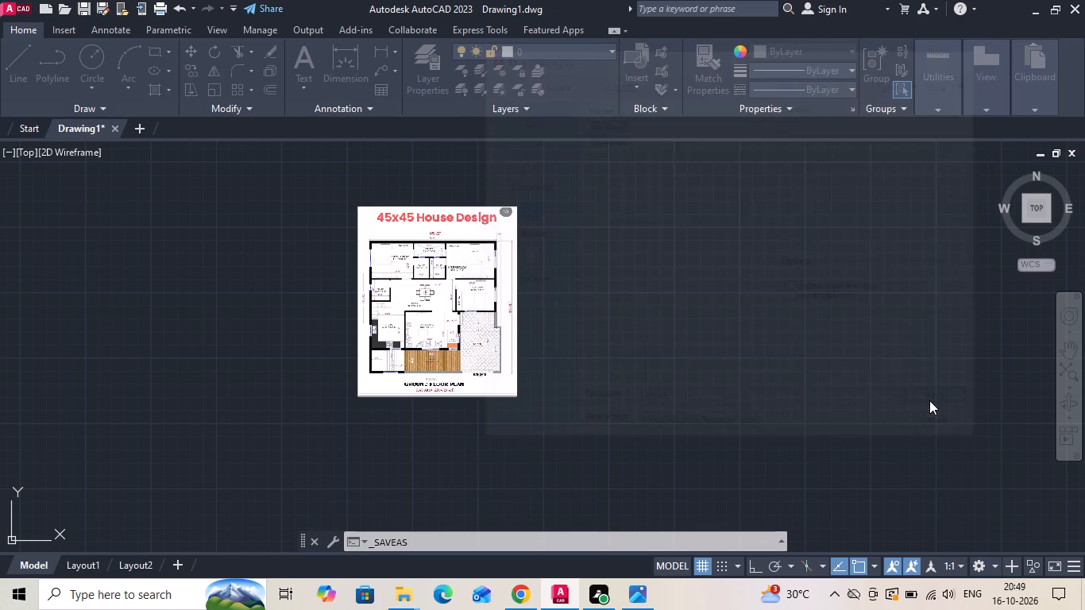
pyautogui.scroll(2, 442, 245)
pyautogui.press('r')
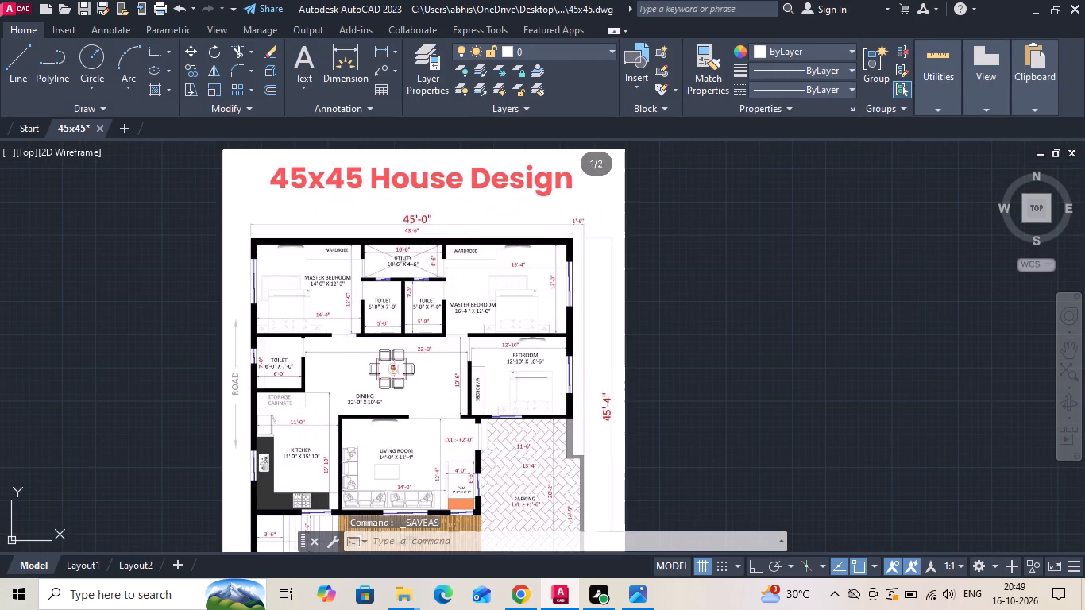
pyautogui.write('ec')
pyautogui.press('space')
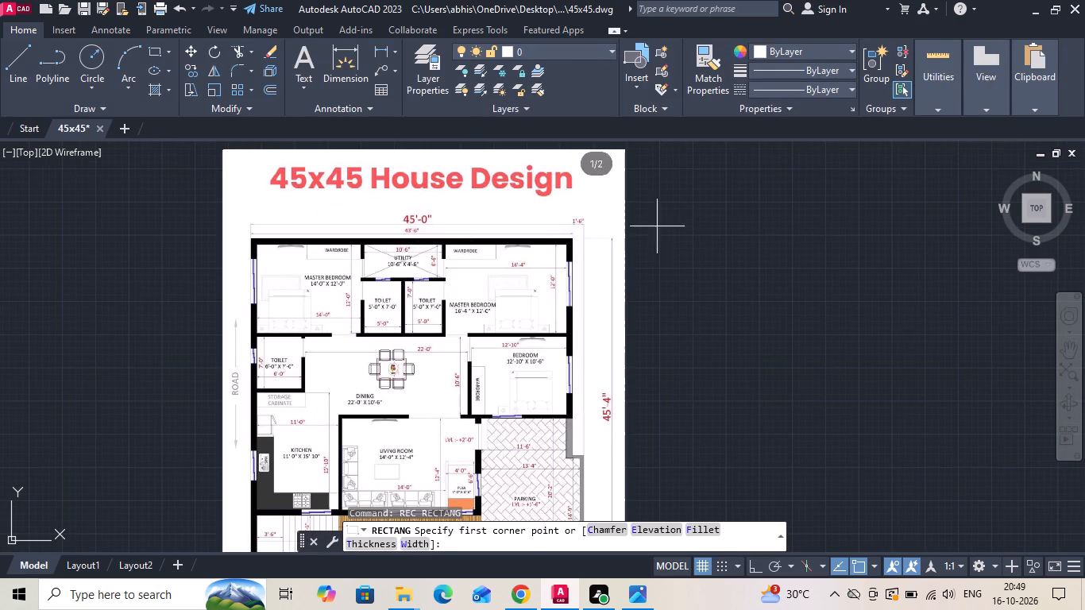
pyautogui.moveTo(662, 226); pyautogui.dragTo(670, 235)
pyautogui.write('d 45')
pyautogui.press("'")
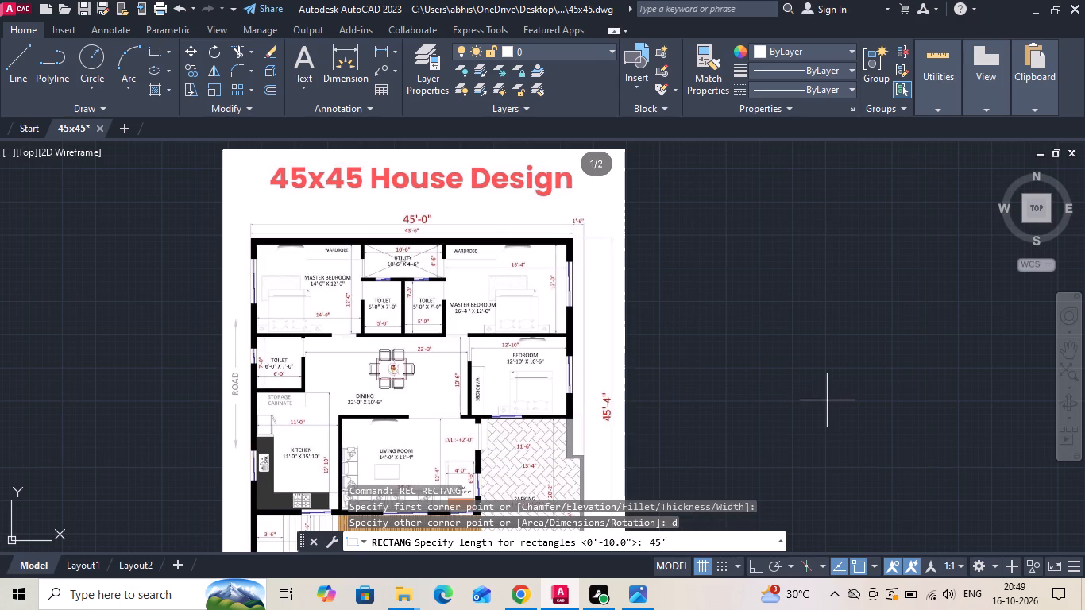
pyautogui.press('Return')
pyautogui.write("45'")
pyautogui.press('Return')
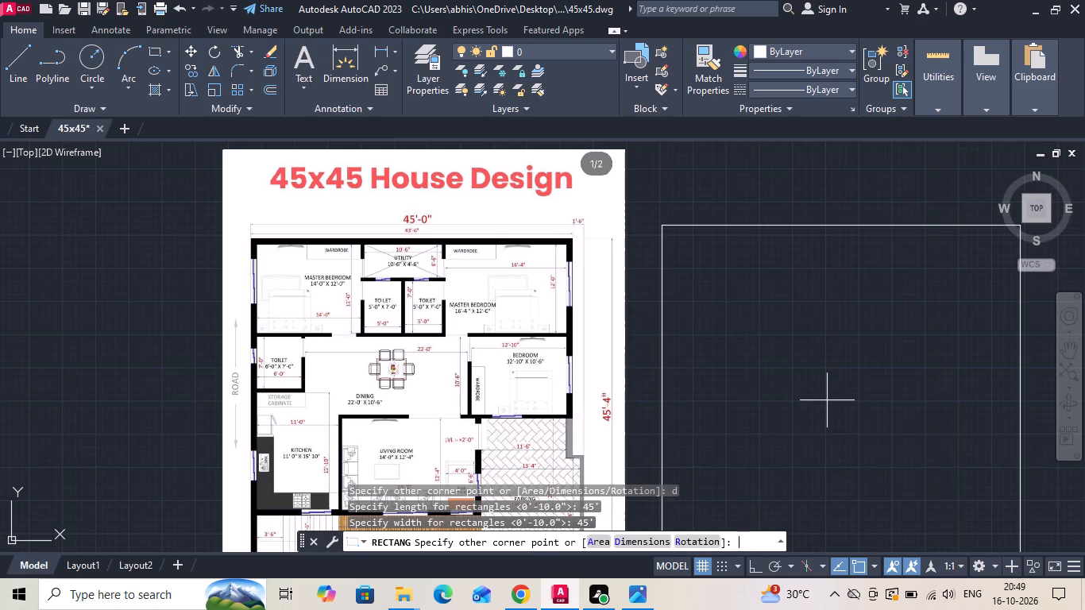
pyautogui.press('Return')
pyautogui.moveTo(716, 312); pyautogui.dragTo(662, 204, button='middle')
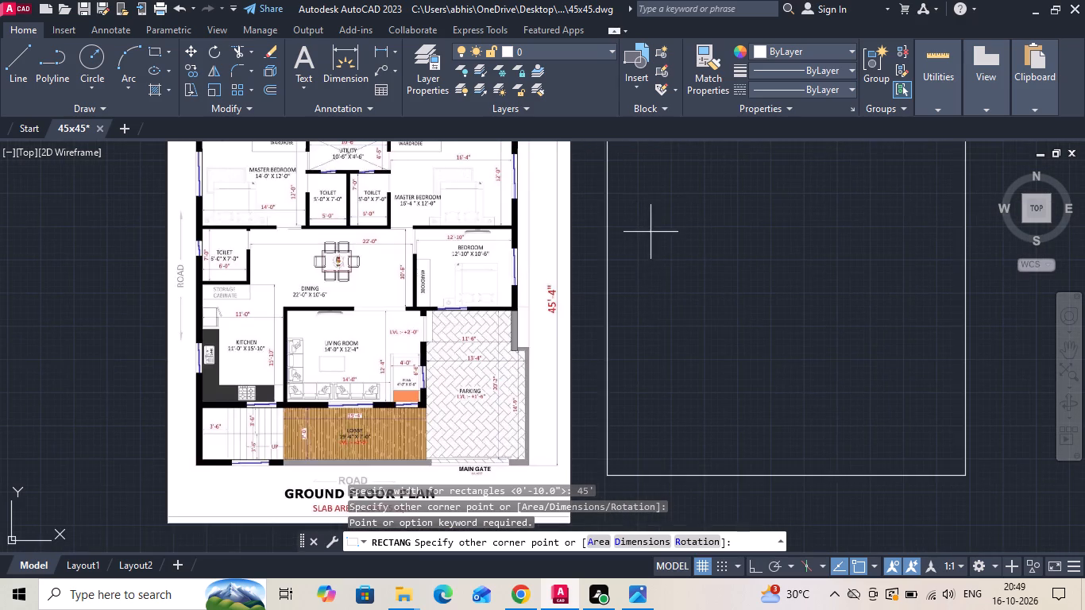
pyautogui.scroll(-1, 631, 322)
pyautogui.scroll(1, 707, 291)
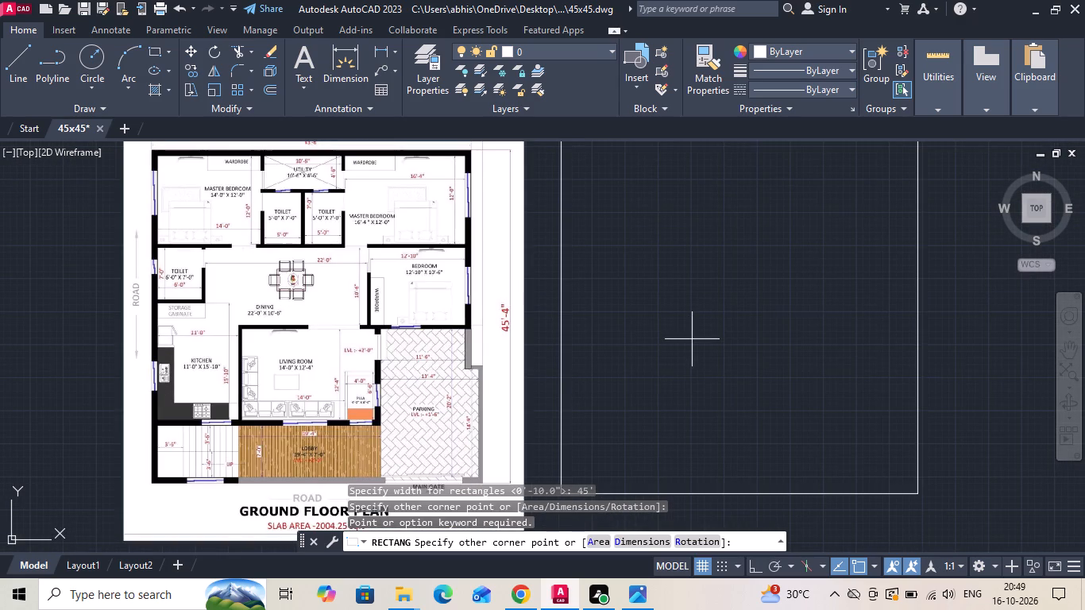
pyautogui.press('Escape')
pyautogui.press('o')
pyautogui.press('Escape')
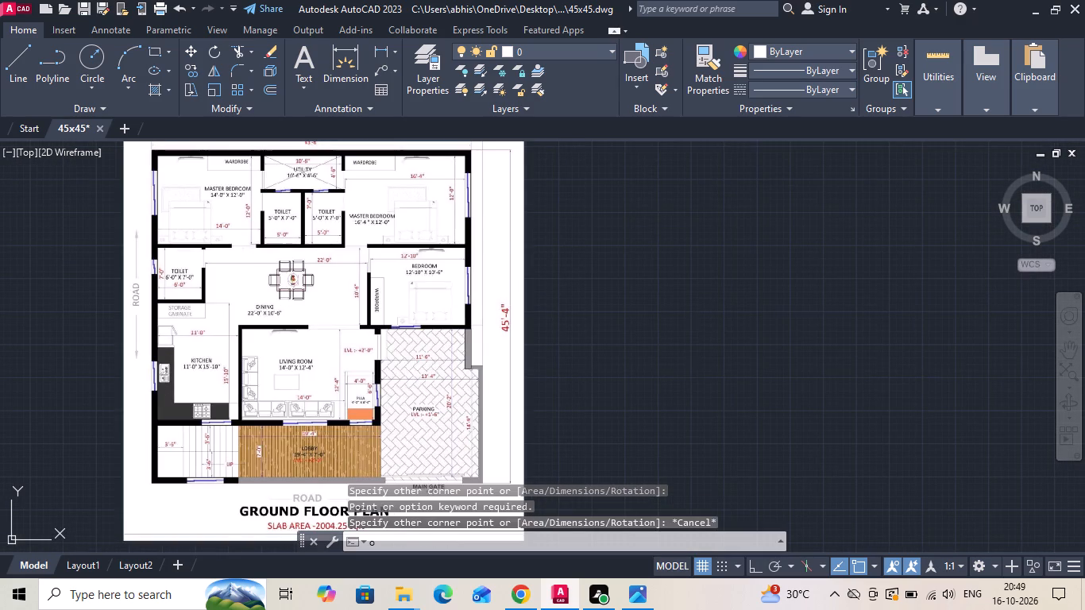
# Draw a rectangle 45' long and 45' wide beside the house plan image.
pyautogui.write('re')
pyautogui.write('c')
pyautogui.press('space')
pyautogui.scroll(-2, 681, 335)
pyautogui.moveTo(639, 398); pyautogui.dragTo(660, 376)
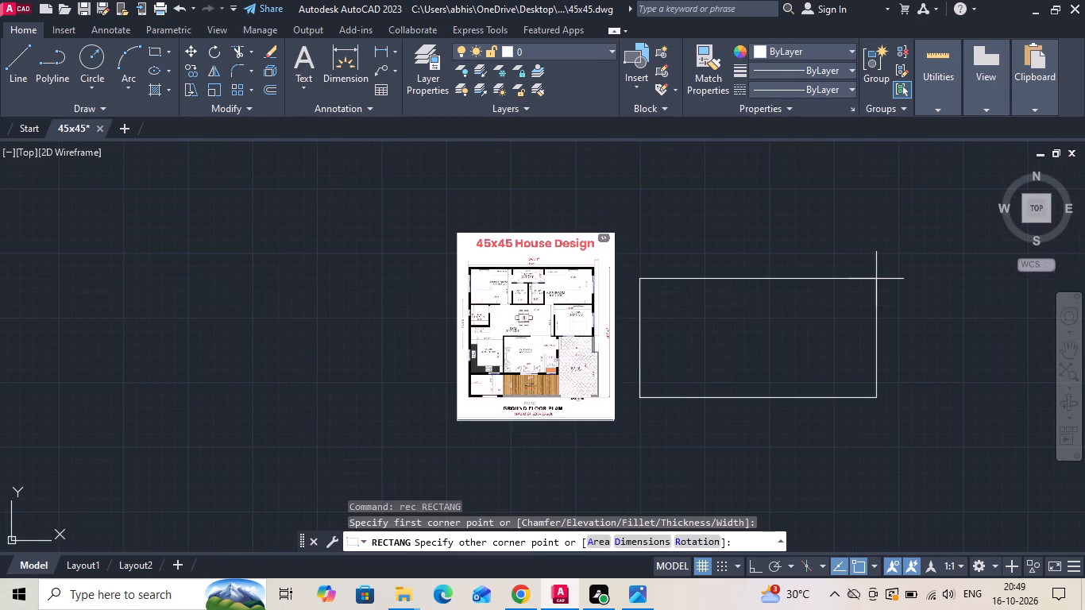
pyautogui.write('d')
pyautogui.press('space')
pyautogui.write('45')
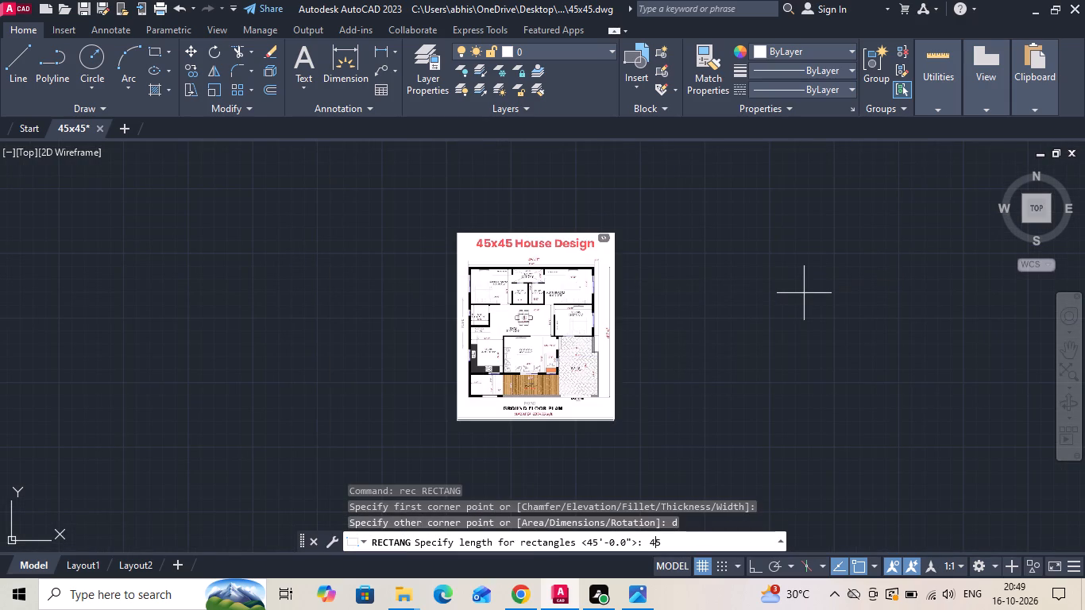
pyautogui.press("'")
pyautogui.press('Return')
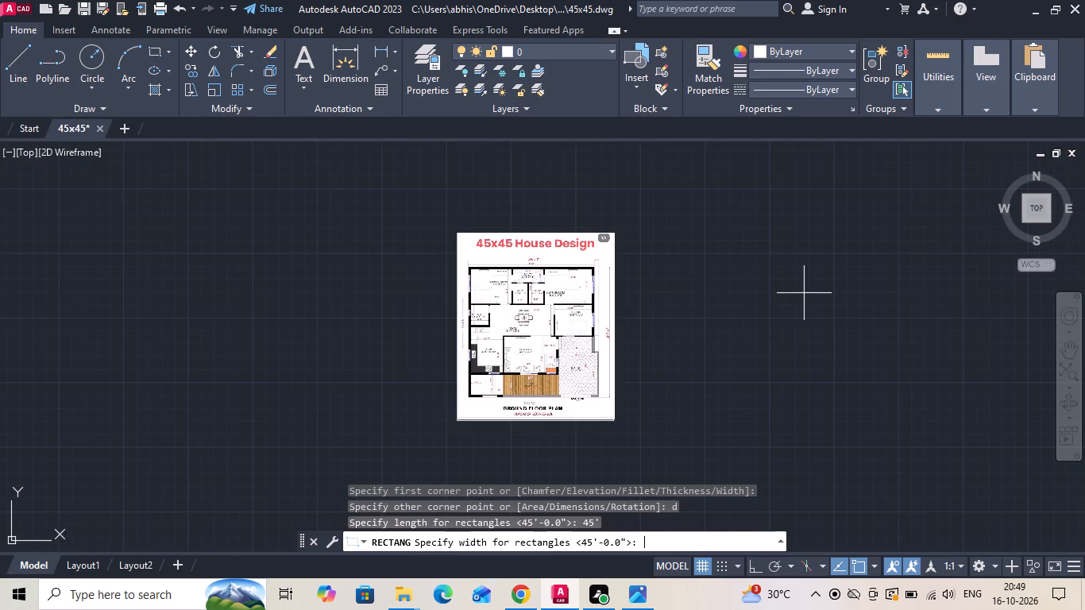
pyautogui.write("45'")
pyautogui.press('Return')
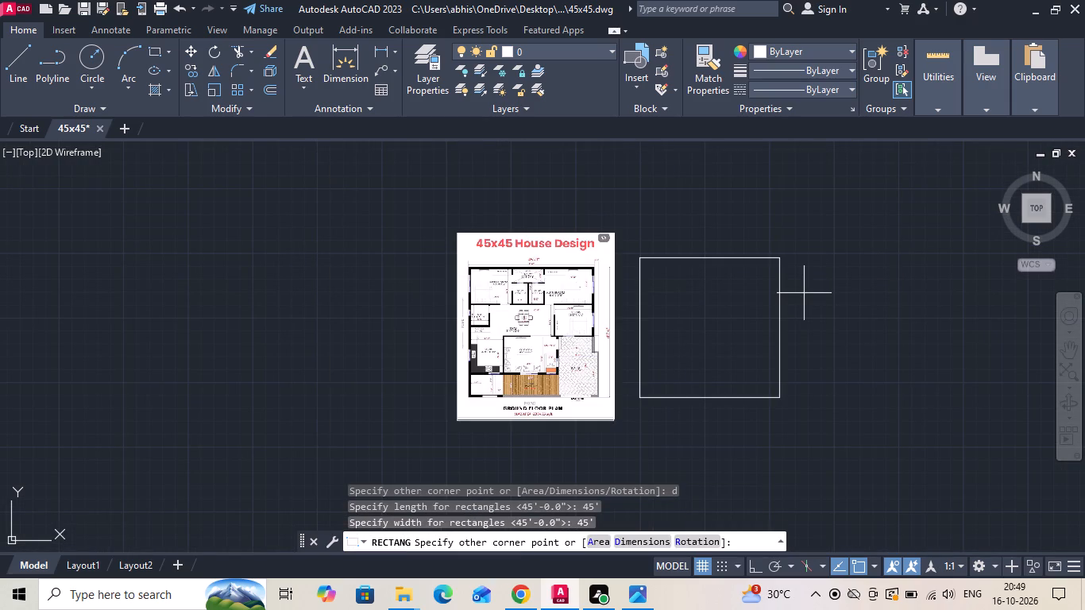
pyautogui.click(803, 293)
# Offset the 45' square inward by 9" to form the outer wall thickness.
pyautogui.scroll(1, 801, 291)
pyautogui.press('o')
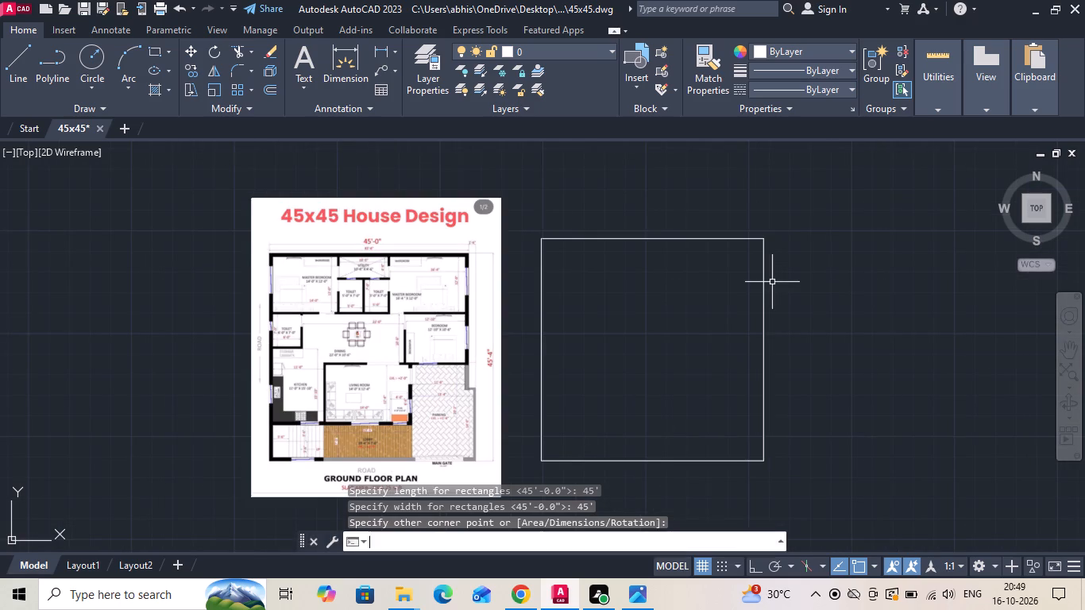
pyautogui.press('space')
pyautogui.write('9')
pyautogui.press('space')
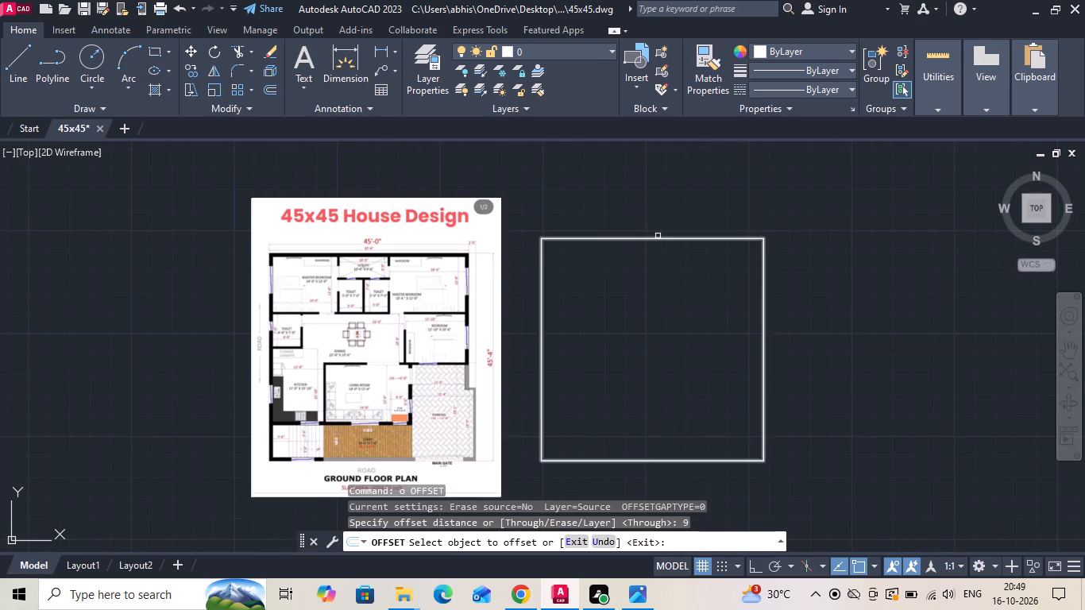
pyautogui.click(658, 236)
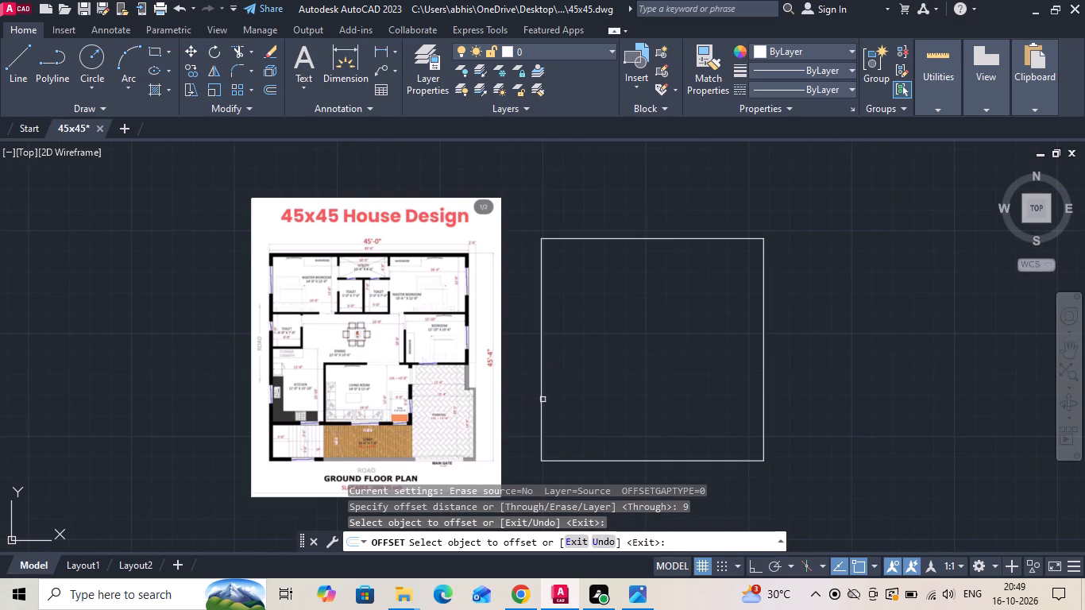
pyautogui.click(542, 405)
pyautogui.click(601, 395)
pyautogui.press('Escape')
# Explode both the outer and inner wall rectangles into separate lines.
pyautogui.press('x')
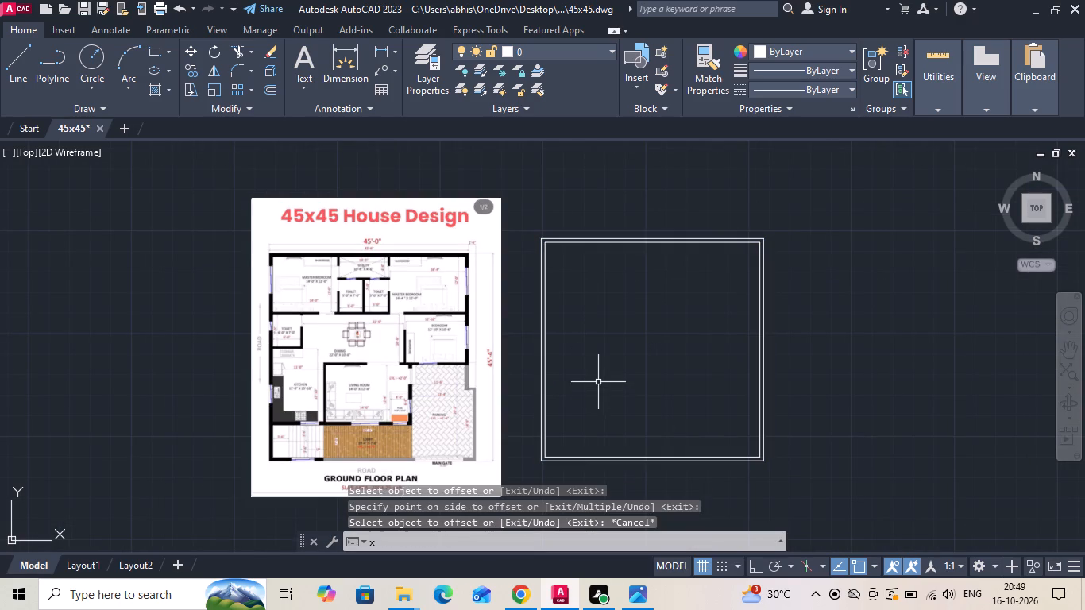
pyautogui.press('space')
pyautogui.click(600, 376)
pyautogui.click(524, 423)
pyautogui.press('space')
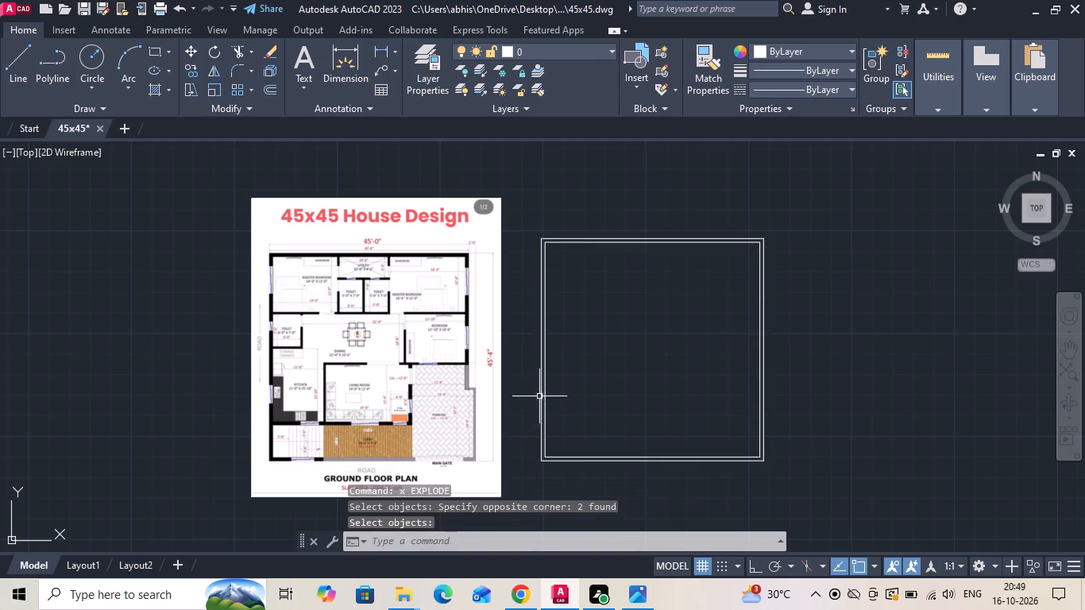
# Offset the inner line of the upper wall 12' downward for the master bedrooms' depth.
pyautogui.scroll(2, 342, 248)
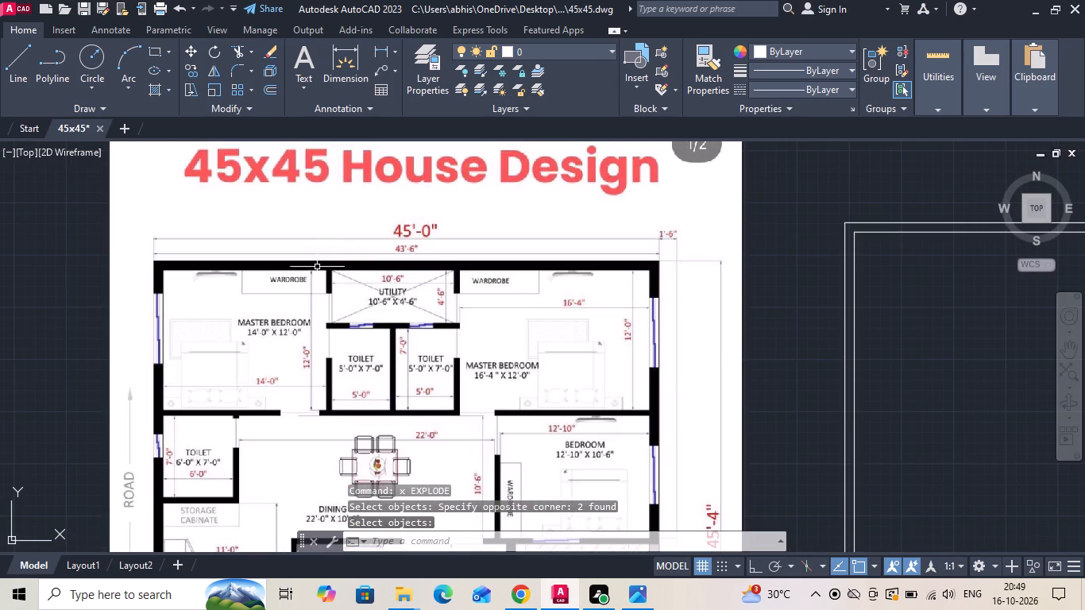
pyautogui.write("o 12'")
pyautogui.press('Return')
pyautogui.scroll(-1, 299, 256)
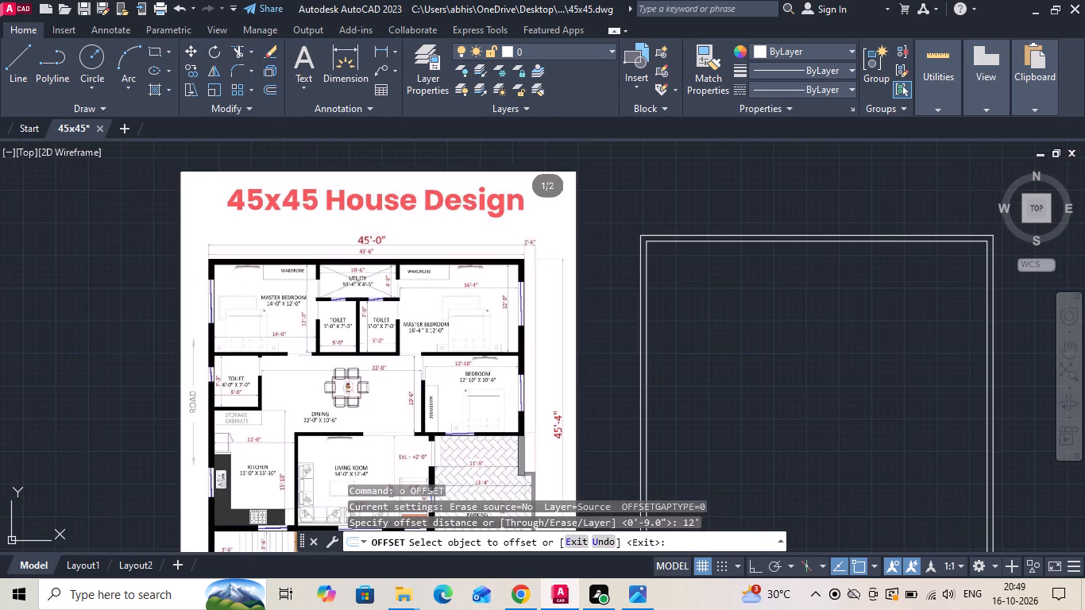
pyautogui.click(693, 241)
pyautogui.click(687, 317)
pyautogui.press('Escape')
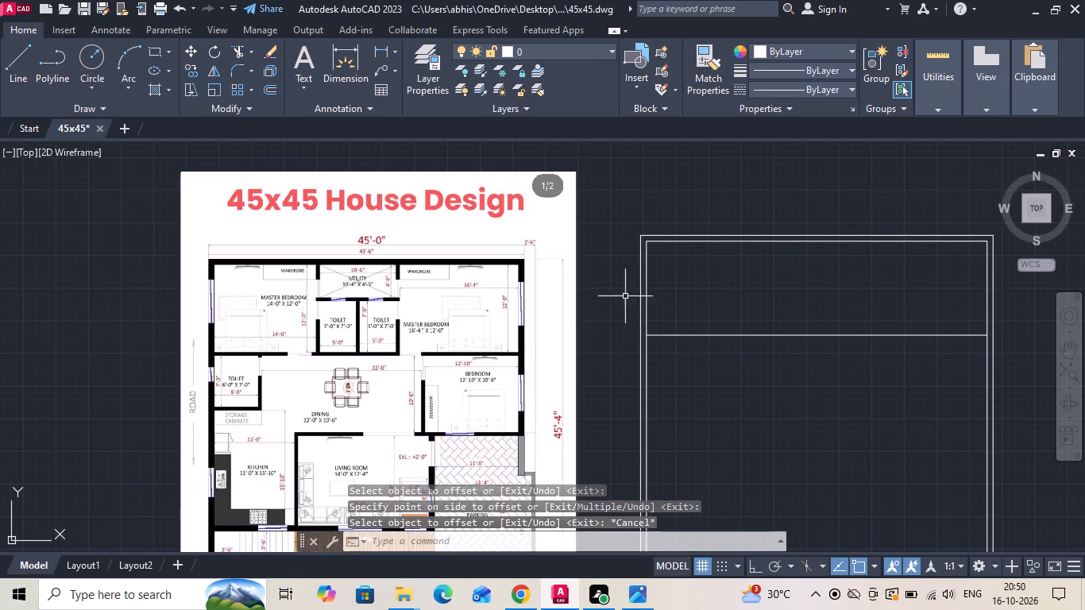
# Offset the inner line of the left wall 14' into the plan for the first master bedroom's width.
pyautogui.press('o')
pyautogui.press('space')
pyautogui.write('14')
pyautogui.press("'")
pyautogui.press('Return')
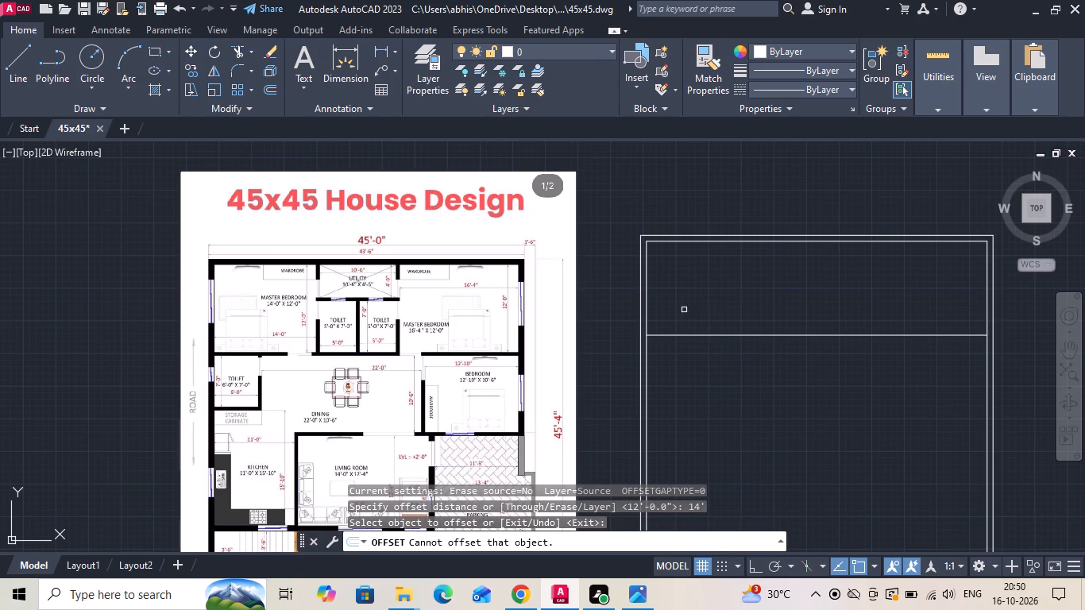
pyautogui.click(647, 301)
pyautogui.click(723, 290)
pyautogui.press('Escape')
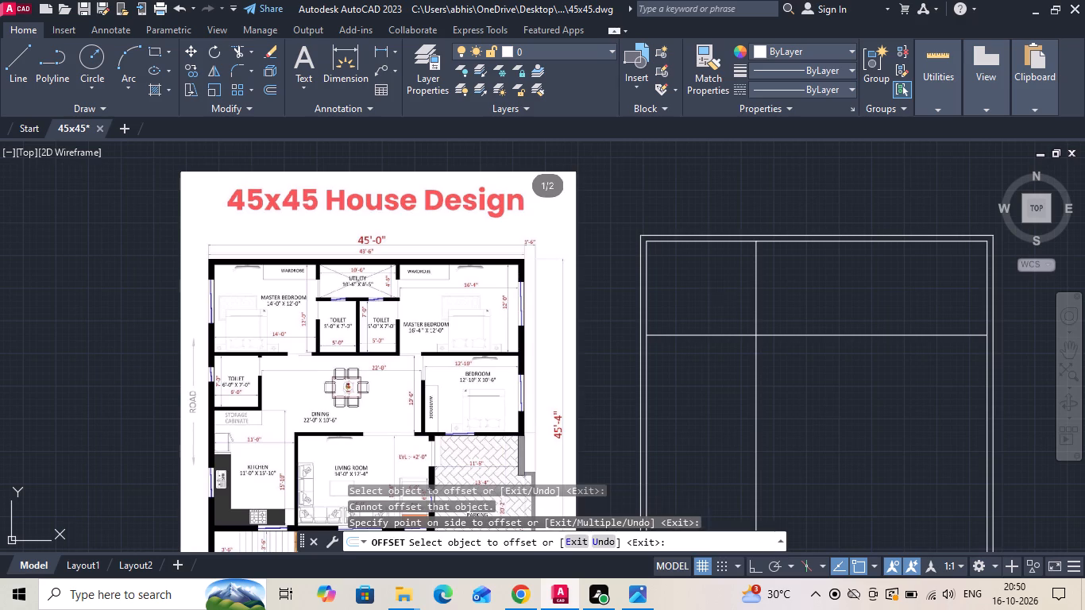
# Offset the inner line of the right wall 16'4" into the plan for the second master bedroom's width.
pyautogui.write('o')
pyautogui.press('space')
pyautogui.scroll(2, 527, 291)
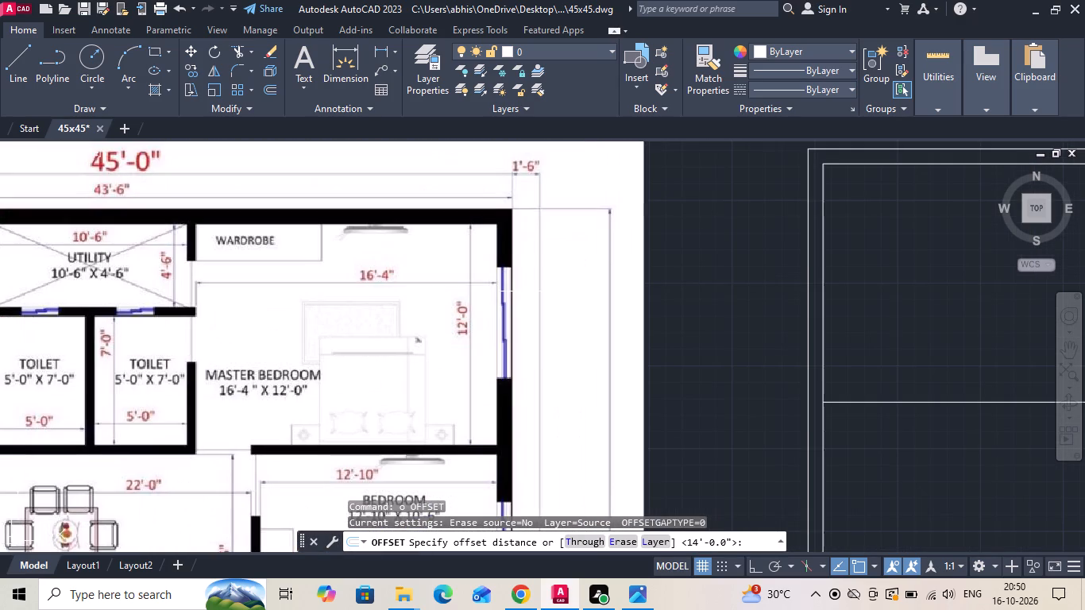
pyautogui.press('1')
pyautogui.press('6')
pyautogui.press("'")
pyautogui.write('4')
pyautogui.press('space')
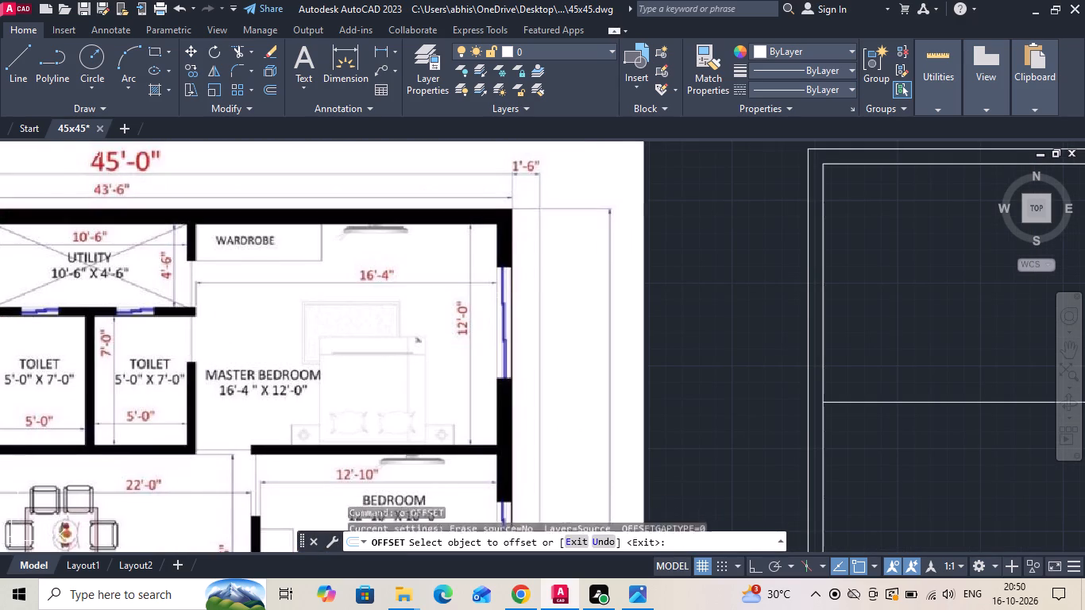
pyautogui.scroll(-1, 470, 303)
pyautogui.moveTo(814, 297); pyautogui.dragTo(601, 292, button='middle')
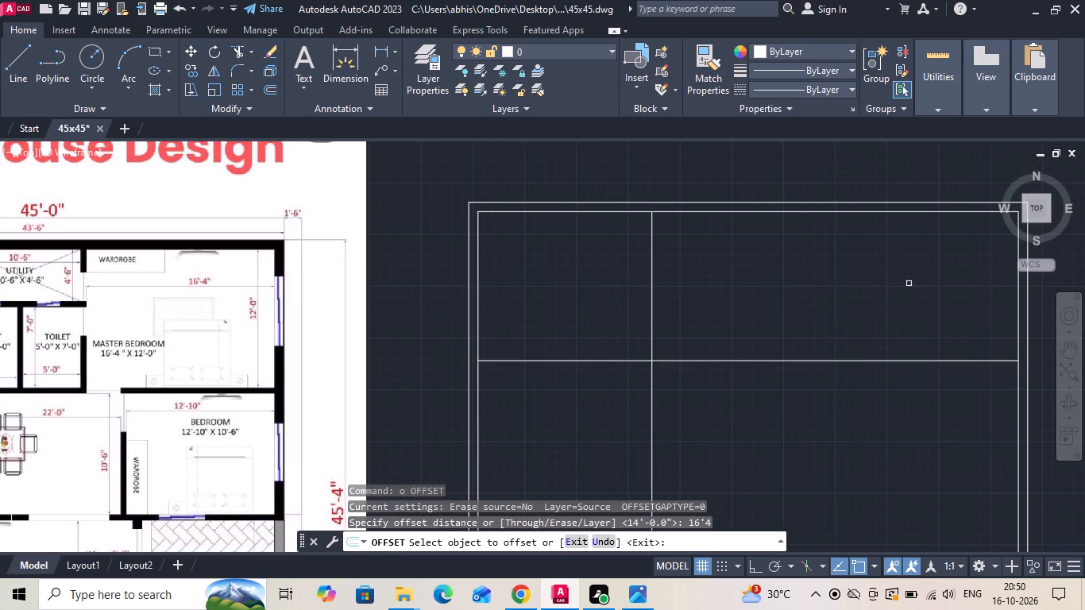
pyautogui.click(1019, 320)
pyautogui.click(877, 325)
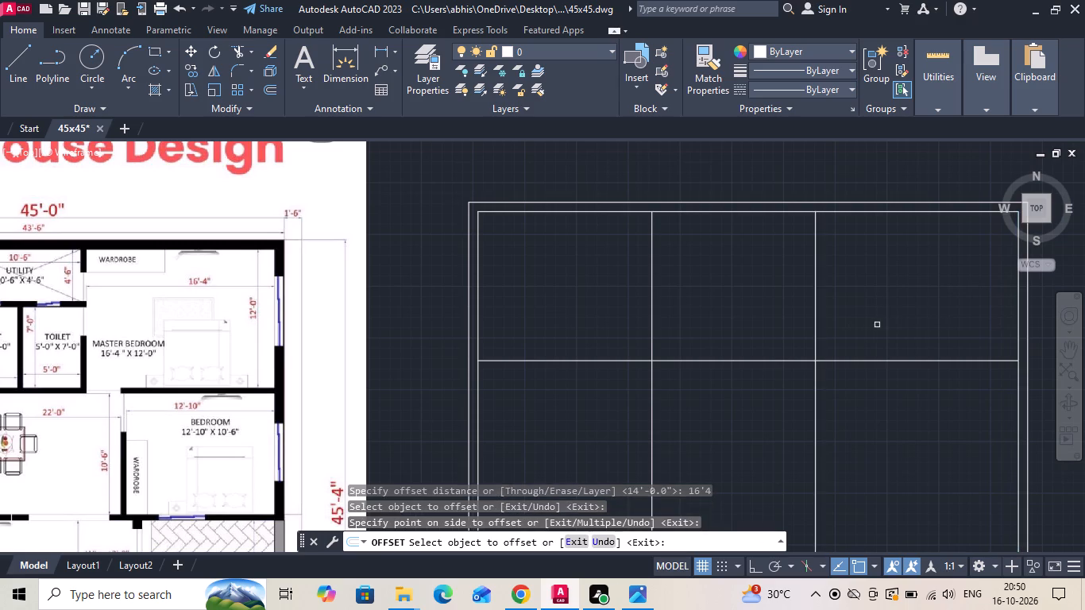
pyautogui.scroll(-1, 742, 320)
pyautogui.press('Escape')
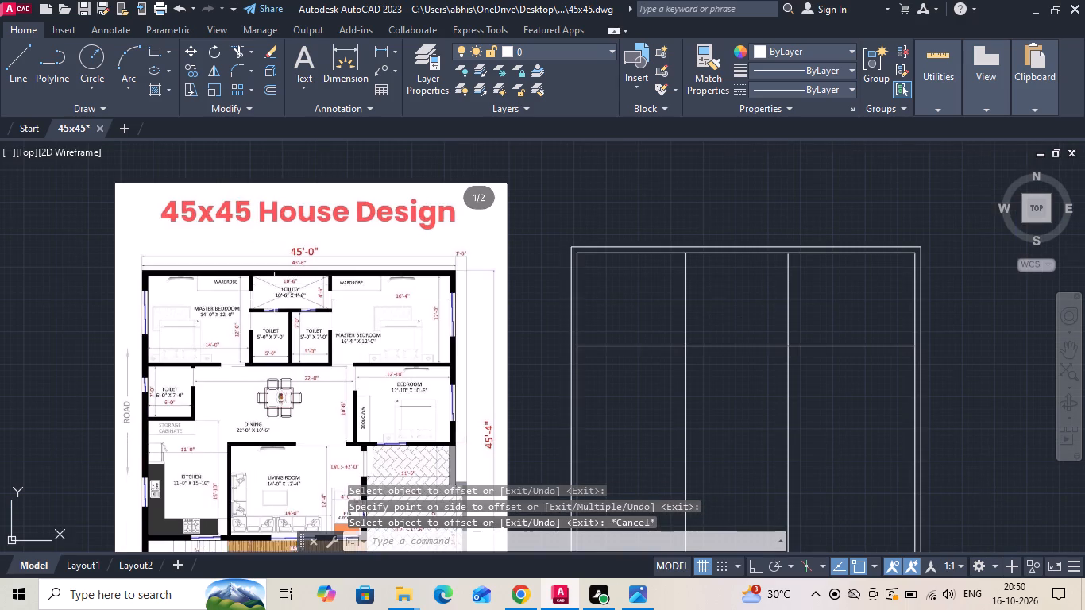
# Add a horizontal linear dimension between the two vertical partition lines, with Ortho turned on.
pyautogui.scroll(2, 272, 299)
pyautogui.click(381, 50)
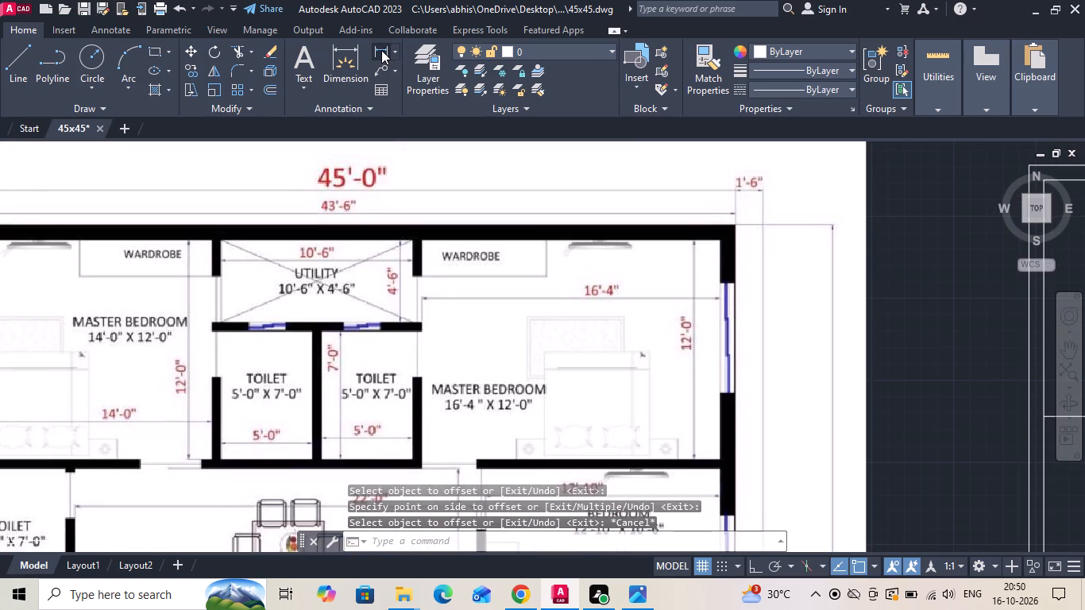
pyautogui.scroll(-1, 271, 189)
pyautogui.moveTo(813, 265); pyautogui.dragTo(560, 272, button='middle')
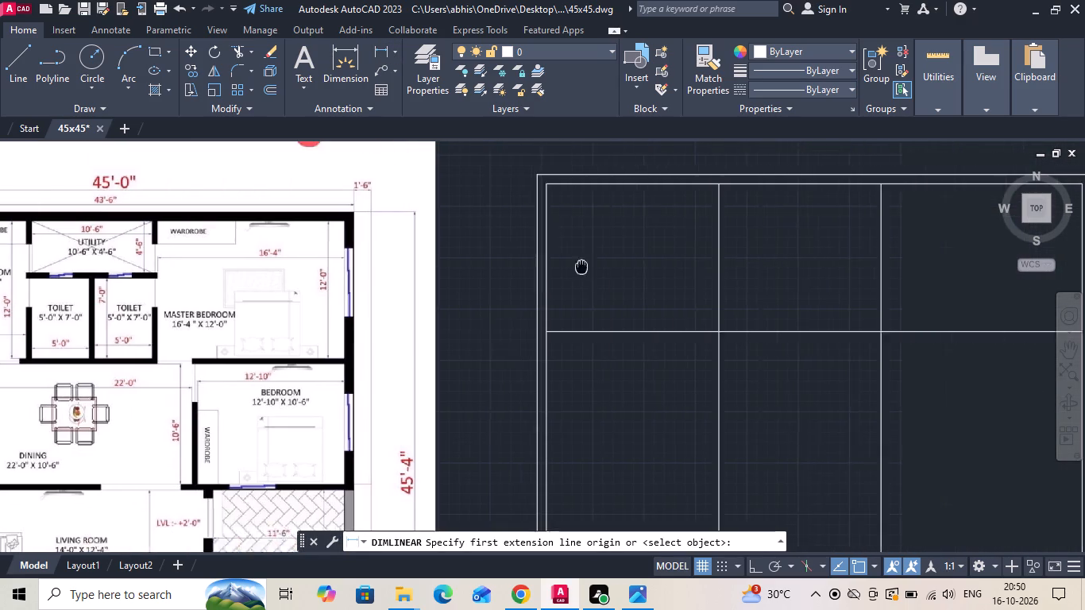
pyautogui.moveTo(560, 272); pyautogui.dragTo(504, 292, button='middle')
pyautogui.click(617, 295)
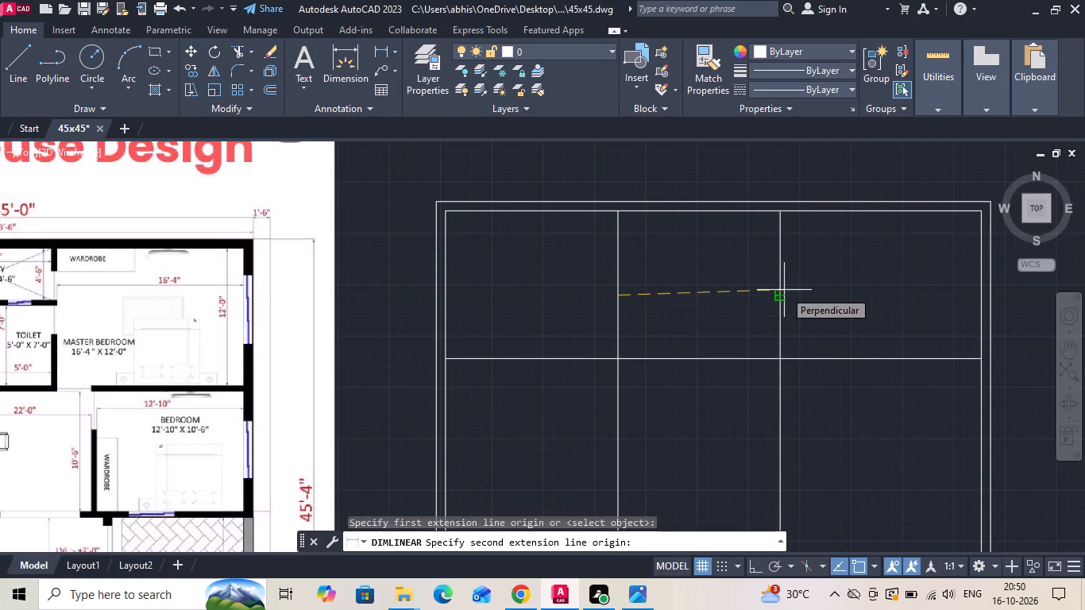
pyautogui.press('F8')
pyautogui.click(778, 295)
pyautogui.scroll(3, 750, 307)
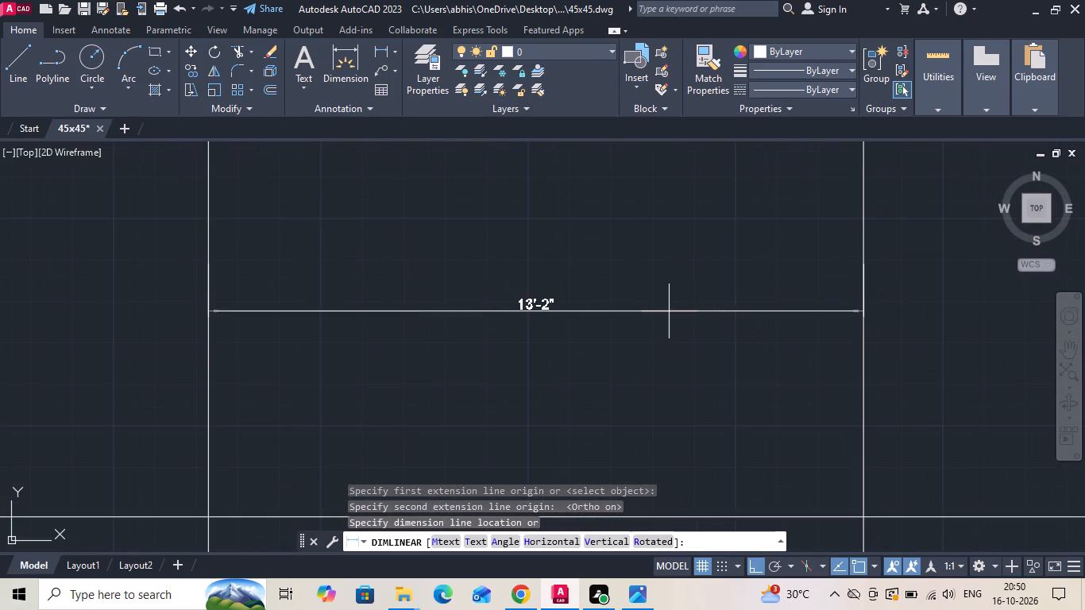
pyautogui.click(643, 303)
# Set the ISO-25 dimension style's text height to 9" and make the style current.
pyautogui.press('d')
pyautogui.press('space')
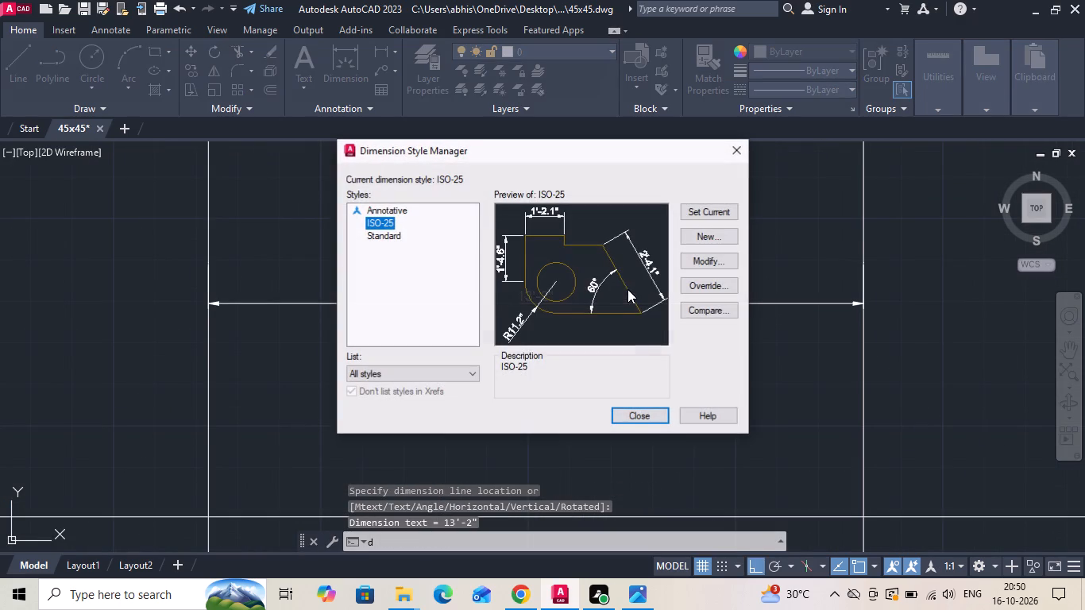
pyautogui.click(689, 259)
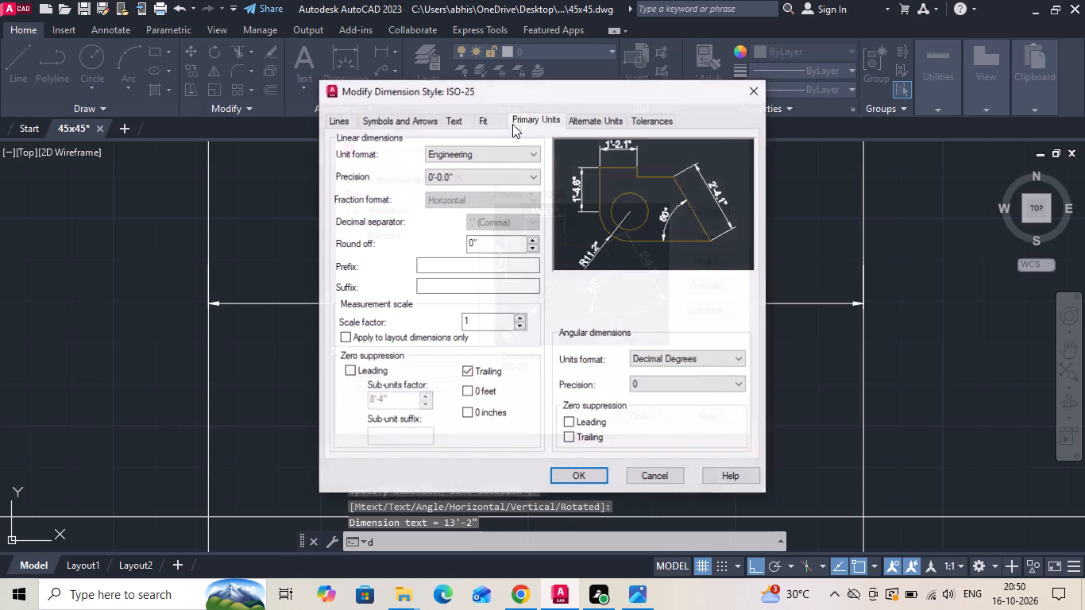
pyautogui.click(454, 122)
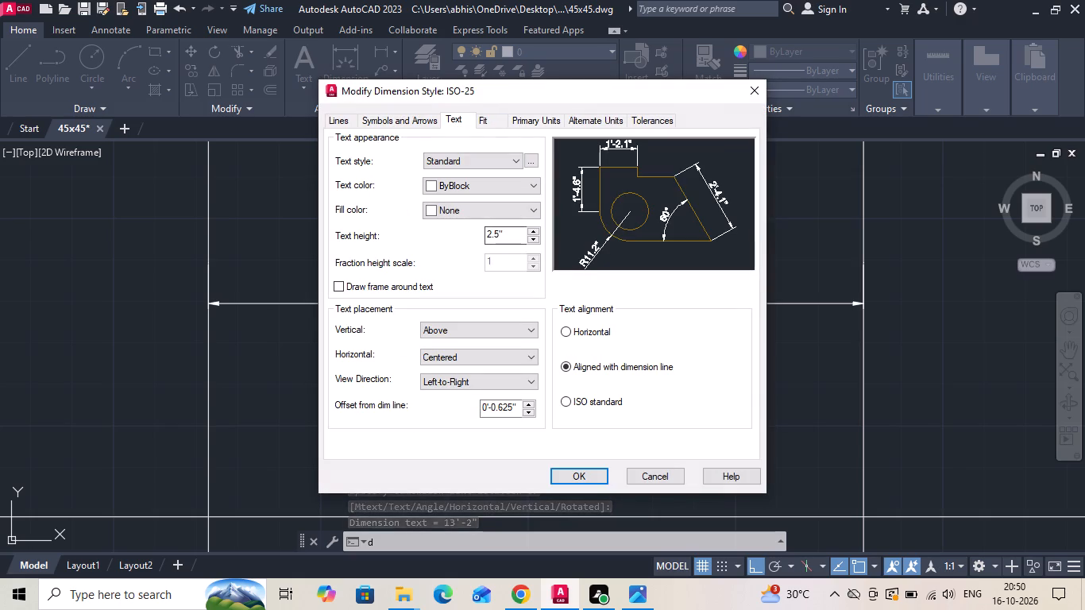
pyautogui.moveTo(512, 239); pyautogui.dragTo(423, 241)
pyautogui.press('BackSpace')
pyautogui.press('8')
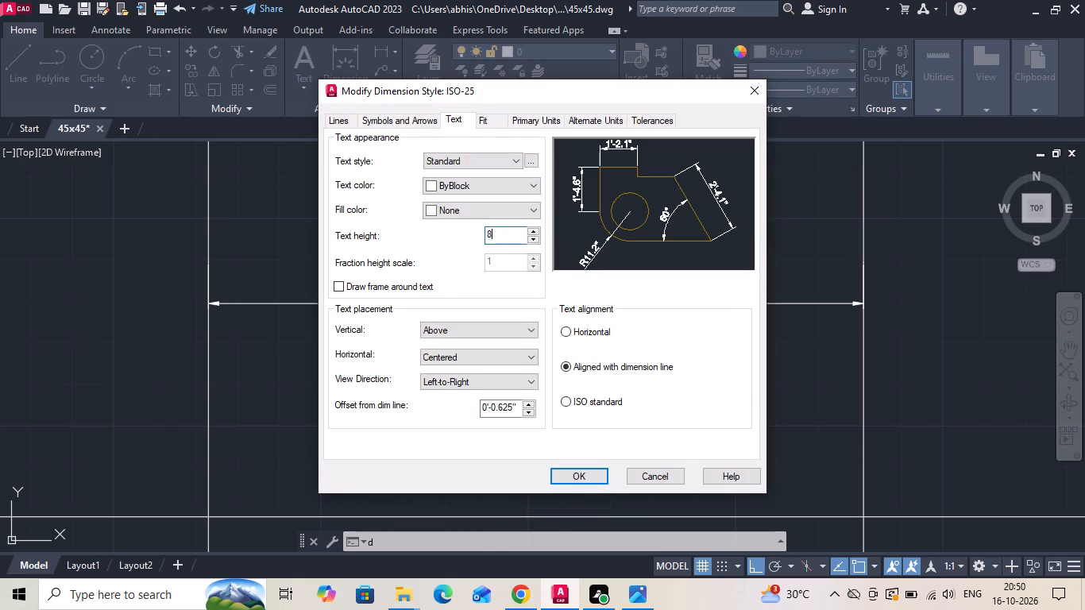
pyautogui.press('BackSpace')
pyautogui.write('9"')
pyautogui.press('Return')
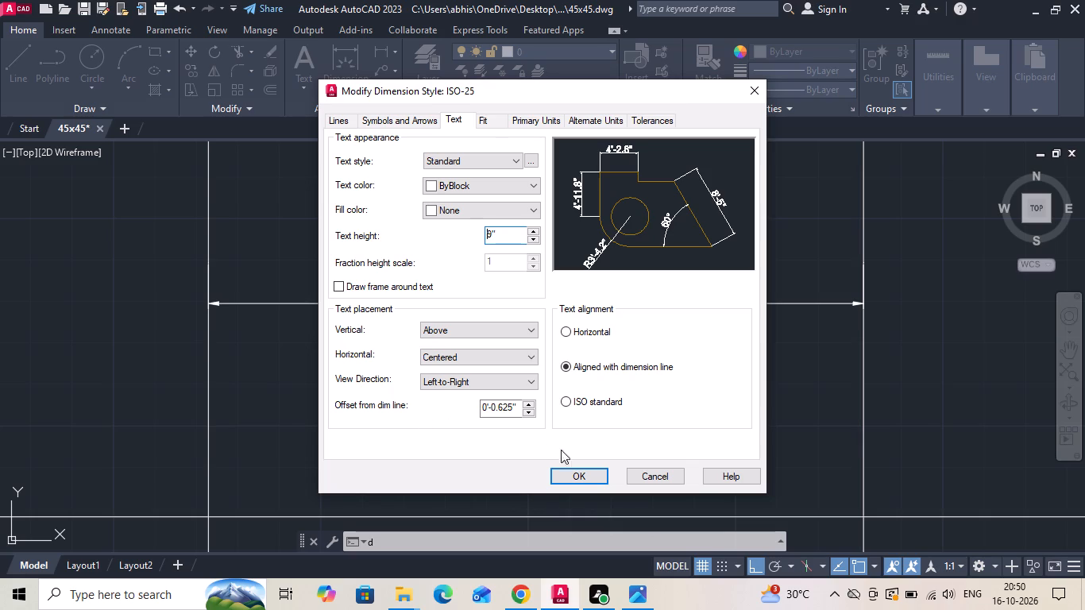
pyautogui.click(564, 470)
pyautogui.click(694, 206)
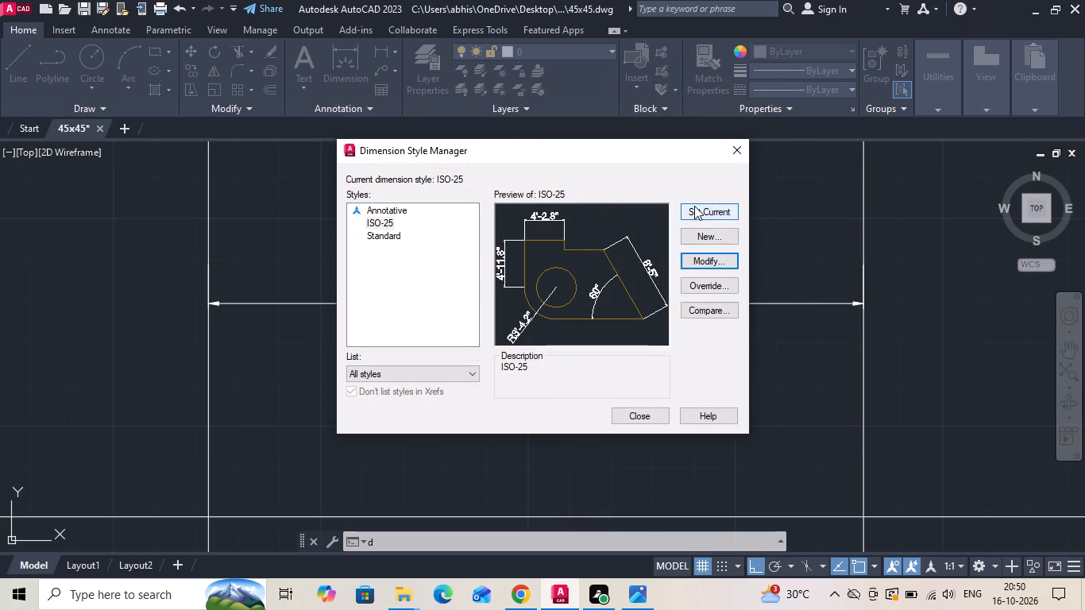
pyautogui.click(635, 424)
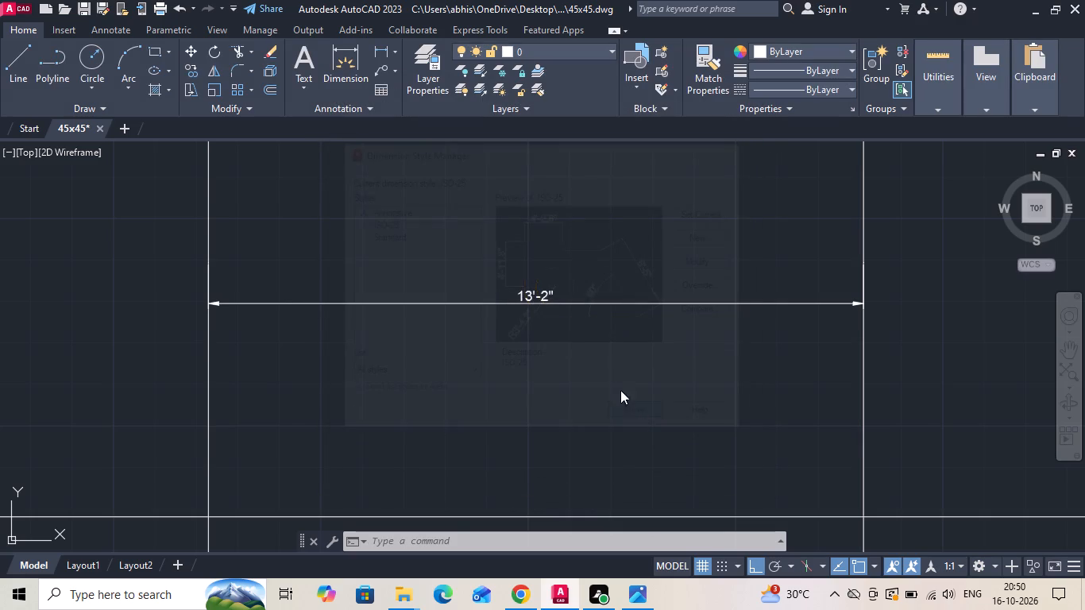
# Offset the two vertical partition lines 5" towards each other to give both partitions their wall thickness.
pyautogui.scroll(-3, 554, 320)
pyautogui.press('o')
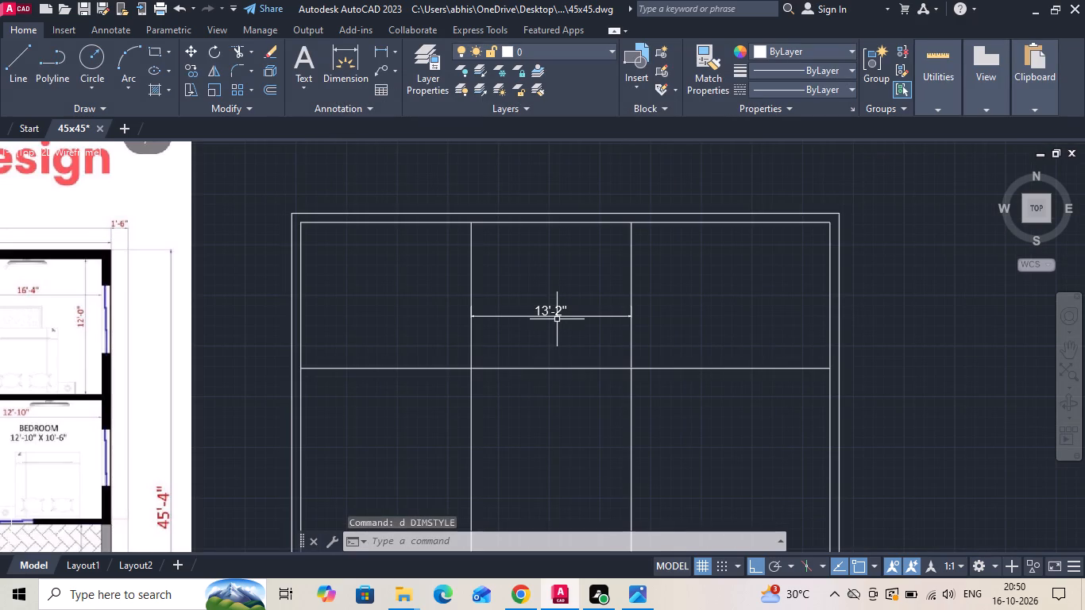
pyautogui.press('space')
pyautogui.press('5')
pyautogui.press('space')
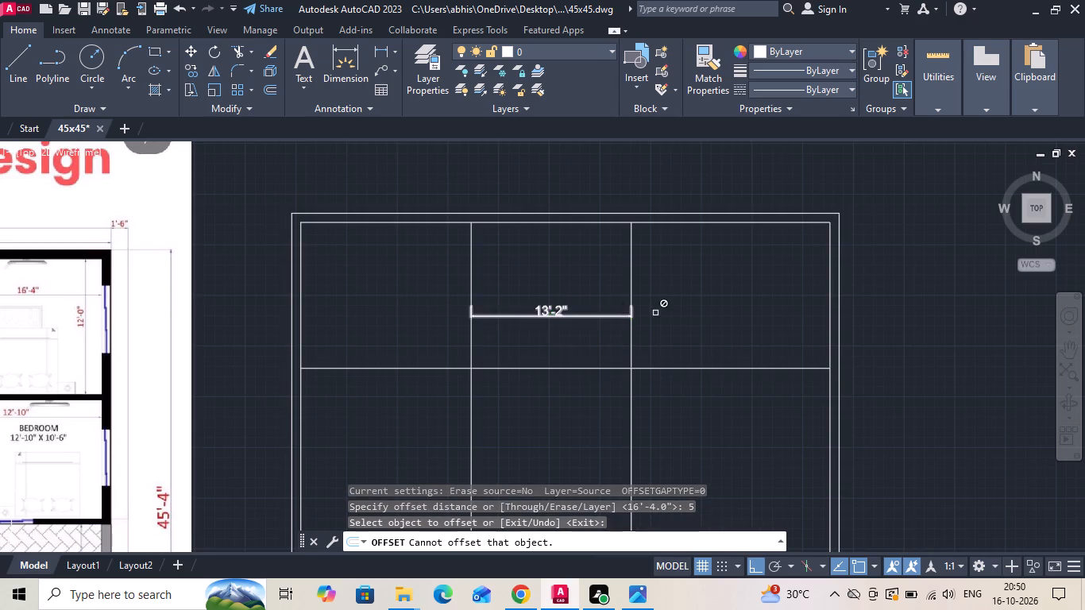
pyautogui.scroll(-1, 699, 313)
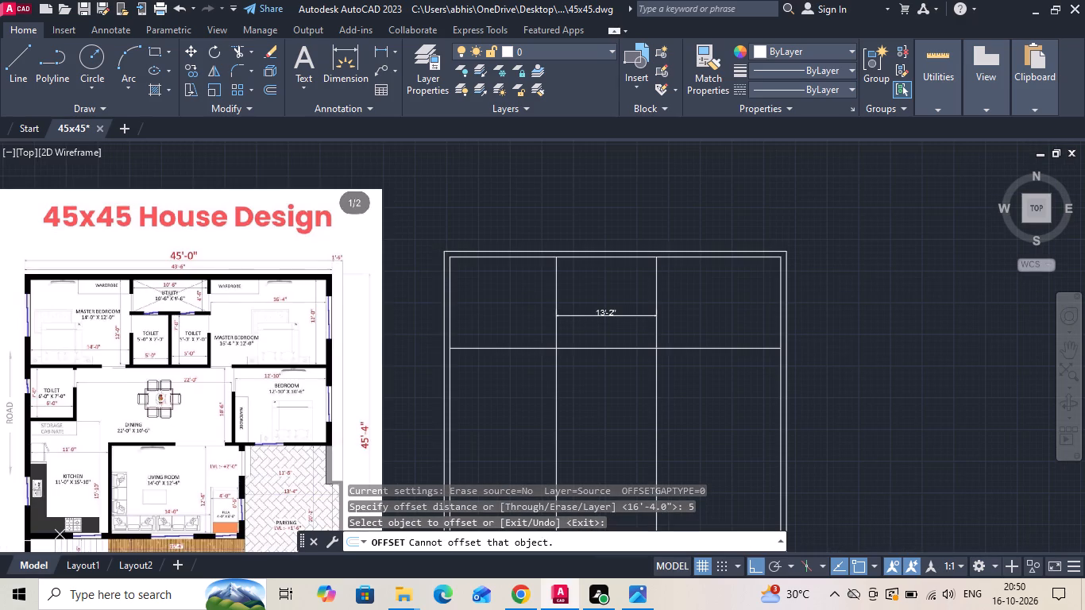
pyautogui.scroll(2, 608, 305)
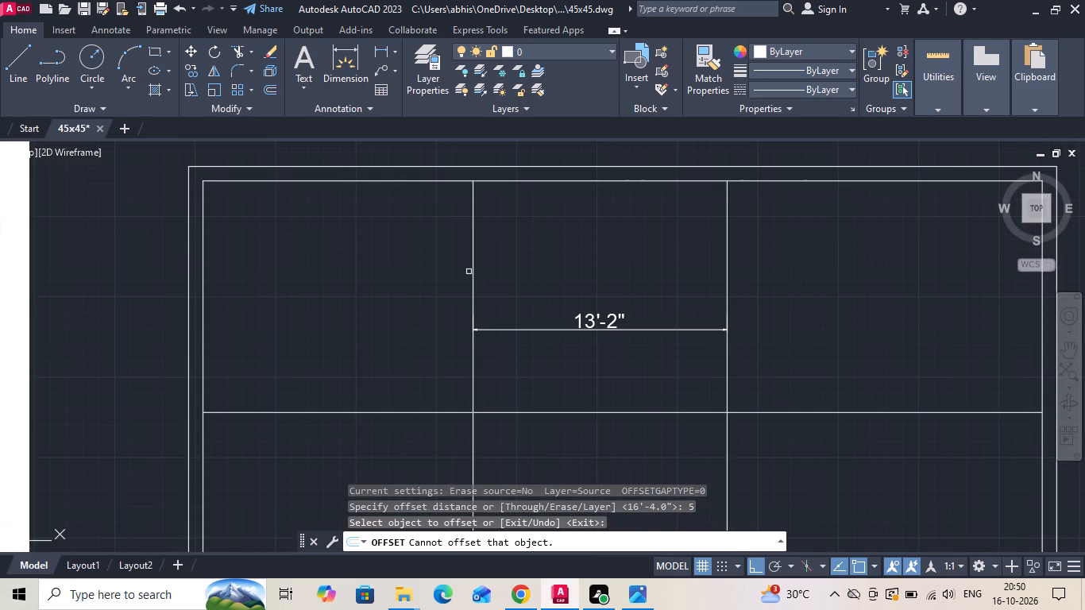
pyautogui.click(472, 265)
pyautogui.click(554, 262)
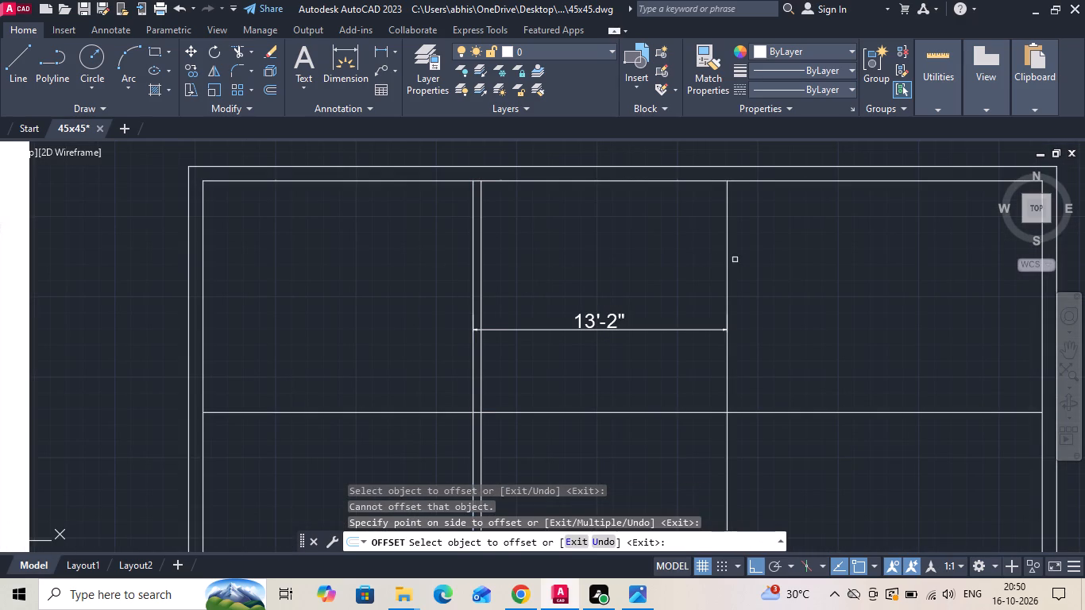
pyautogui.click(726, 260)
pyautogui.click(676, 268)
pyautogui.press('Escape')
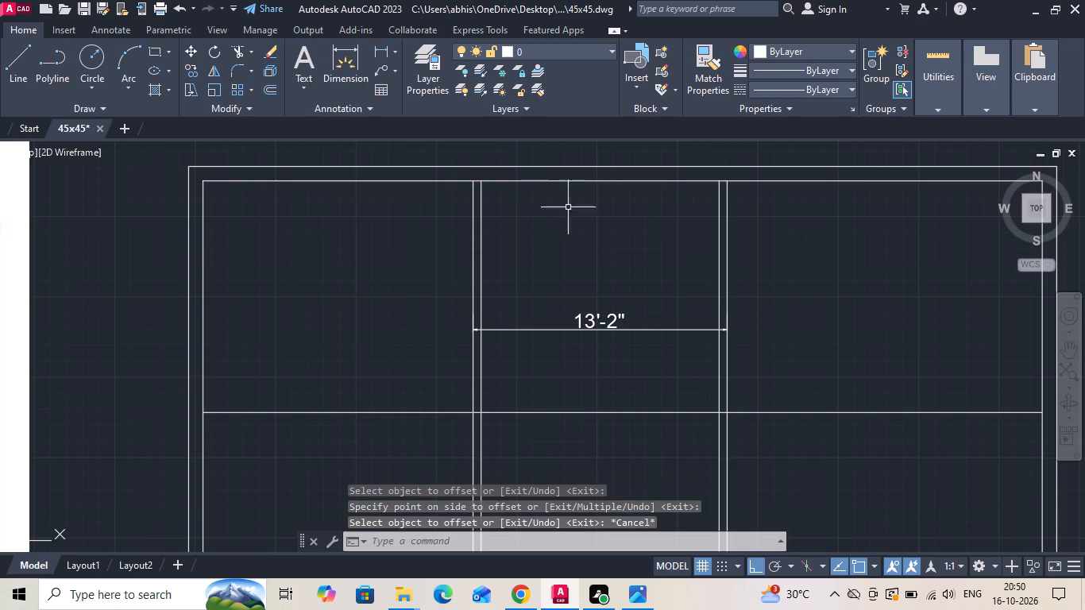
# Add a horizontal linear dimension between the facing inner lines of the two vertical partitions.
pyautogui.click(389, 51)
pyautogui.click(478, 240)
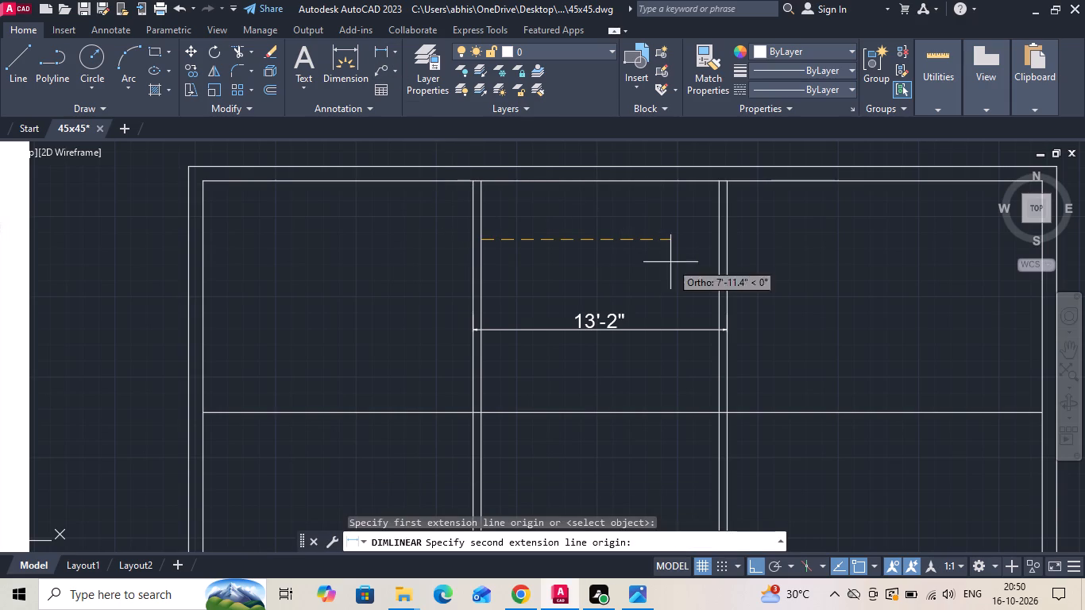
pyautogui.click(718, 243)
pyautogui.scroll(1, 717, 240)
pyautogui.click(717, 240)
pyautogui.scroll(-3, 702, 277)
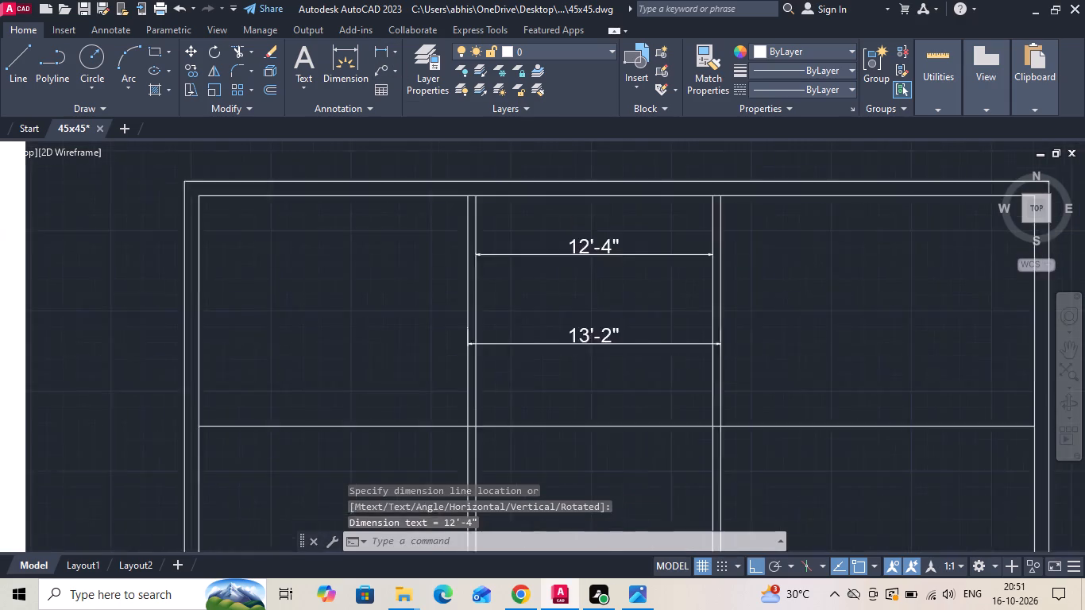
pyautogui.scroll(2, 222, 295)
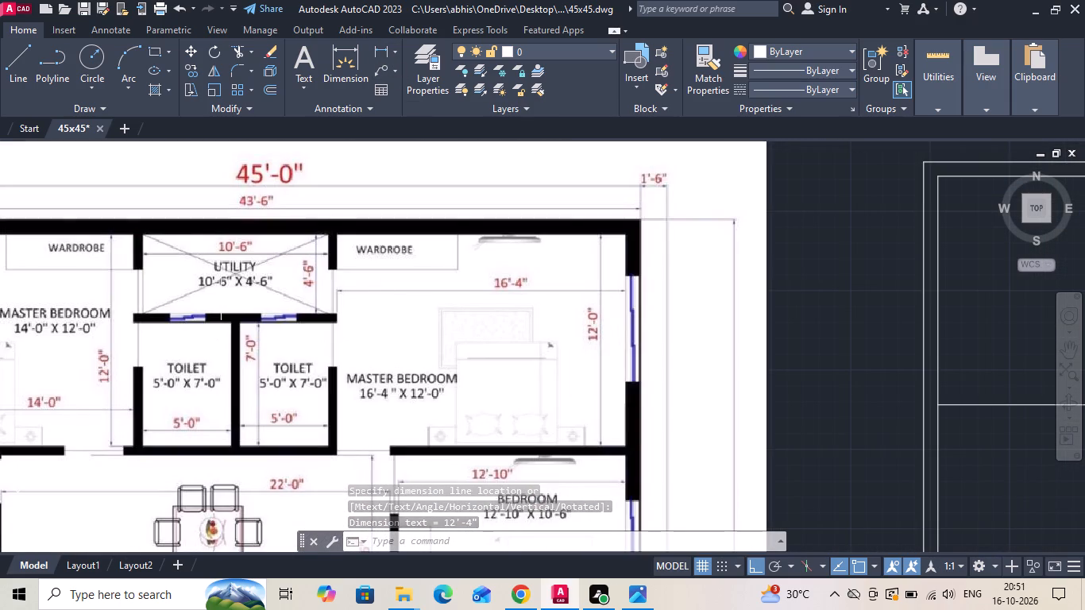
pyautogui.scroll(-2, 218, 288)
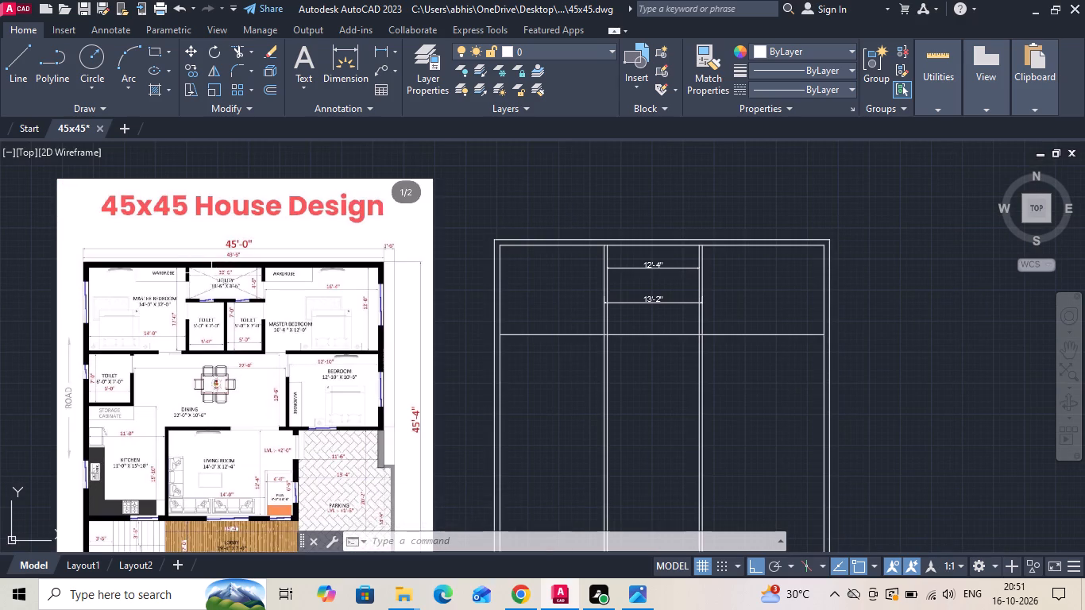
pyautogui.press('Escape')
# Delete the two horizontal dimensions between the vertical partitions.
pyautogui.scroll(2, 844, 274)
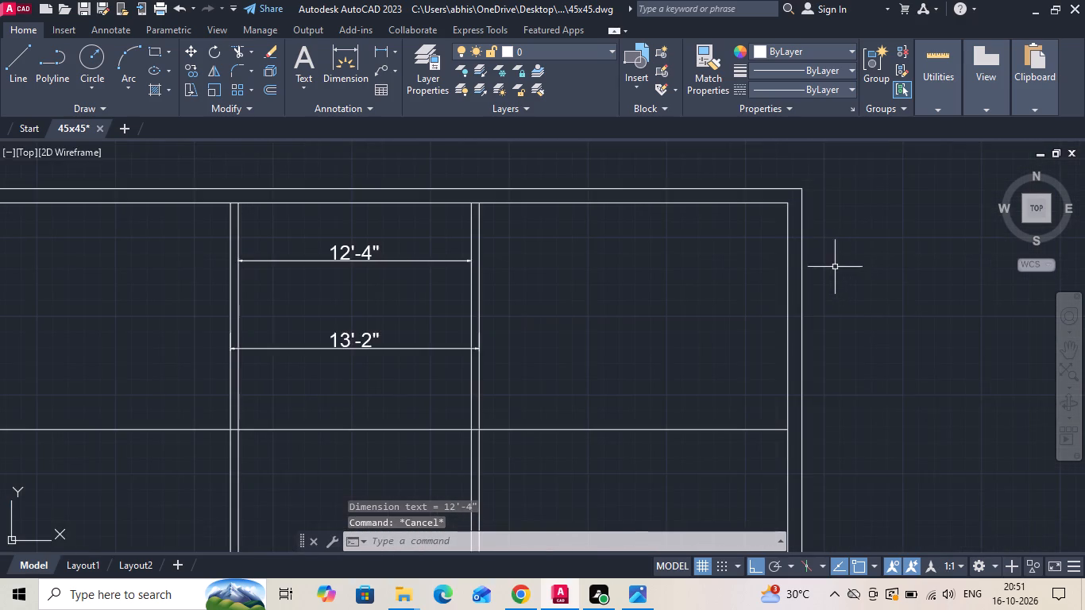
pyautogui.scroll(-1, 790, 295)
pyautogui.moveTo(539, 258); pyautogui.dragTo(530, 266)
pyautogui.click(494, 354)
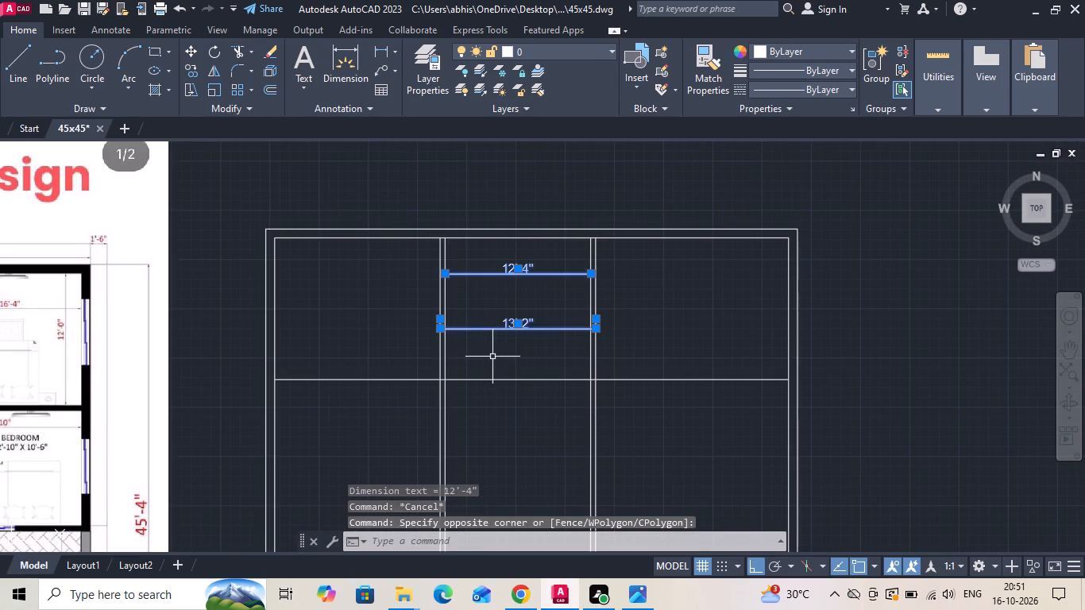
pyautogui.press('Delete')
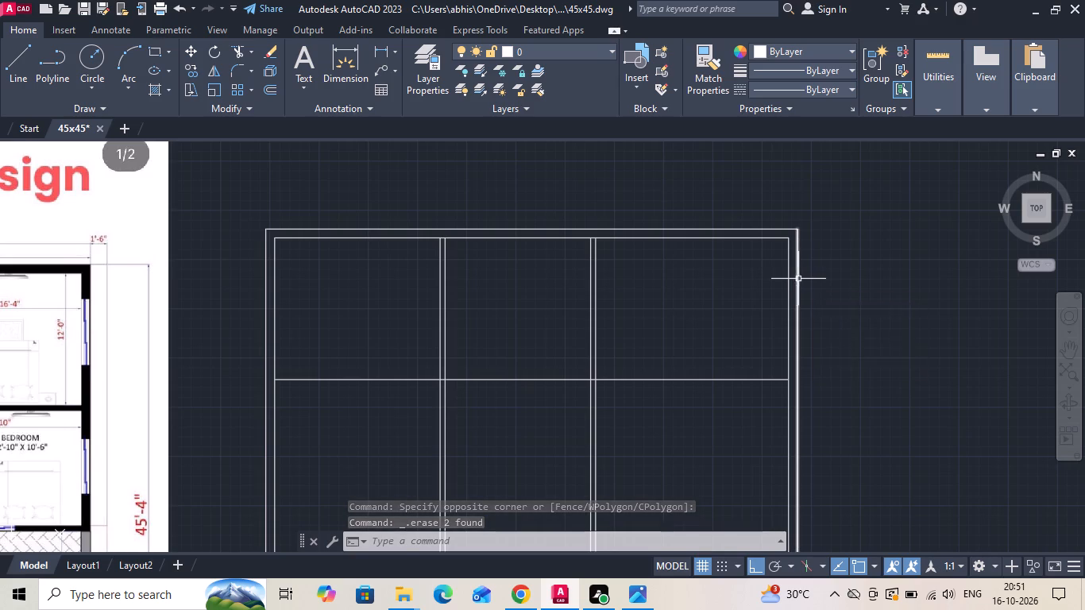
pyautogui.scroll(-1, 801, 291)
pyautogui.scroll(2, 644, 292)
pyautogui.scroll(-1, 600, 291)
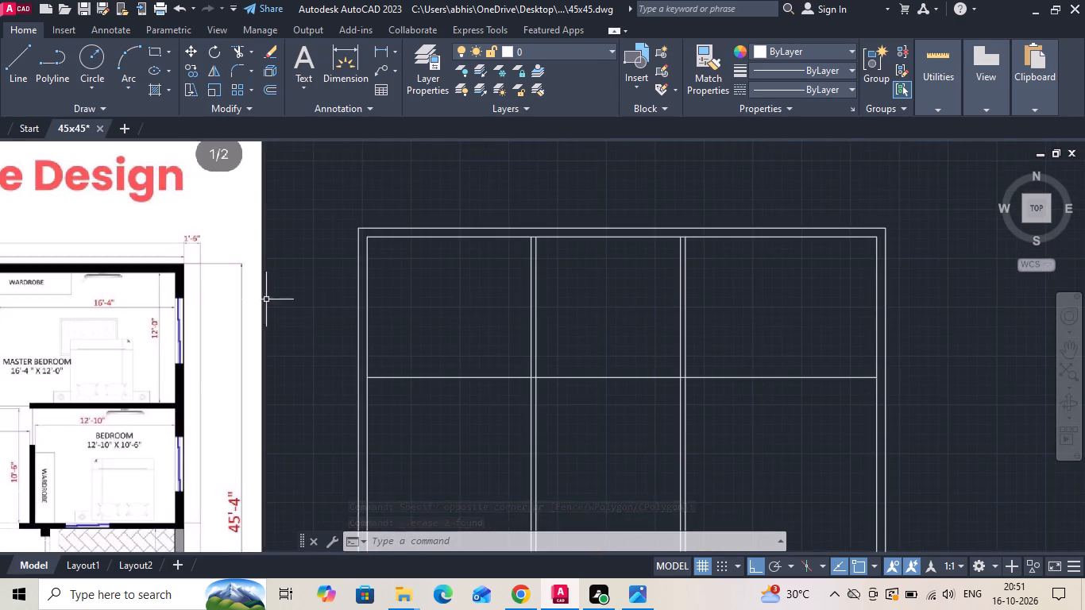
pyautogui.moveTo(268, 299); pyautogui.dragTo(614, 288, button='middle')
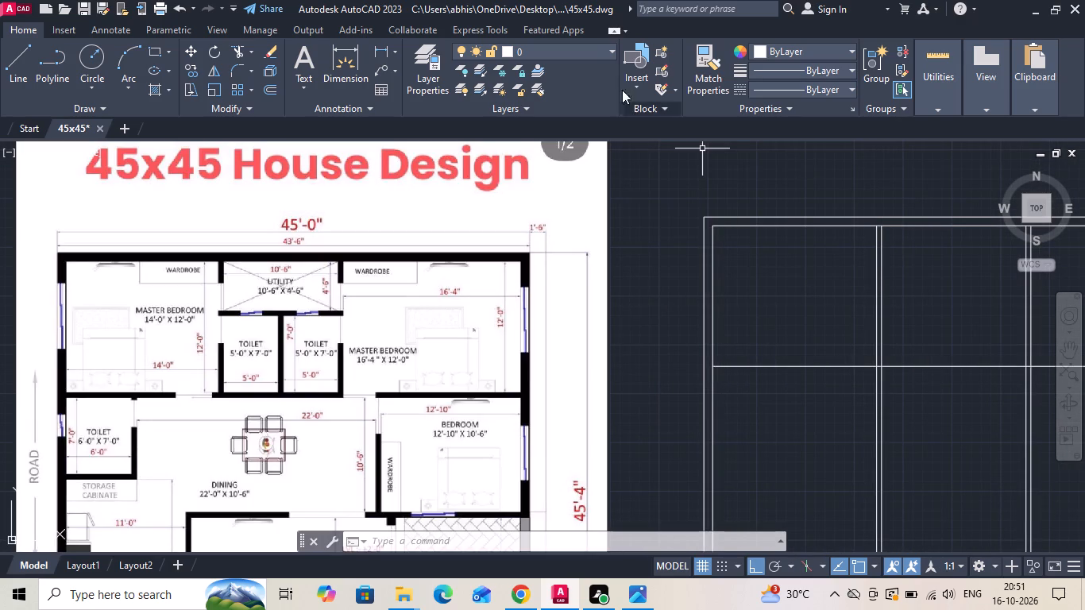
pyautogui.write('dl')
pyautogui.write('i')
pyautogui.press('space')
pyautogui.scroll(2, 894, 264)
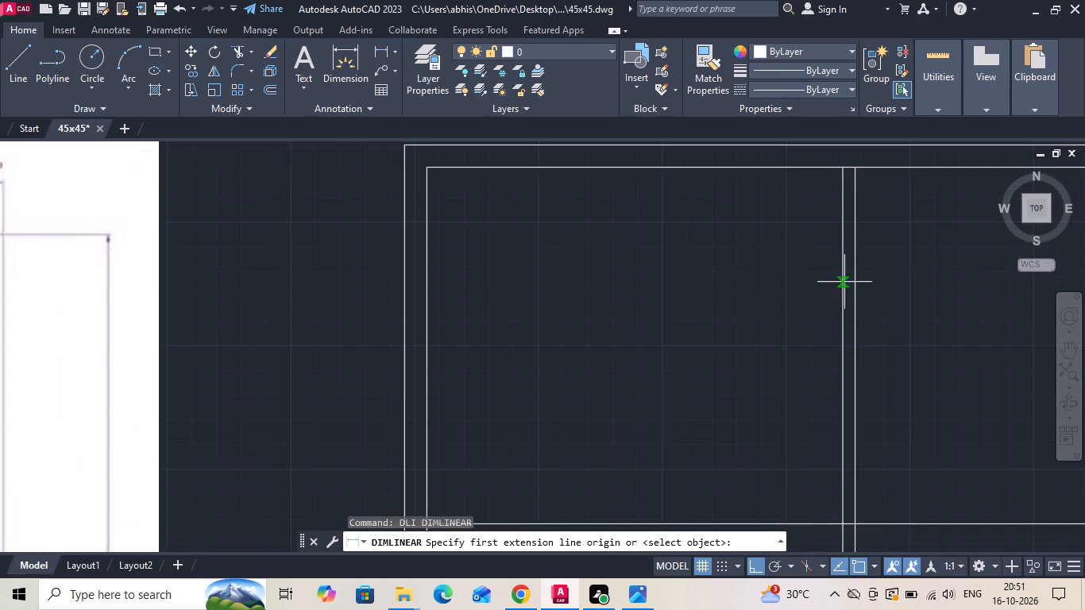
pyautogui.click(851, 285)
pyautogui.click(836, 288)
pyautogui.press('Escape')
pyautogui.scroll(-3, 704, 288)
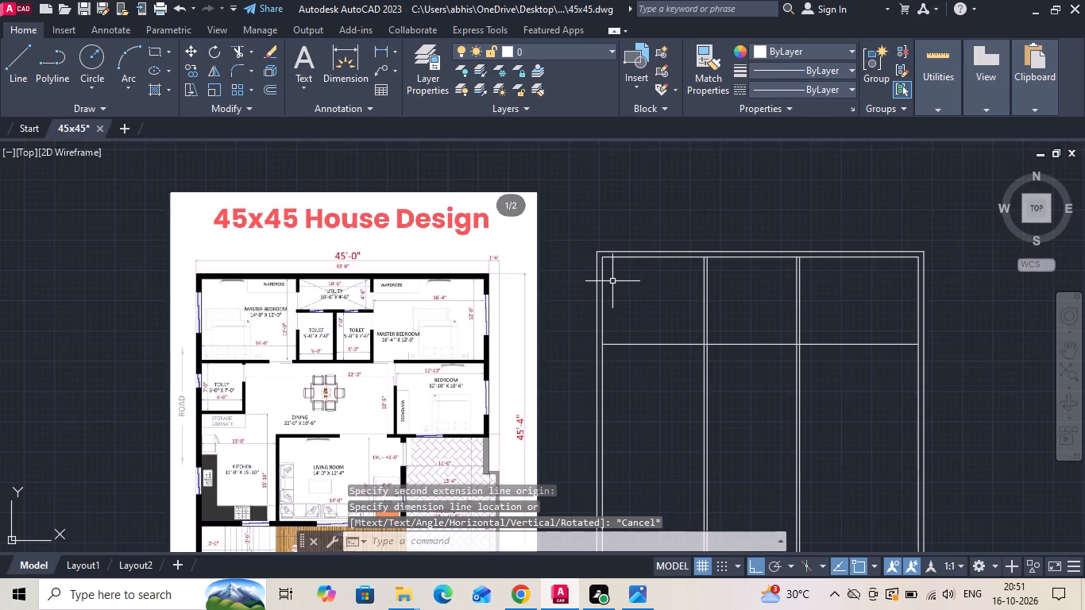
# Offset the right-hand line of the first vertical partition 10'6" to the right for the utility's width.
pyautogui.scroll(1, 644, 284)
pyautogui.press('o')
pyautogui.press('space')
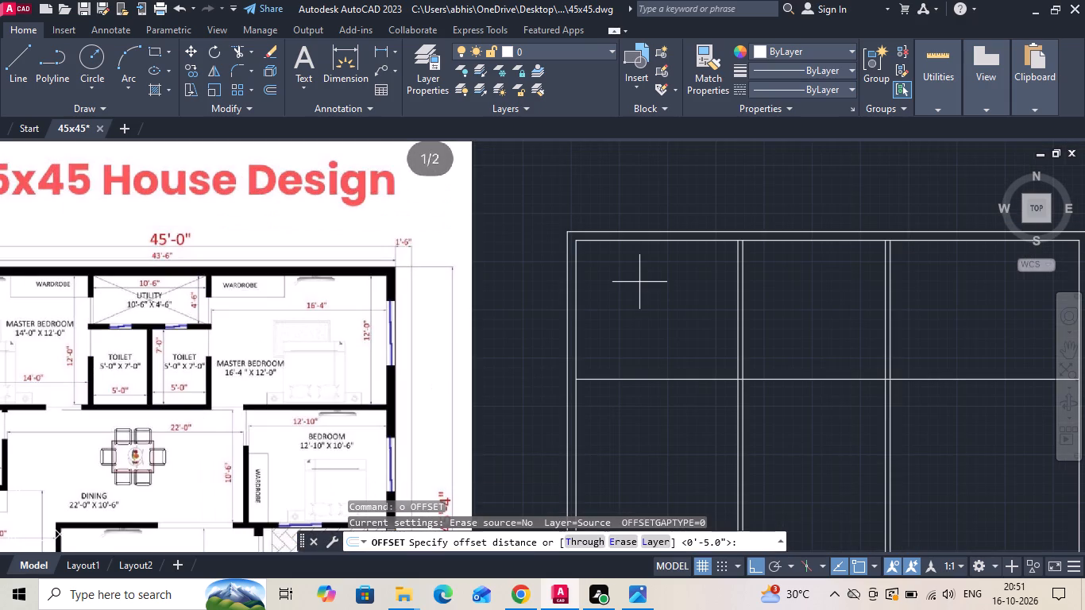
pyautogui.write('1')
pyautogui.write("0'")
pyautogui.press('6')
pyautogui.press('space')
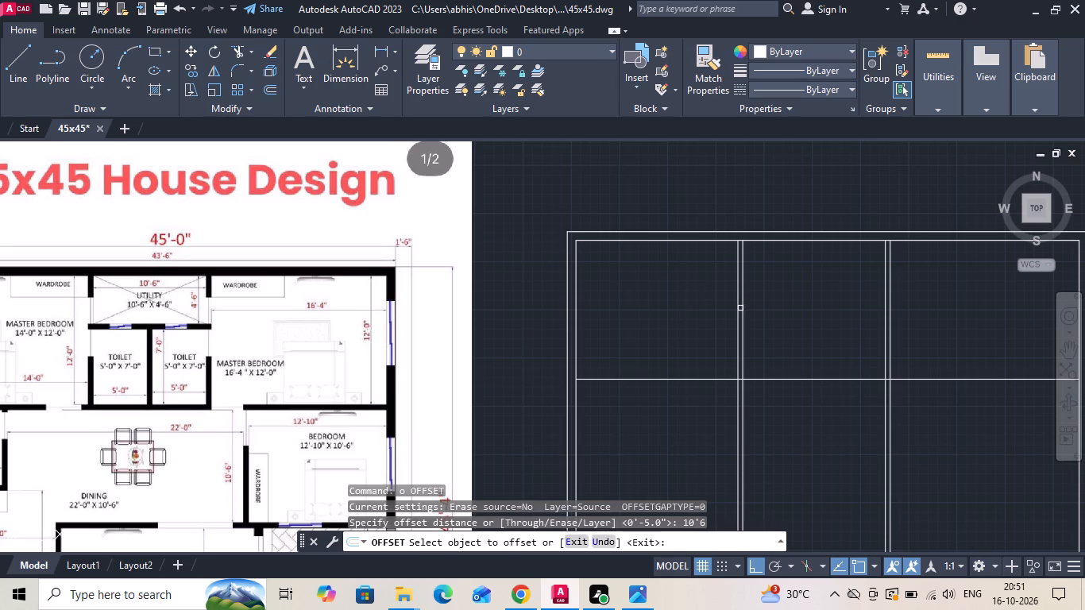
pyautogui.moveTo(743, 309); pyautogui.dragTo(760, 309)
pyautogui.click(806, 304)
pyautogui.press('Escape')
# Move both lines of the second vertical partition so its left face lies on the 10'6" offset line.
pyautogui.scroll(2, 916, 253)
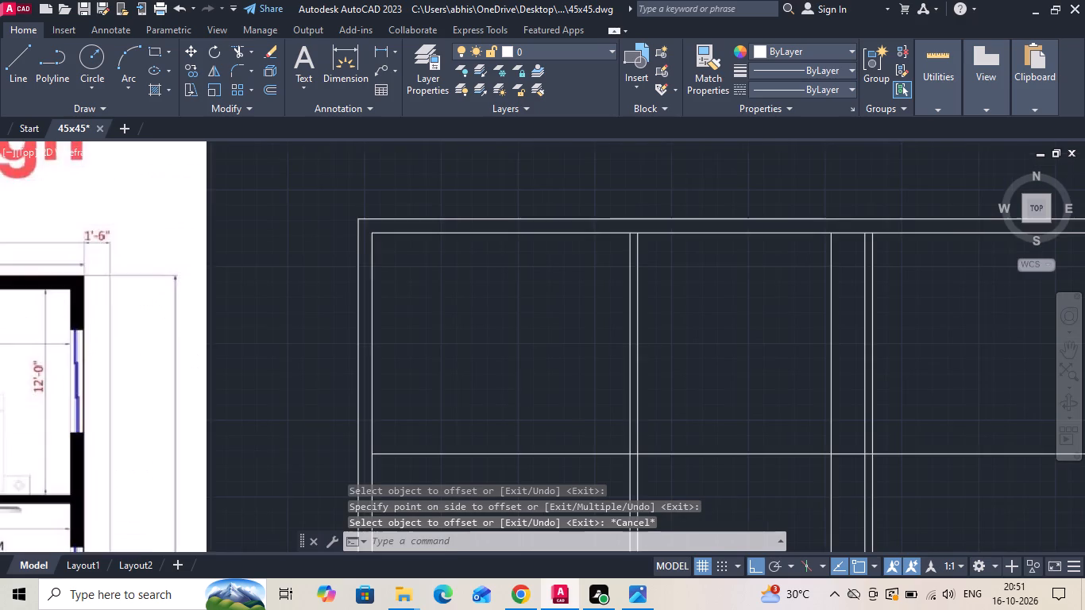
pyautogui.moveTo(898, 247); pyautogui.dragTo(849, 261)
pyautogui.click(823, 263)
pyautogui.rightClick(823, 263)
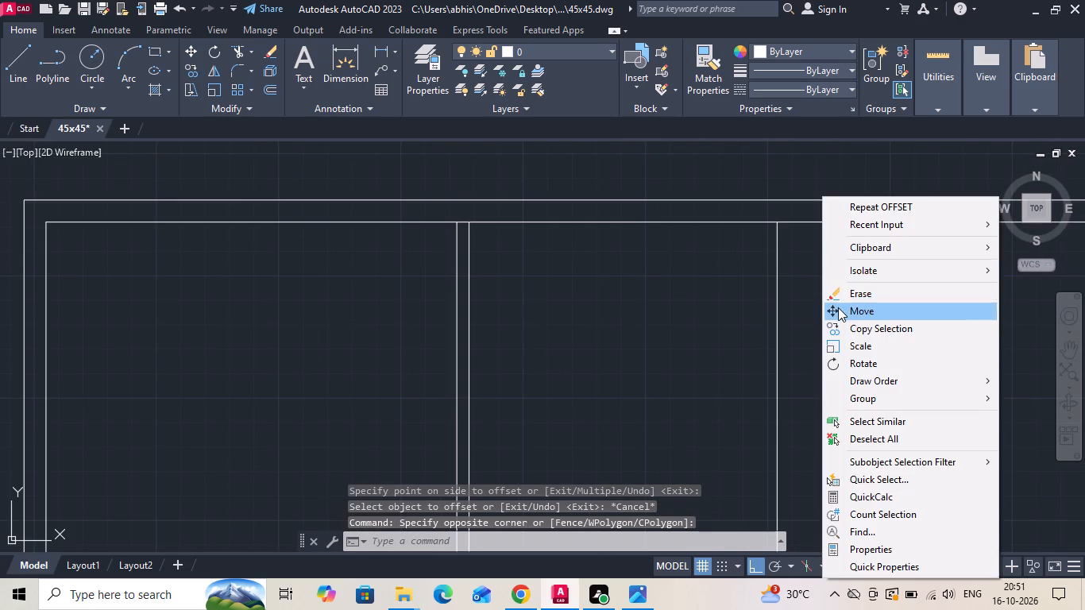
pyautogui.click(838, 307)
pyautogui.click(827, 226)
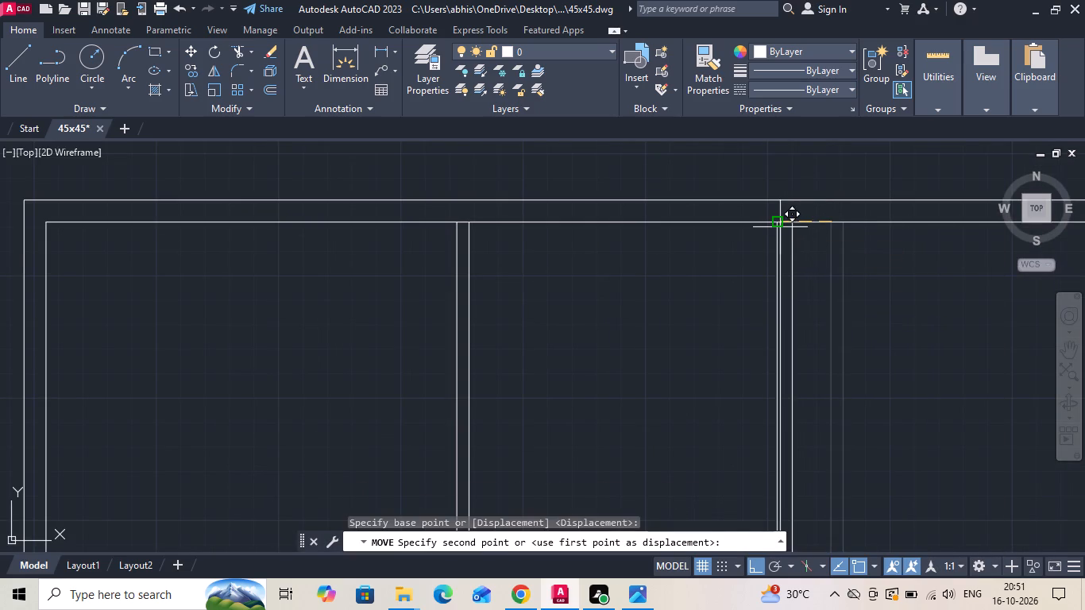
pyautogui.click(775, 223)
# Delete one of the two overlapping lines at the second partition's left face.
pyautogui.click(776, 254)
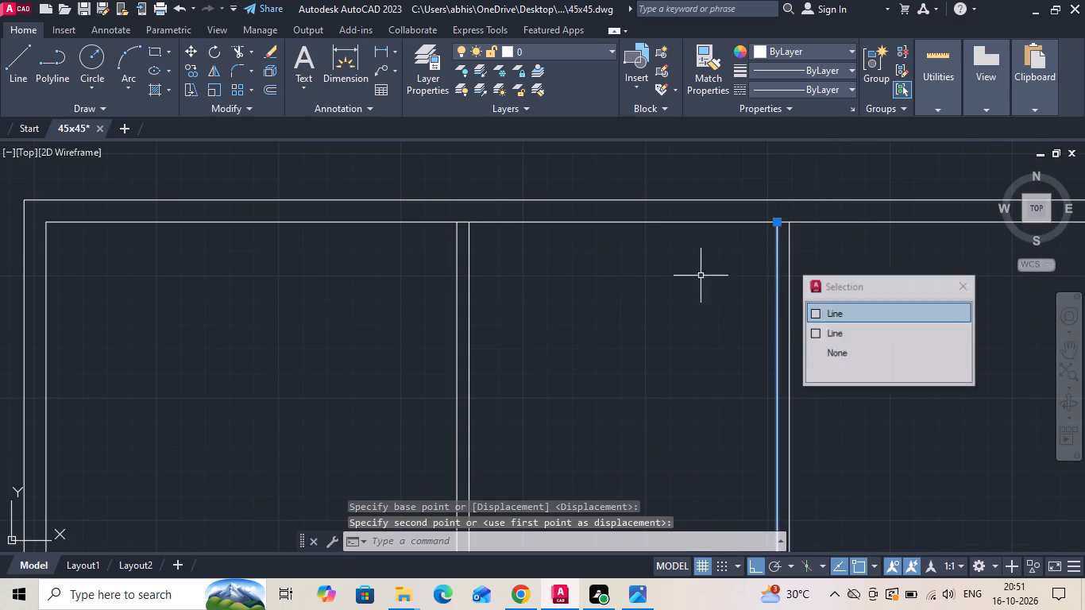
pyautogui.press('Delete')
# Offset the right-hand line of the second partition 16'4" to the right for the second master bedroom's width.
pyautogui.write('o')
pyautogui.press('space')
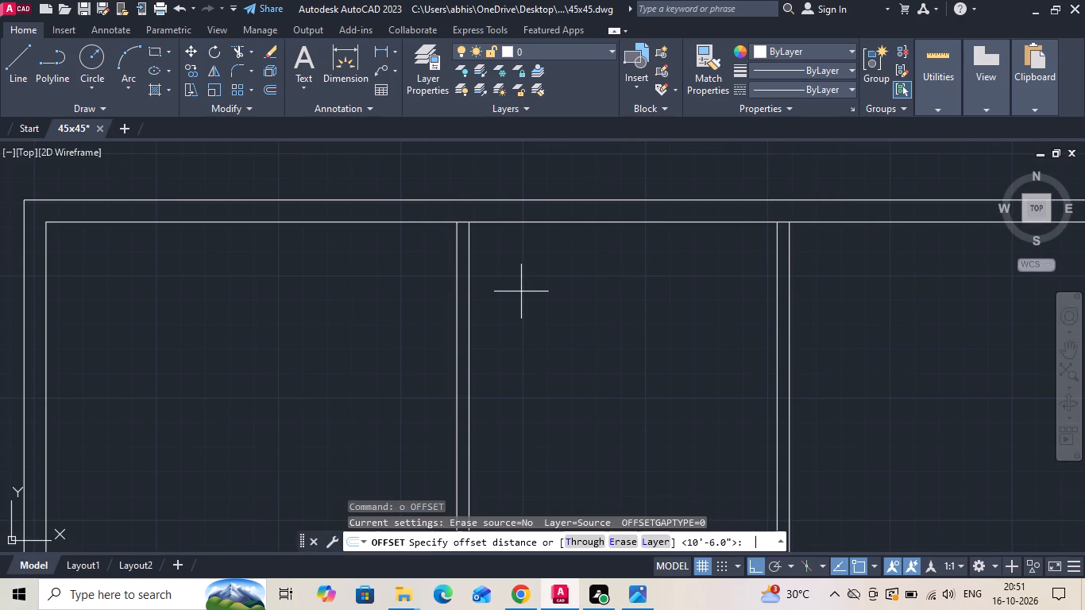
pyautogui.press('1')
pyautogui.press('6')
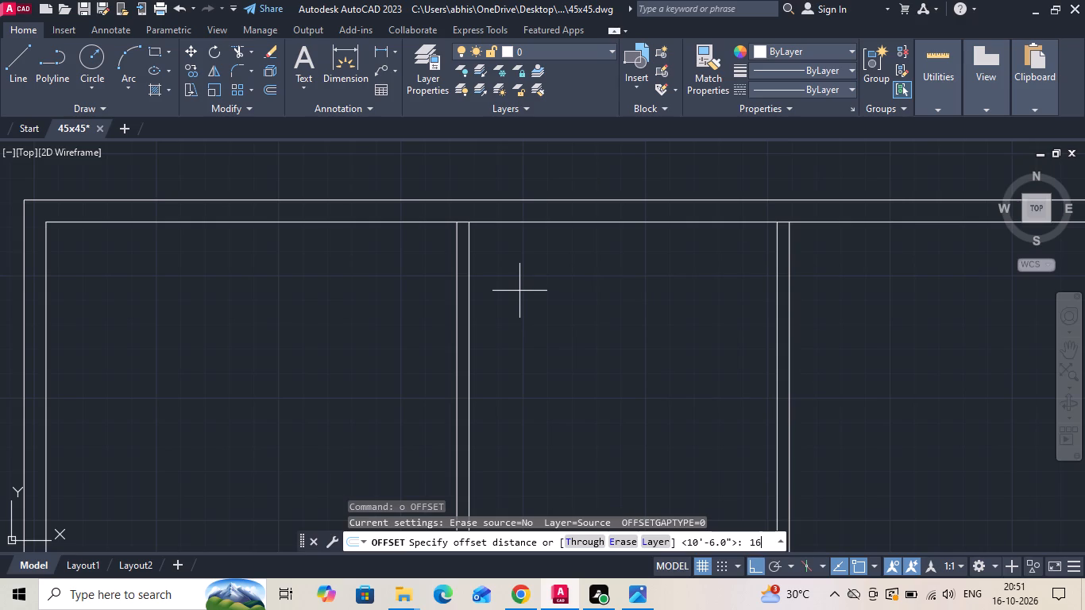
pyautogui.press("'")
pyautogui.write('4')
pyautogui.press('space')
pyautogui.scroll(-2, 562, 297)
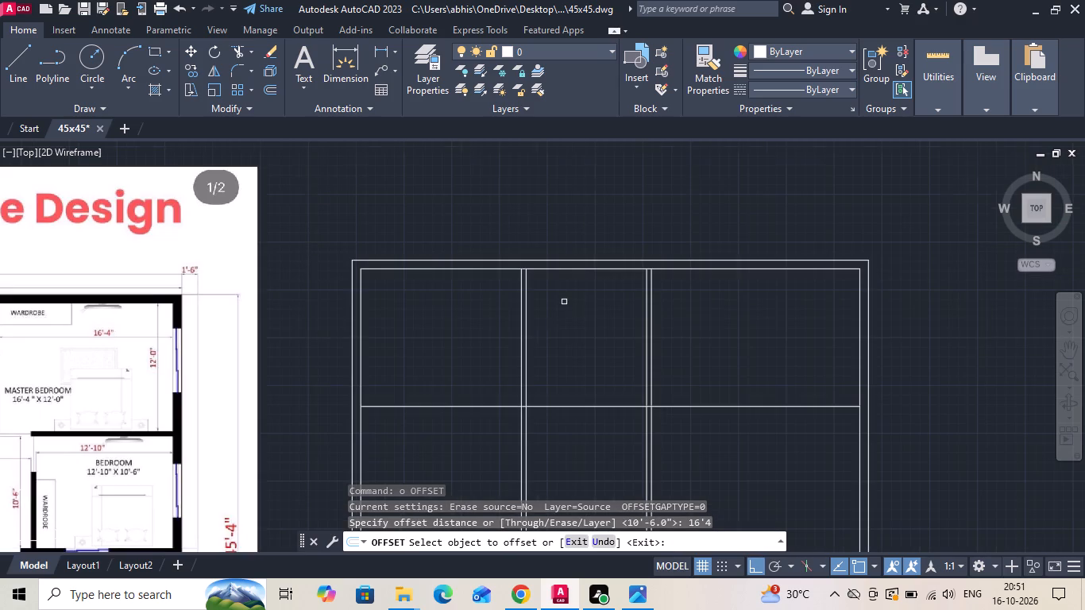
pyautogui.click(654, 338)
pyautogui.click(717, 337)
pyautogui.press('Escape')
# Move the right wall's inner line horizontally onto the 16'4" offset line, using its top endpoint as base point.
pyautogui.scroll(3, 865, 305)
pyautogui.moveTo(857, 306); pyautogui.dragTo(836, 316)
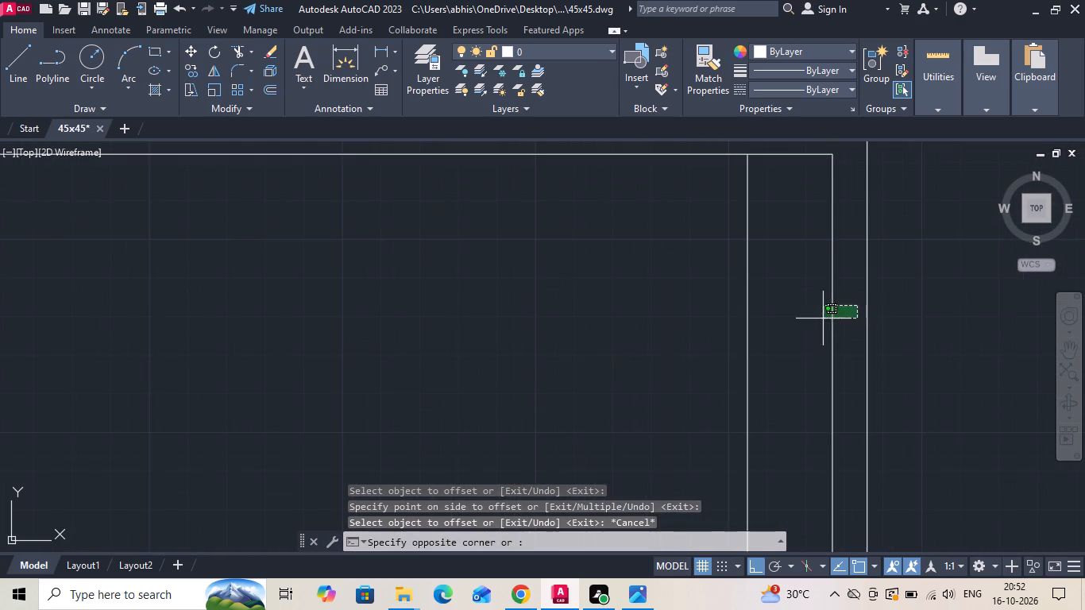
pyautogui.click(812, 319)
pyautogui.rightClick(811, 319)
pyautogui.click(827, 296)
pyautogui.moveTo(818, 291); pyautogui.dragTo(811, 373, button='middle')
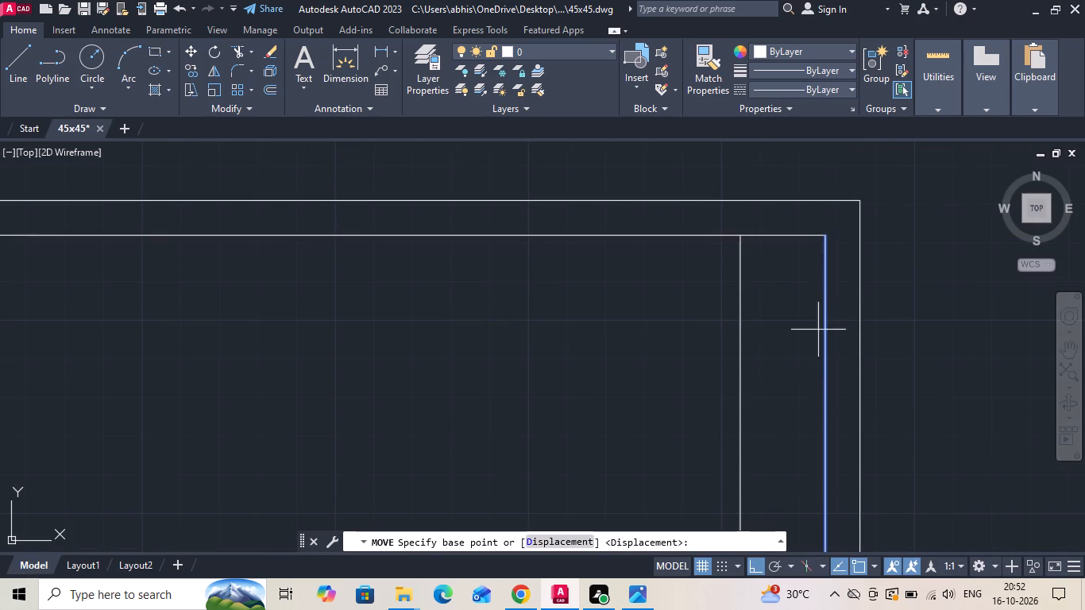
pyautogui.click(828, 238)
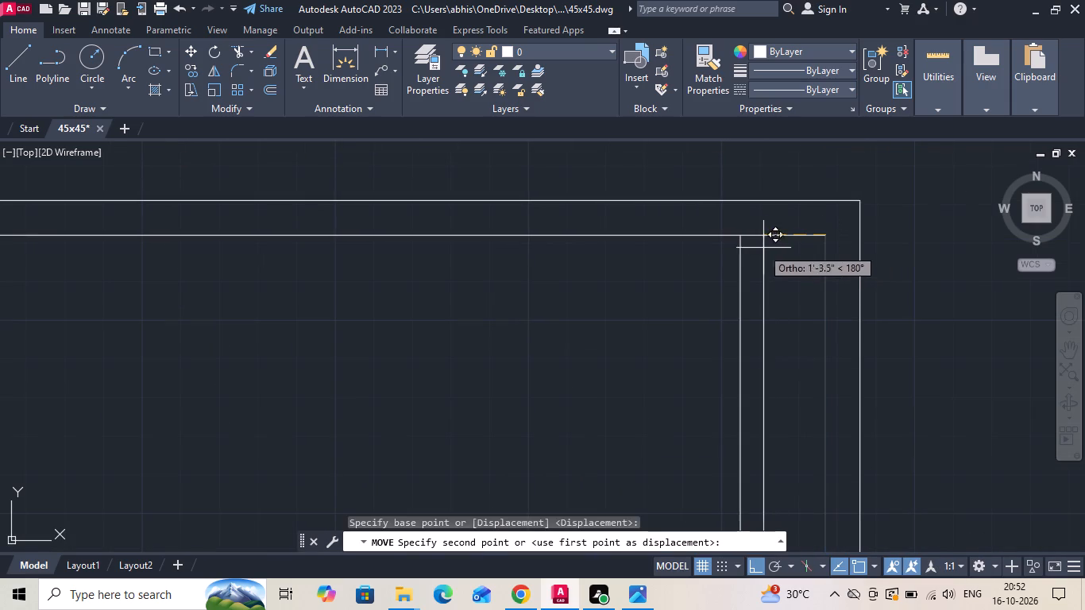
pyautogui.click(737, 236)
pyautogui.press('Escape')
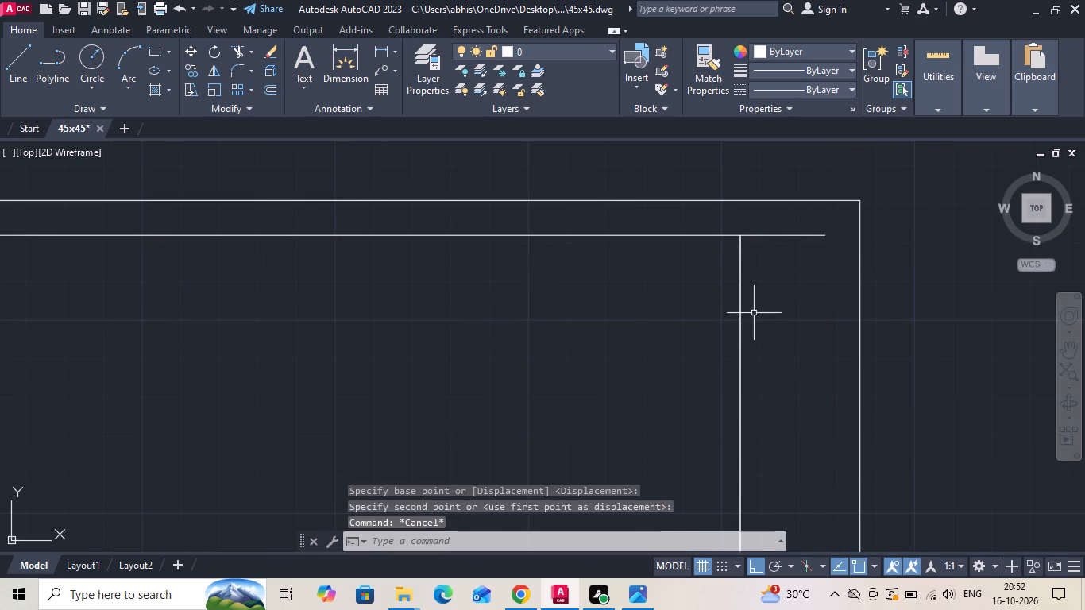
# Delete one of the two overlapping lines at the right wall's inner face.
pyautogui.click(742, 301)
pyautogui.press('Delete')
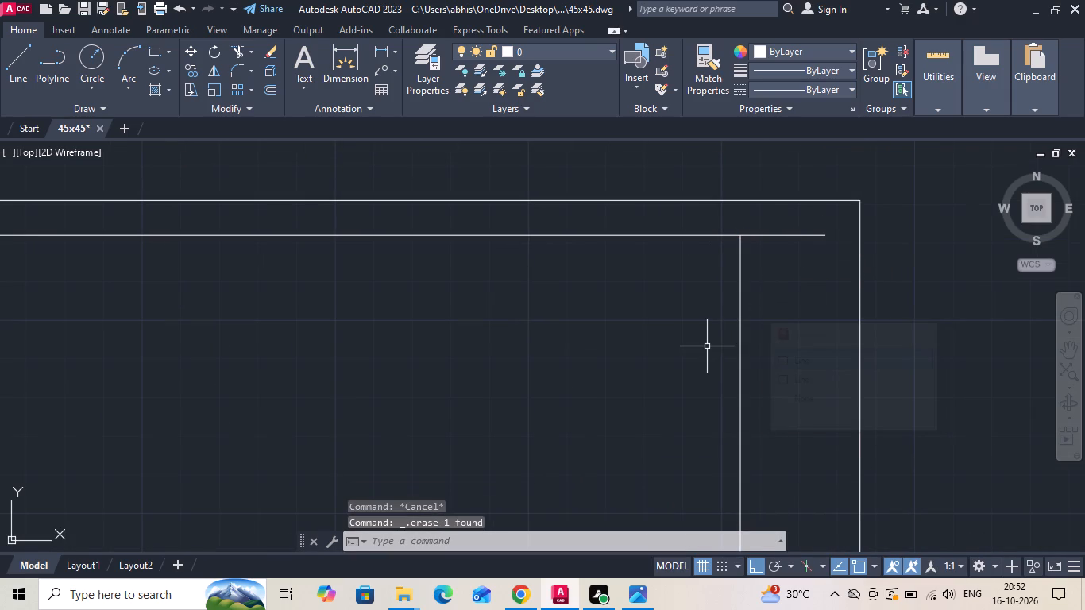
# Offset the right wall's relocated inner line 9" outward for the wall's outer face.
pyautogui.write('o')
pyautogui.press('space')
pyautogui.write('9')
pyautogui.press('space')
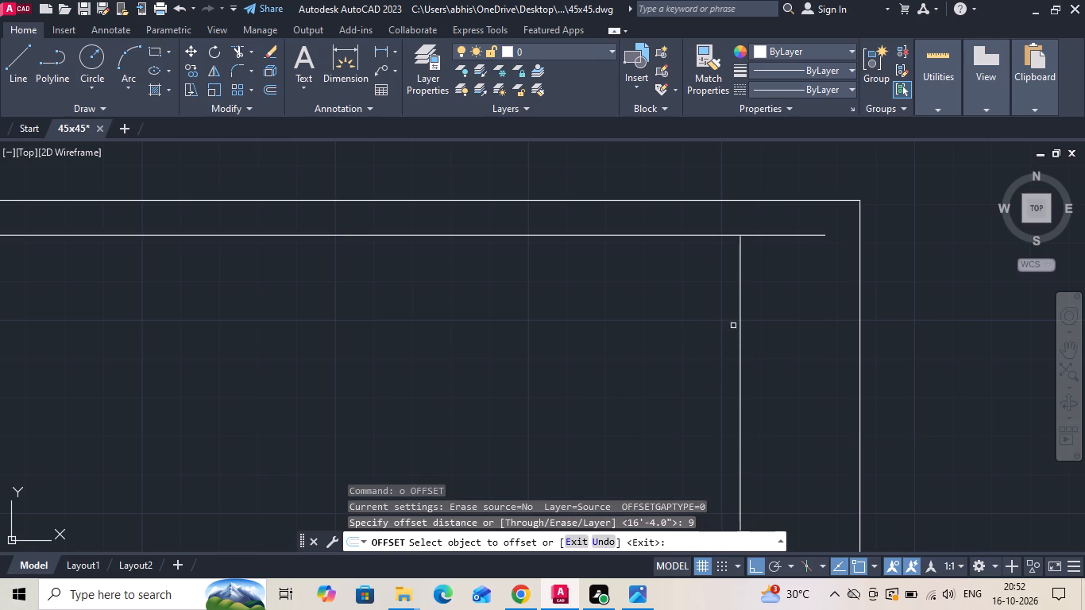
pyautogui.click(739, 322)
pyautogui.click(770, 307)
pyautogui.press('Escape')
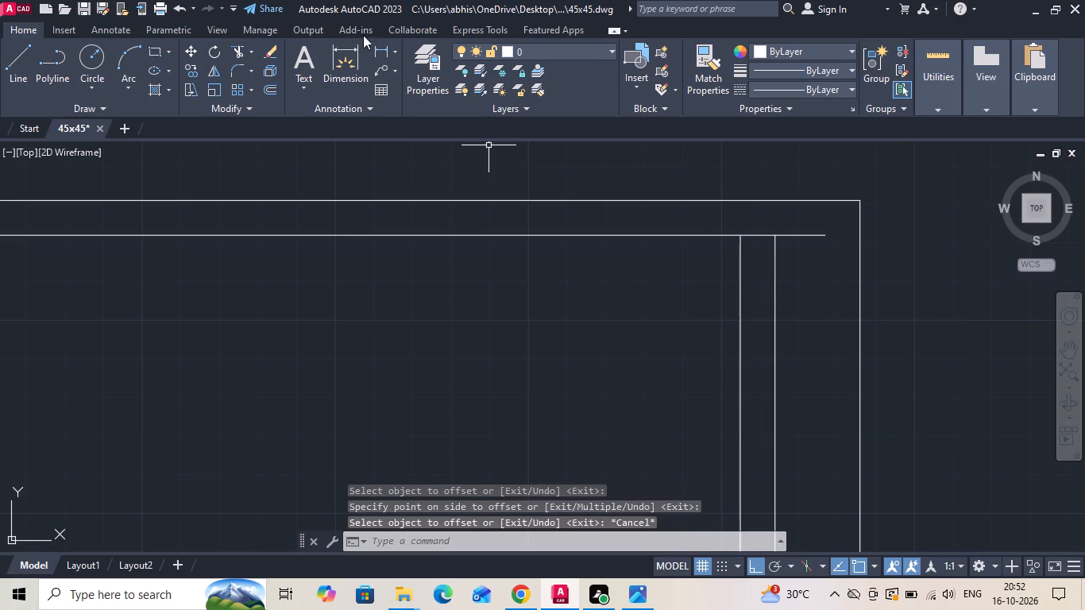
# Measure the horizontal gap between the right wall's new outer line and the outermost boundary line with a linear dimension.
pyautogui.click(384, 45)
pyautogui.click(774, 291)
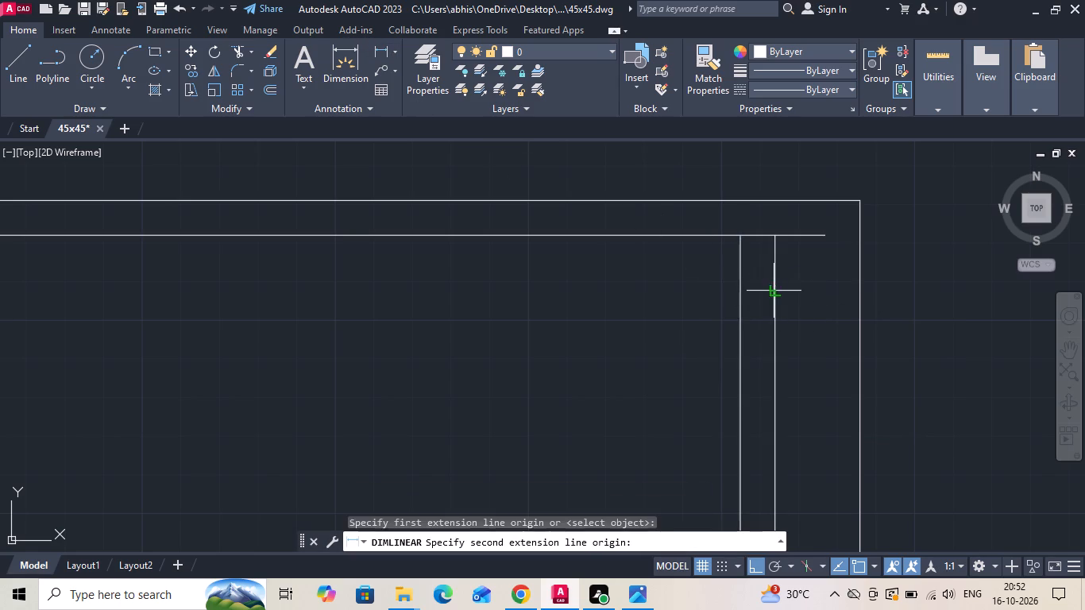
pyautogui.click(859, 291)
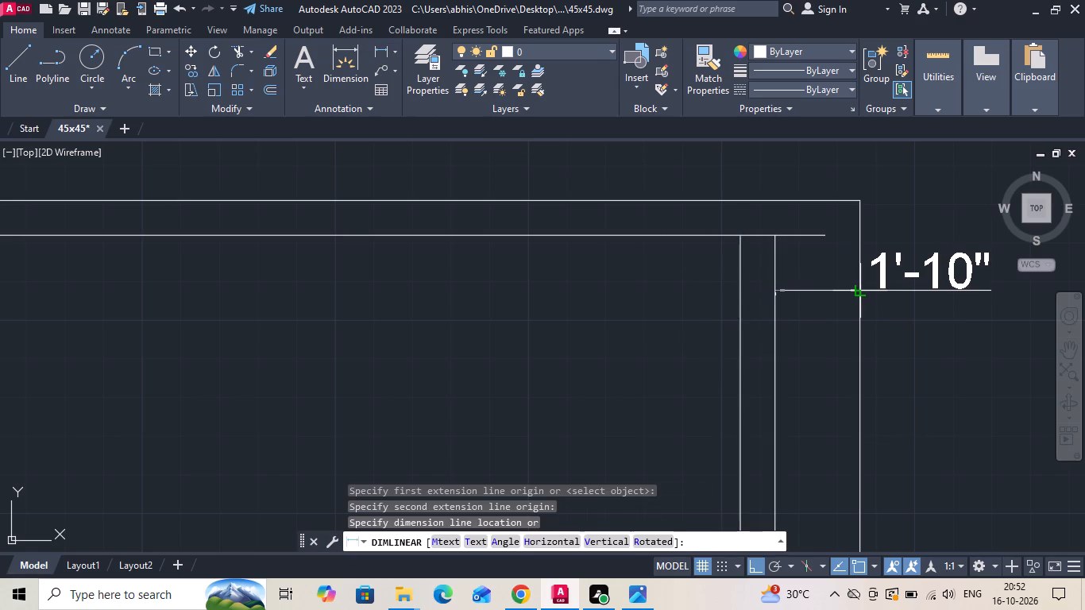
pyautogui.press('Escape')
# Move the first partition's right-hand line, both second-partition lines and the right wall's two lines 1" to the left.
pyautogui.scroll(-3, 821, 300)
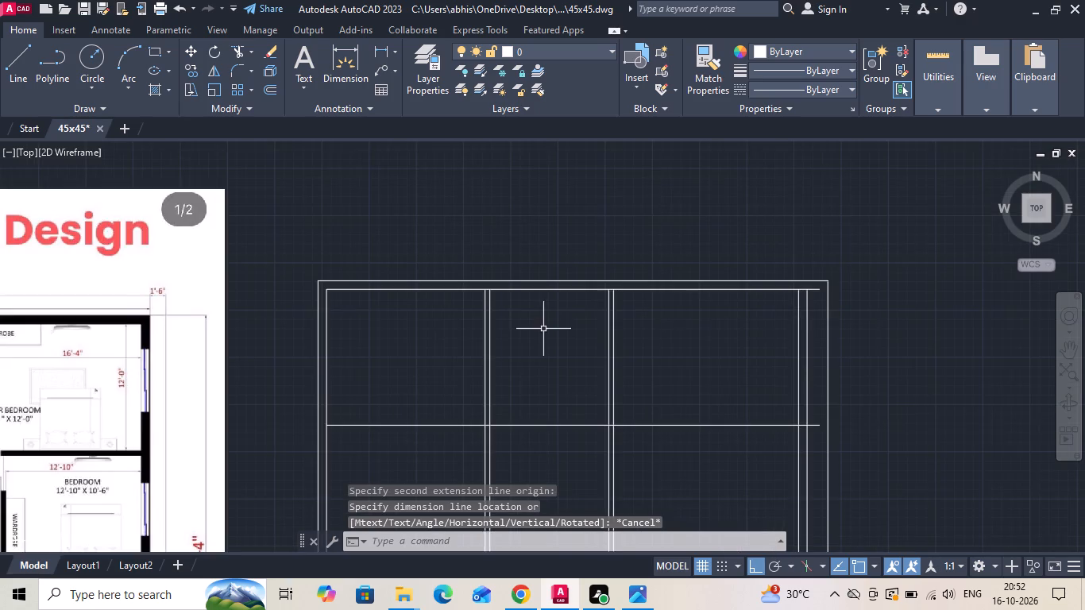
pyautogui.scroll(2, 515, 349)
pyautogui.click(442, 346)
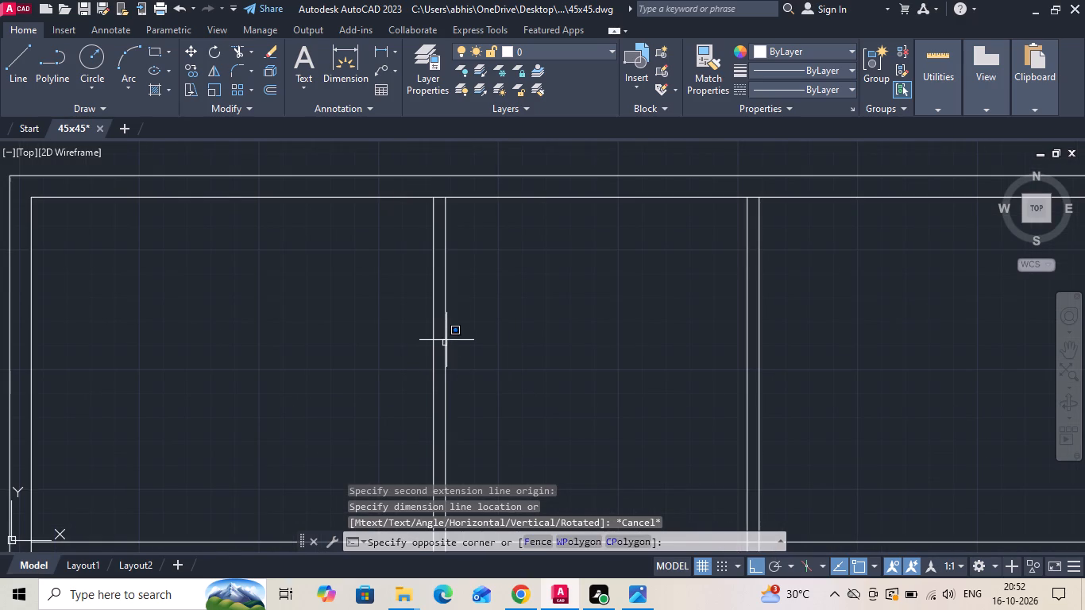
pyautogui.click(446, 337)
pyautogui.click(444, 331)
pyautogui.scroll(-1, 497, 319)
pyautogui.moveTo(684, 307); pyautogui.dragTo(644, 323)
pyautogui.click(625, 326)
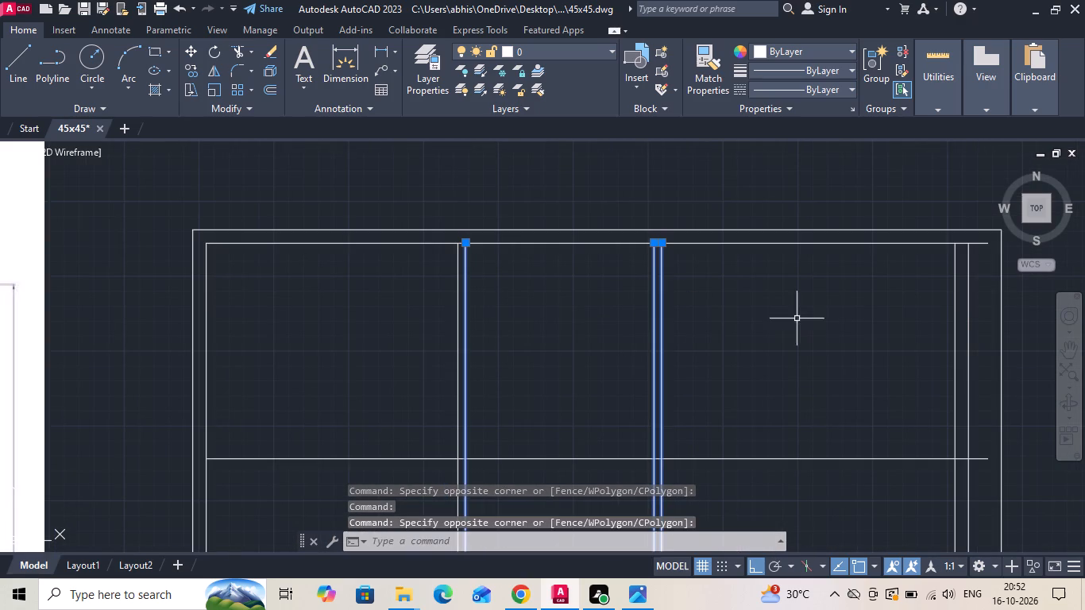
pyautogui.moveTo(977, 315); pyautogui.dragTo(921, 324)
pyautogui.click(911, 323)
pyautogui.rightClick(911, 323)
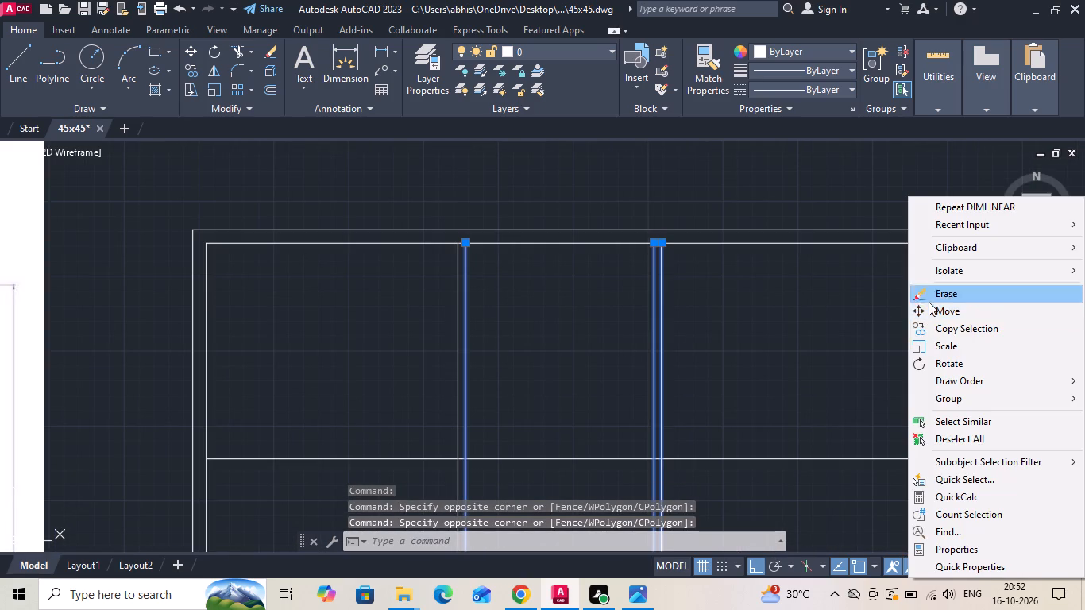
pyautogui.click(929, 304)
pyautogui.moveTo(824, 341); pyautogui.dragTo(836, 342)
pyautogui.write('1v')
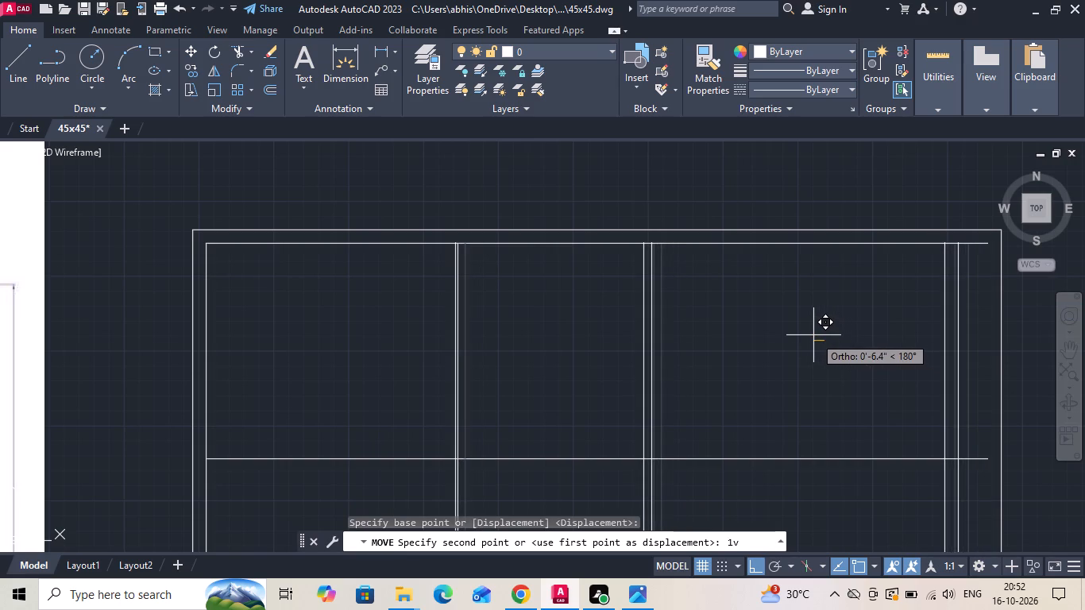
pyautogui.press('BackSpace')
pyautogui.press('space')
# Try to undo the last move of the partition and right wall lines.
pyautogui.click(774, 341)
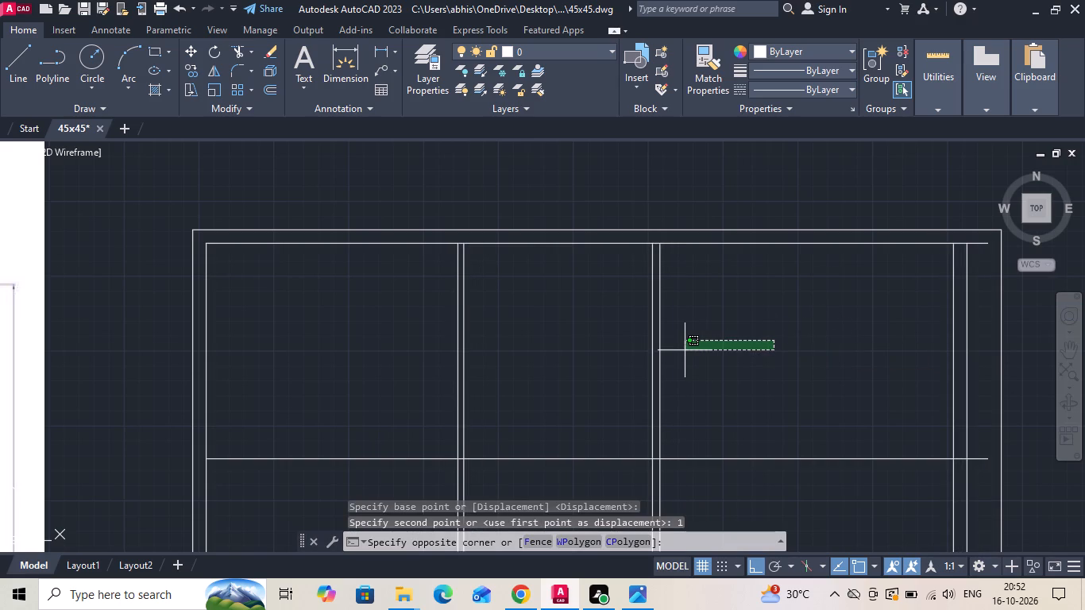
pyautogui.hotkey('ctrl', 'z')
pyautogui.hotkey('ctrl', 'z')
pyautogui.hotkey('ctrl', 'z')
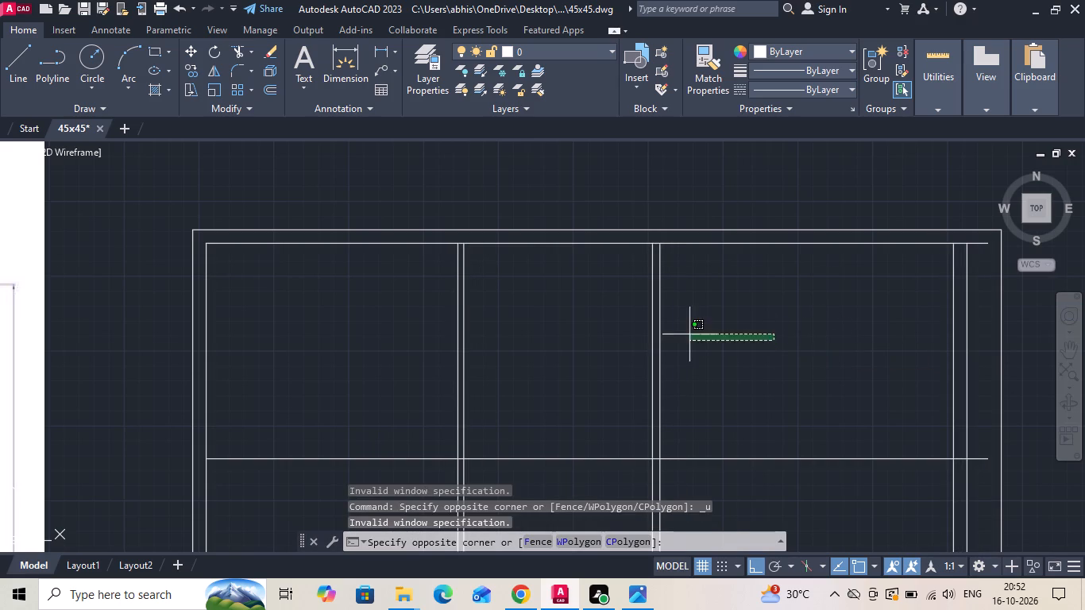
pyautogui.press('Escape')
# Erase all six vertical lines of the two partitions and the right wall, keeping the outermost boundary.
pyautogui.moveTo(983, 304); pyautogui.dragTo(913, 318)
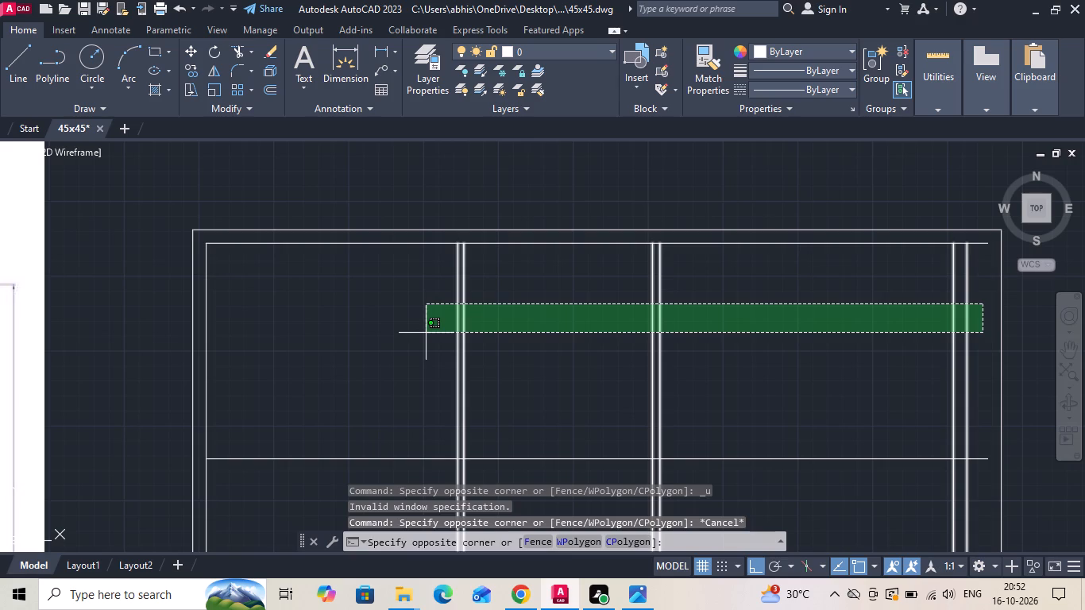
pyautogui.click(426, 333)
pyautogui.press('Delete')
# Offset the left wall's inner line 14' to the right for the first master bedroom's width.
pyautogui.scroll(-1, 694, 330)
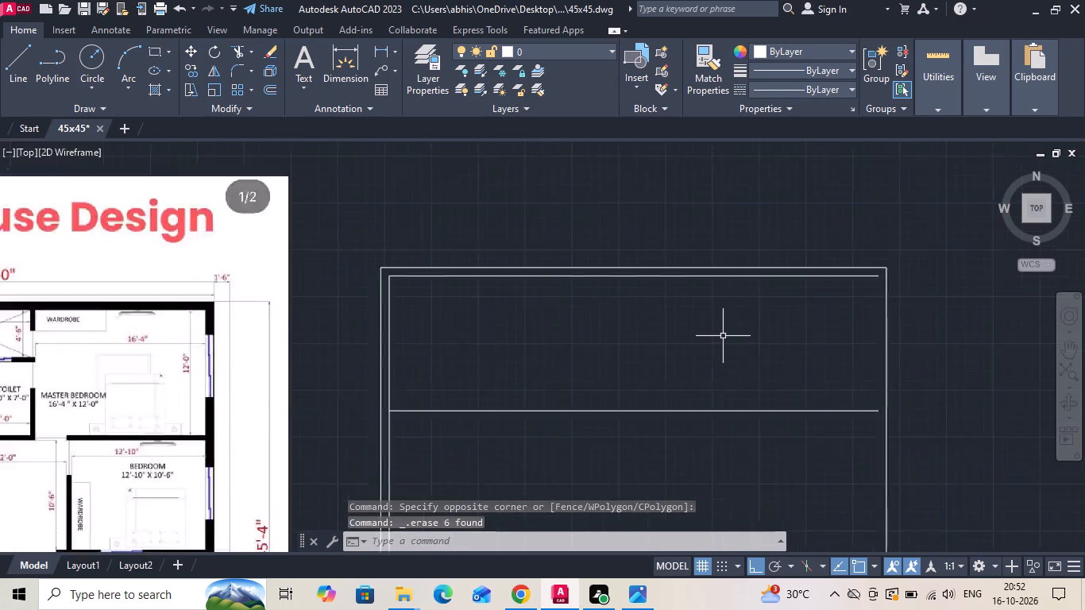
pyautogui.scroll(-1, 724, 336)
pyautogui.press('o')
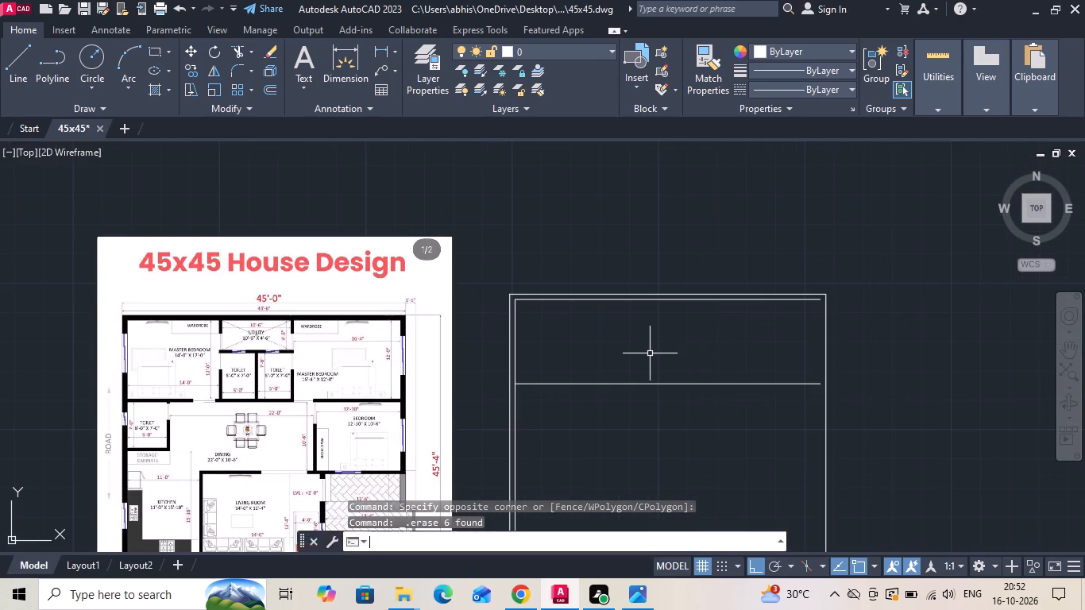
pyautogui.press('space')
pyautogui.write('14')
pyautogui.press("'")
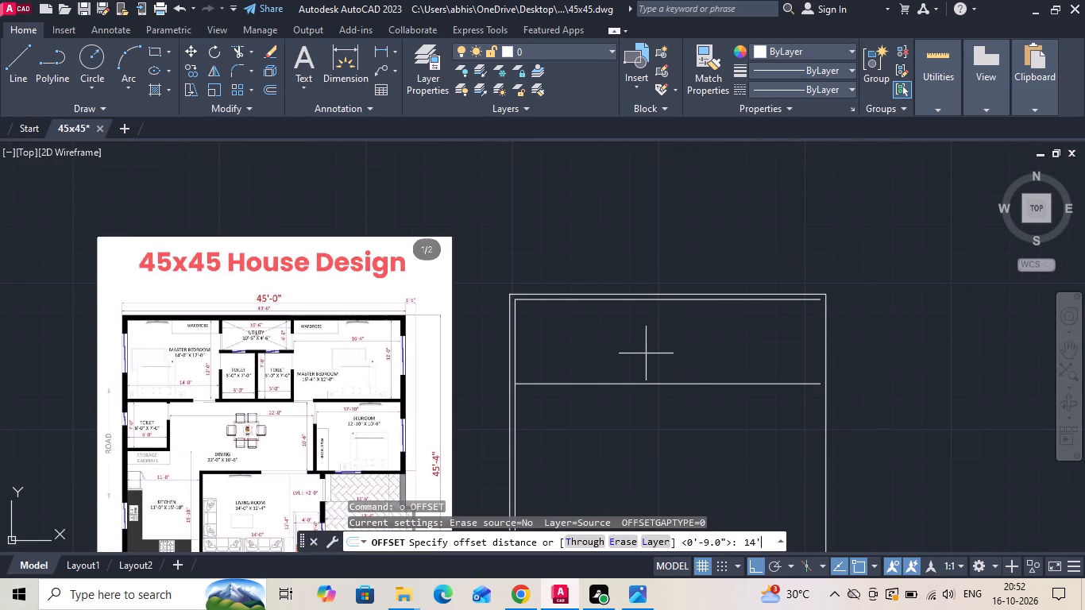
pyautogui.press('Return')
pyautogui.scroll(1, 489, 361)
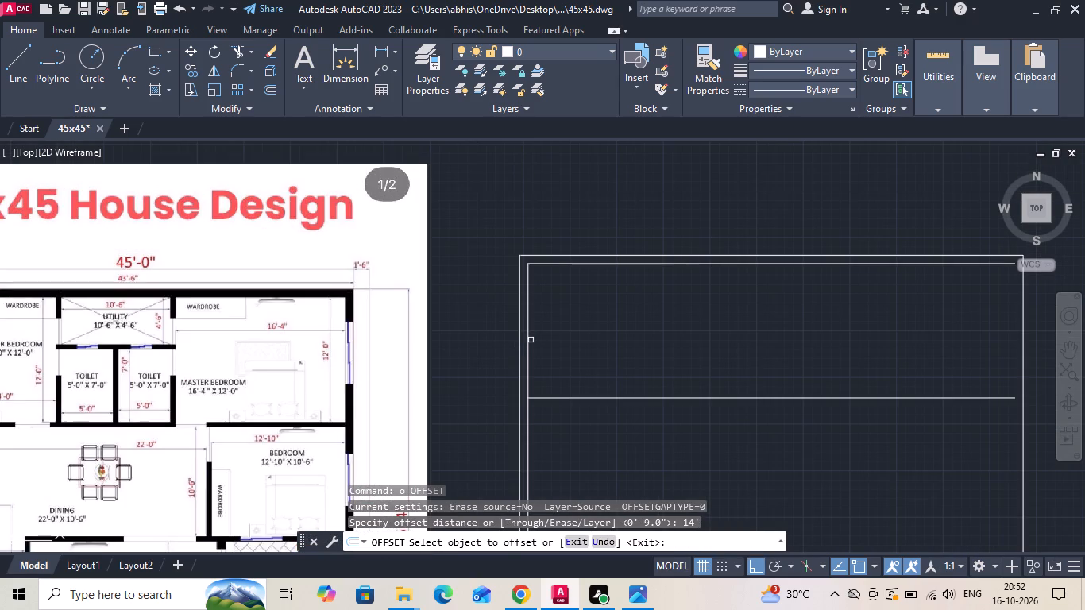
pyautogui.click(531, 340)
pyautogui.click(528, 365)
pyautogui.click(594, 353)
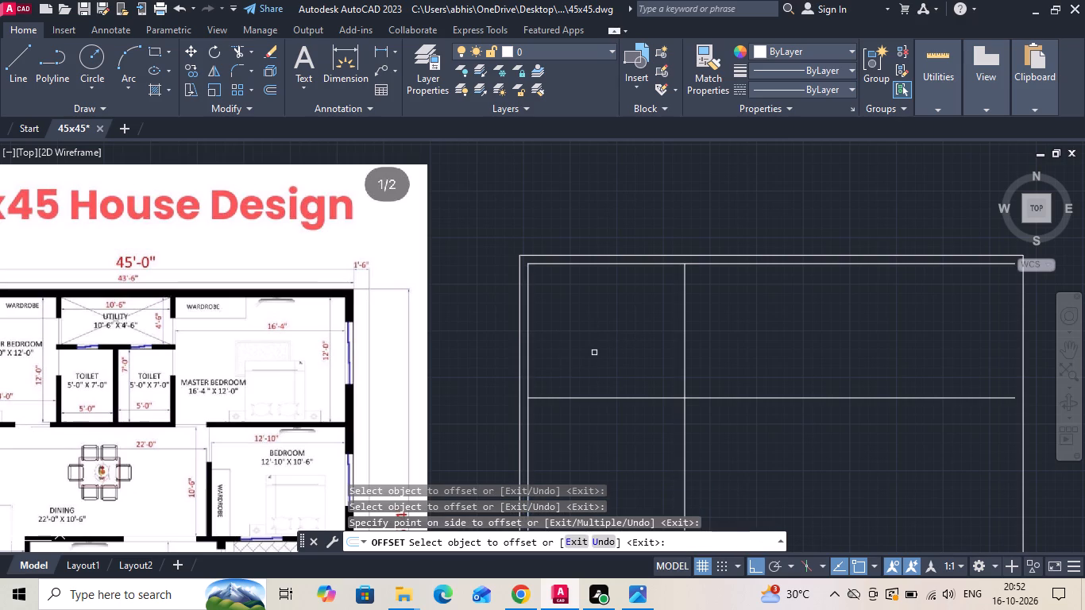
pyautogui.press('Escape')
# Offset the new vertical line 6" to the right to form the first partition's thickness.
pyautogui.write('o')
pyautogui.press('space')
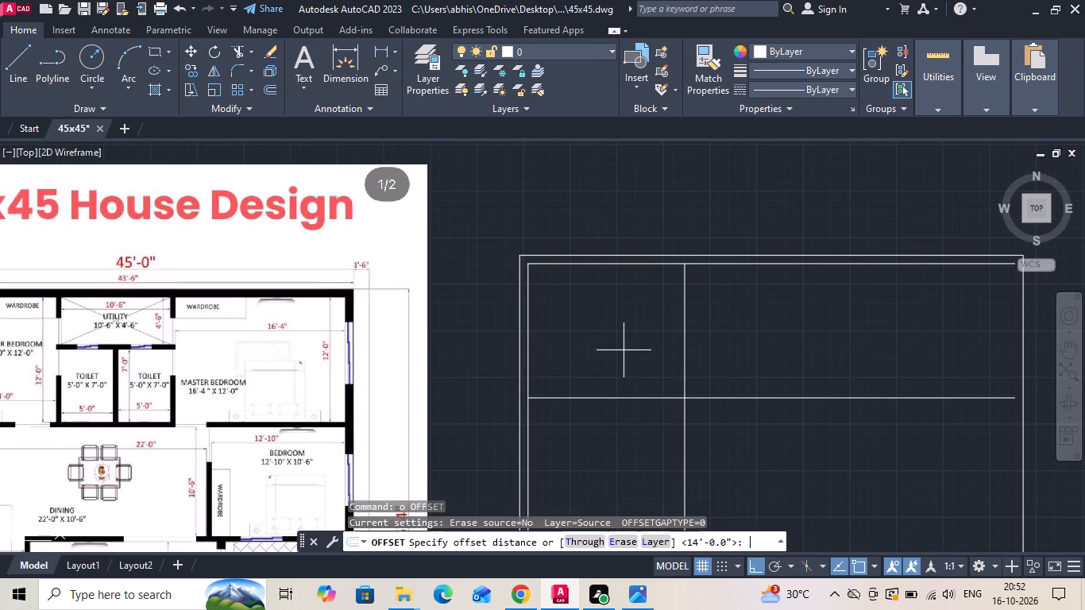
pyautogui.press('6')
pyautogui.press('space')
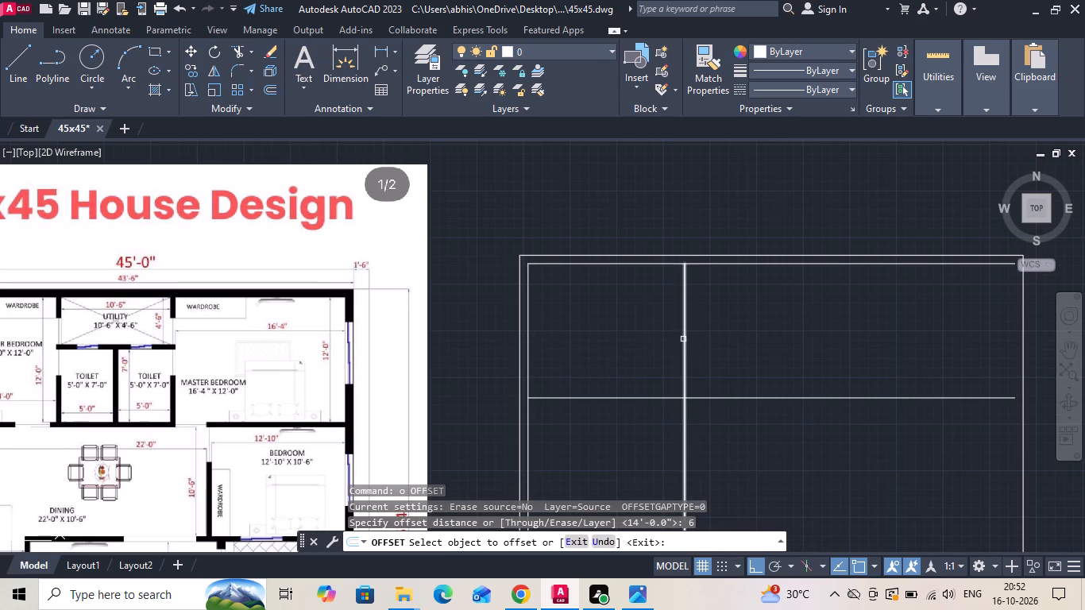
pyautogui.click(683, 339)
pyautogui.click(722, 327)
# Offset the horizontal line below the master bedrooms 6" downward to form that partition's thickness.
pyautogui.click(615, 395)
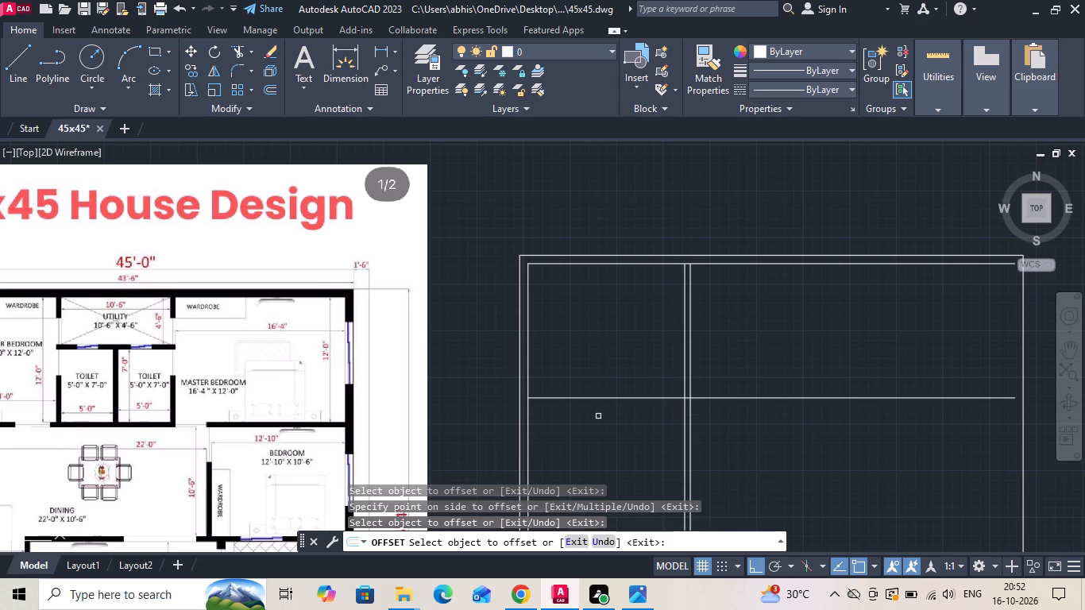
pyautogui.click(598, 416)
pyautogui.click(600, 400)
pyautogui.click(605, 419)
pyautogui.press('Escape')
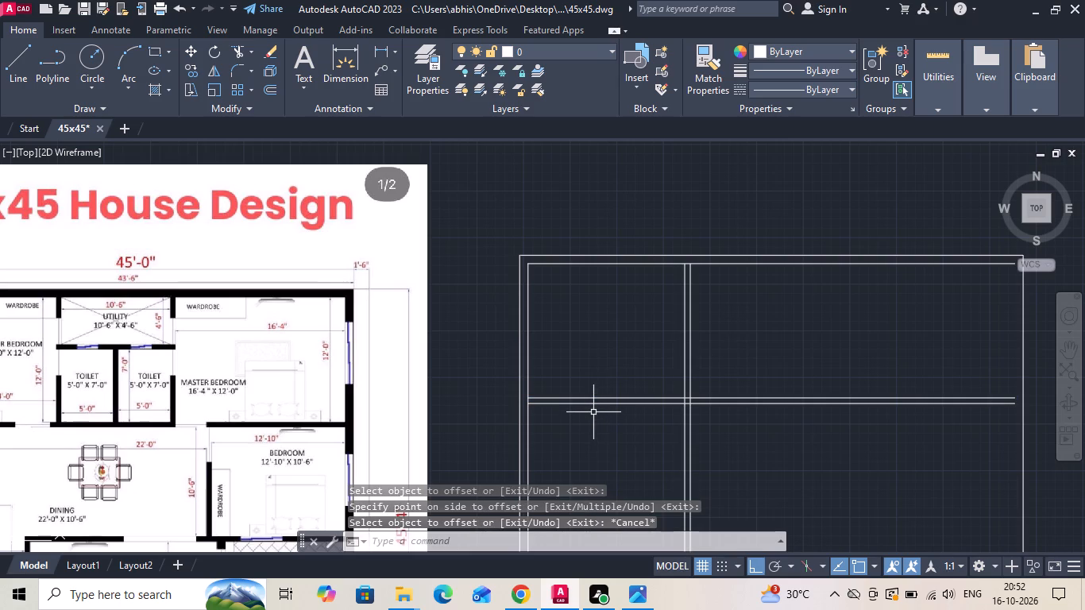
# Offset the first partition's right-hand line 10'6" to the right for the utility and toilets' width.
pyautogui.press('o')
pyautogui.press('space')
pyautogui.press('1')
pyautogui.press('0')
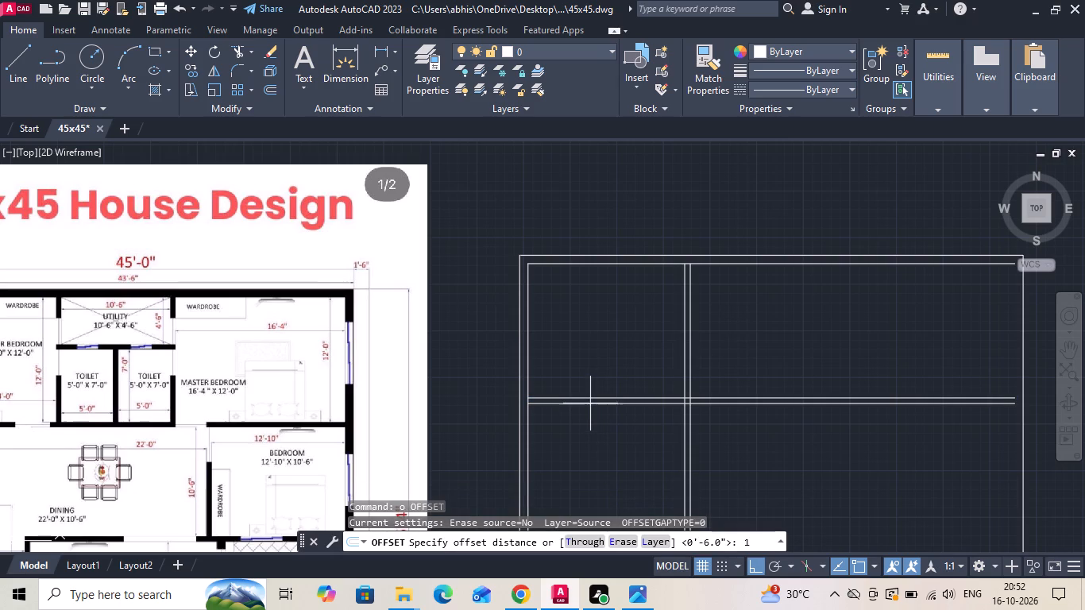
pyautogui.press("'")
pyautogui.press('6')
pyautogui.press('space')
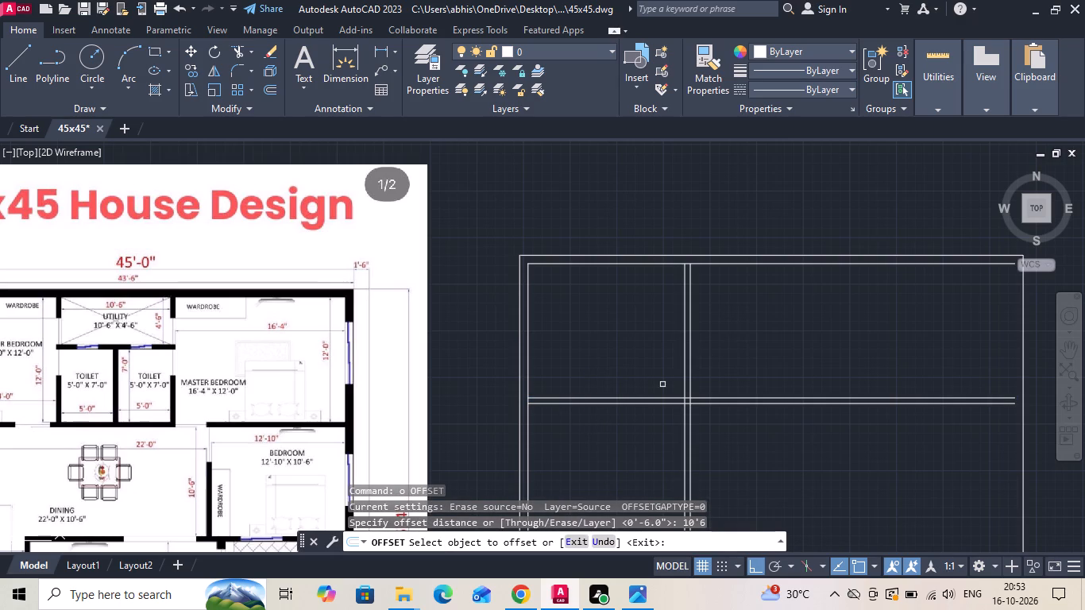
pyautogui.click(689, 371)
pyautogui.click(782, 365)
pyautogui.press('Escape')
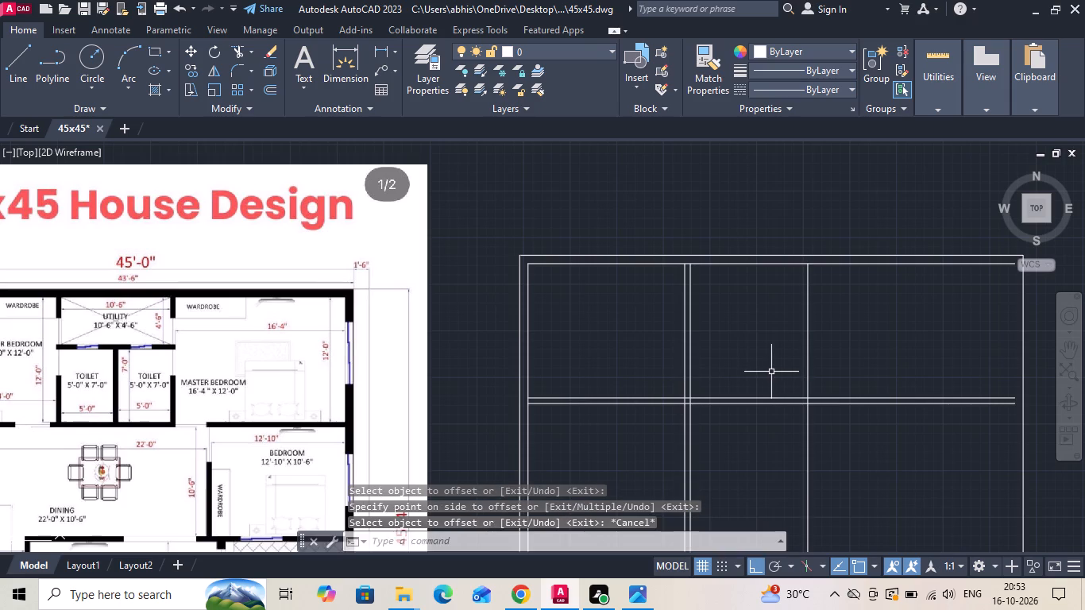
# Offset the line at the utility's right side 6" to the right to form the second partition's thickness.
pyautogui.press('o')
pyautogui.press('space')
pyautogui.write('6')
pyautogui.press('space')
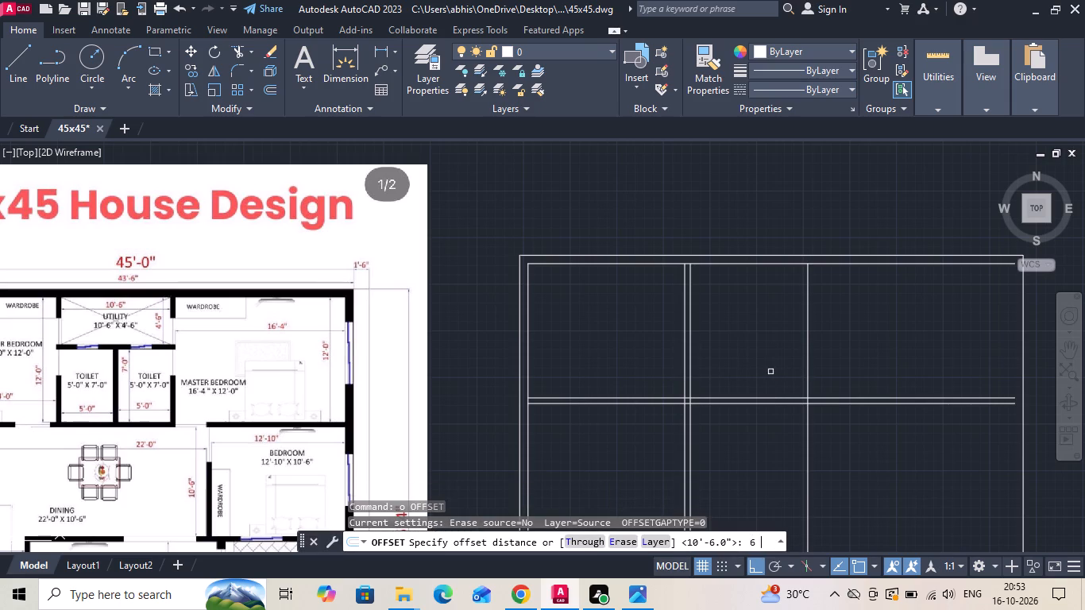
pyautogui.click(806, 356)
pyautogui.click(829, 349)
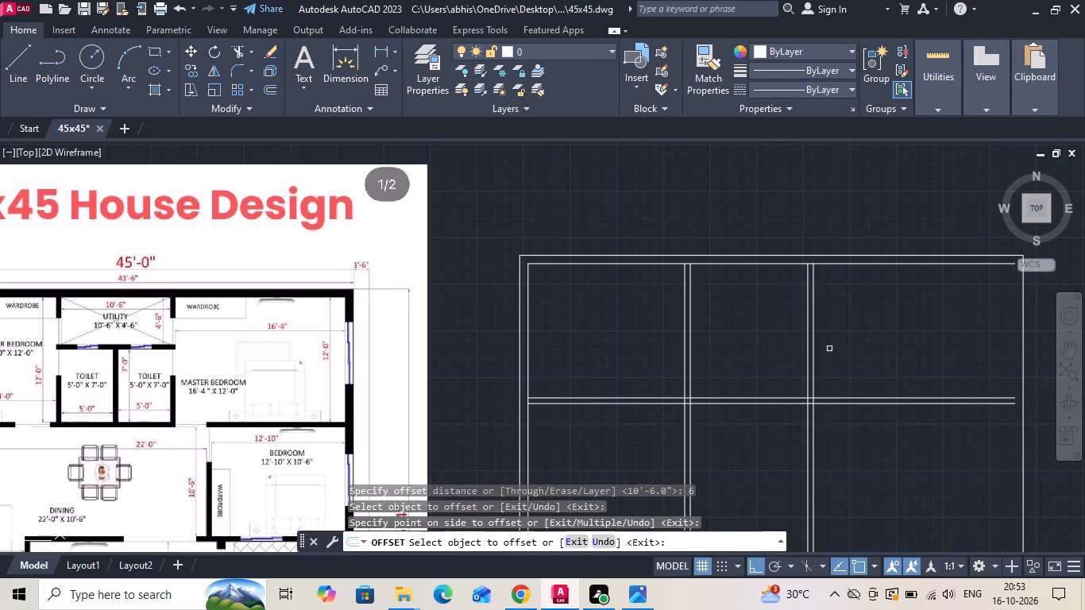
pyautogui.press('Escape')
# Offset the second partition's right-hand line 16'4" to the right for the second master bedroom's width.
pyautogui.press('o')
pyautogui.press('space')
pyautogui.write('16')
pyautogui.press("'")
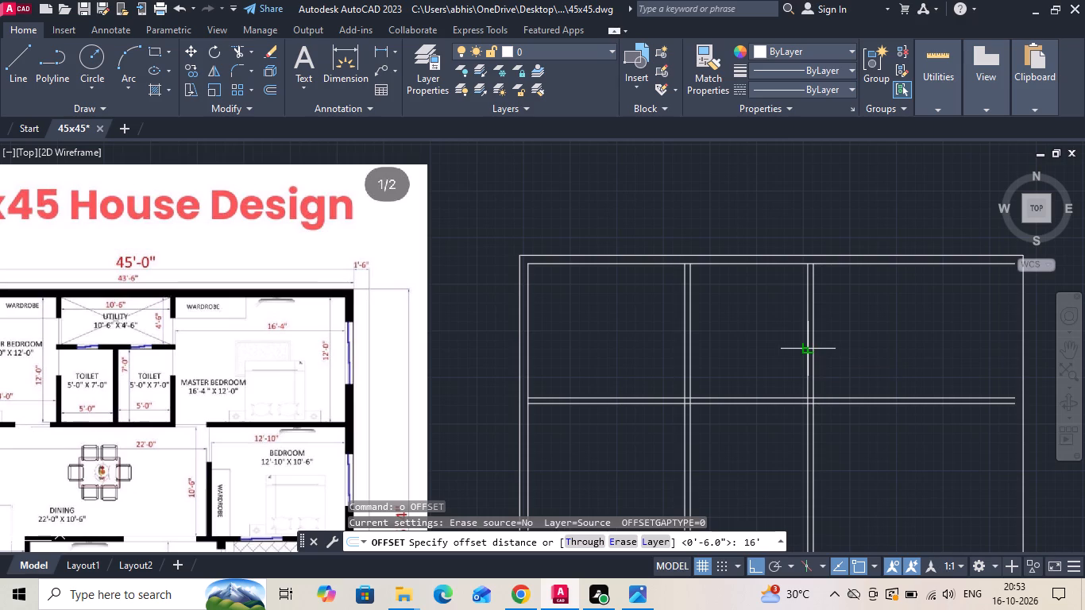
pyautogui.press('4')
pyautogui.press('space')
pyautogui.click(817, 342)
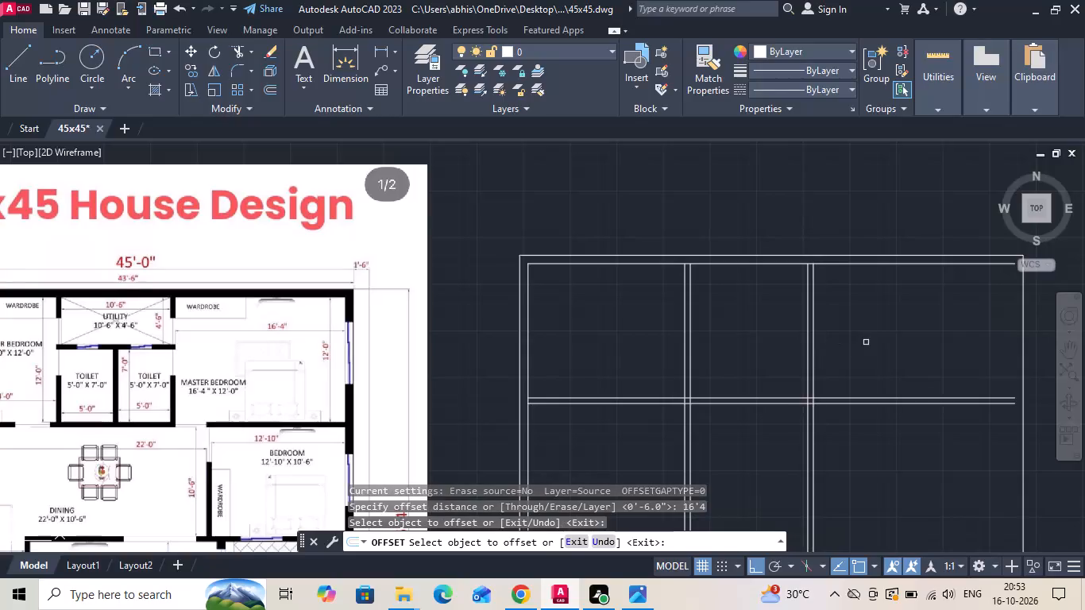
pyautogui.click(815, 362)
pyautogui.click(836, 353)
pyautogui.press('Escape')
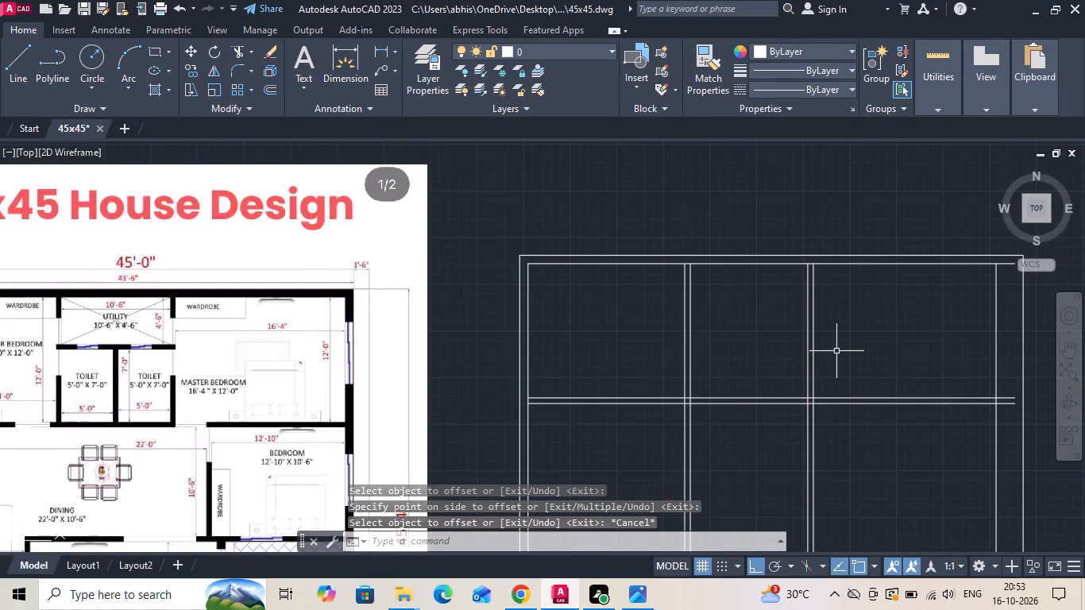
# Offset the line at the second master bedroom's right side 9" outward to form the right wall's thickness.
pyautogui.write('o 9')
pyautogui.press('space')
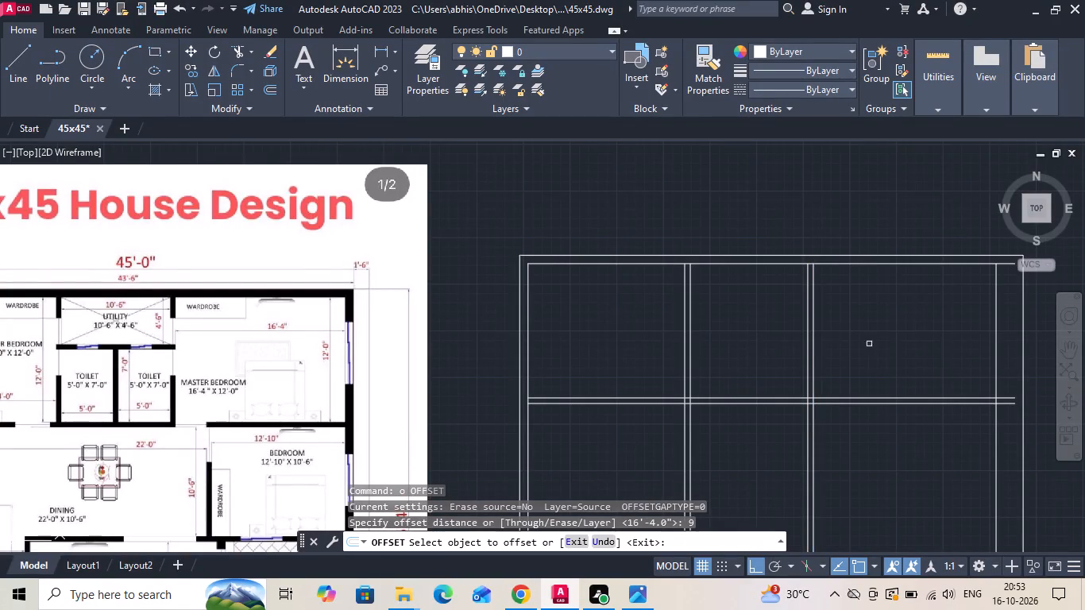
pyautogui.moveTo(968, 319); pyautogui.dragTo(657, 296, button='middle')
pyautogui.scroll(1, 697, 288)
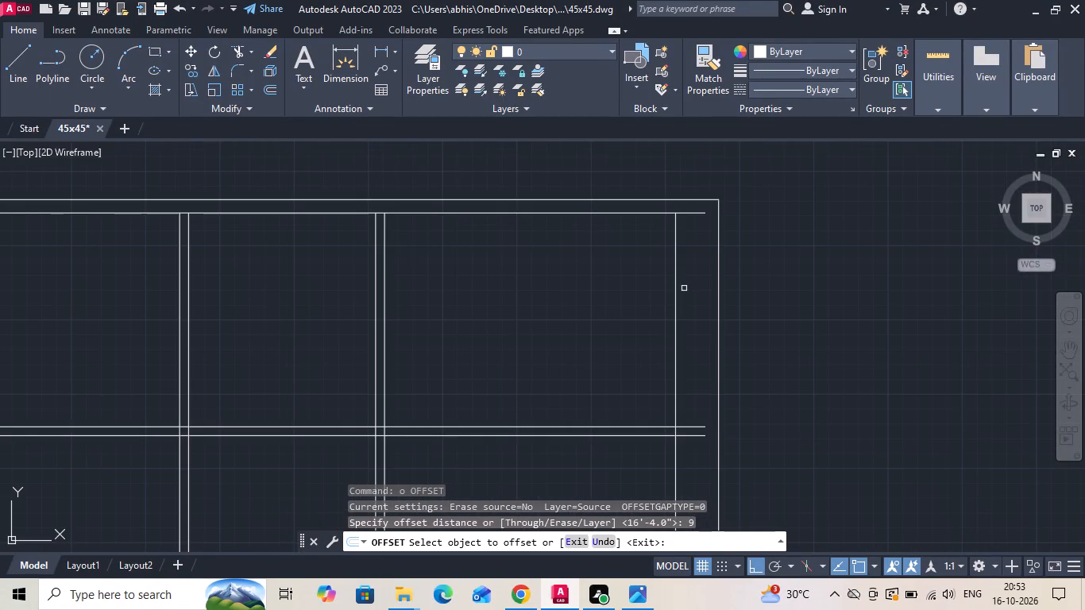
pyautogui.click(674, 278)
pyautogui.click(712, 249)
pyautogui.press('Escape')
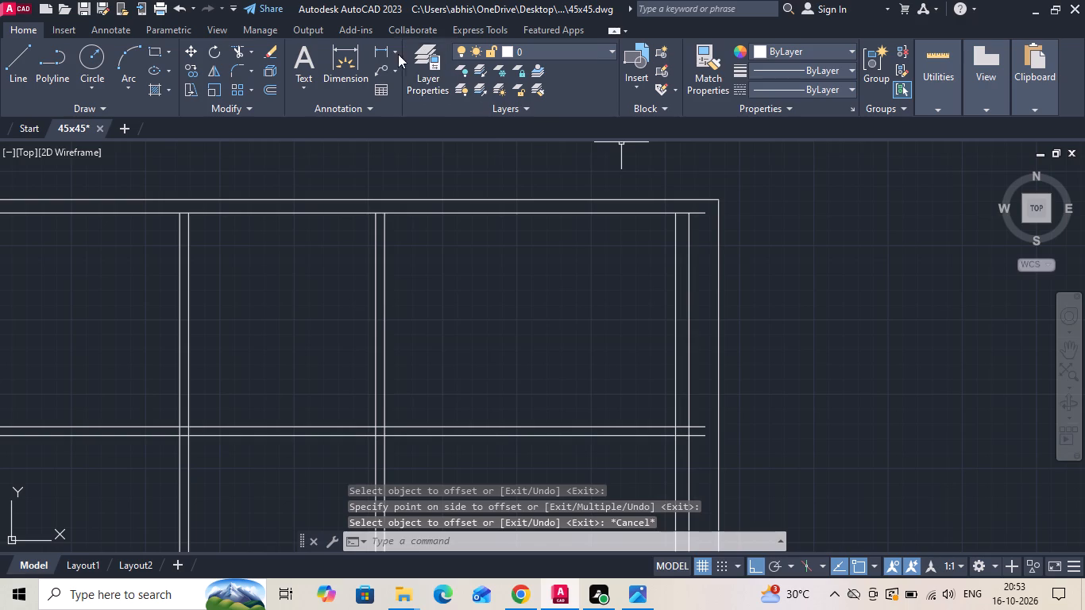
# Measure the gap between the rebuilt right wall's outer line and the outermost boundary line with a linear dimension.
pyautogui.click(383, 53)
pyautogui.click(691, 273)
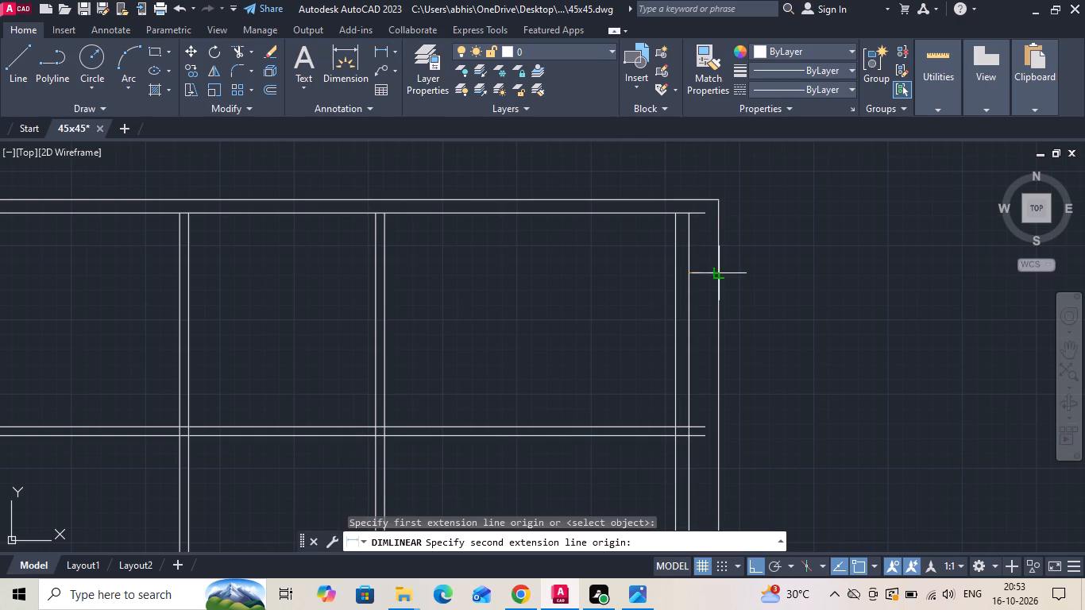
pyautogui.click(716, 277)
pyautogui.scroll(2, 716, 277)
pyautogui.scroll(-1, 716, 346)
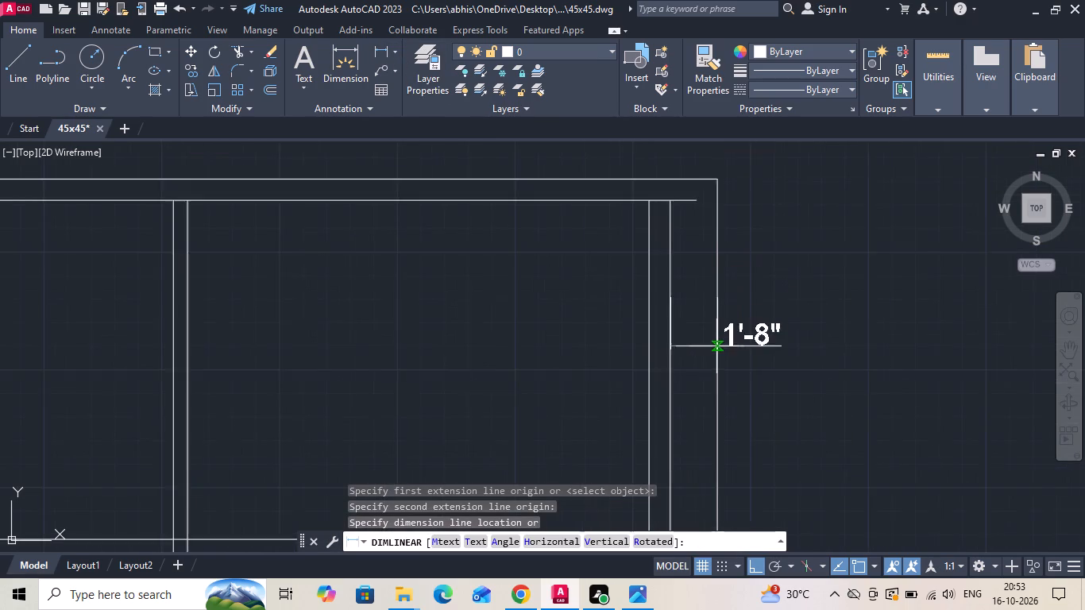
pyautogui.scroll(-3, 716, 346)
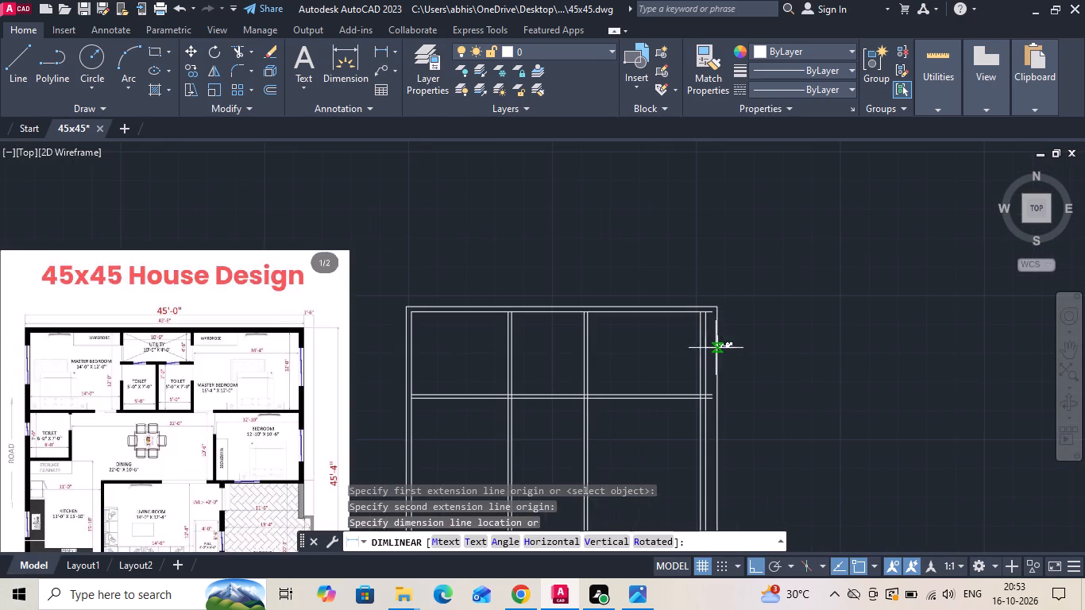
pyautogui.press('Escape')
# Add a linear dimension above the plan from the left wall's outer line to the rebuilt right wall's outer line.
pyautogui.scroll(2, 276, 336)
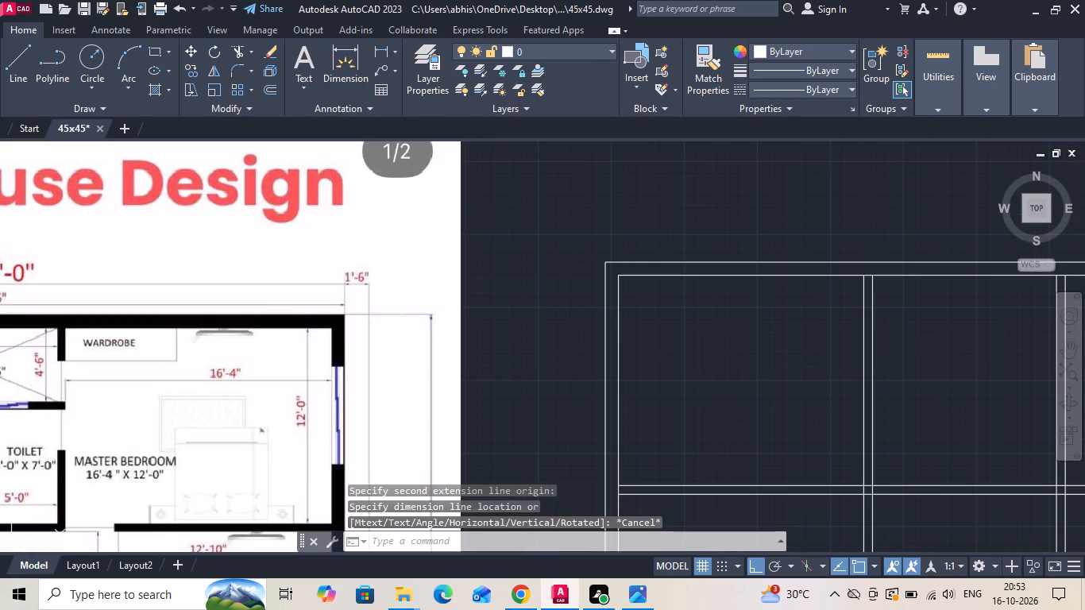
pyautogui.scroll(-1, 597, 342)
pyautogui.click(384, 53)
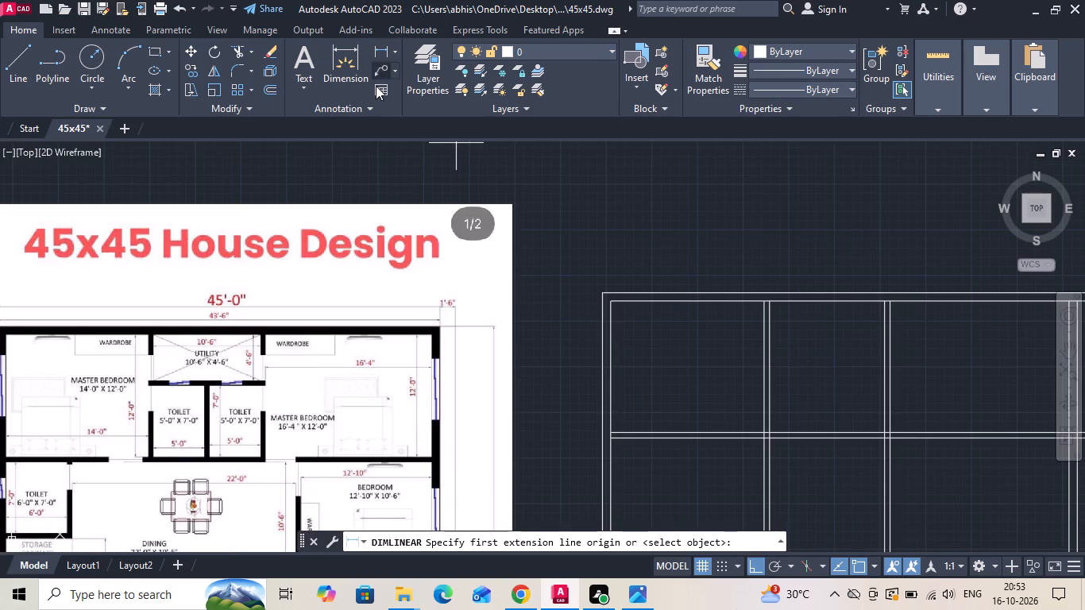
pyautogui.scroll(-2, 311, 249)
pyautogui.scroll(4, 588, 277)
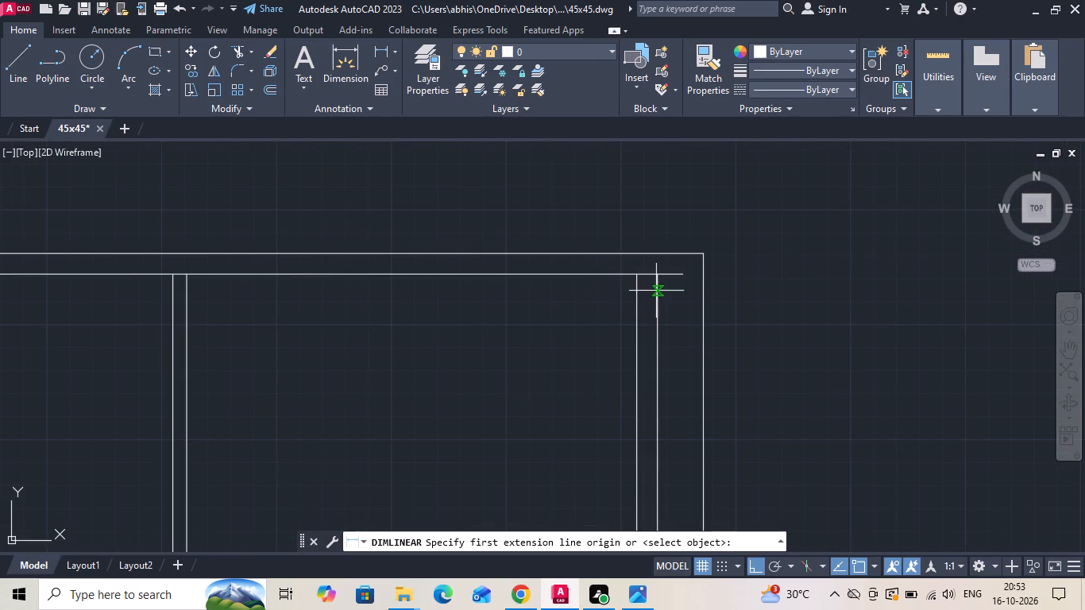
pyautogui.click(654, 279)
pyautogui.scroll(-2, 693, 291)
pyautogui.scroll(2, 210, 298)
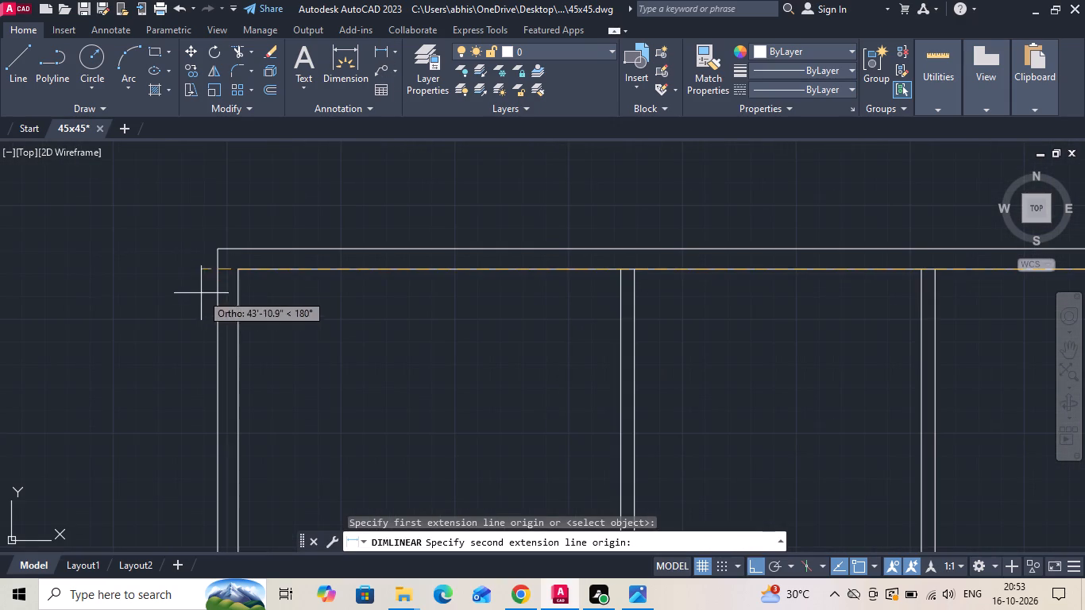
pyautogui.click(215, 254)
pyautogui.click(334, 230)
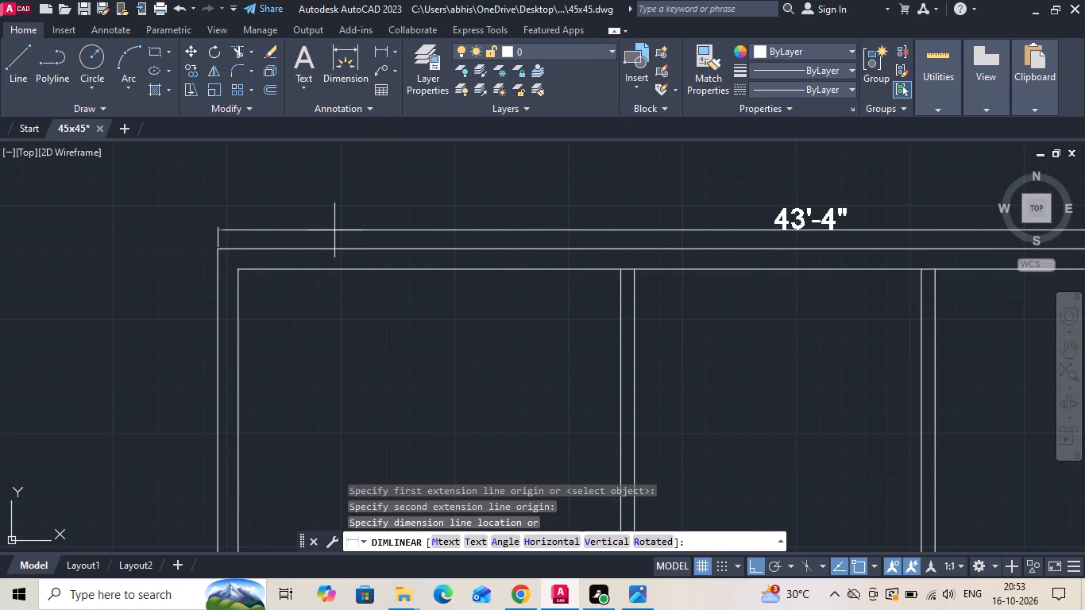
pyautogui.scroll(-2, 796, 268)
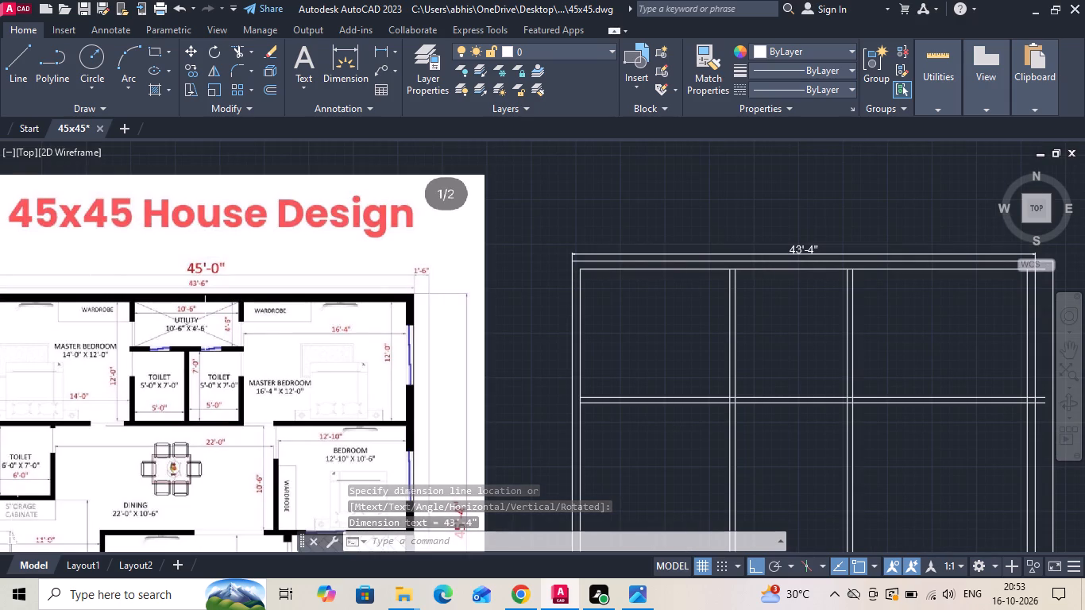
# Add a linear dimension for the first master bedroom's clear width, between the left wall and the first partition.
pyautogui.click(375, 52)
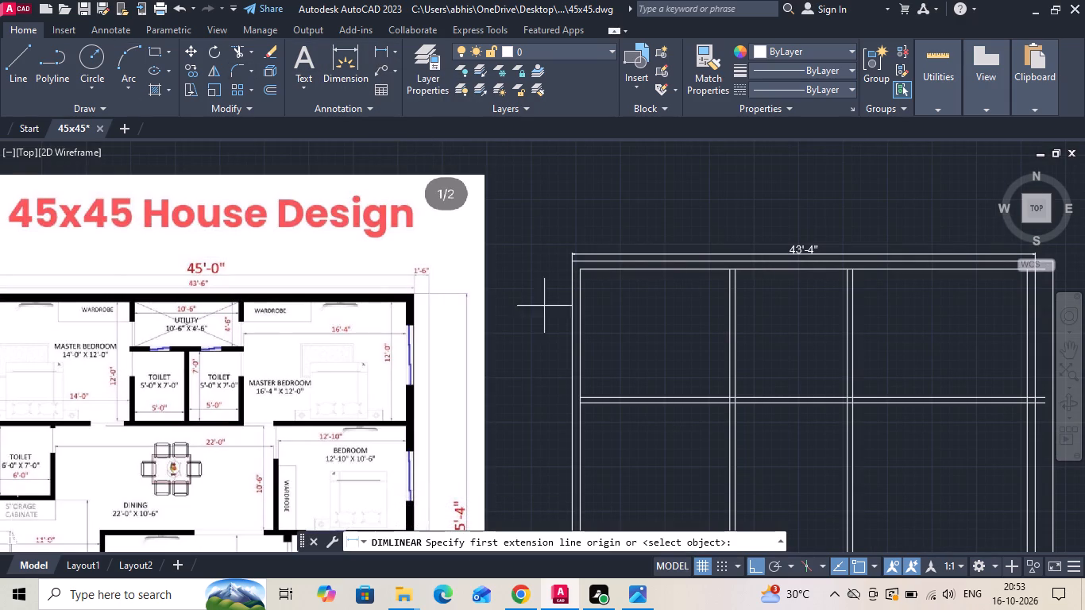
pyautogui.click(727, 344)
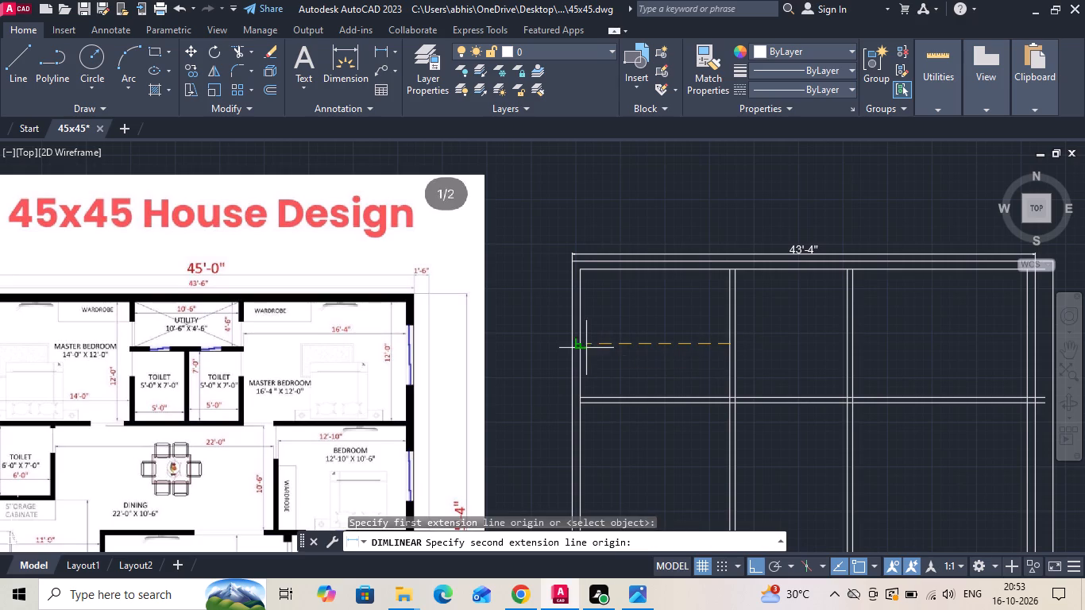
pyautogui.click(585, 344)
pyautogui.scroll(1, 636, 337)
pyautogui.click(636, 337)
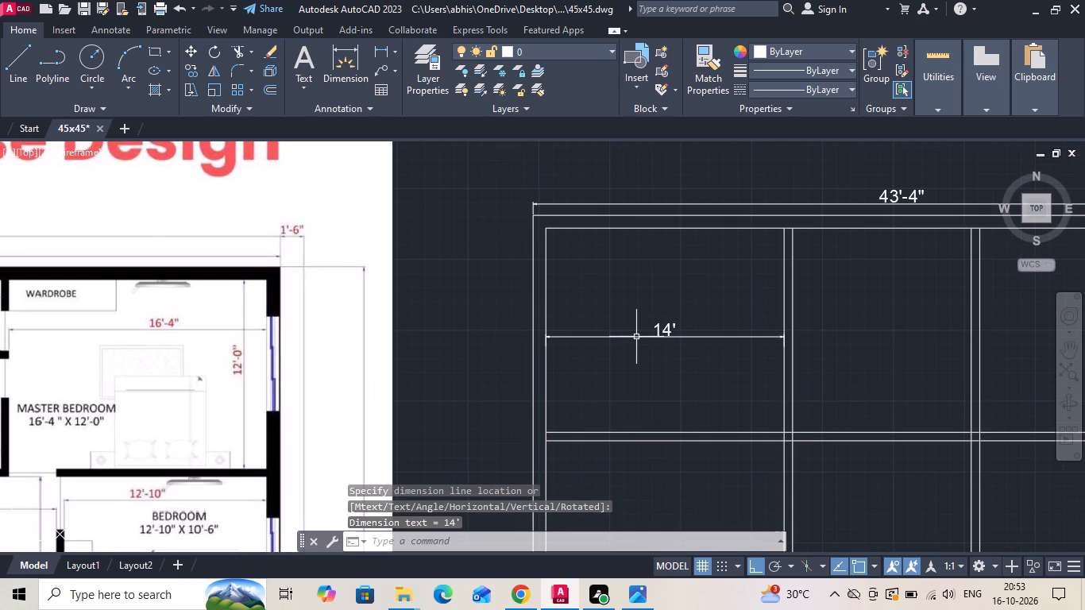
pyautogui.scroll(-1, 636, 341)
# Add a linear dimension for the utility's clear width between the first and second partitions.
pyautogui.press('space')
pyautogui.scroll(2, 820, 357)
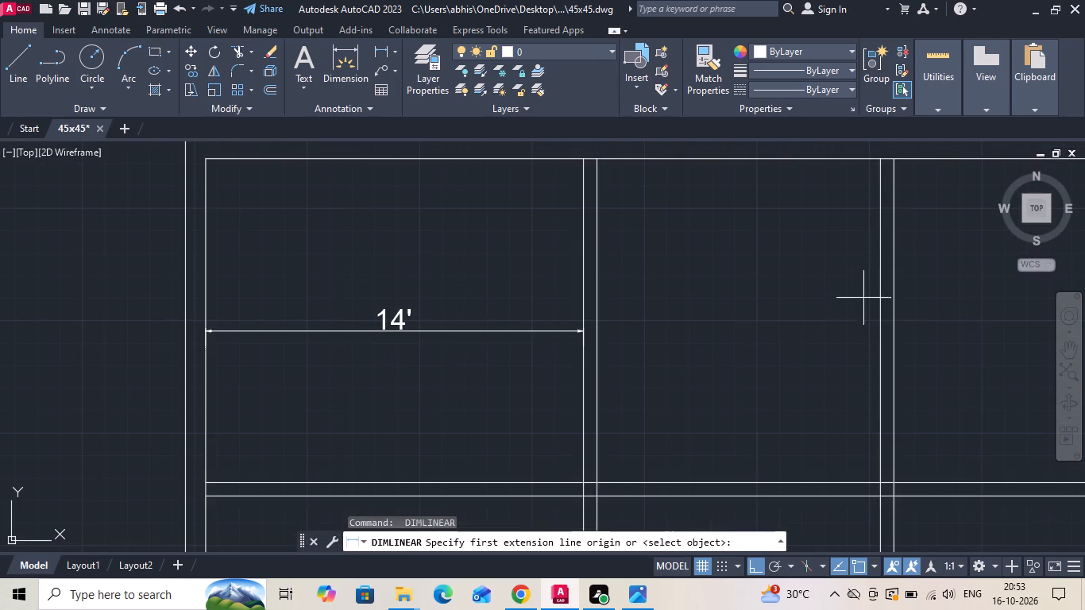
pyautogui.click(875, 290)
pyautogui.click(595, 290)
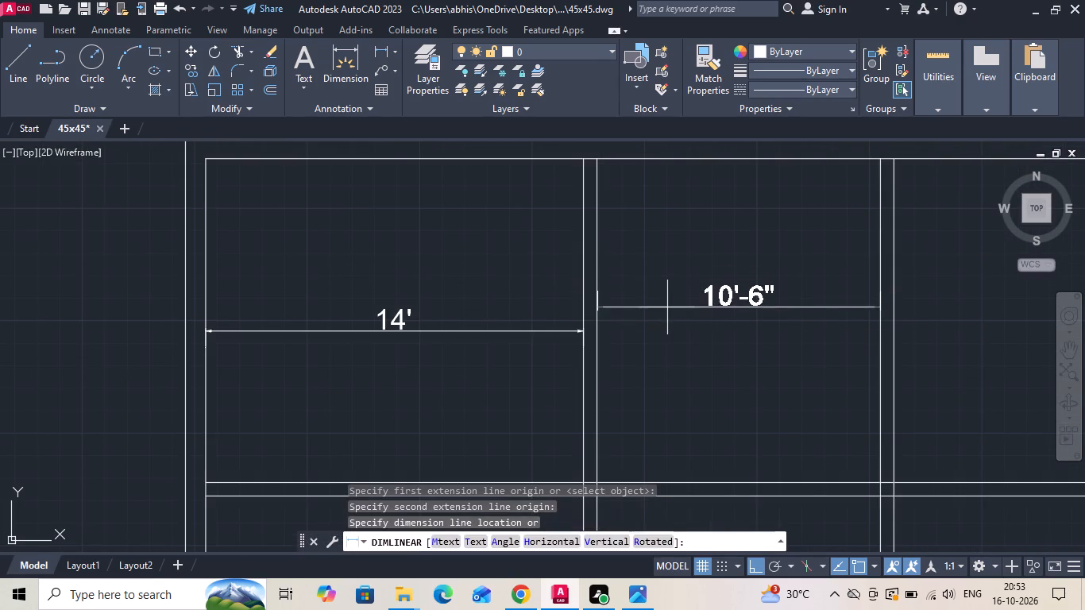
pyautogui.click(669, 307)
pyautogui.scroll(-2, 518, 342)
# Add a linear dimension for the second master bedroom's clear width, from the second partition to the right wall's inner line.
pyautogui.press('space')
pyautogui.scroll(1, 710, 328)
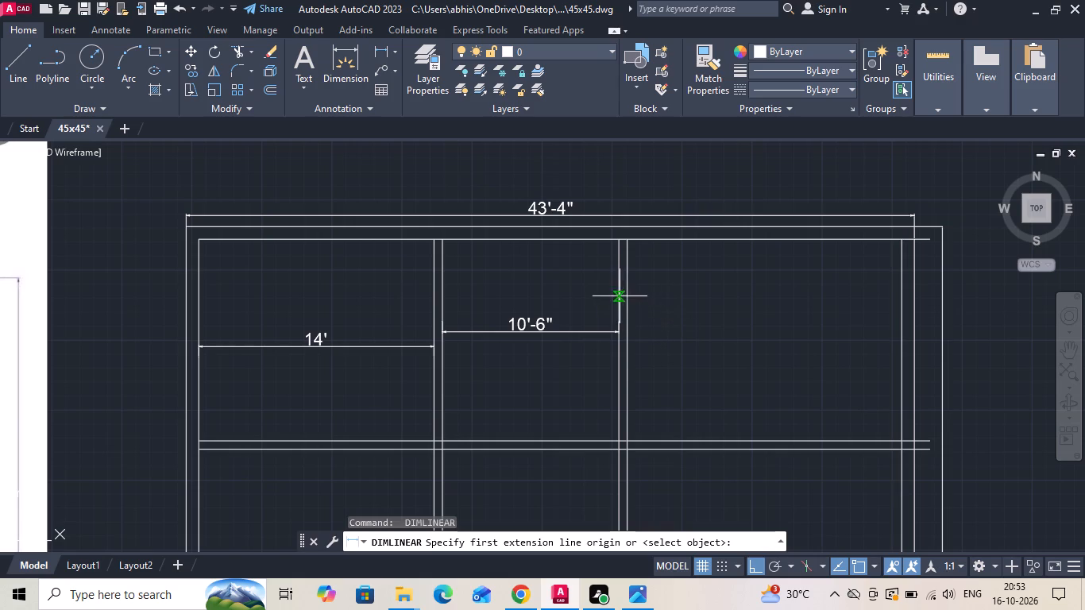
pyautogui.click(629, 309)
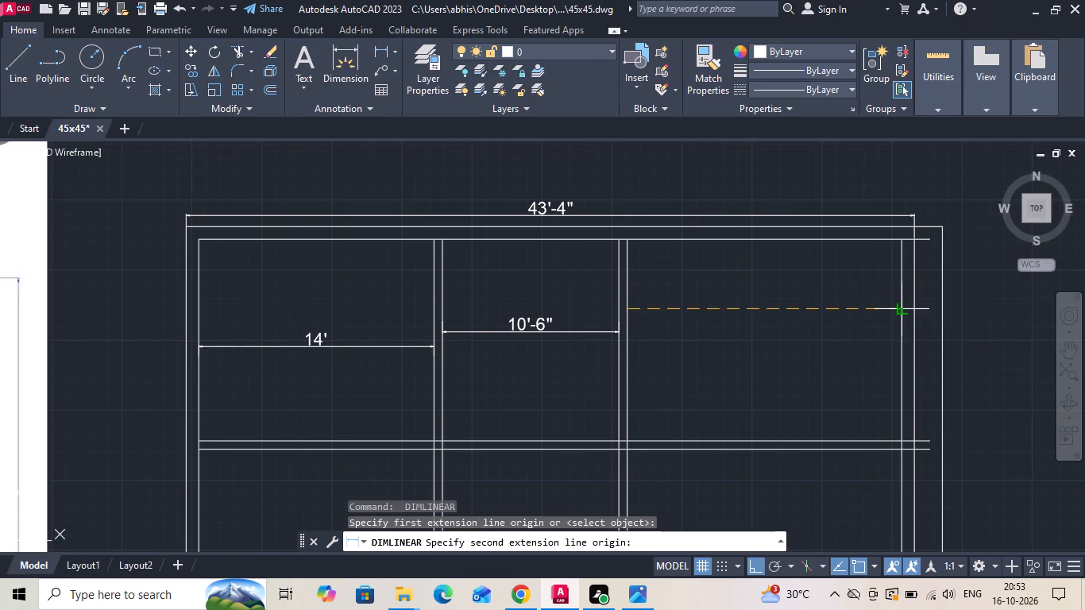
pyautogui.click(903, 312)
pyautogui.click(894, 325)
pyautogui.scroll(-1, 736, 391)
pyautogui.scroll(2, 65, 384)
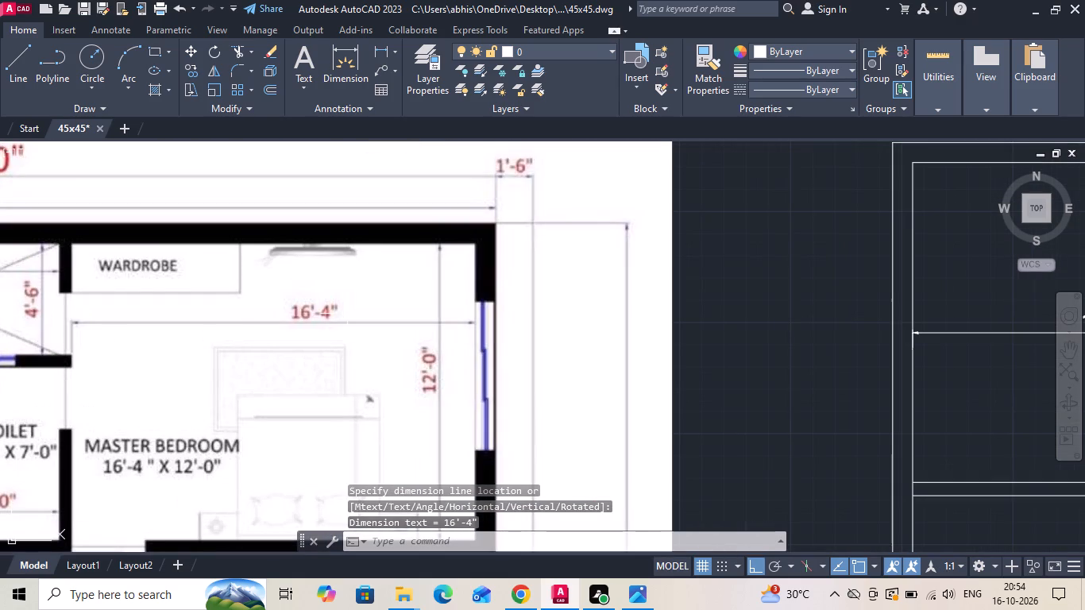
pyautogui.scroll(-2, 492, 230)
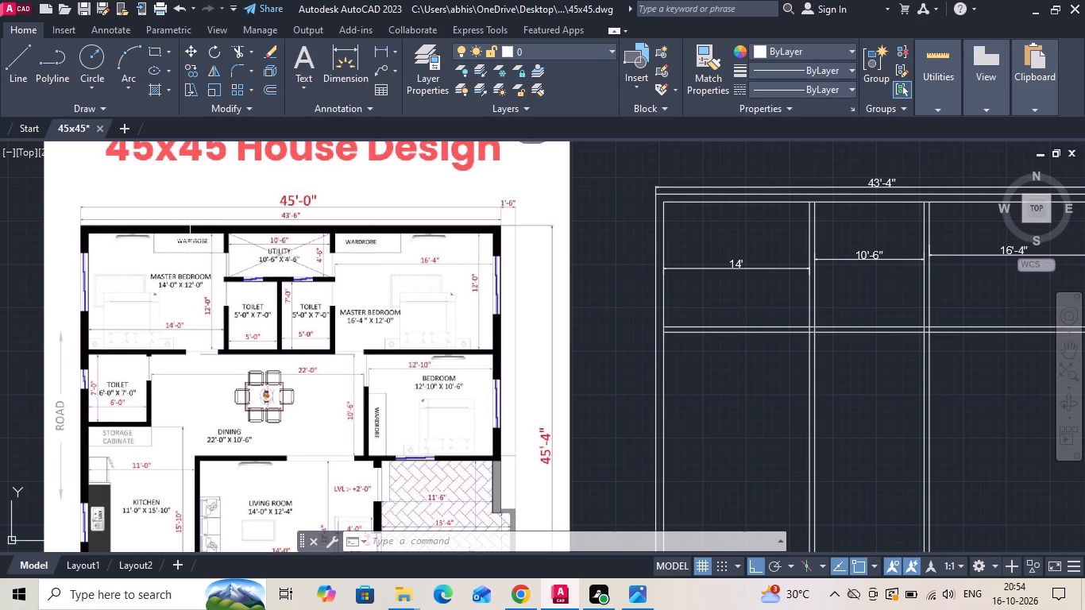
pyautogui.press('Escape')
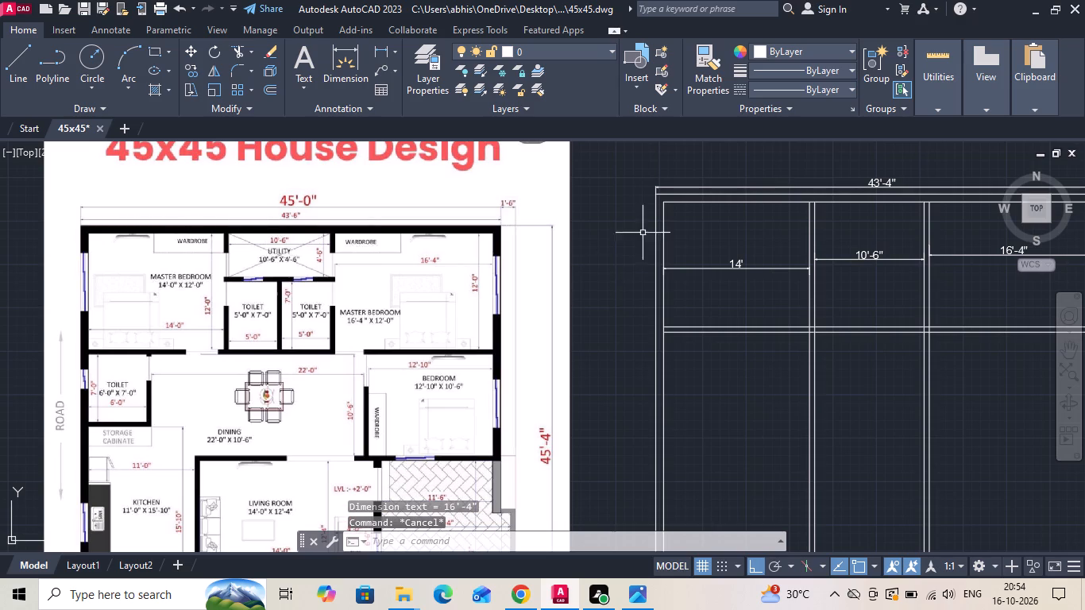
# Measure the thickness of the horizontal partition below the first master bedroom with a linear dimension, without placing it.
pyautogui.click(378, 50)
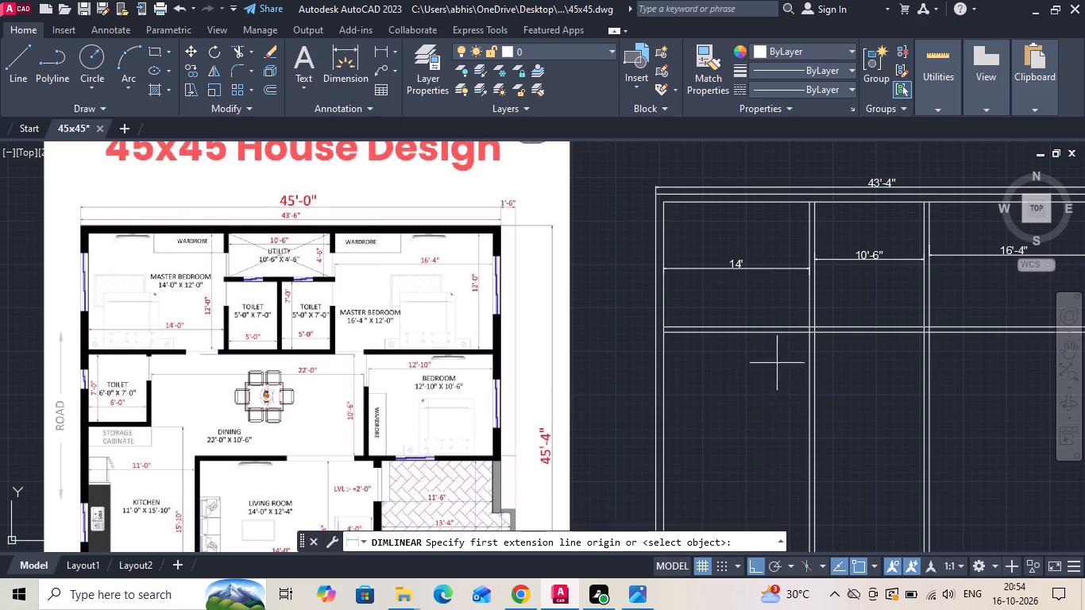
pyautogui.scroll(2, 778, 325)
pyautogui.click(745, 330)
pyautogui.click(751, 338)
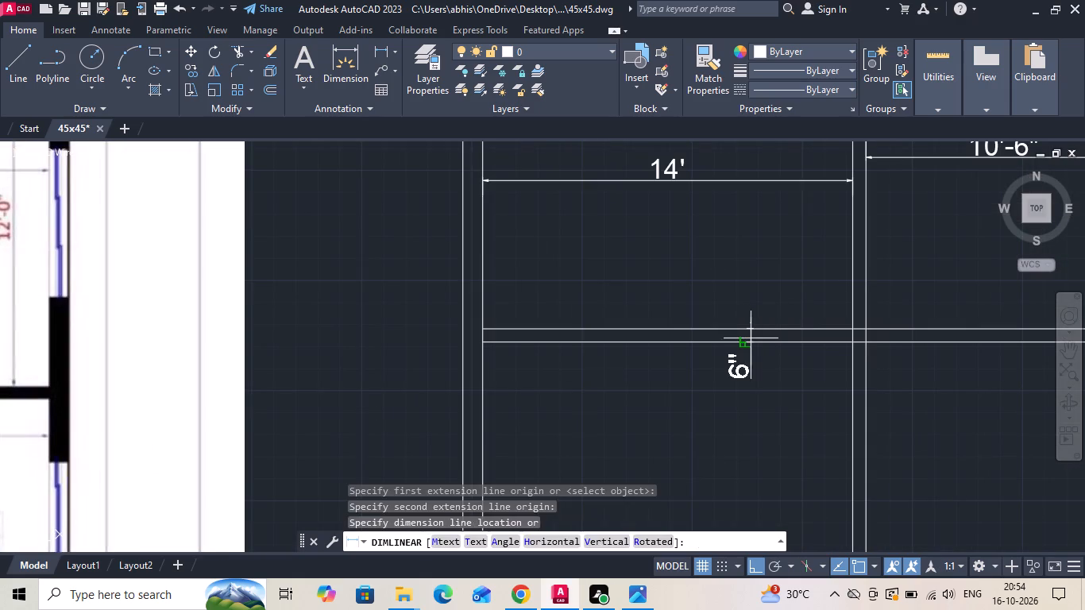
pyautogui.press('Escape')
# Offset the lower line of the partition below the master bedrooms 7' downward for the left toilet's depth.
pyautogui.scroll(-4, 751, 338)
pyautogui.scroll(2, 550, 362)
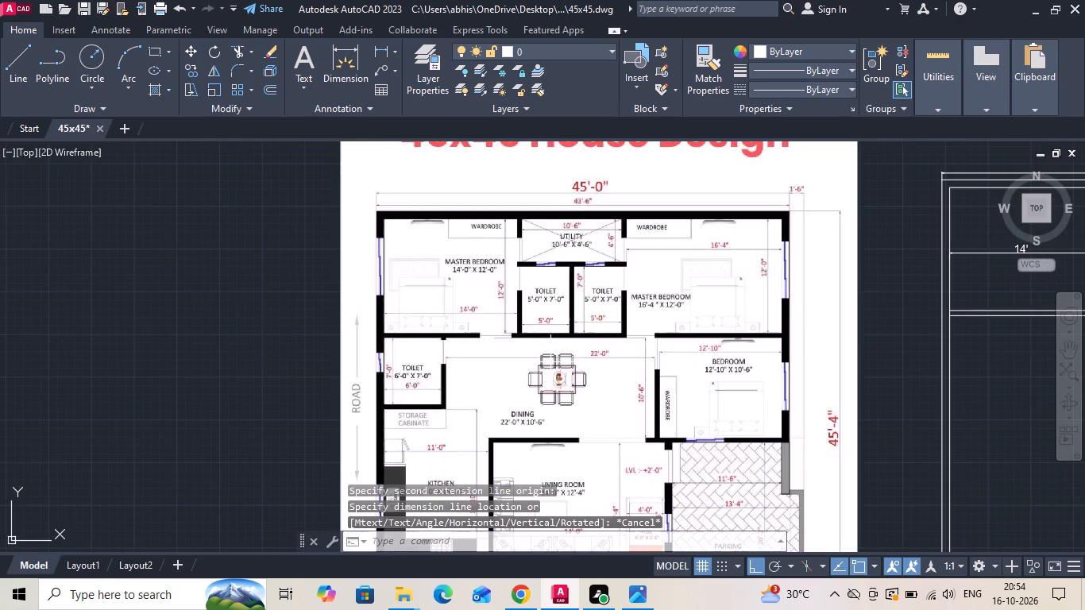
pyautogui.write("o 7'")
pyautogui.press('Return')
pyautogui.moveTo(896, 355); pyautogui.dragTo(543, 271, button='middle')
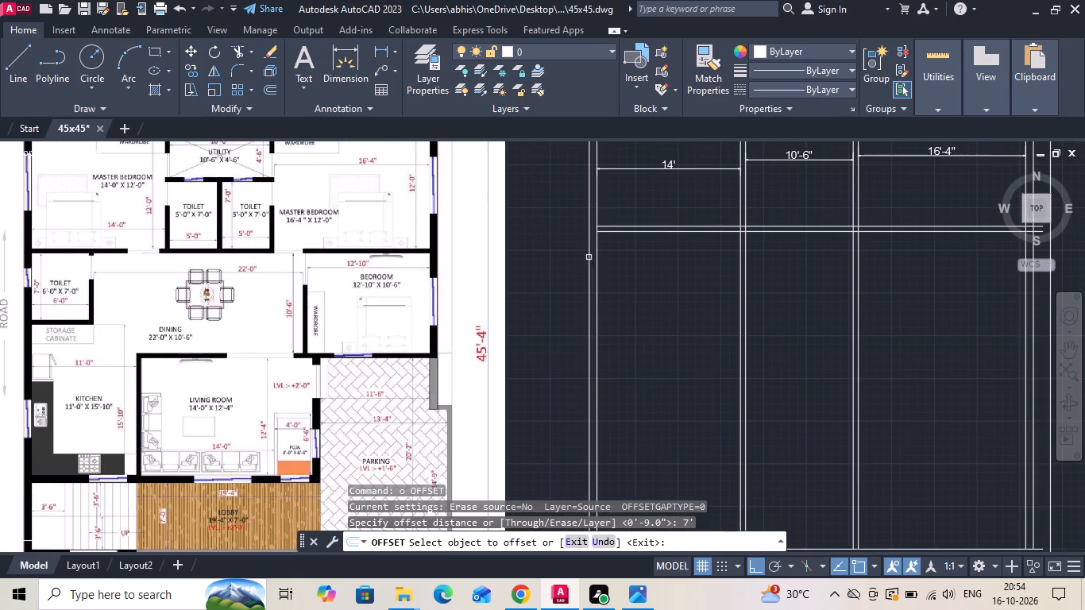
pyautogui.click(626, 230)
pyautogui.click(624, 313)
pyautogui.press('Escape')
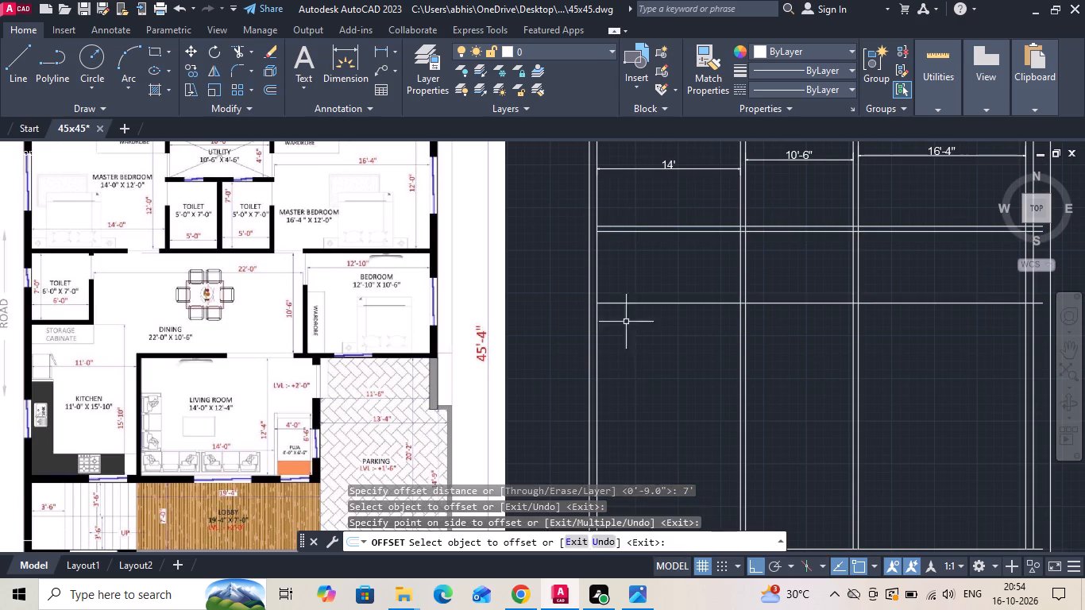
# Offset the line at the left toilet's lower side 6" downward to form the partition's thickness.
pyautogui.press('o')
pyautogui.press('space')
pyautogui.press('6')
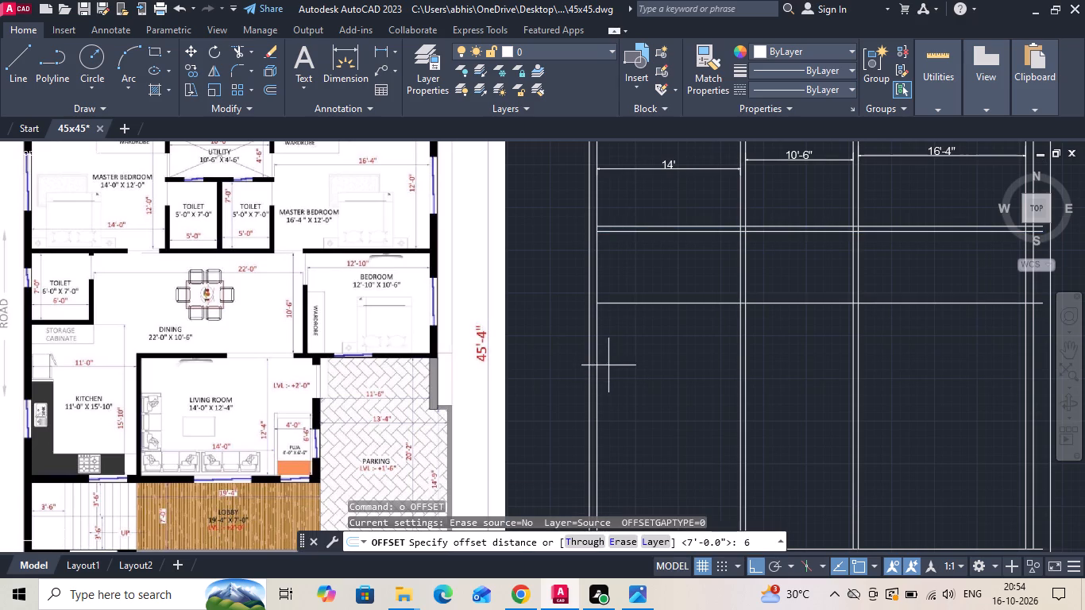
pyautogui.press('space')
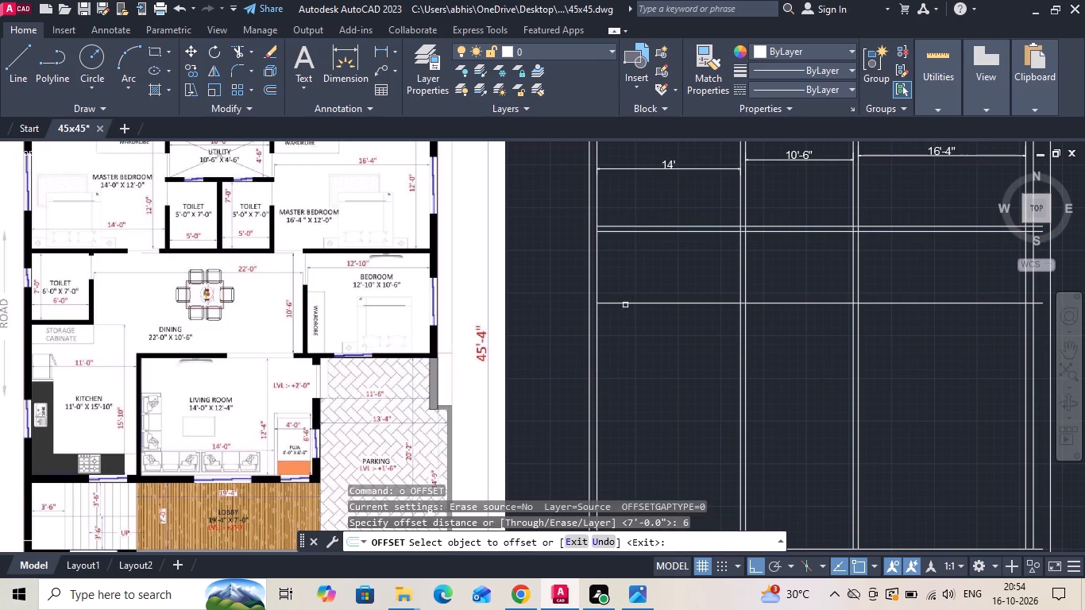
pyautogui.click(626, 302)
pyautogui.click(616, 340)
pyautogui.press('Escape')
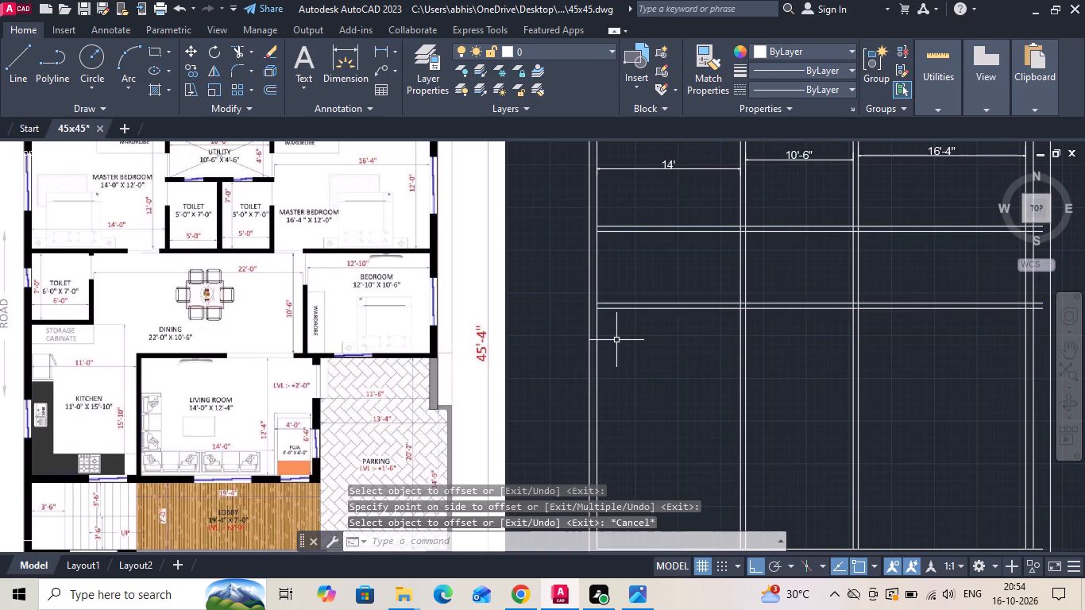
# Offset the lower line of the partition below the left toilet 15'10" downward for the kitchen's depth.
pyautogui.write('o')
pyautogui.press('space')
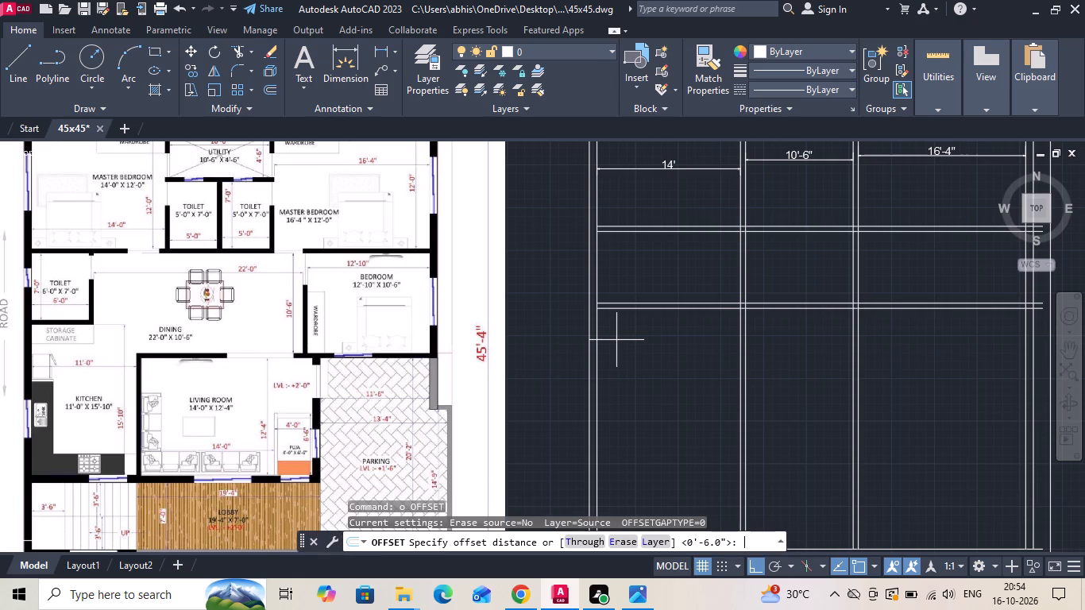
pyautogui.press('1')
pyautogui.press('5')
pyautogui.press("'")
pyautogui.press('1')
pyautogui.write('0')
pyautogui.press('space')
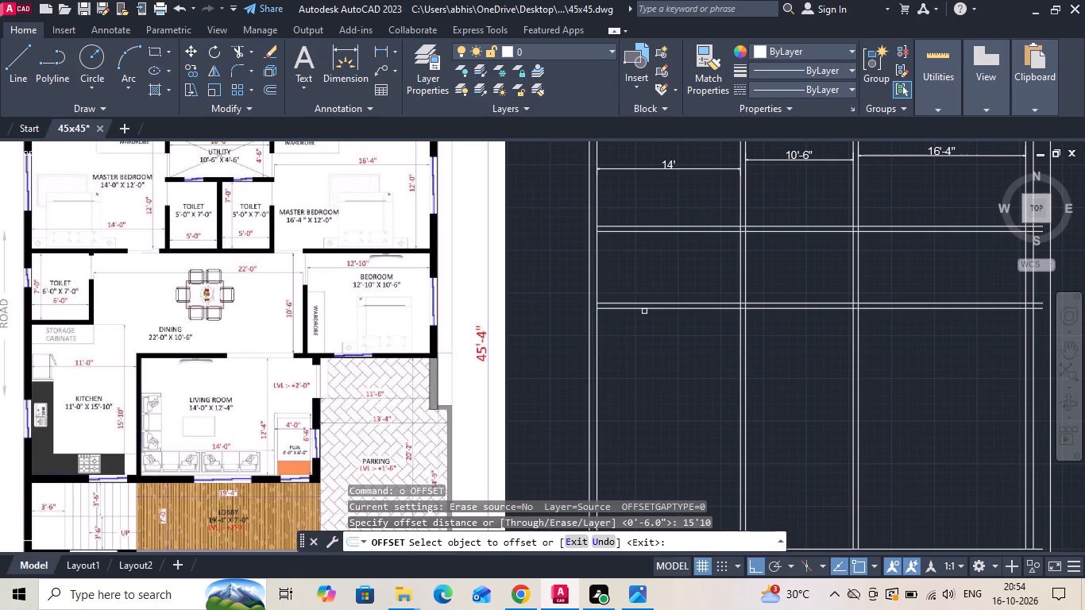
pyautogui.click(647, 308)
pyautogui.click(631, 373)
pyautogui.press('Escape')
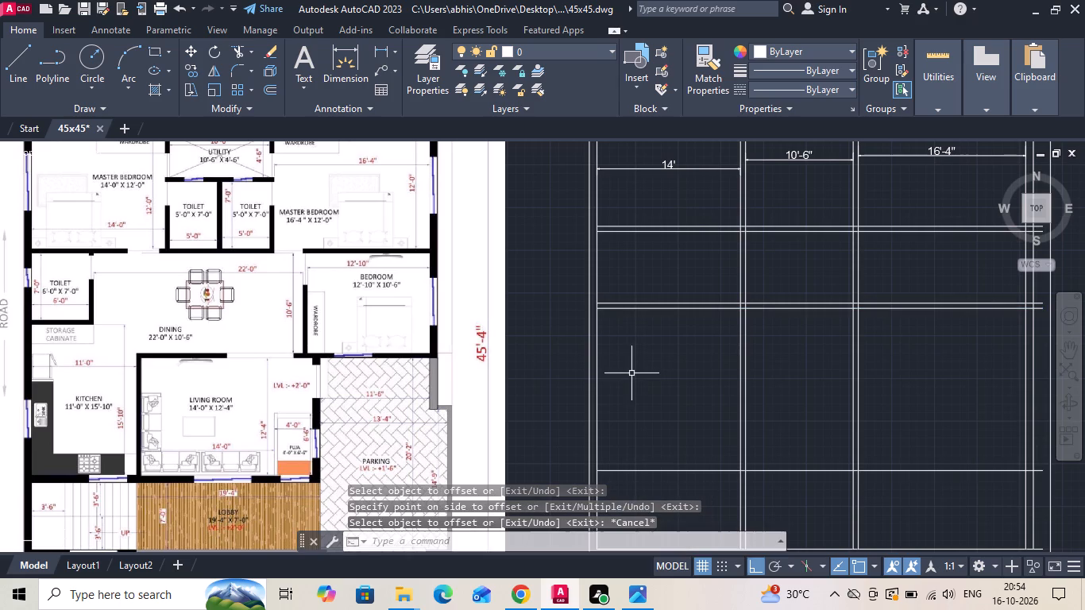
# Offset the line at the kitchen's lower side 9" downward to form the wall's thickness.
pyautogui.write('o 9')
pyautogui.press('space')
pyautogui.moveTo(631, 373); pyautogui.dragTo(633, 300, button='middle')
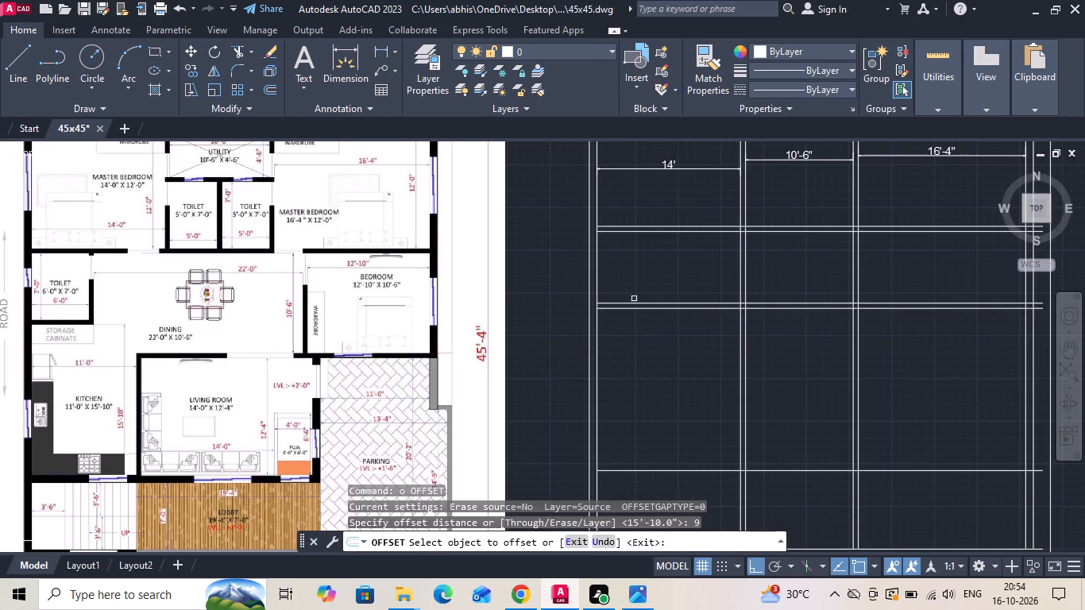
pyautogui.moveTo(639, 369); pyautogui.dragTo(608, 246, button='middle')
pyautogui.click(616, 348)
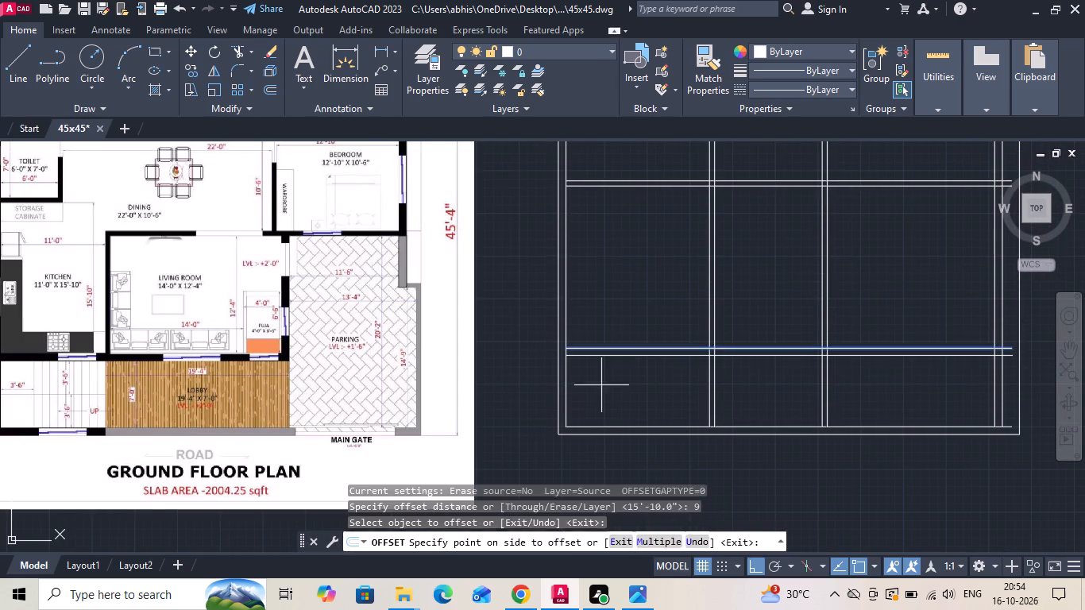
pyautogui.click(601, 385)
pyautogui.press('Escape')
# Offset the bottom wall's inner line 3'6" upward into the staircase area.
pyautogui.write('o')
pyautogui.press('space')
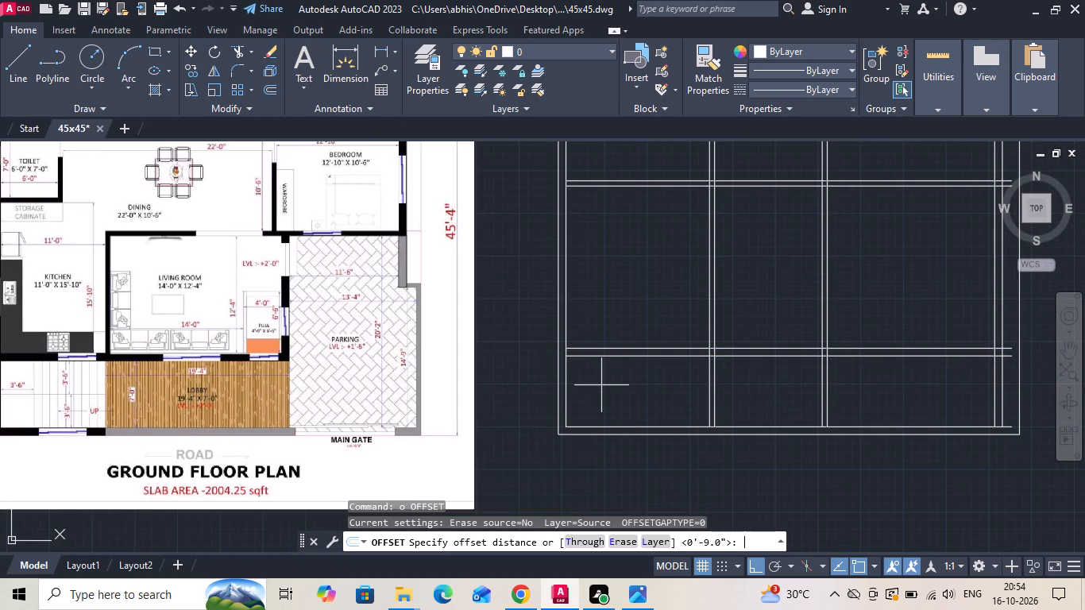
pyautogui.press('3')
pyautogui.press("'")
pyautogui.write('6')
pyautogui.press('space')
pyautogui.scroll(1, 641, 427)
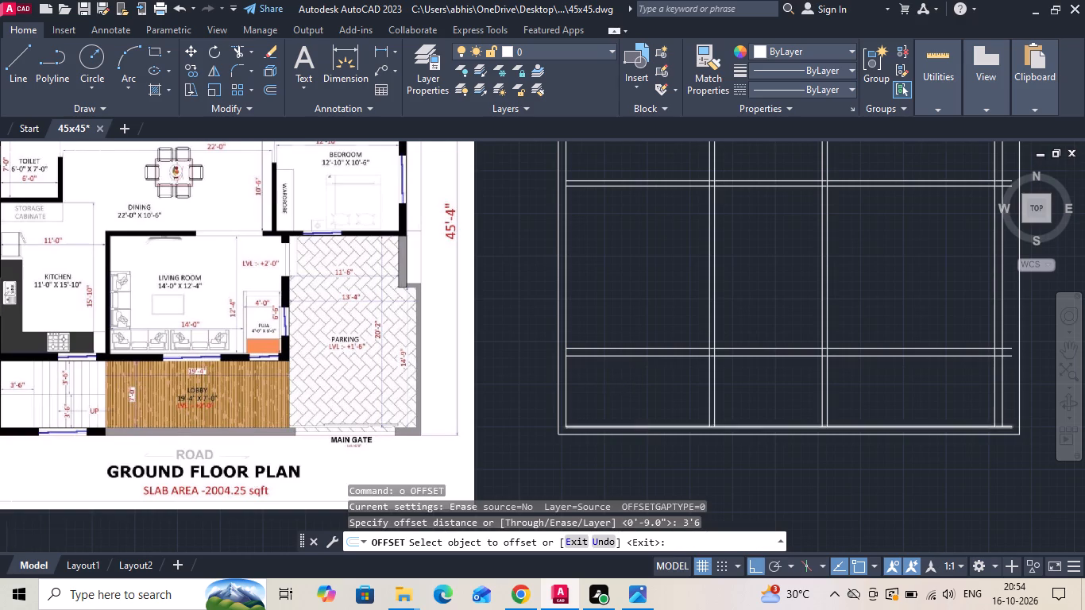
pyautogui.click(641, 427)
pyautogui.click(654, 389)
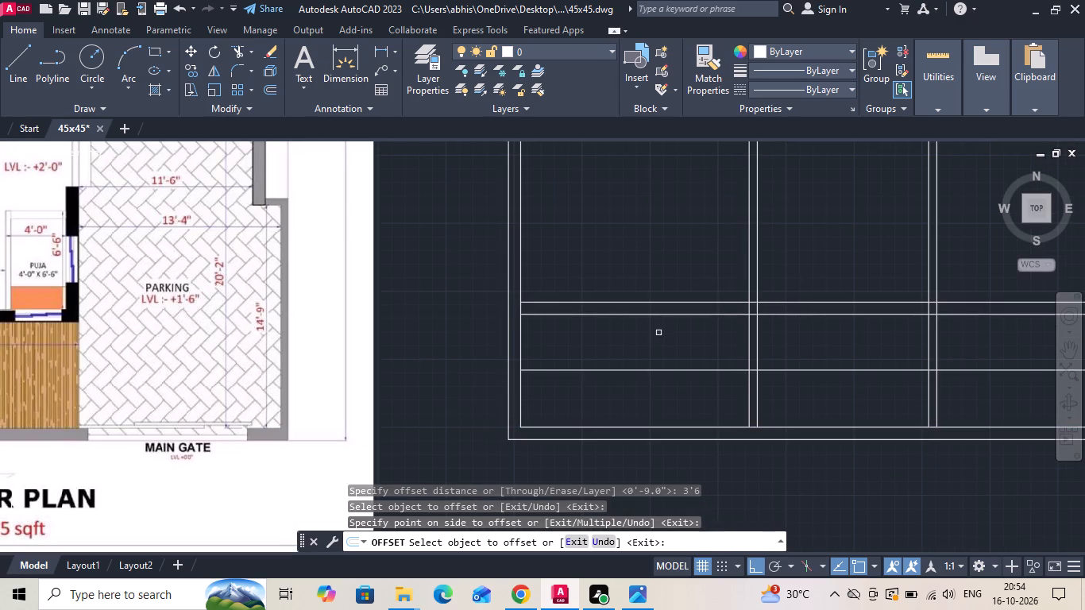
# Offset the lower line of the kitchen's bottom wall 3'6" downward into the staircase area.
pyautogui.click(636, 315)
pyautogui.click(635, 353)
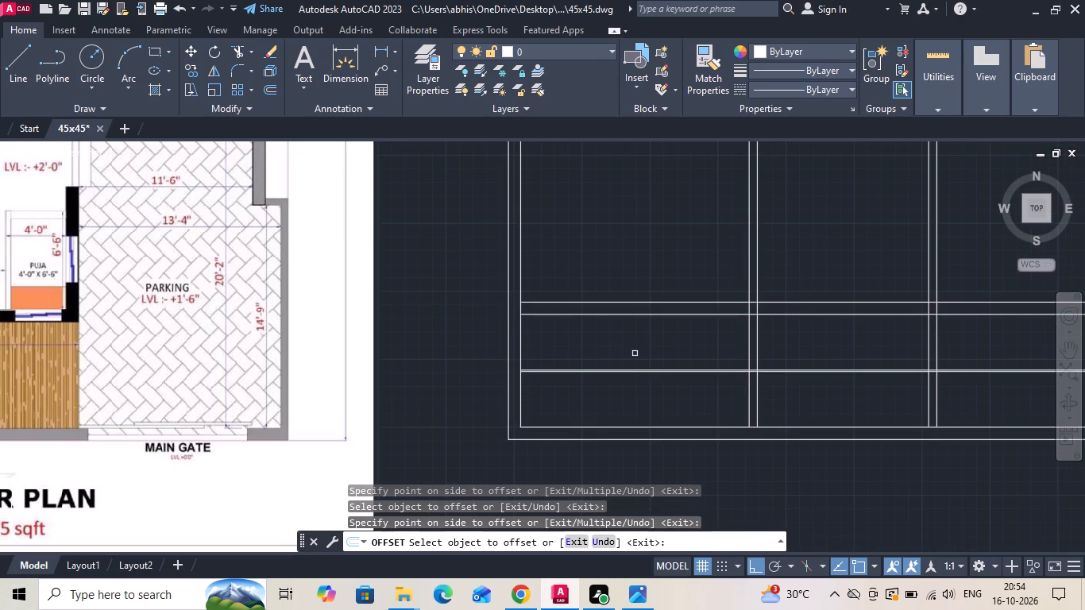
pyautogui.scroll(2, 607, 373)
pyautogui.press('Escape')
# Examine the reference plan's staircase, lobby, parking and kitchen layout and dimensions against the drafted lines.
pyautogui.scroll(-2, 606, 366)
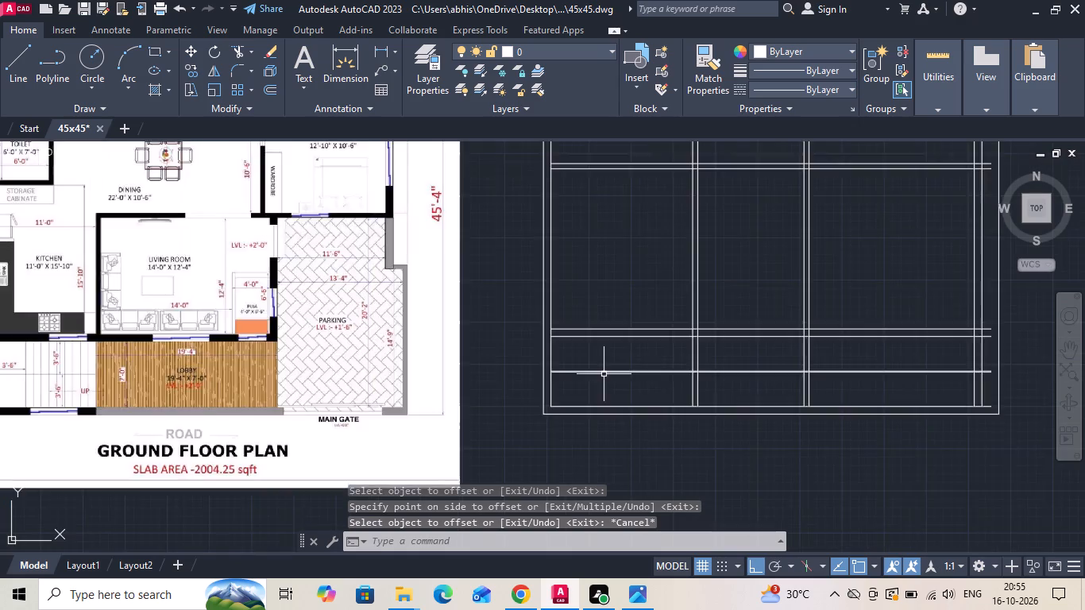
pyautogui.scroll(-2, 604, 374)
pyautogui.scroll(2, 198, 396)
pyautogui.scroll(4, 296, 363)
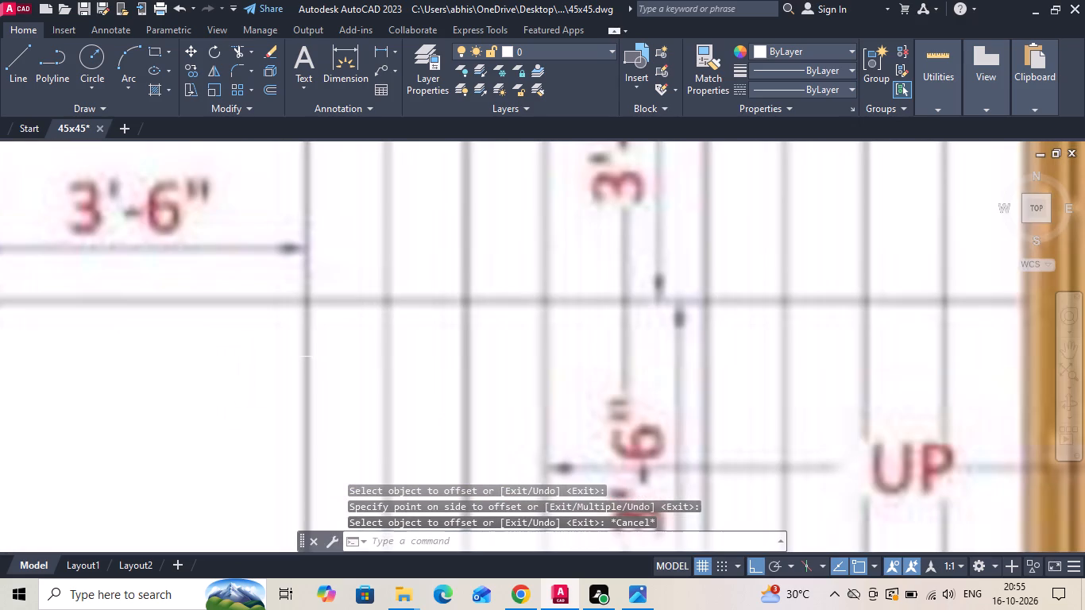
pyautogui.scroll(-3, 315, 357)
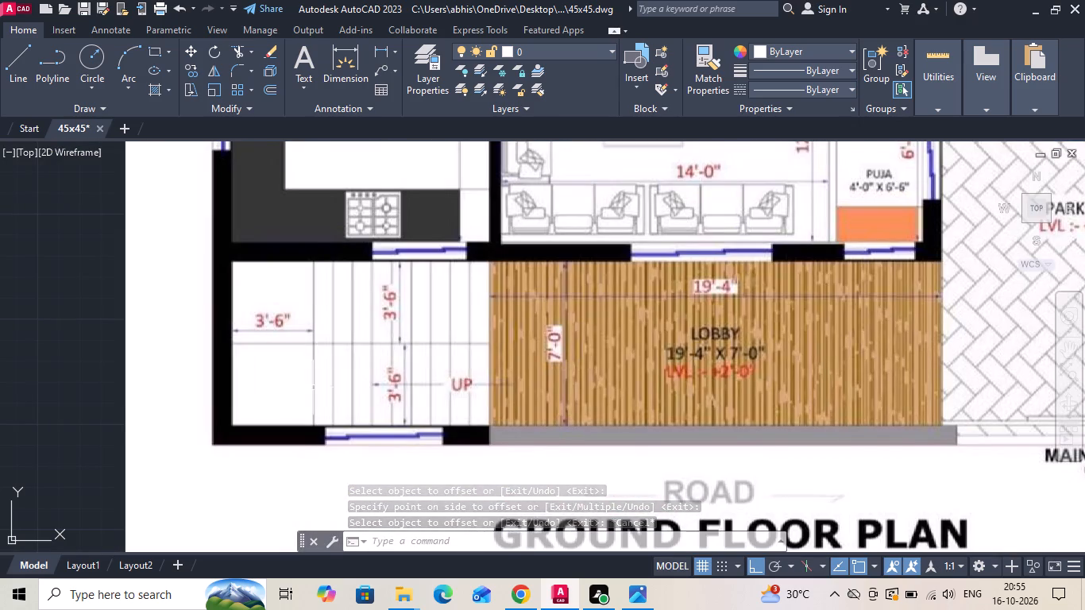
pyautogui.scroll(-1, 313, 390)
pyautogui.scroll(1, 357, 359)
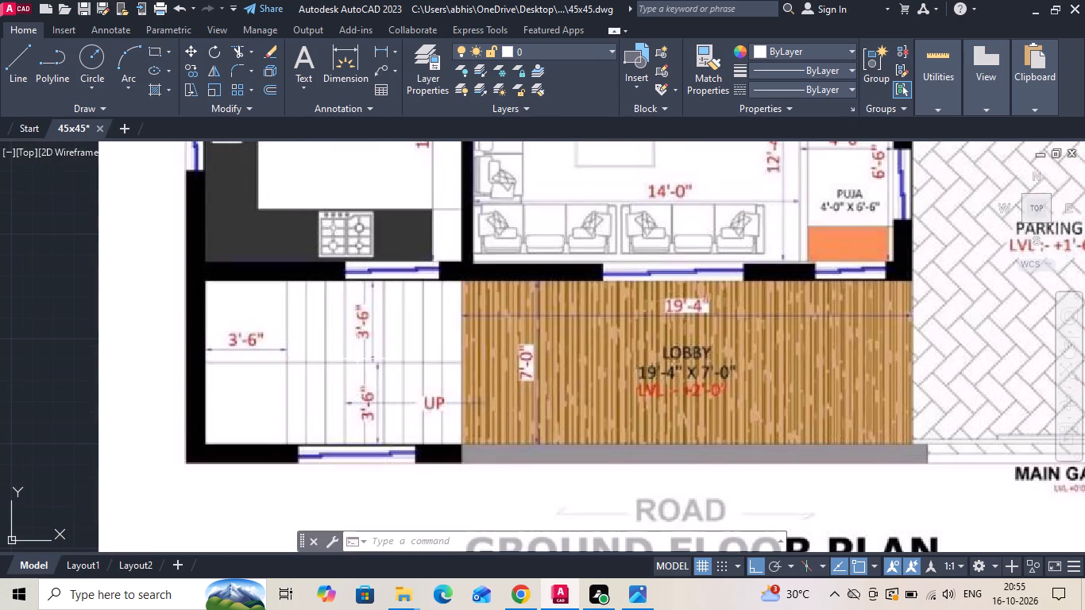
pyautogui.scroll(-1, 313, 361)
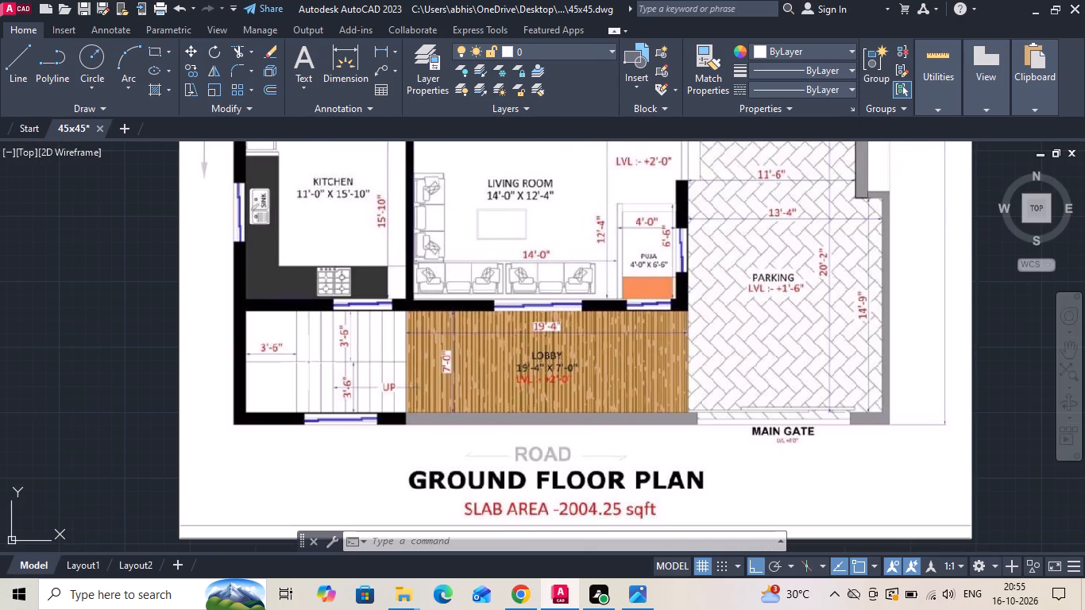
pyautogui.scroll(-1, 296, 373)
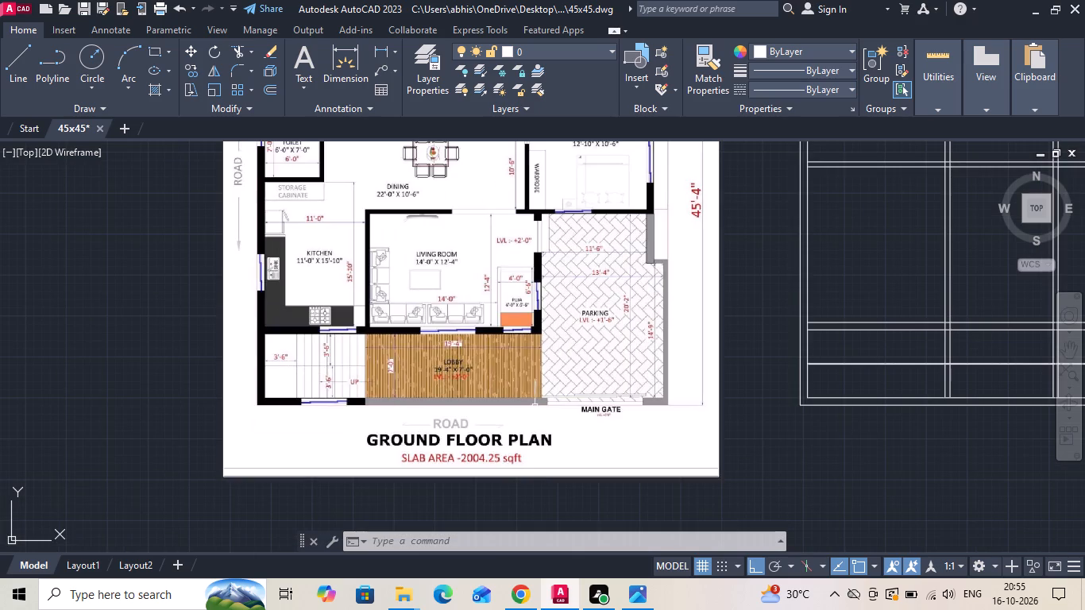
pyautogui.scroll(2, 691, 398)
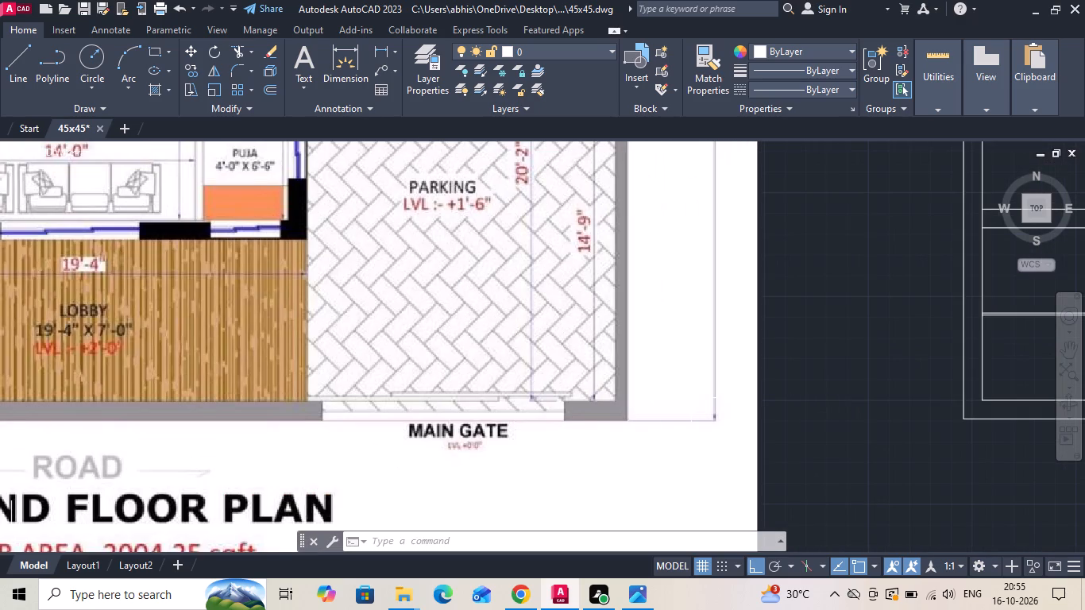
pyautogui.scroll(-2, 693, 403)
pyautogui.scroll(1, 470, 417)
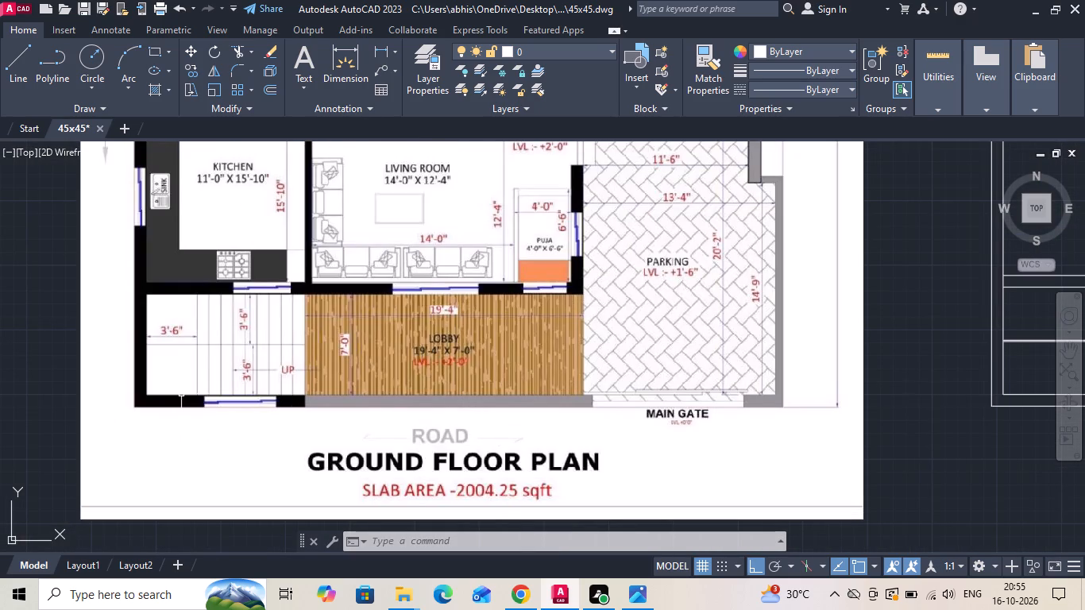
pyautogui.scroll(-1, 178, 441)
pyautogui.scroll(1, 224, 284)
pyautogui.scroll(-1, 195, 379)
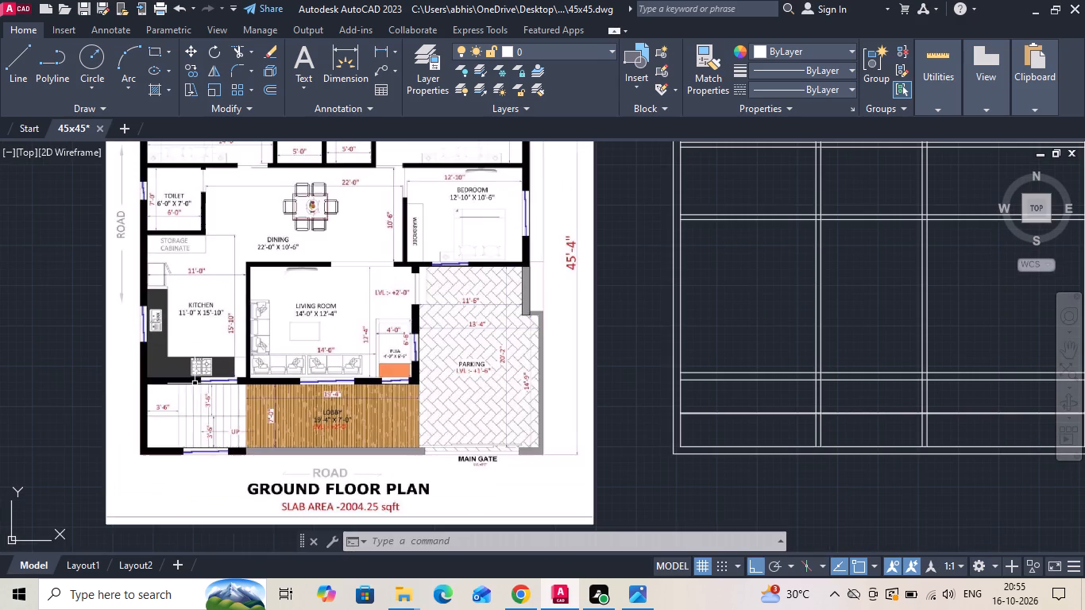
pyautogui.moveTo(212, 314); pyautogui.dragTo(187, 414, button='middle')
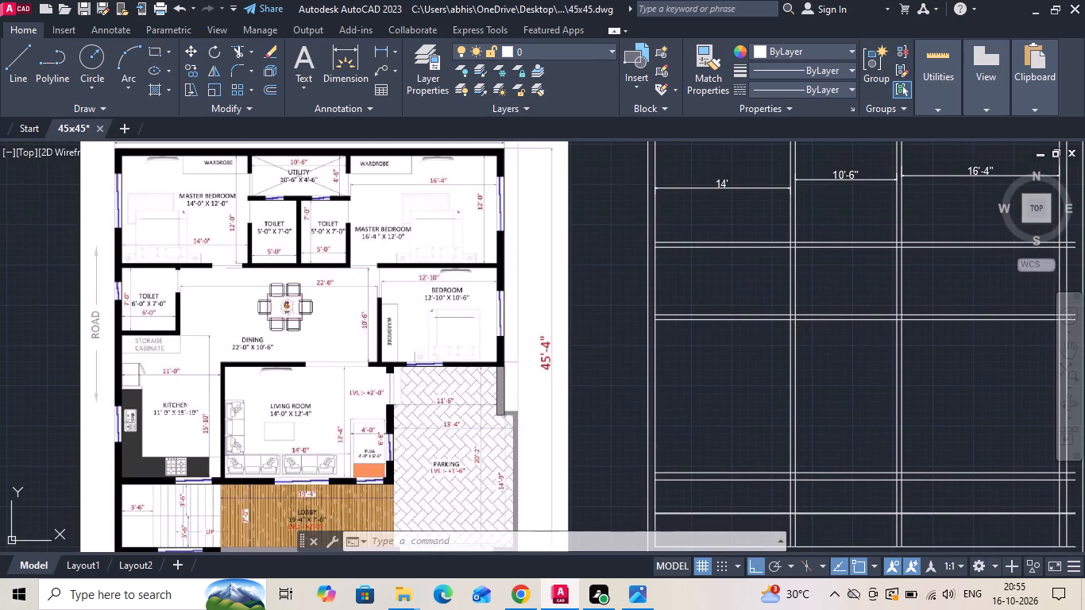
pyautogui.scroll(-1, 403, 295)
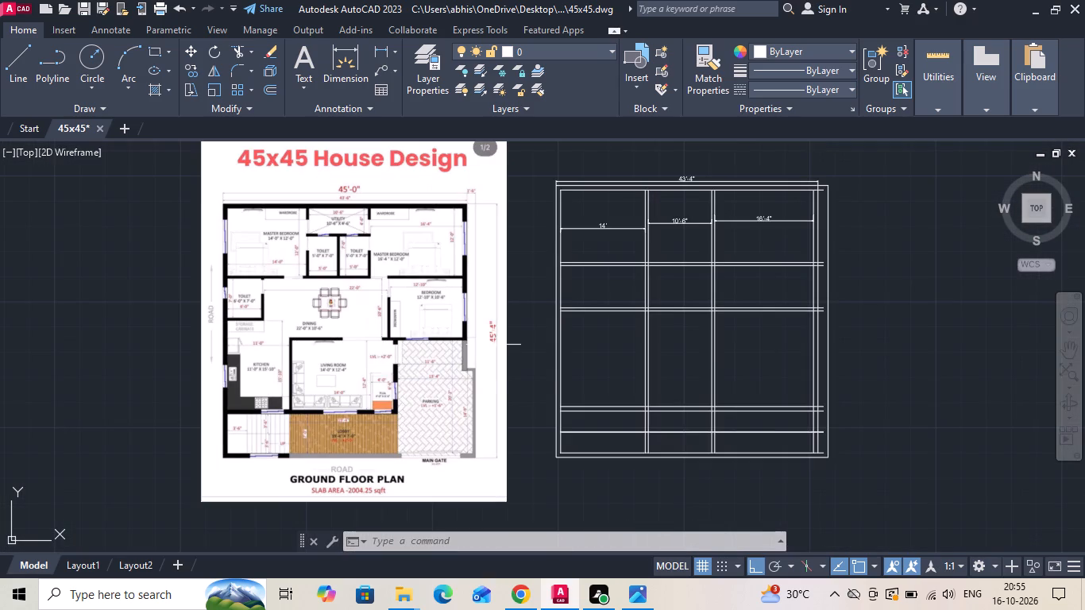
# Trim the horizontal wall lines crossing the middle bay between the two interior vertical walls, from the staircase area up to the dining area.
pyautogui.write('tr')
pyautogui.press('space')
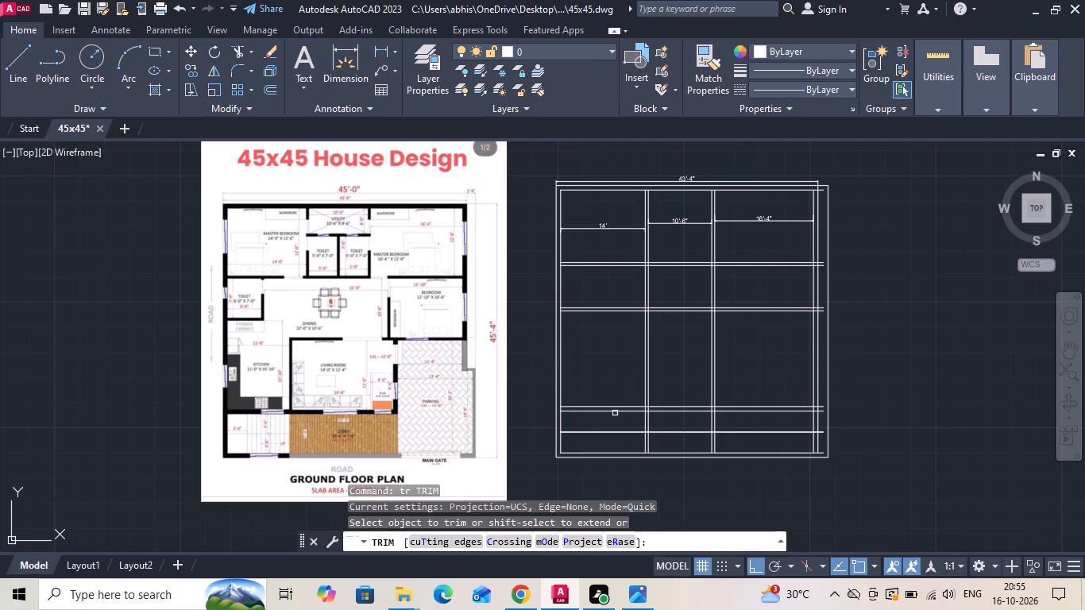
pyautogui.click(674, 444)
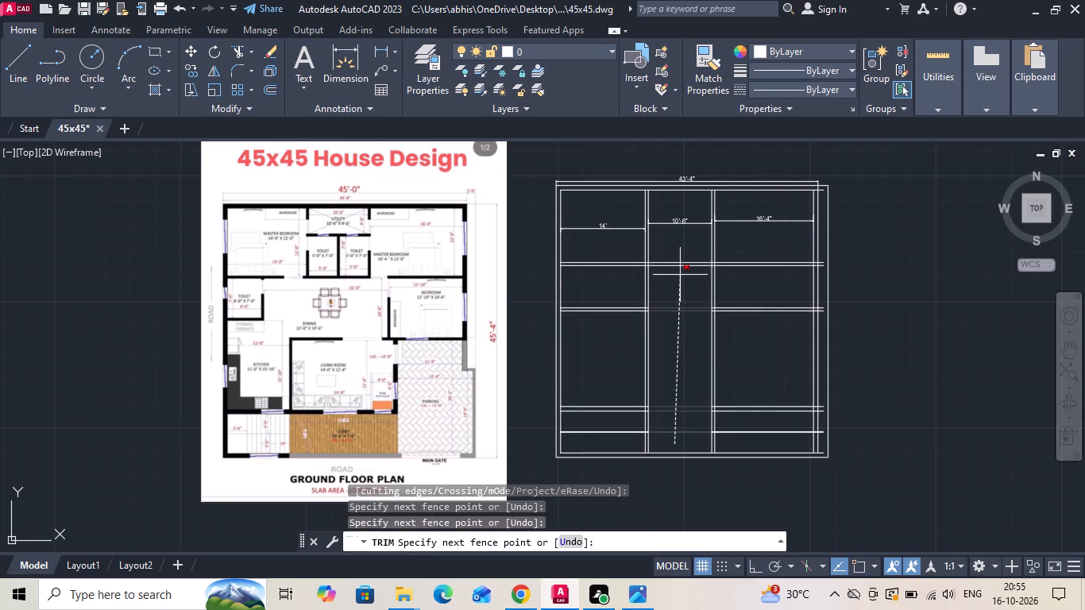
pyautogui.click(680, 275)
pyautogui.press('Escape')
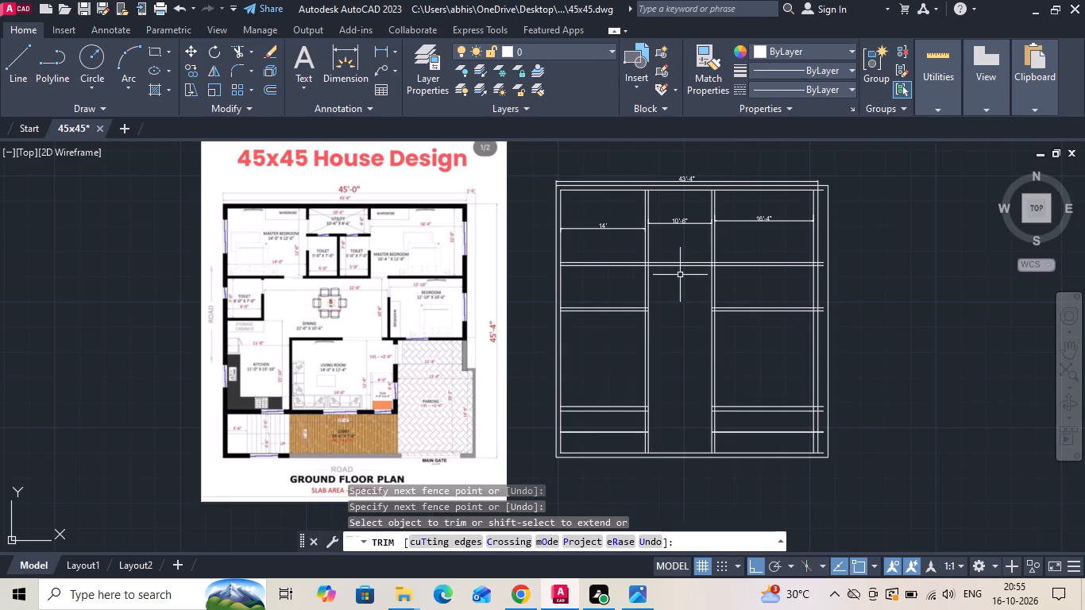
# Trim the first interior vertical wall's lines beside the left toilet and through the kitchen area down to its bottom wall.
pyautogui.scroll(1, 571, 295)
pyautogui.write('tr')
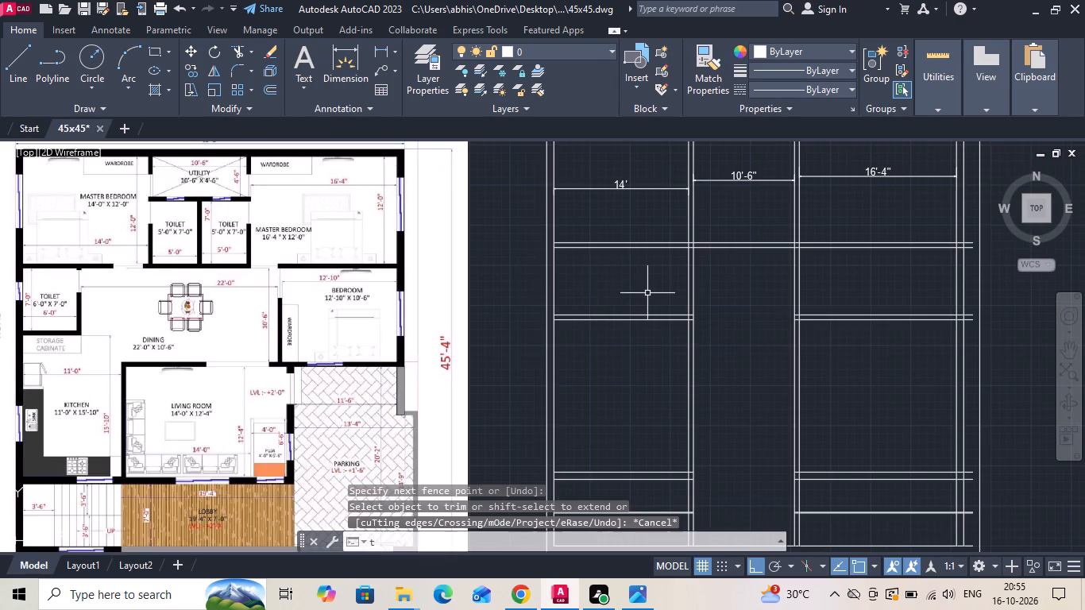
pyautogui.press('space')
pyautogui.moveTo(677, 293); pyautogui.dragTo(713, 304)
pyautogui.moveTo(709, 346); pyautogui.dragTo(693, 370)
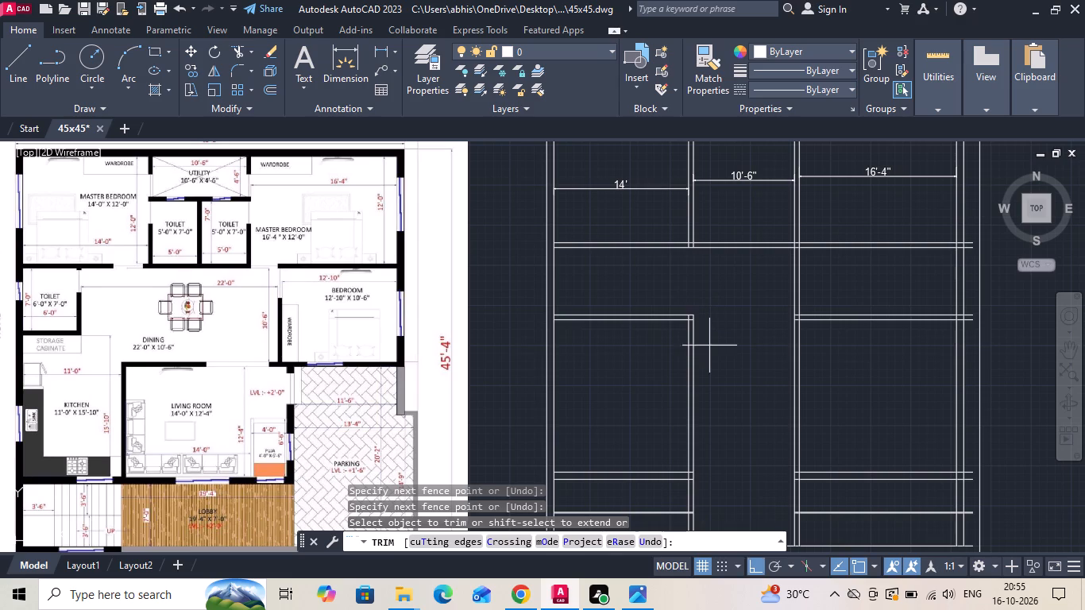
pyautogui.moveTo(693, 370); pyautogui.dragTo(659, 394)
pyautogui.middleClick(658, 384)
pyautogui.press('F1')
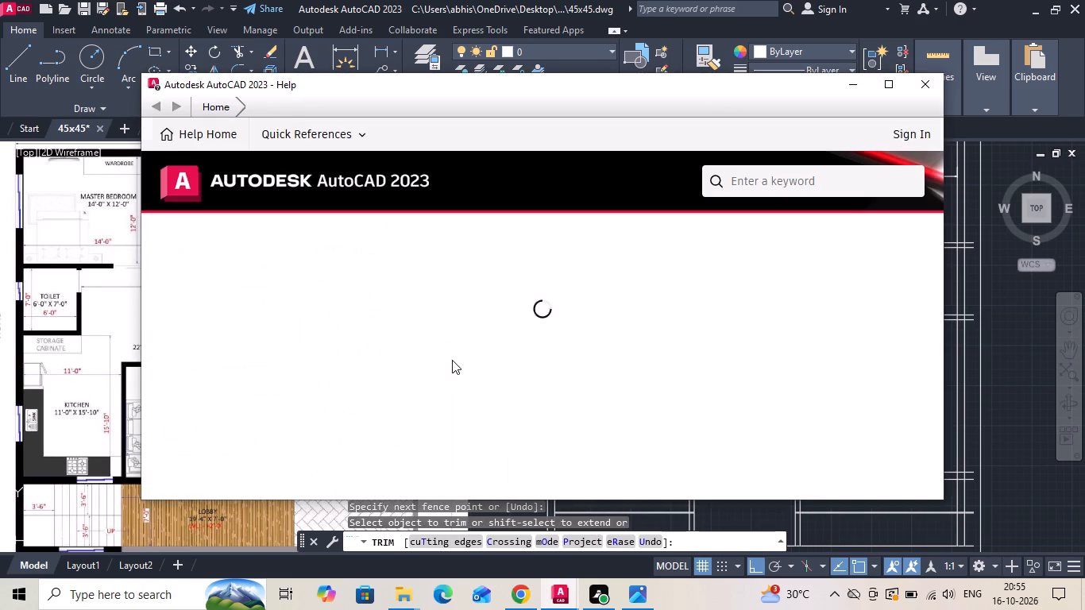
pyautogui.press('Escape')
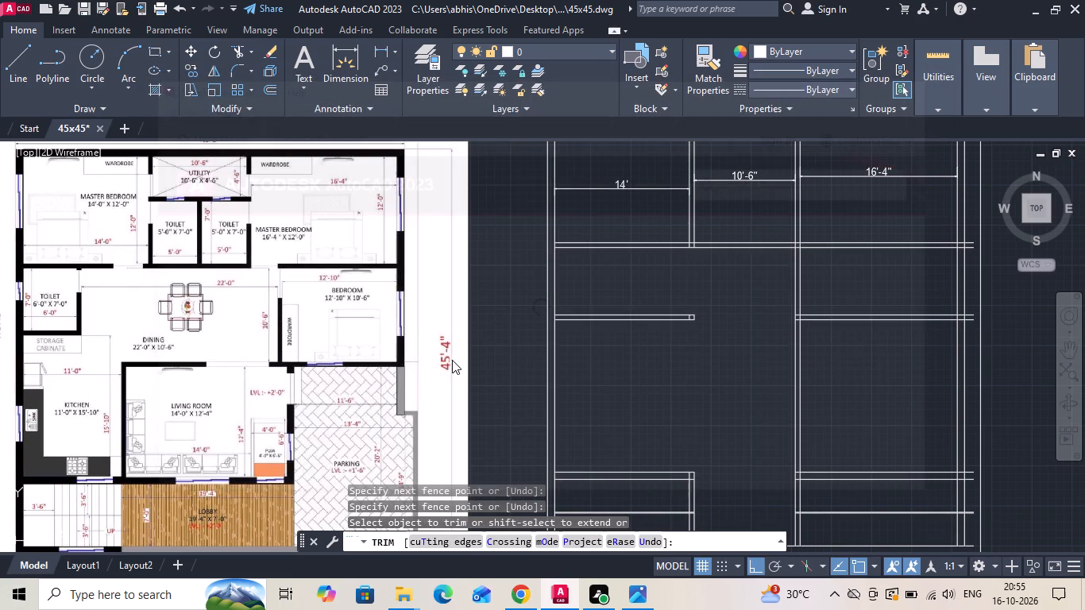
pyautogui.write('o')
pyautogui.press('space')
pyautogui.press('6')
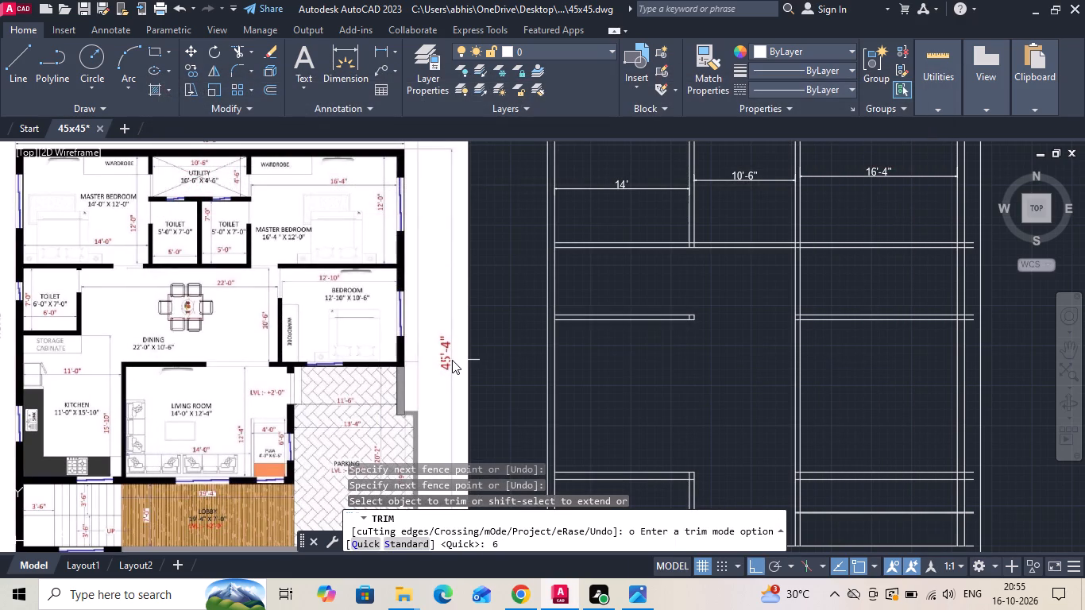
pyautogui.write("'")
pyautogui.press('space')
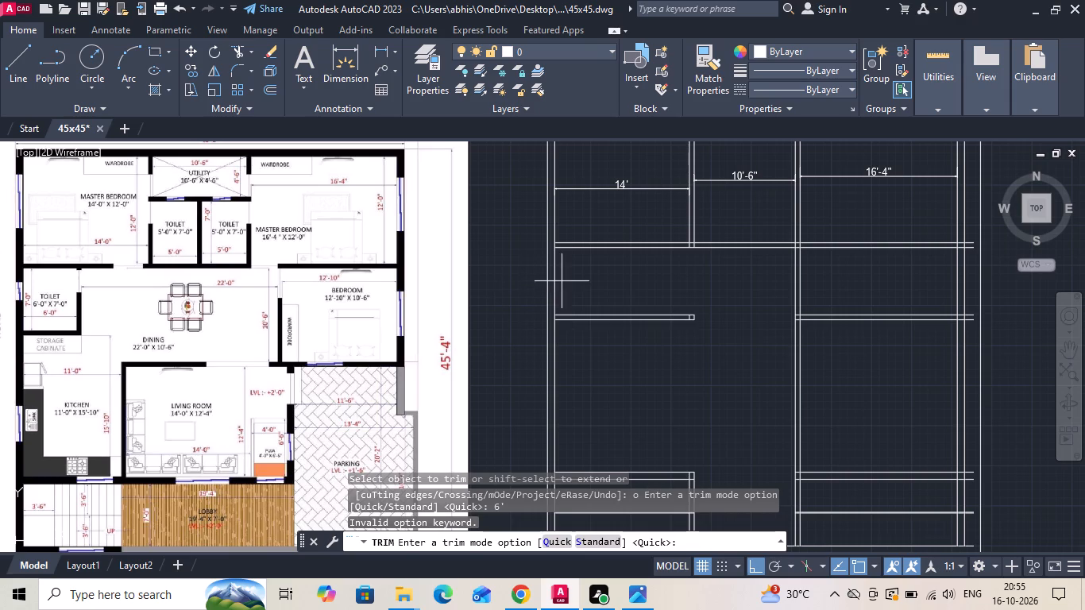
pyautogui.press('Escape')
# Trim the left outer wall's inner line where the master bedroom, toilet and kitchen bottom walls meet it.
pyautogui.write('tr')
pyautogui.press('space')
pyautogui.press('space')
pyautogui.scroll(2, 567, 251)
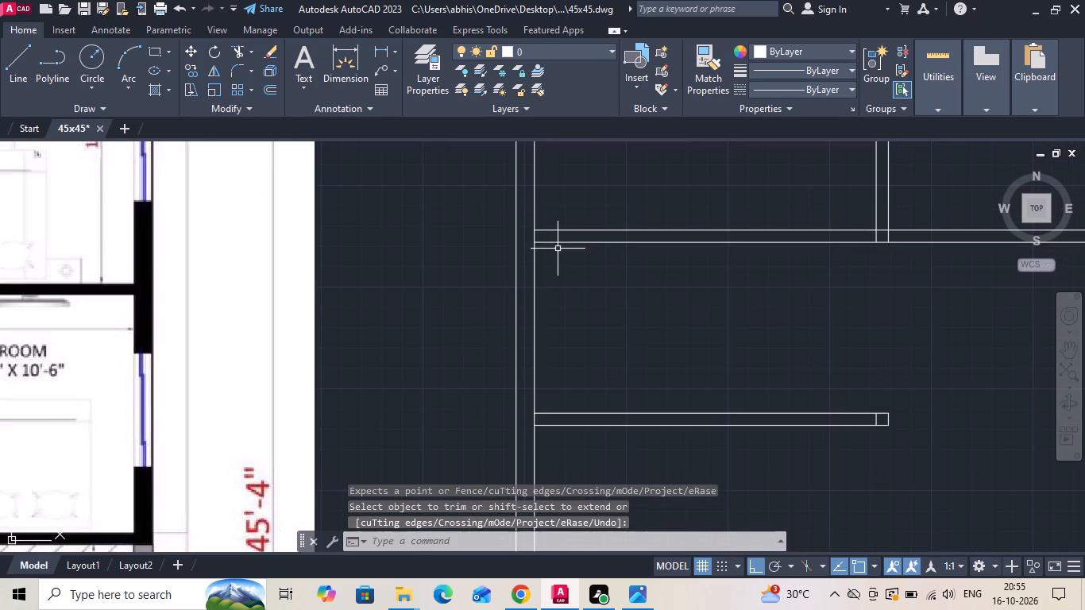
pyautogui.press('Escape')
pyautogui.write('tr')
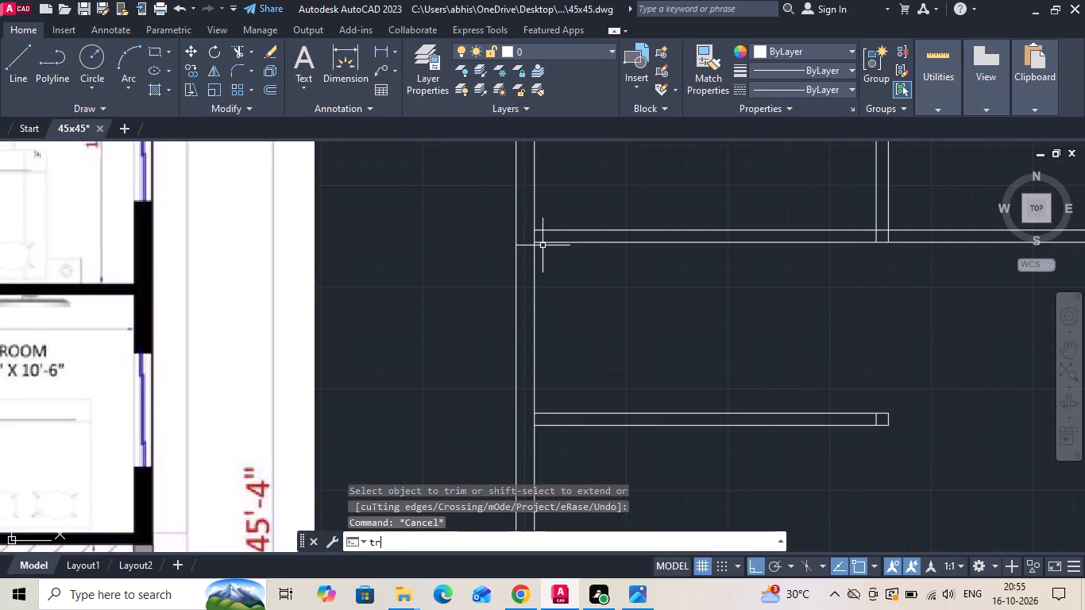
pyautogui.press('space')
pyautogui.press('space')
pyautogui.scroll(1, 542, 245)
pyautogui.click(527, 236)
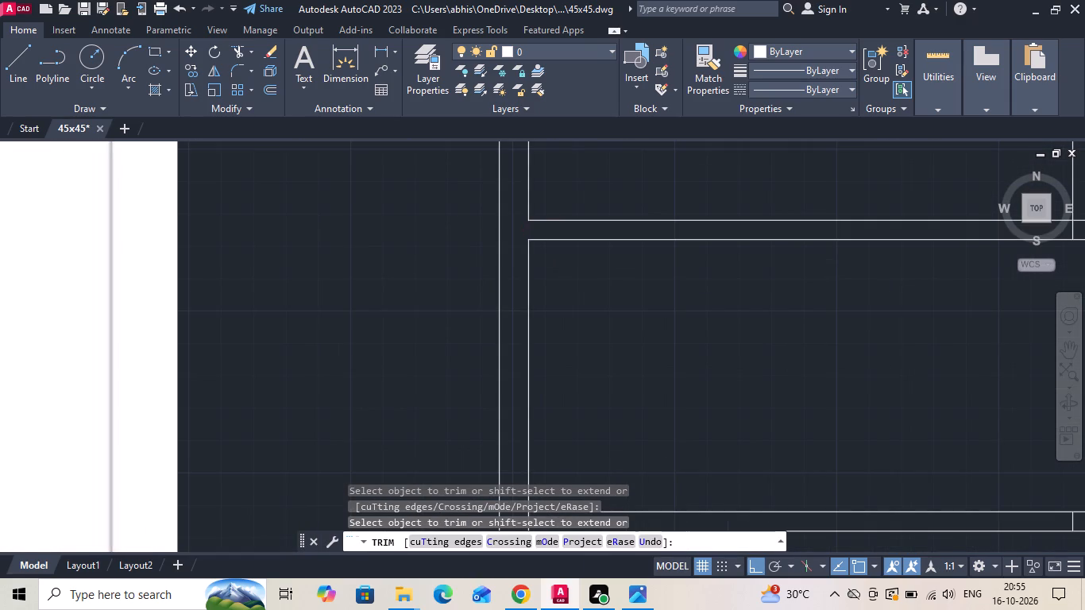
pyautogui.scroll(-1, 527, 236)
pyautogui.scroll(1, 527, 396)
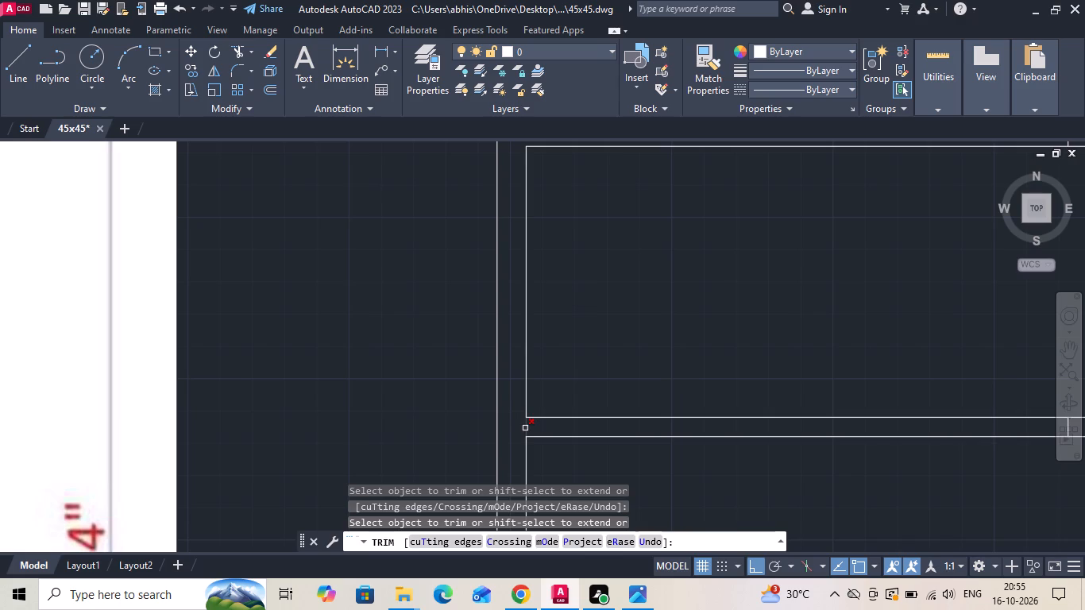
pyautogui.click(525, 428)
pyautogui.scroll(-3, 621, 296)
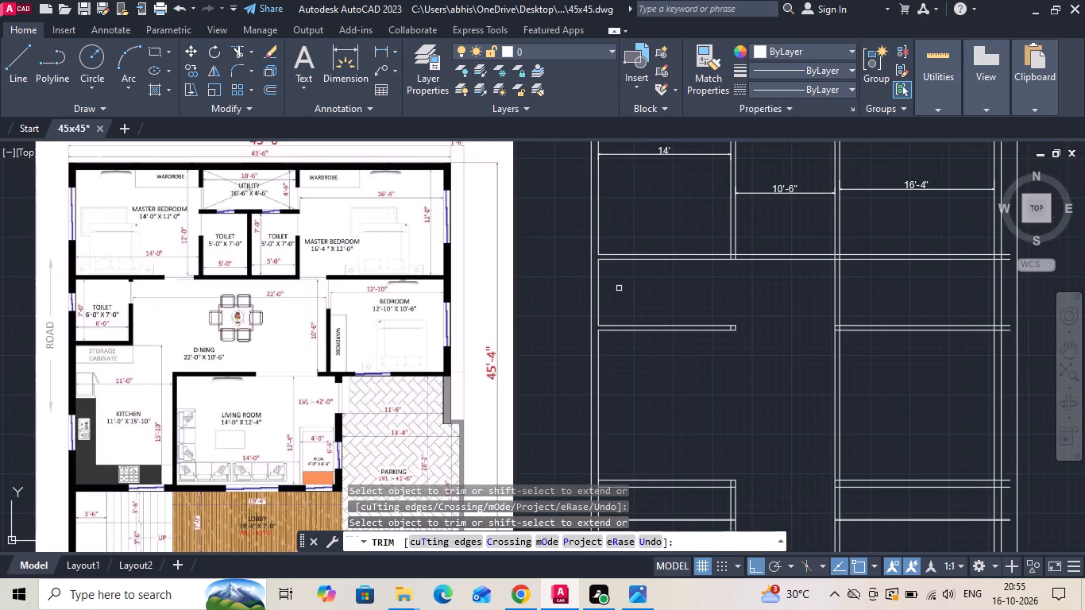
pyautogui.scroll(-1, 619, 288)
pyautogui.scroll(3, 590, 439)
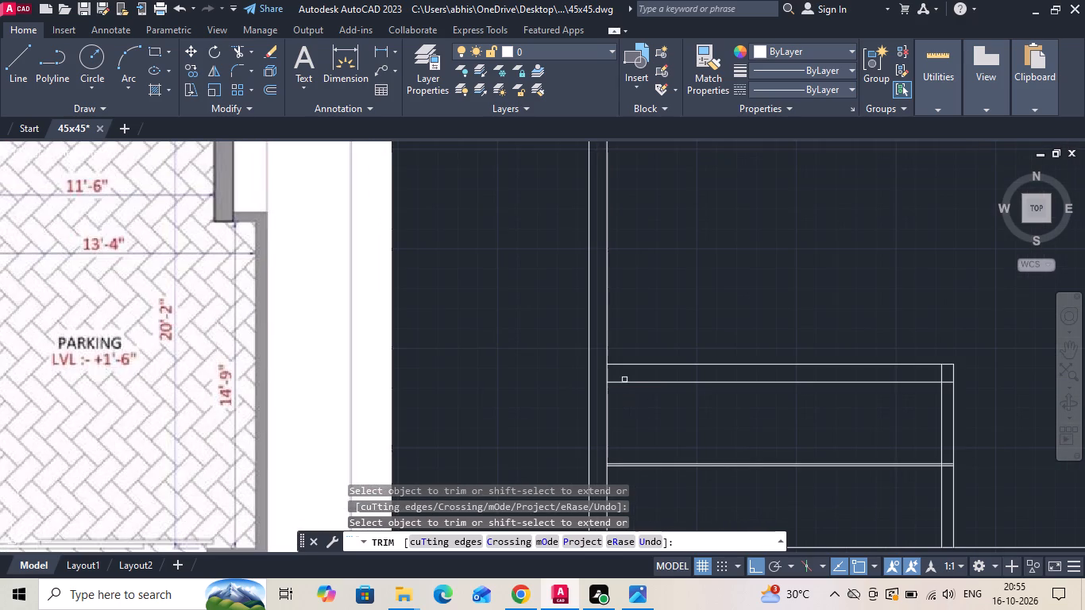
pyautogui.click(608, 374)
pyautogui.scroll(-3, 577, 430)
pyautogui.press('Escape')
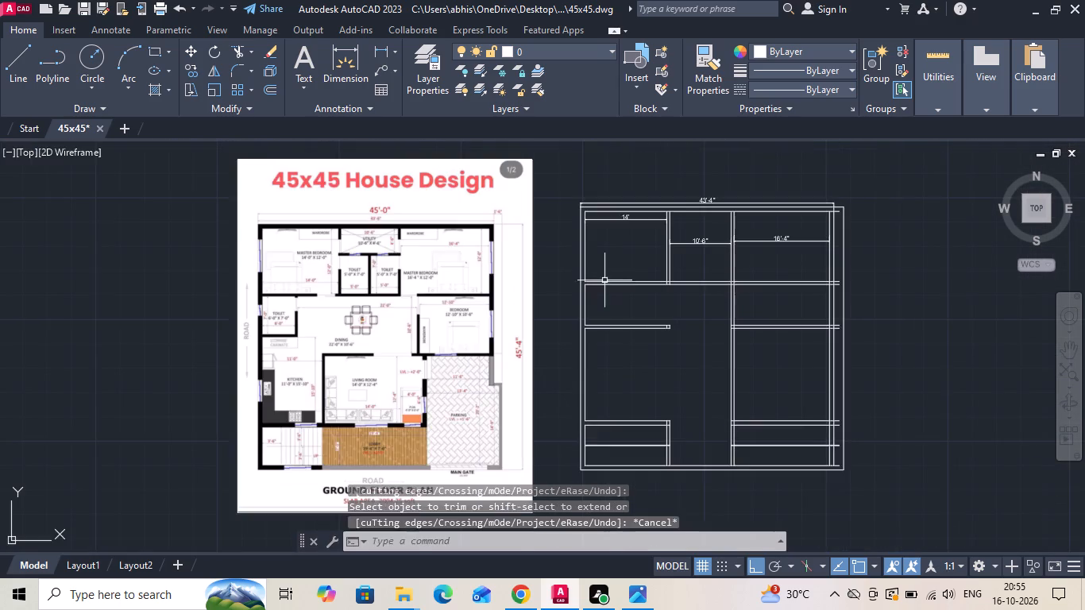
# Copy the left toilet's inner wall line 6' and 6'6" to the right to form the toilet's side partition.
pyautogui.scroll(2, 604, 280)
pyautogui.click(573, 349)
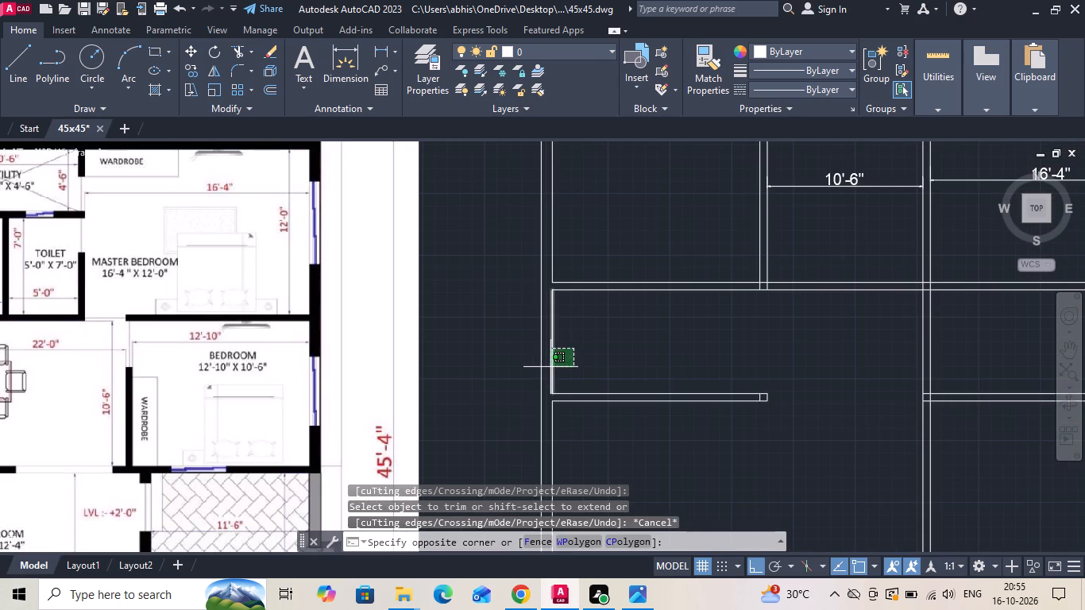
pyautogui.click(550, 367)
pyautogui.rightClick(550, 366)
pyautogui.click(600, 307)
pyautogui.moveTo(647, 345); pyautogui.dragTo(738, 348, button='middle')
pyautogui.moveTo(739, 356); pyautogui.dragTo(847, 347)
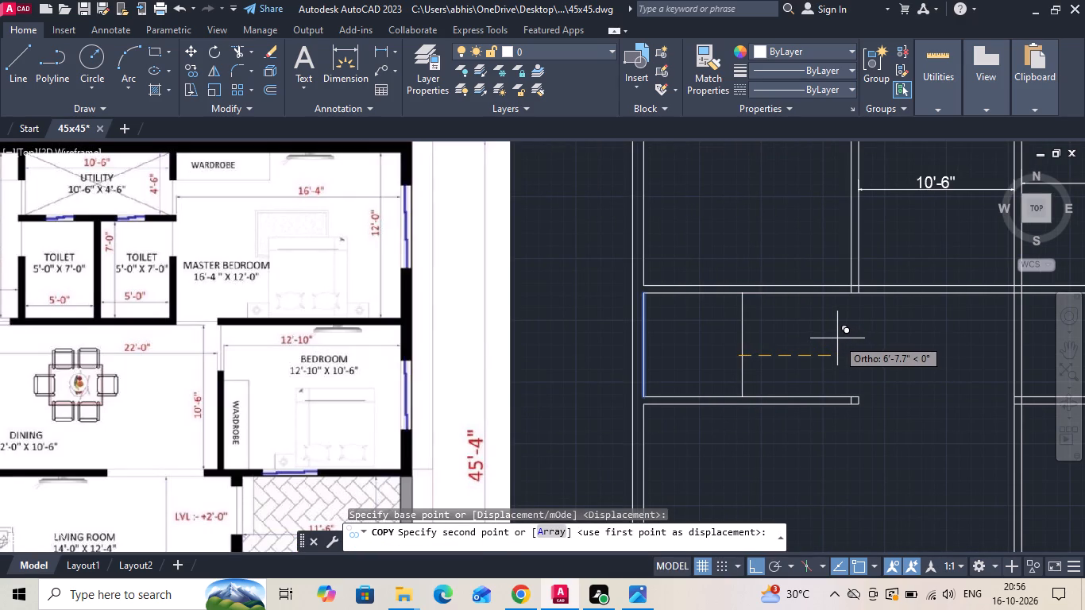
pyautogui.write("6'")
pyautogui.press('space')
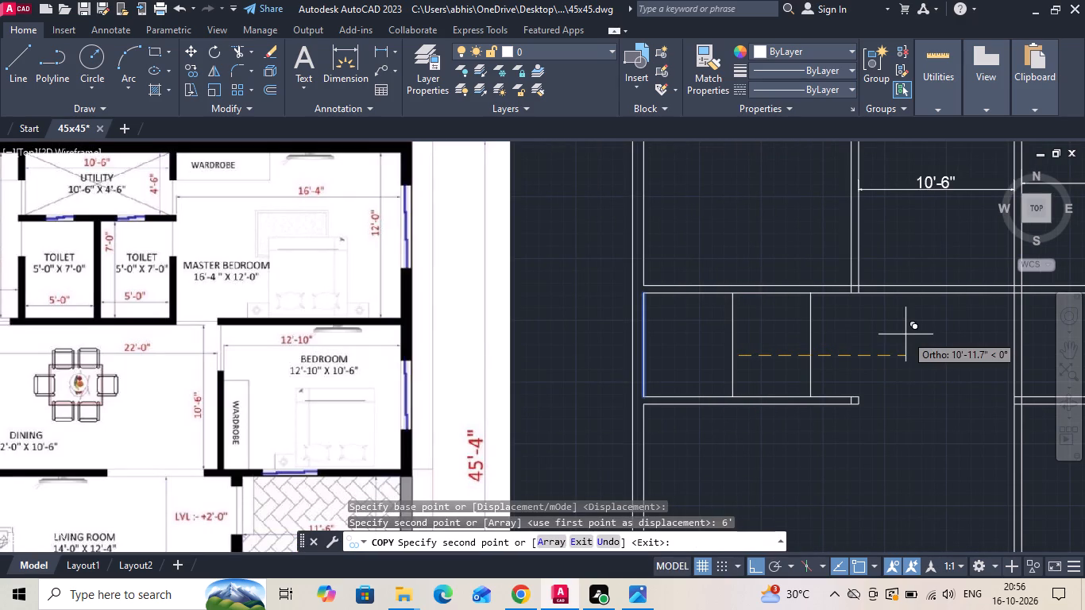
pyautogui.press('6')
pyautogui.press("'")
pyautogui.write('6')
pyautogui.press('space')
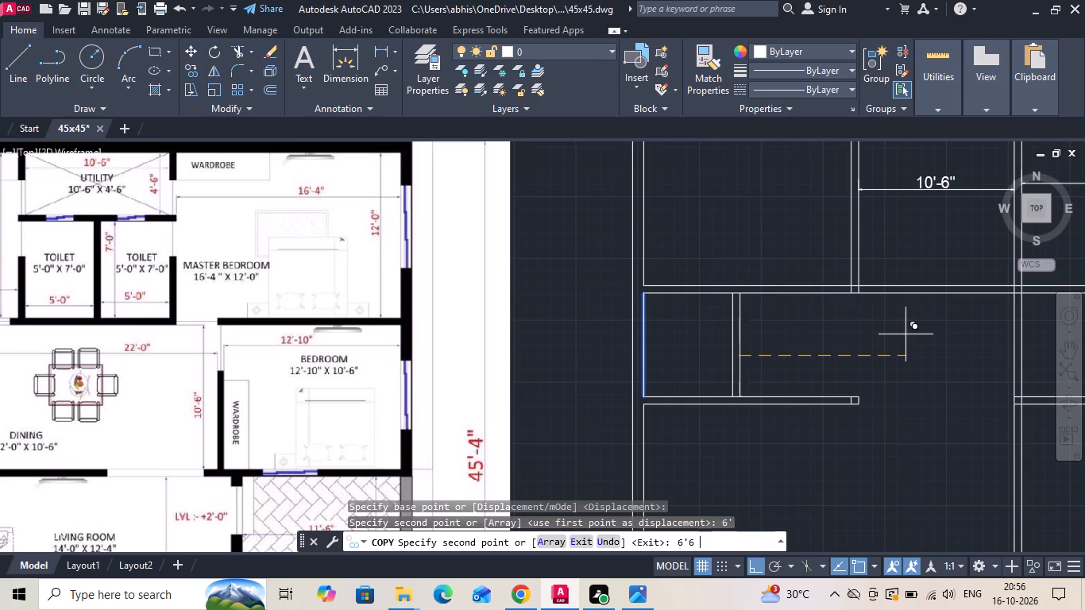
pyautogui.press('Escape')
# Offset the left toilet partition's right line 22' to the right to locate the bedroom's left wall.
pyautogui.scroll(-1, 740, 362)
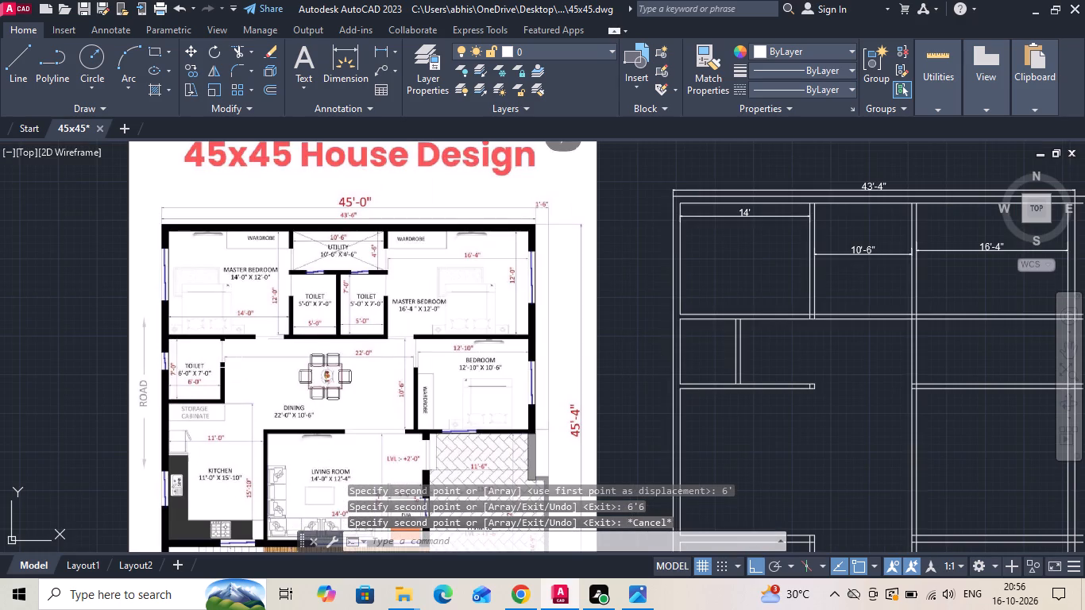
pyautogui.moveTo(473, 373); pyautogui.dragTo(438, 349, button='middle')
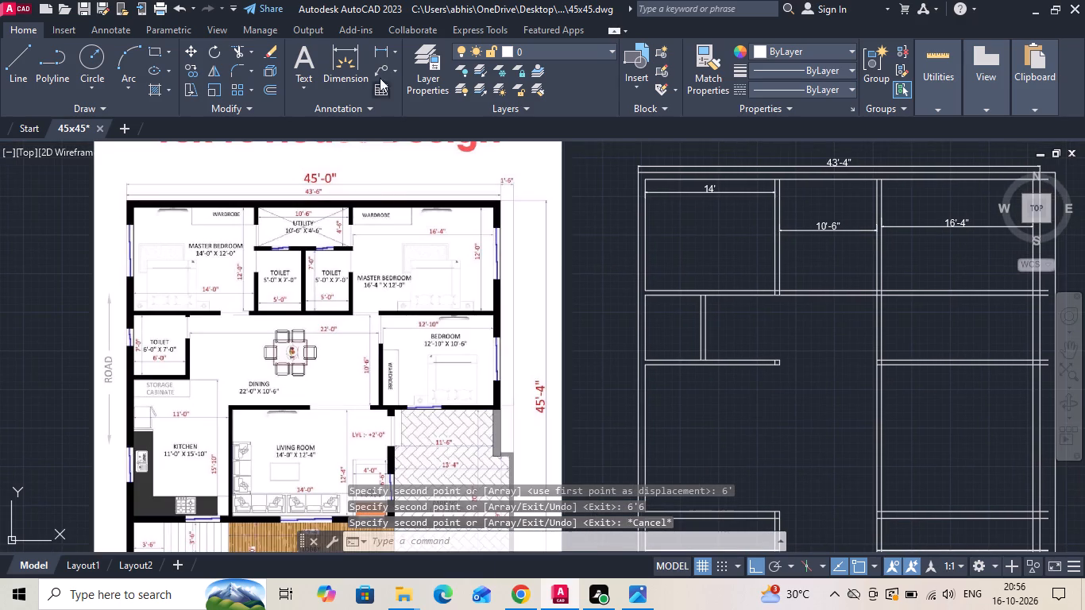
pyautogui.write('o')
pyautogui.press('space')
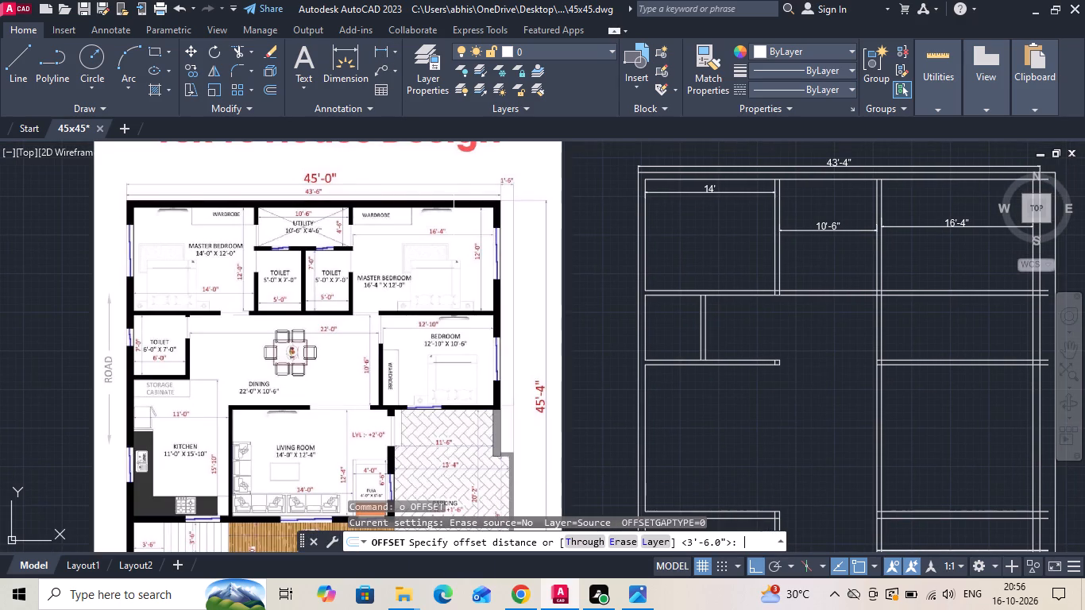
pyautogui.write('22')
pyautogui.press("'")
pyautogui.press('Return')
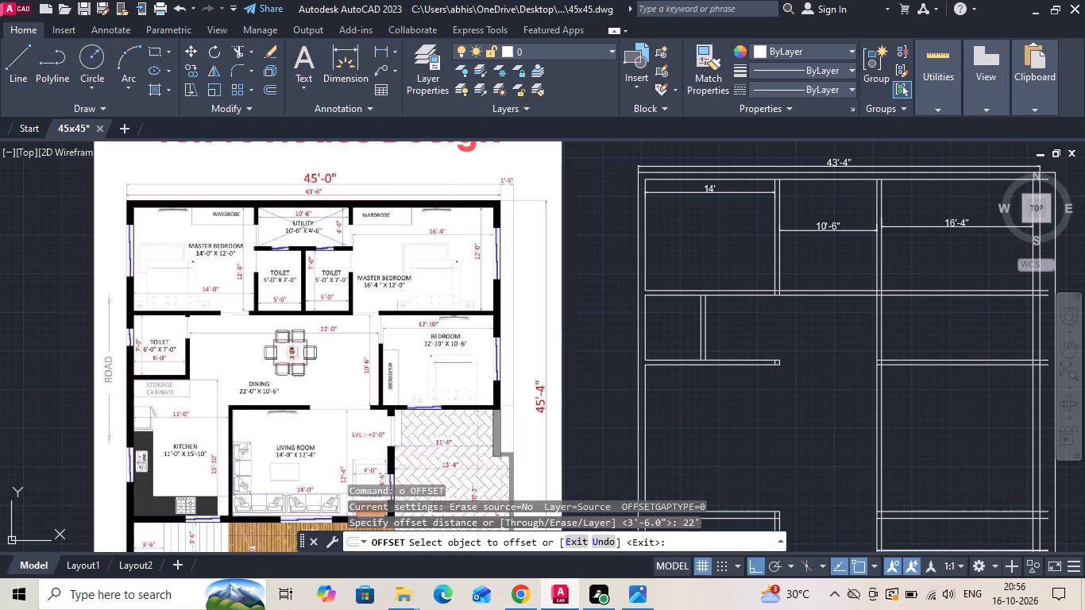
pyautogui.click(704, 335)
pyautogui.click(853, 328)
pyautogui.press('Escape')
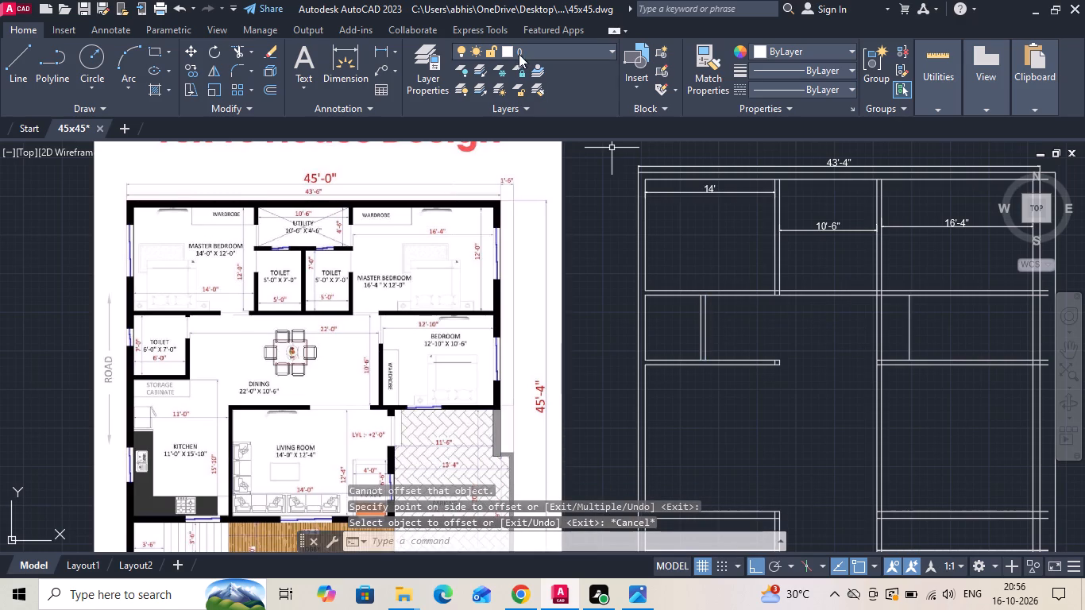
# Measure the horizontal distance between the second interior vertical wall and the new bedroom wall line.
pyautogui.click(384, 50)
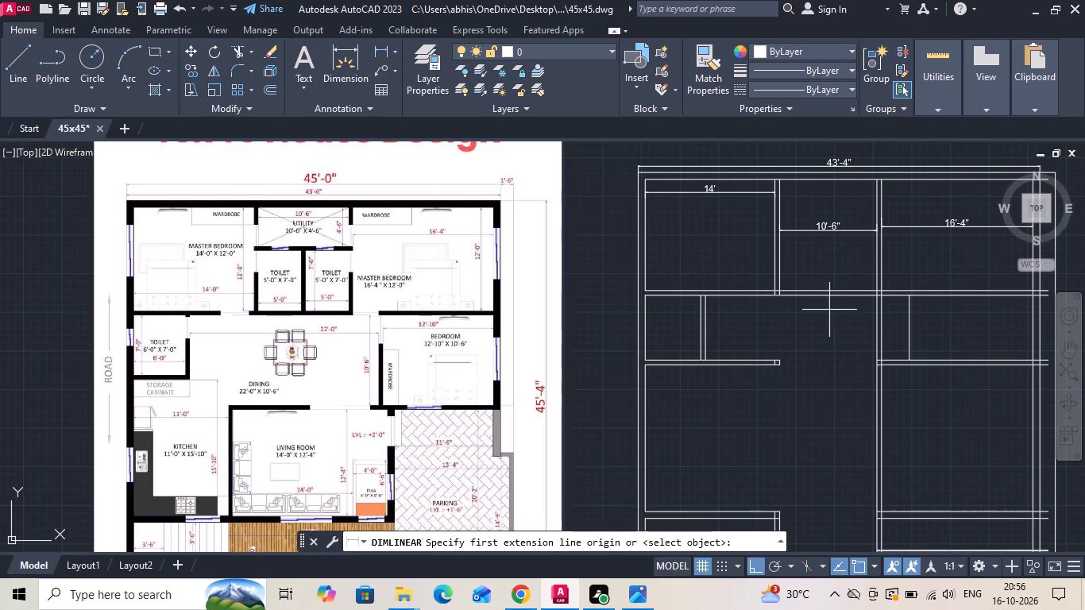
pyautogui.scroll(2, 895, 295)
pyautogui.moveTo(913, 303); pyautogui.dragTo(692, 340, button='middle')
pyautogui.scroll(1, 692, 340)
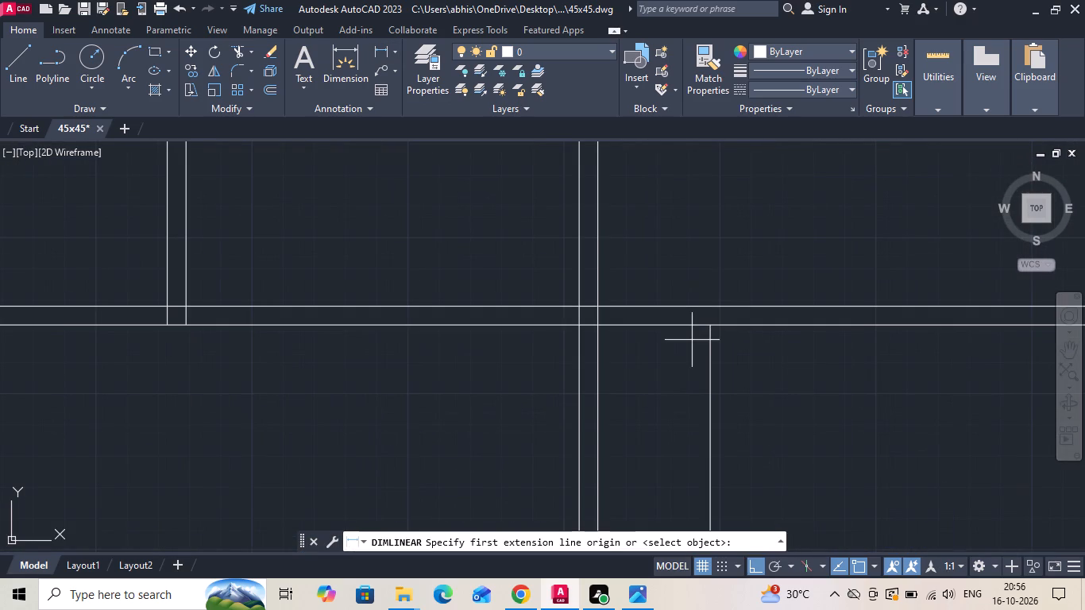
pyautogui.click(709, 328)
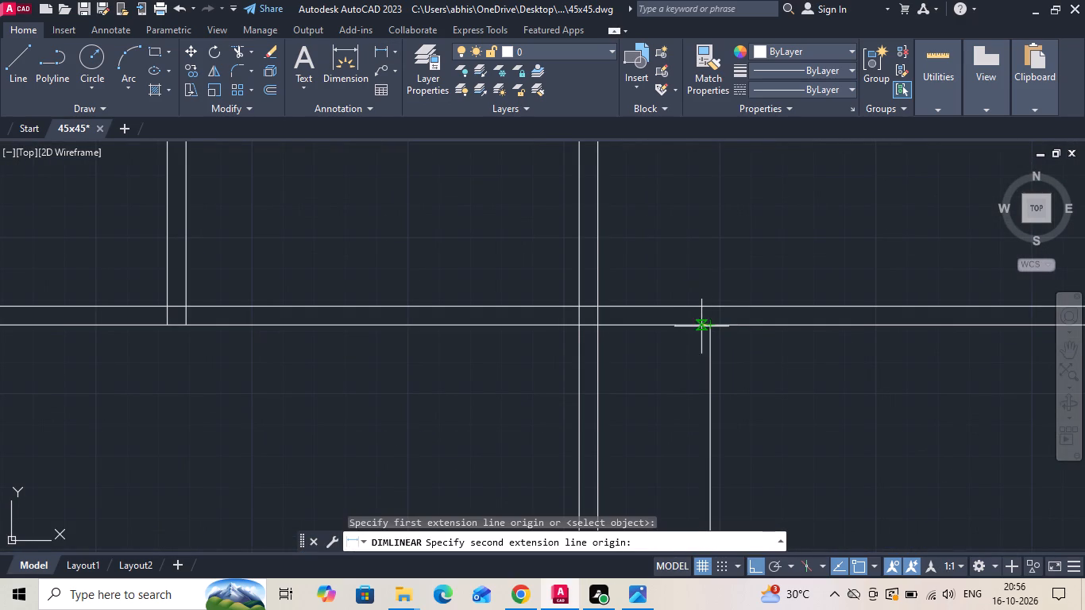
pyautogui.click(600, 324)
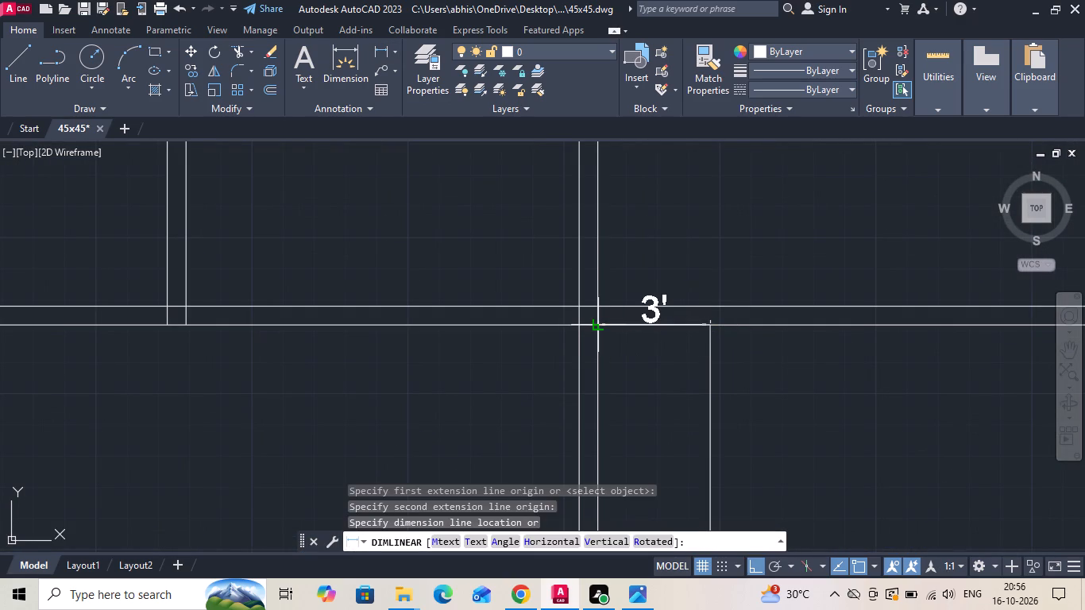
pyautogui.press('Escape')
pyautogui.scroll(-2, 757, 297)
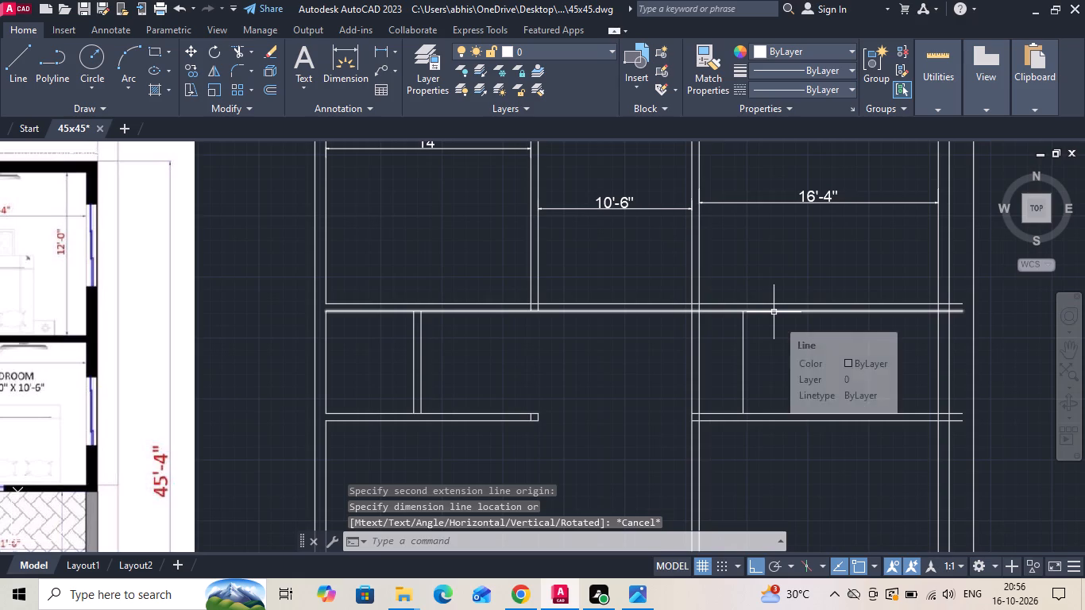
# Extend the new bedroom wall line up to the top wall's upper line and down to the lower horizontal wall at the staircase level.
pyautogui.press('e')
pyautogui.press('x')
pyautogui.press('space')
pyautogui.click(743, 341)
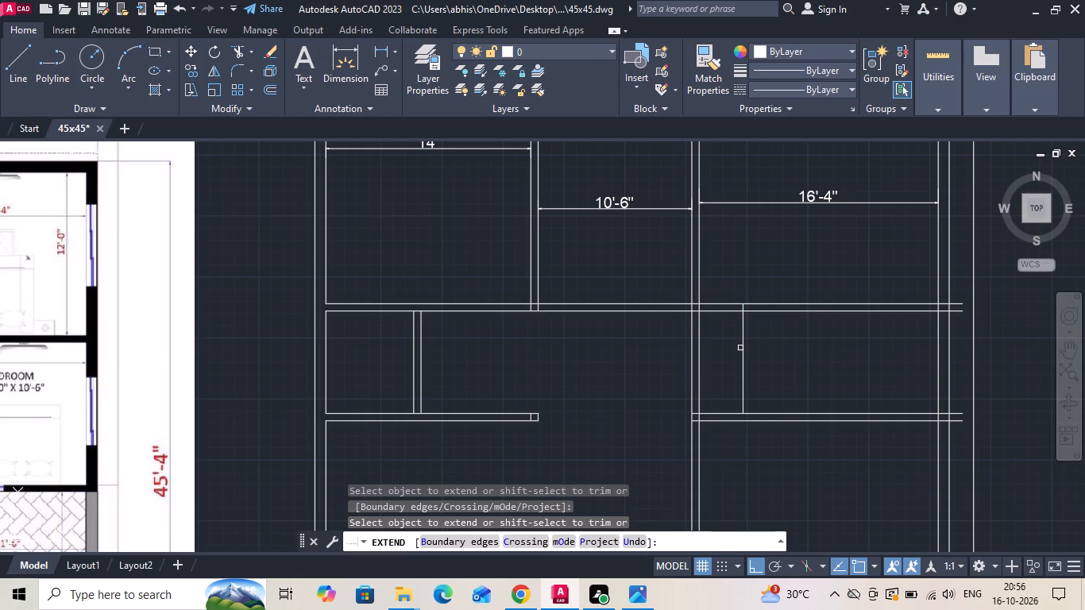
pyautogui.scroll(-1, 739, 349)
pyautogui.moveTo(743, 381); pyautogui.dragTo(763, 291, button='middle')
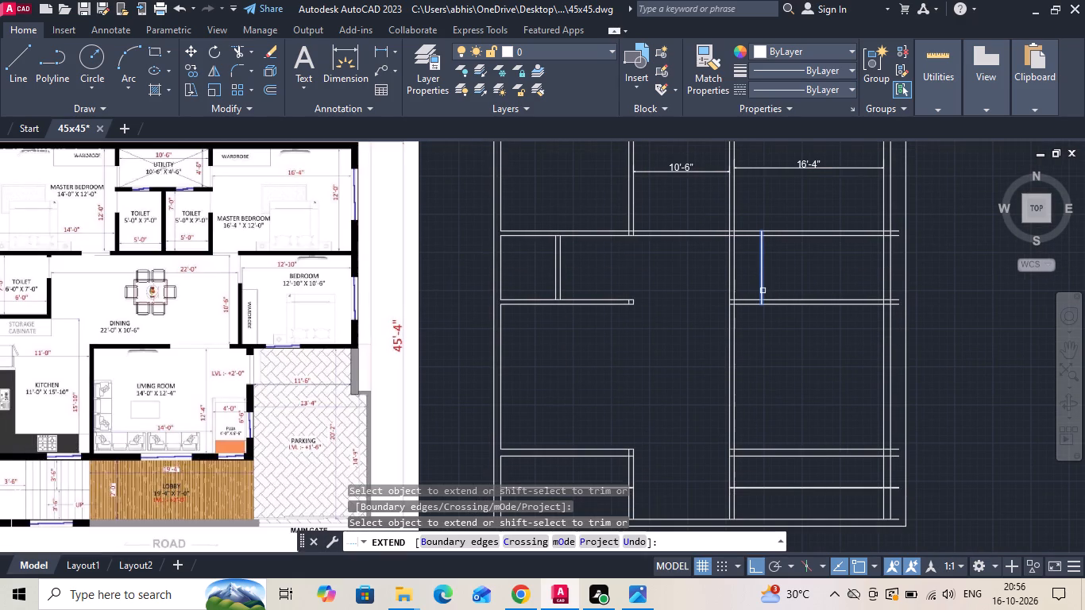
pyautogui.click(763, 291)
pyautogui.click(760, 291)
pyautogui.press('Escape')
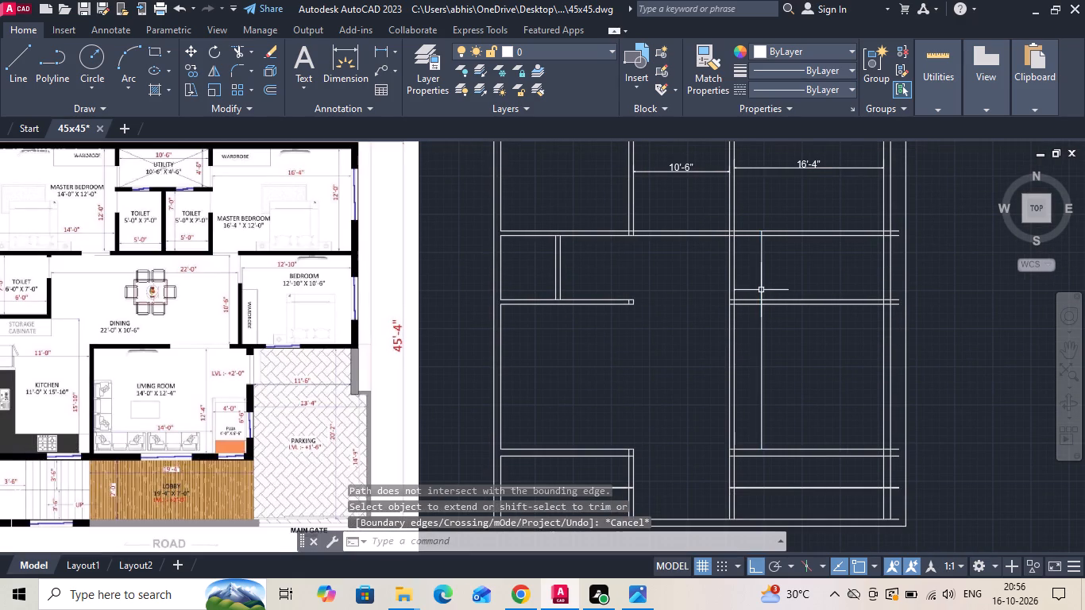
# Trim away the second interior vertical wall below the right master bedroom and the horizontal stubs beside it, and erase the leftover pieces.
pyautogui.write('tr')
pyautogui.press('space')
pyautogui.press('space')
pyautogui.click(746, 266)
pyautogui.click(707, 272)
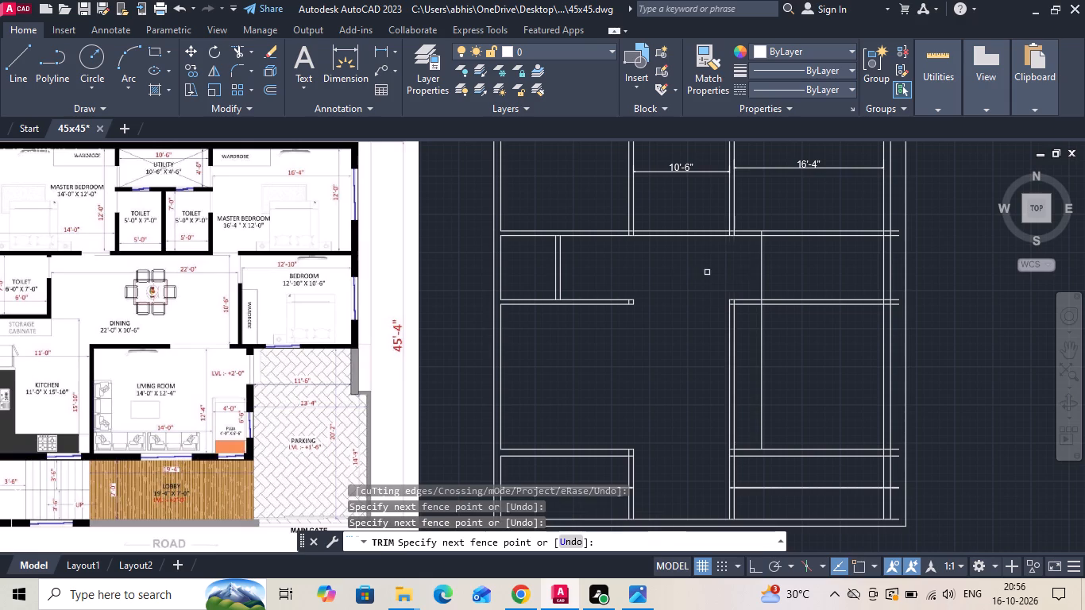
pyautogui.moveTo(748, 288); pyautogui.dragTo(747, 328)
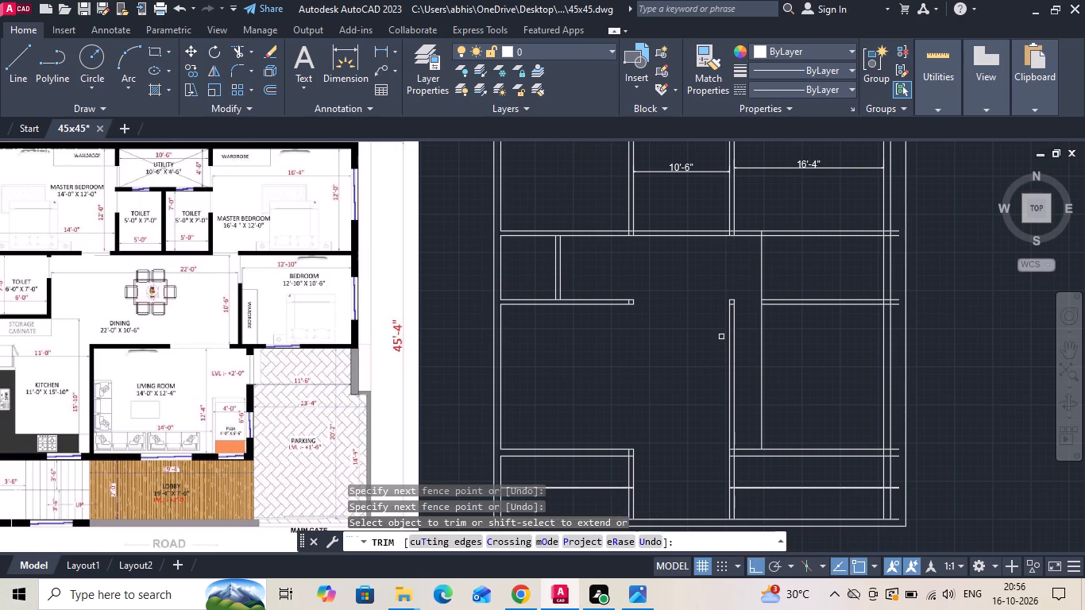
pyautogui.moveTo(726, 340); pyautogui.dragTo(749, 315)
pyautogui.press('Escape')
pyautogui.moveTo(743, 287); pyautogui.dragTo(699, 338)
pyautogui.click(697, 339)
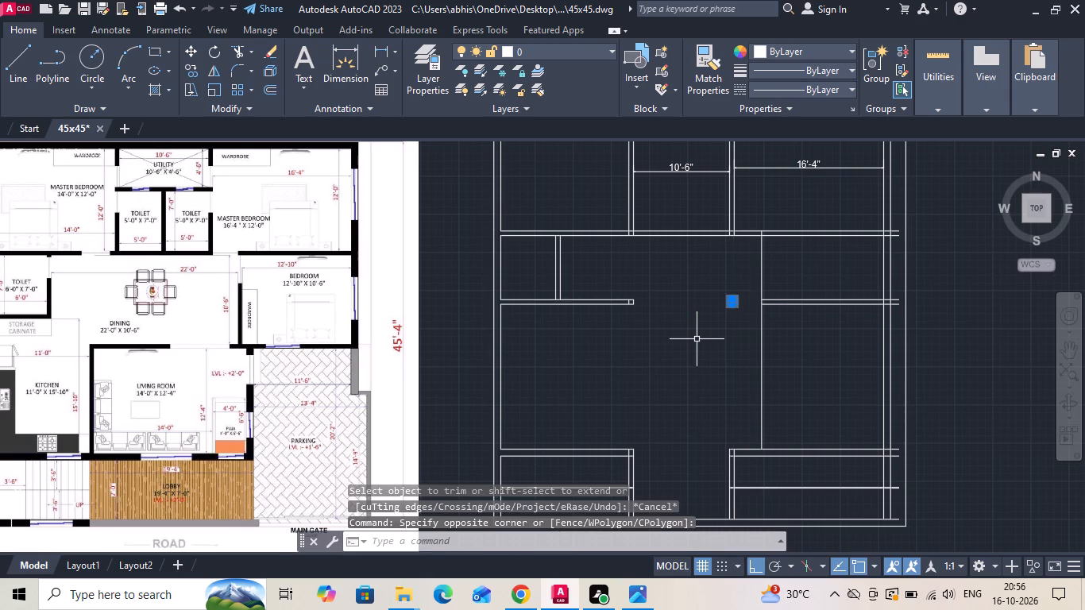
pyautogui.press('Delete')
# Offset the bedroom's left wall line 6" to the right to give the wall its thickness.
pyautogui.write('o')
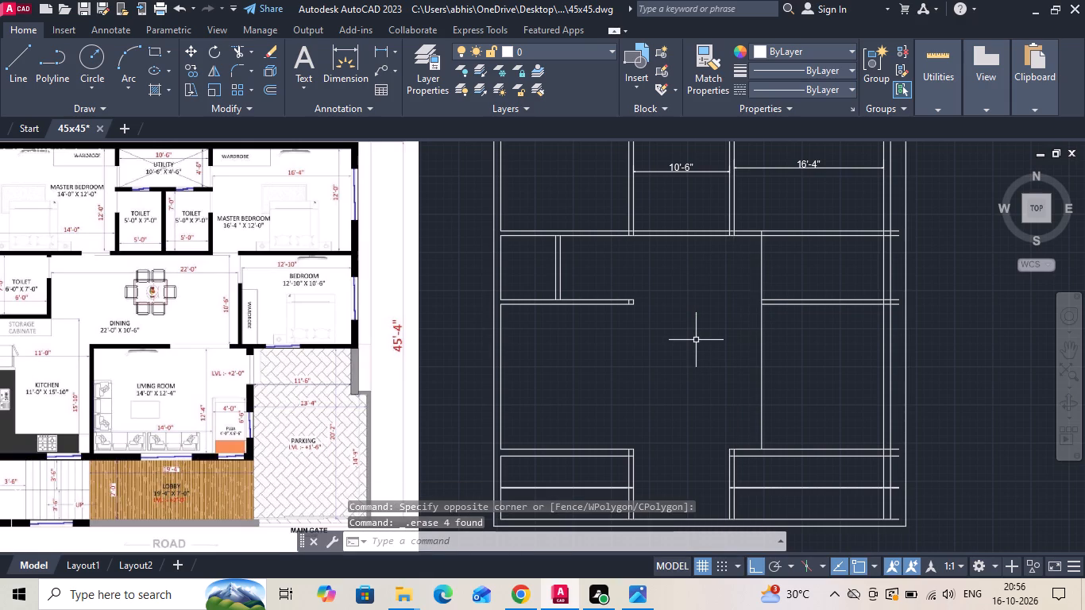
pyautogui.press('space')
pyautogui.write('6')
pyautogui.press('space')
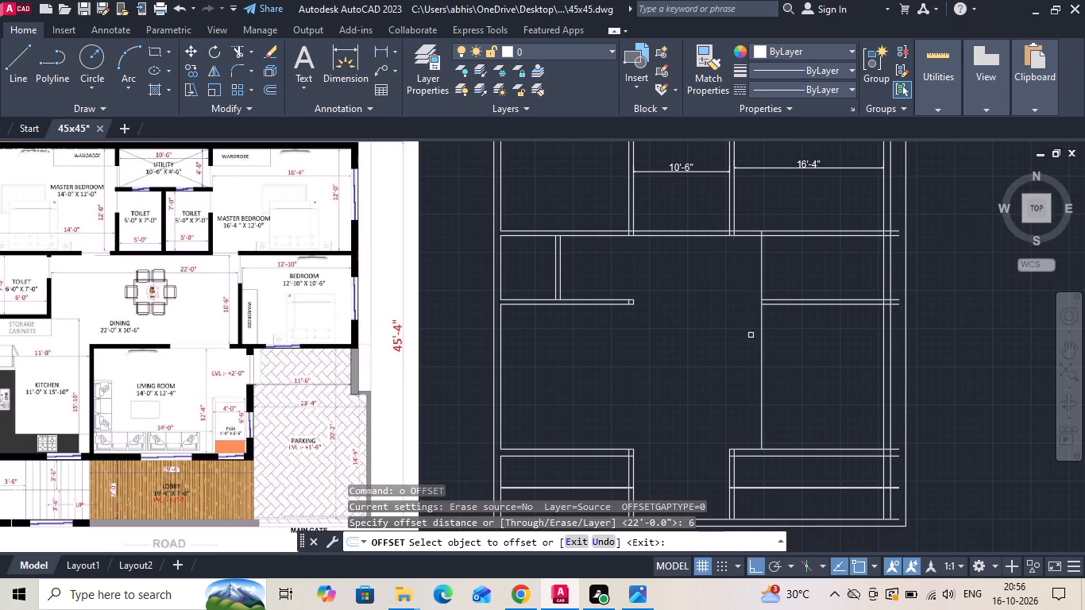
pyautogui.click(762, 276)
pyautogui.click(784, 267)
pyautogui.press('Escape')
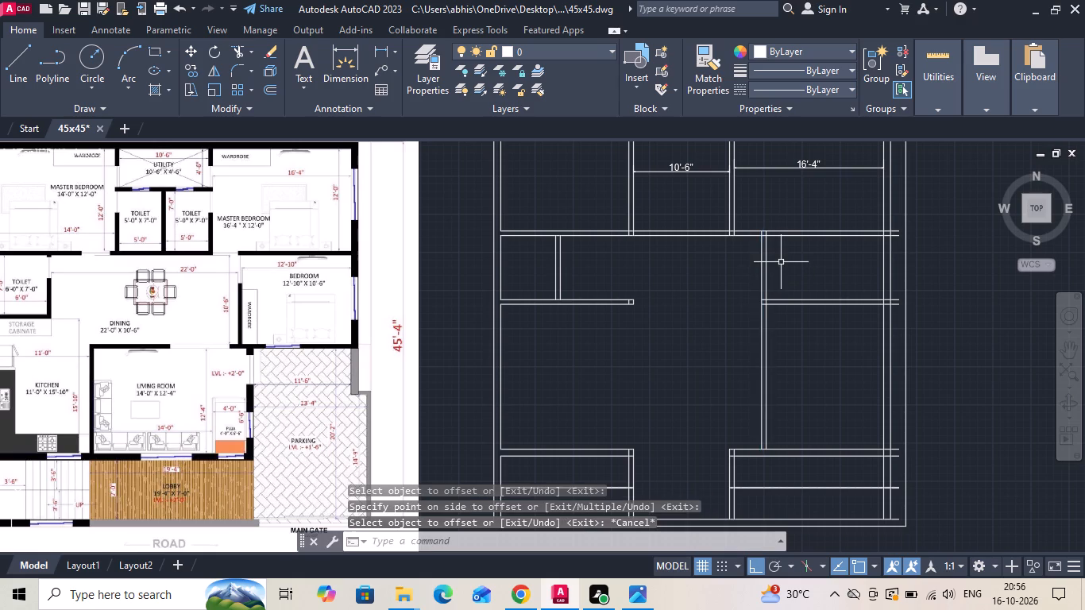
pyautogui.press('o')
pyautogui.press('Escape')
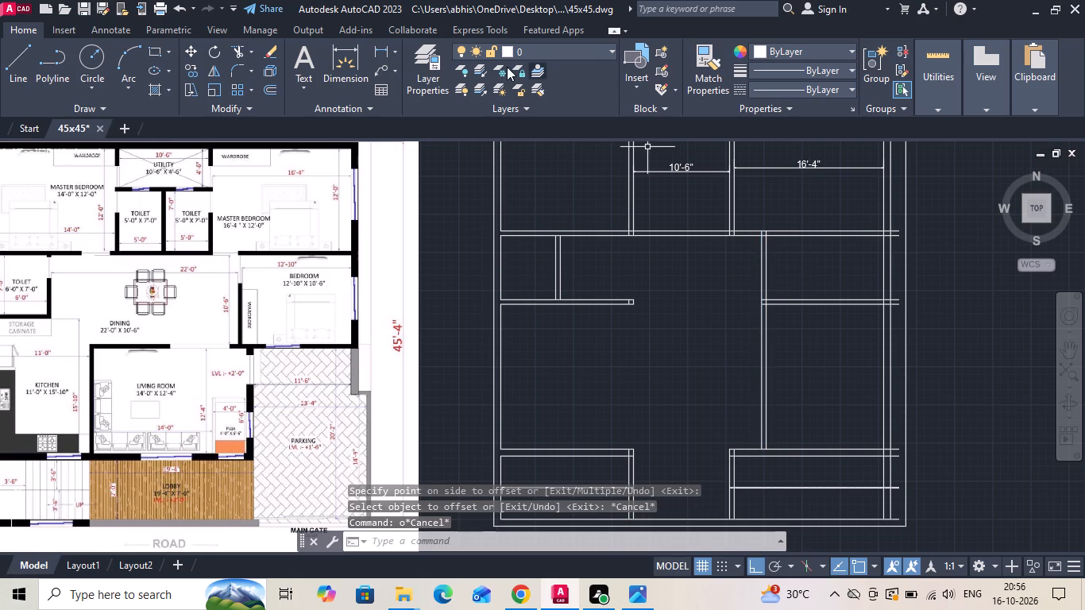
# Measure the bedroom's clear width between its left wall and the right outer wall.
pyautogui.click(383, 51)
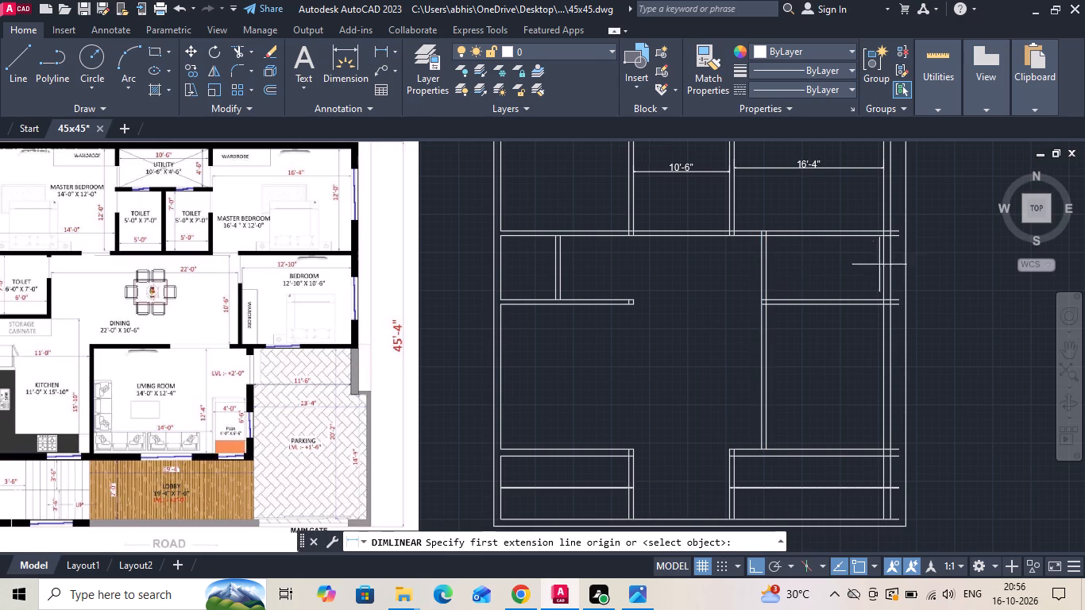
pyautogui.scroll(1, 909, 251)
pyautogui.click(862, 265)
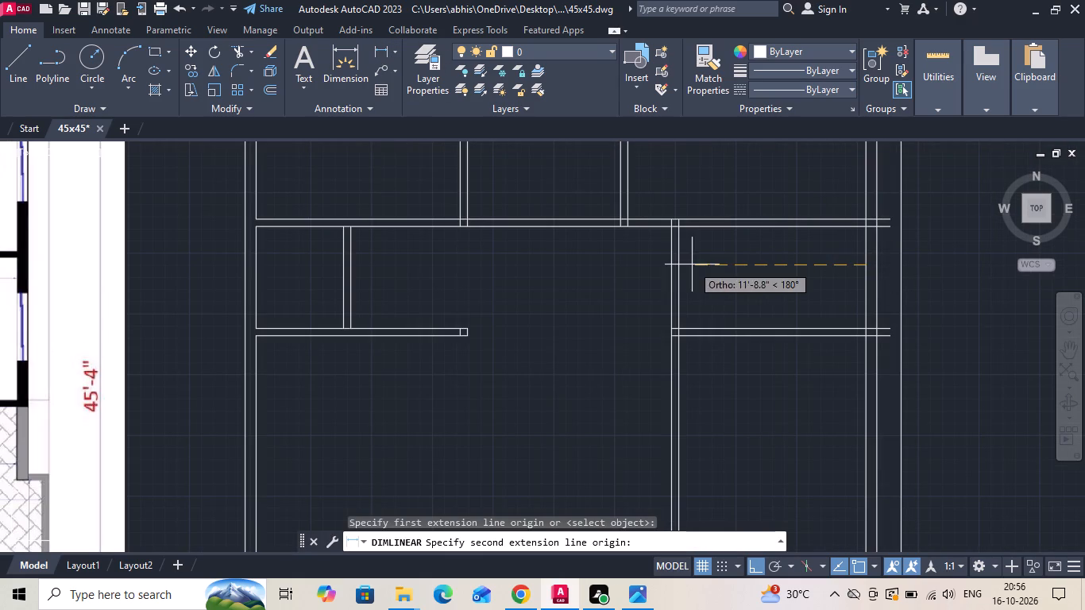
pyautogui.click(680, 263)
pyautogui.press('Escape')
pyautogui.scroll(-1, 786, 305)
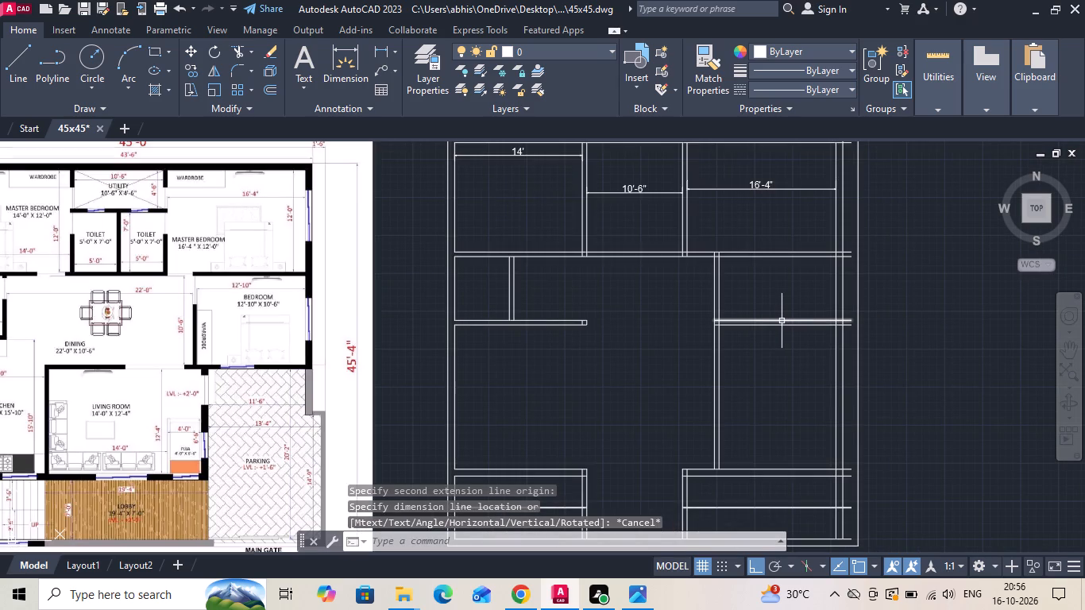
# Trim the bedroom's horizontal wall lines past the right outer wall and clean up the junction of its top wall with that outer wall.
pyautogui.write('tr')
pyautogui.press('space')
pyautogui.press('space')
pyautogui.scroll(1, 879, 330)
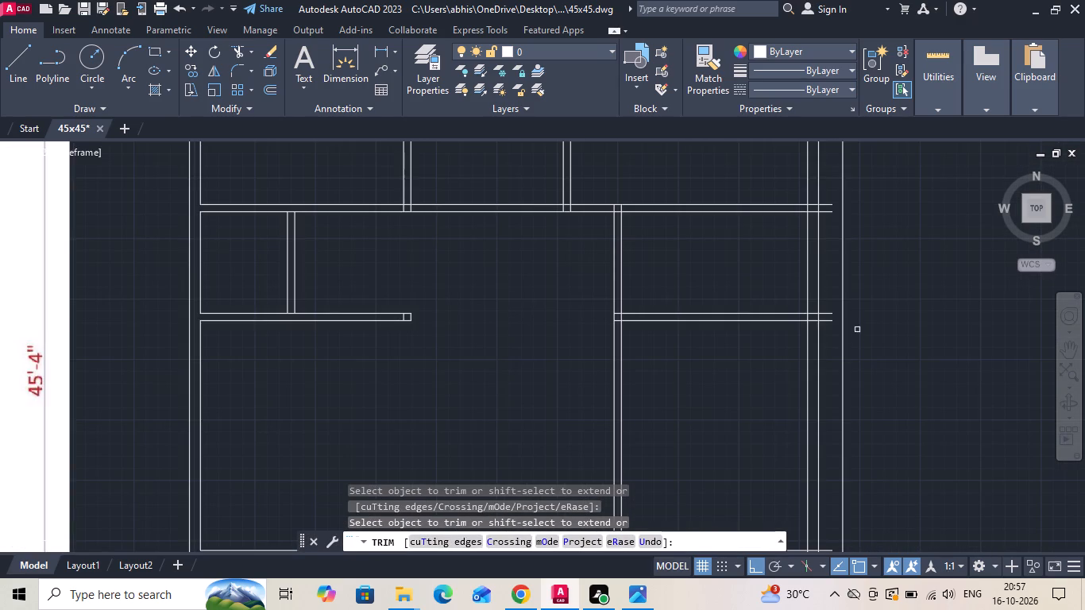
pyautogui.click(828, 362)
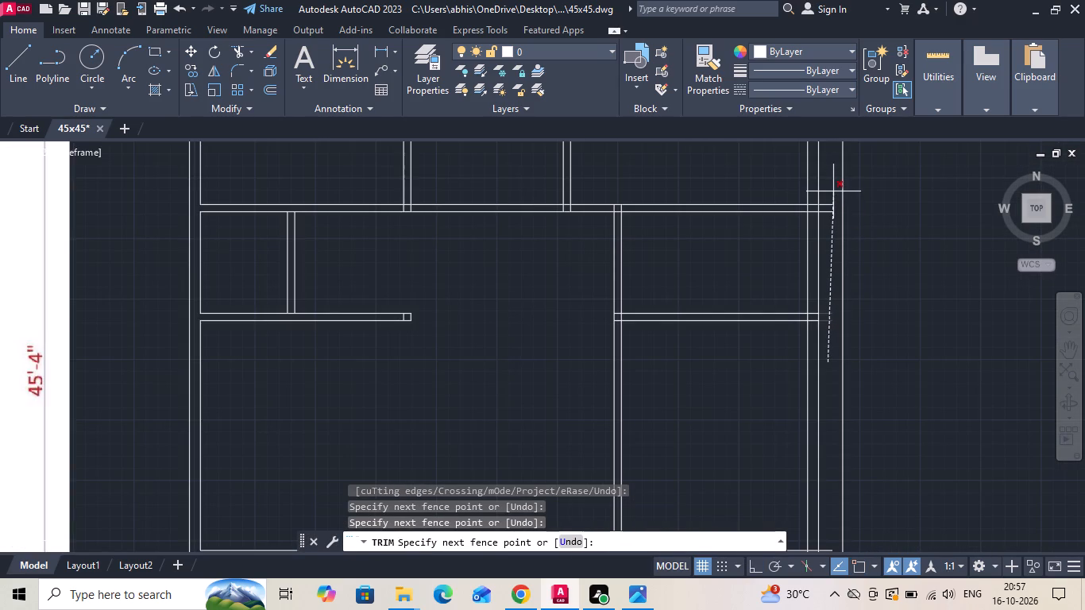
pyautogui.click(832, 181)
pyautogui.scroll(2, 832, 185)
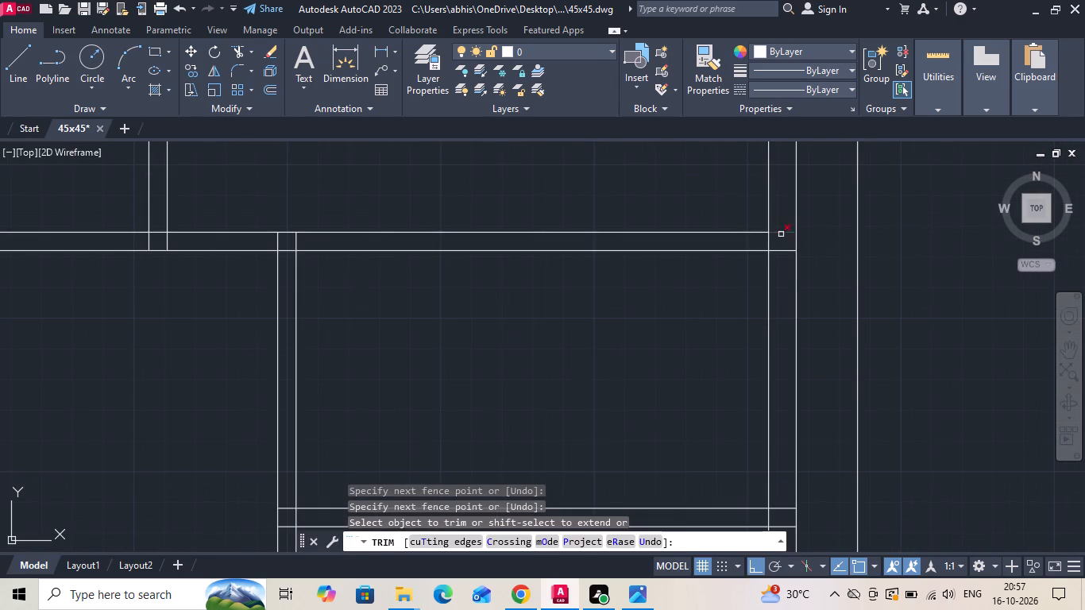
pyautogui.click(781, 234)
pyautogui.click(778, 253)
pyautogui.click(769, 244)
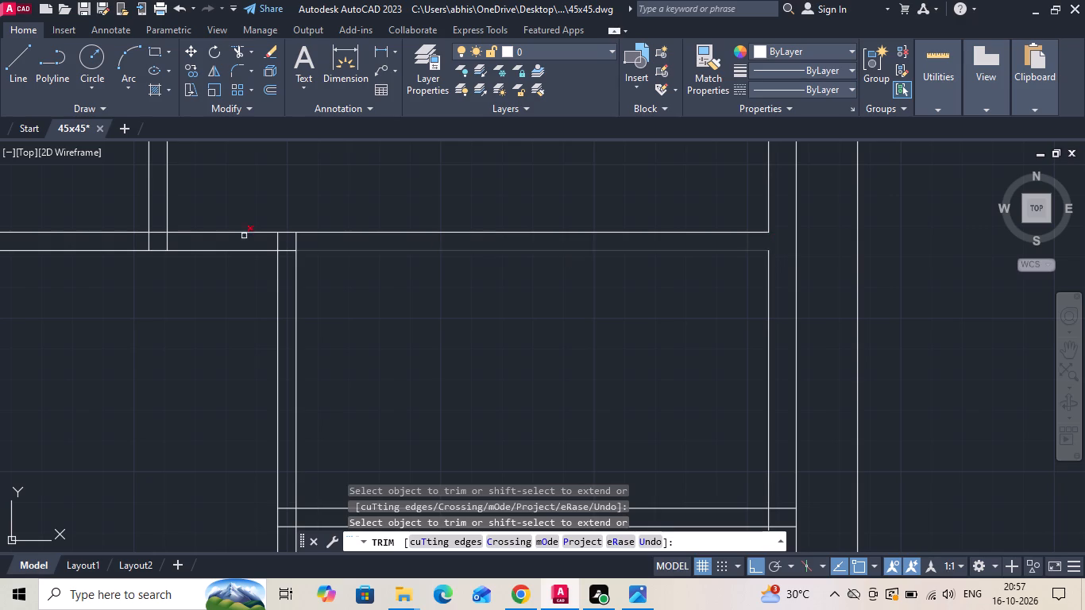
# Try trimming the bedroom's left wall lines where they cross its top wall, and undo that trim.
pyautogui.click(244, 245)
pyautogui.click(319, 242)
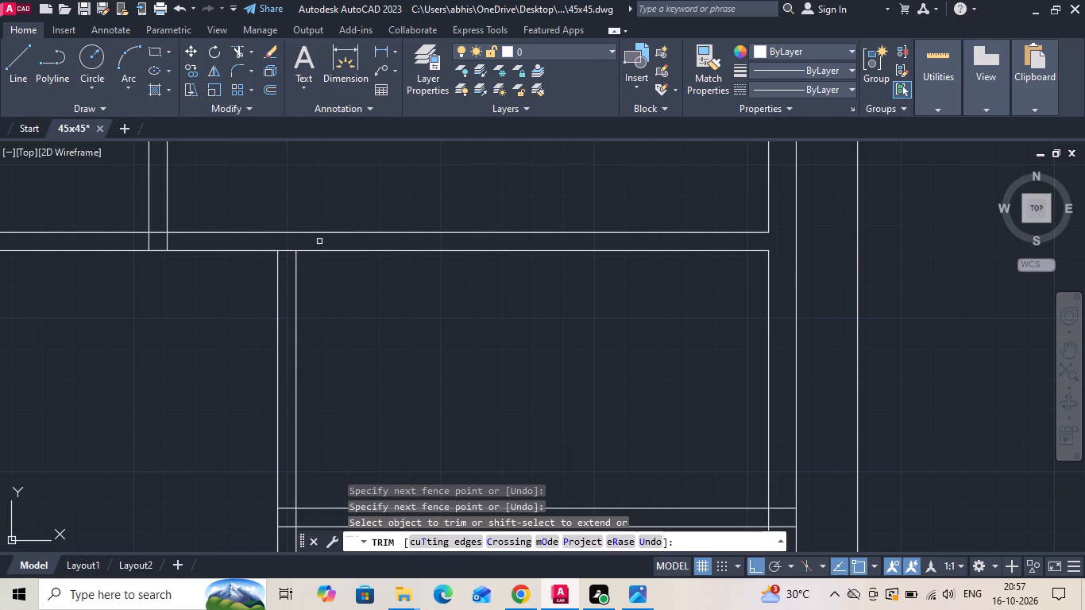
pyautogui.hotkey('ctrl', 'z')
# Trim the top wall lines between the second interior wall and the bedroom's left wall, and clean up the bedroom's upper left corner.
pyautogui.moveTo(245, 202); pyautogui.dragTo(234, 281)
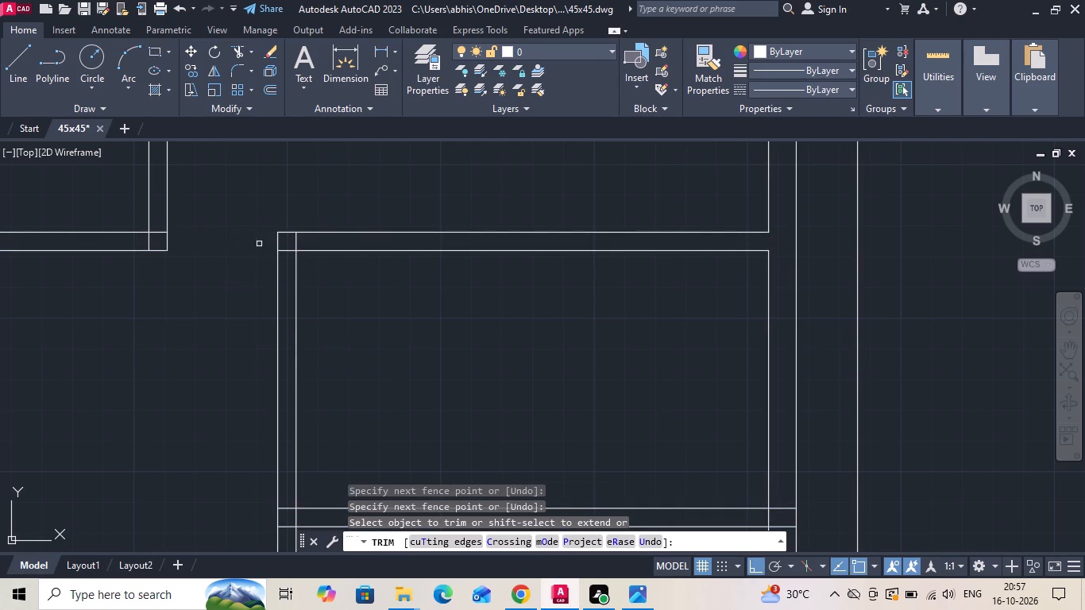
pyautogui.click(295, 241)
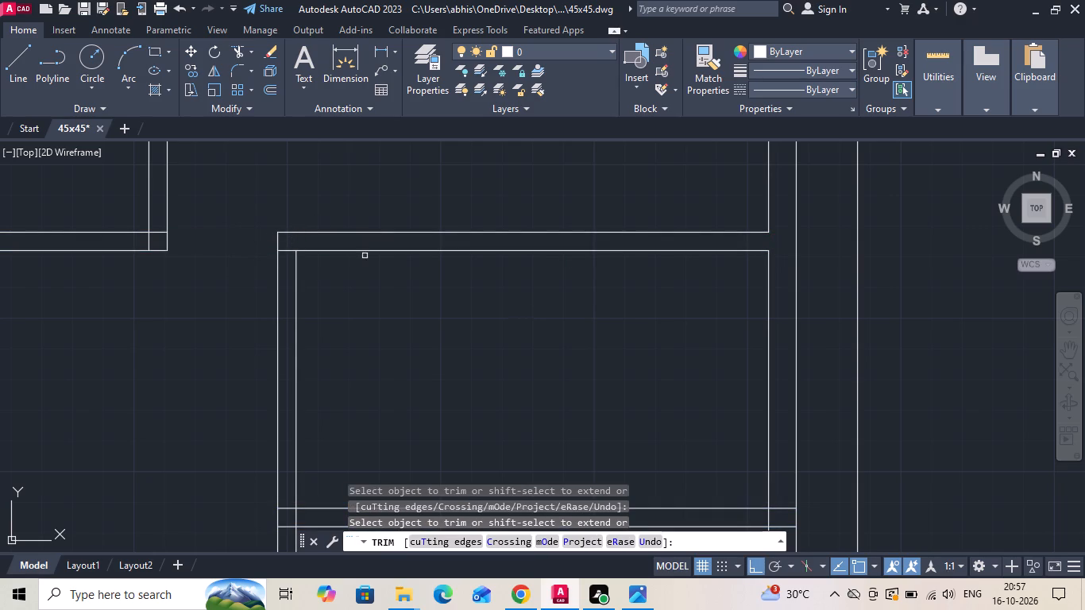
pyautogui.scroll(-3, 543, 360)
pyautogui.moveTo(566, 402); pyautogui.dragTo(707, 387, button='middle')
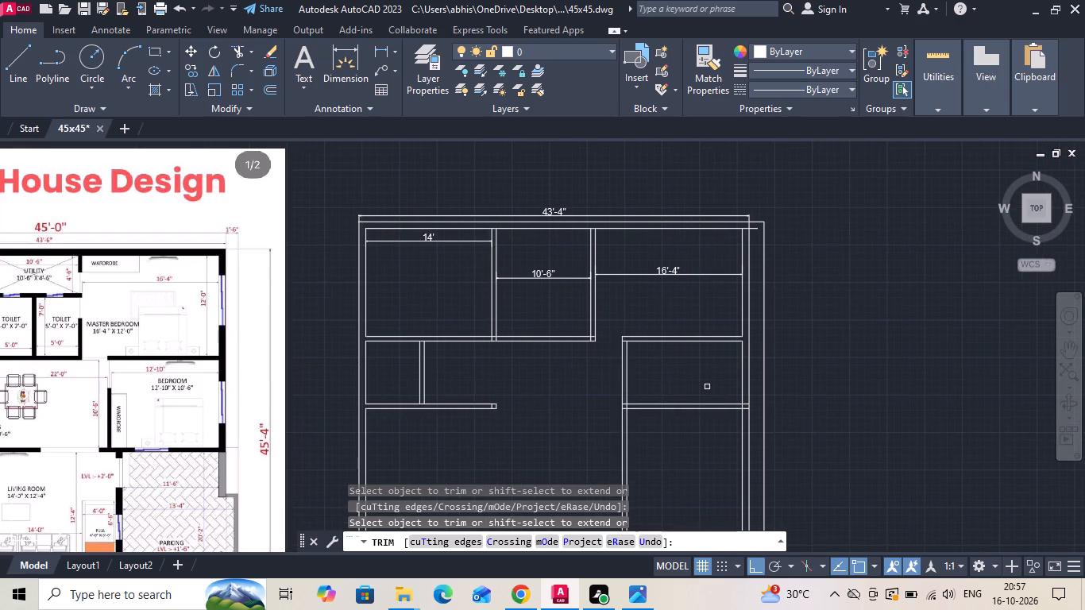
pyautogui.press('Escape')
# Offset the lower line of the bedroom's top wall 3' downward into the bedroom.
pyautogui.write('o 4')
pyautogui.press('Escape')
pyautogui.write('o')
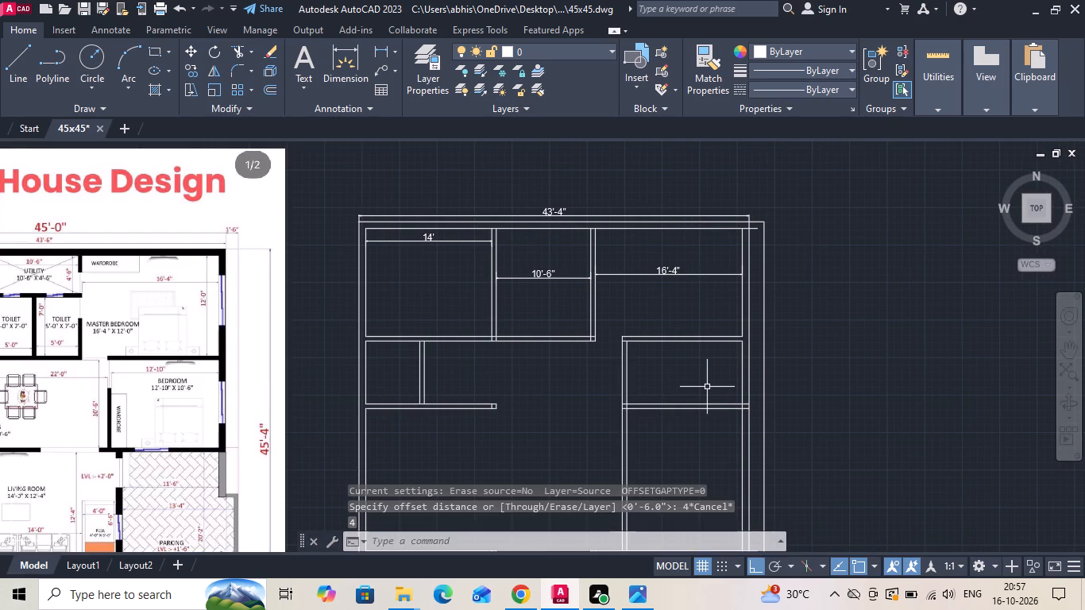
pyautogui.press('space')
pyautogui.write("3'")
pyautogui.press('Return')
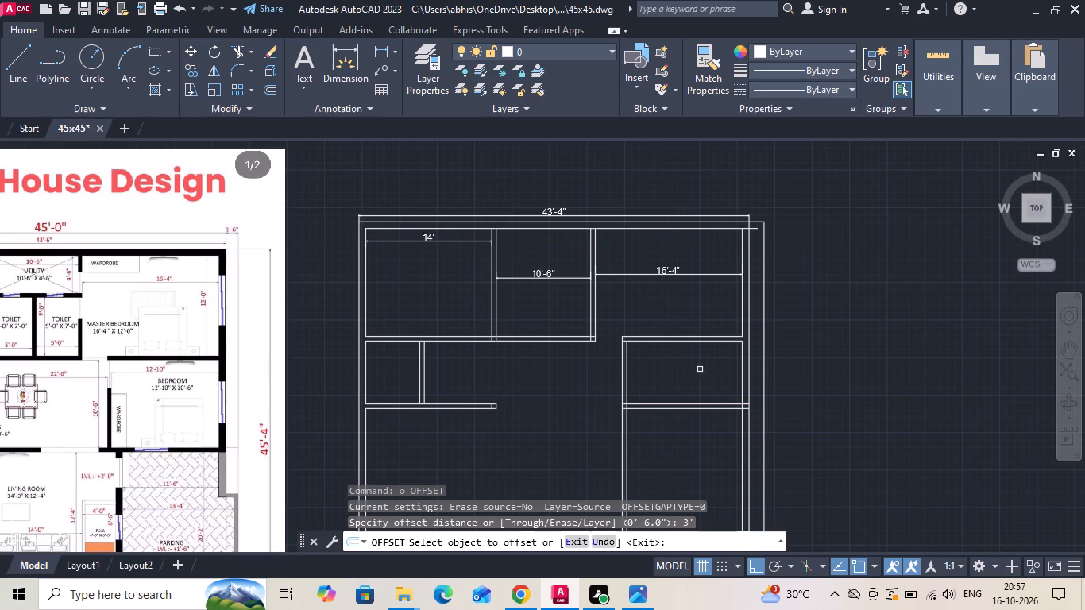
pyautogui.click(670, 343)
pyautogui.click(669, 359)
pyautogui.moveTo(658, 386); pyautogui.dragTo(724, 397, button='middle')
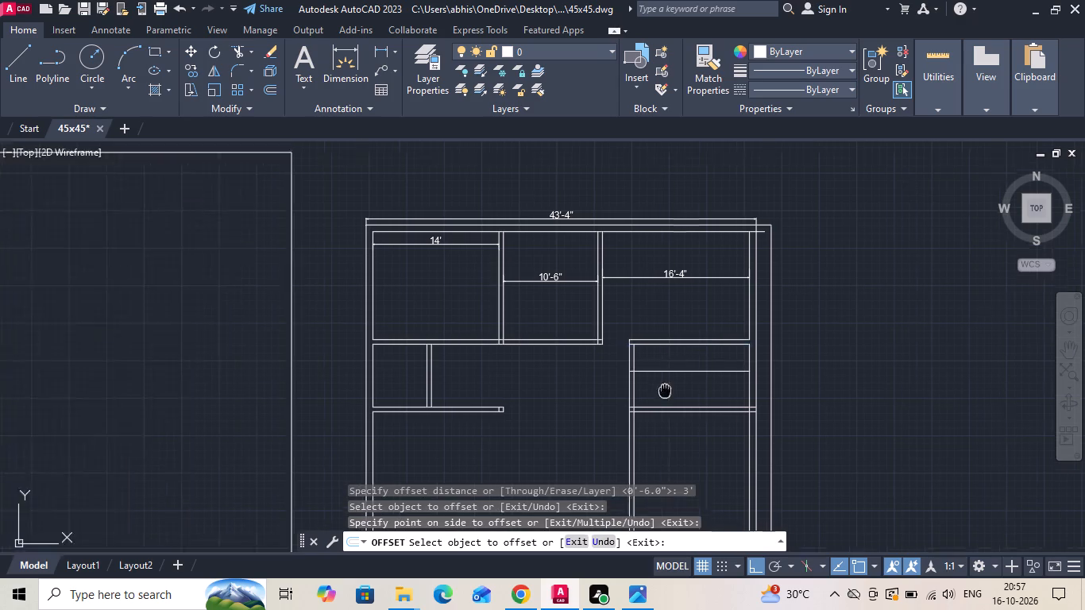
pyautogui.moveTo(724, 397); pyautogui.dragTo(813, 399, button='middle')
pyautogui.press('Escape')
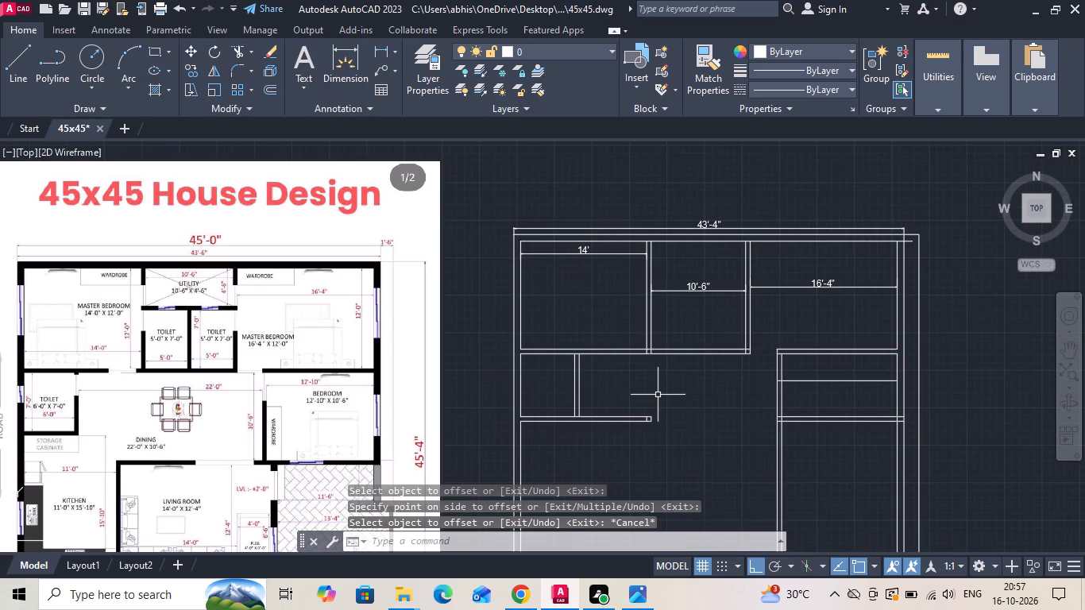
# Trim the bedroom's left wall lines above the 3' offset line, along with that line's remainder inside the bedroom, to open a doorway.
pyautogui.write('tr')
pyautogui.press('space')
pyautogui.press('space')
pyautogui.scroll(1, 738, 370)
pyautogui.moveTo(759, 370); pyautogui.dragTo(841, 403)
pyautogui.moveTo(838, 403); pyautogui.dragTo(812, 362, button='middle')
pyautogui.press('Escape')
pyautogui.scroll(-2, 812, 362)
pyautogui.scroll(1, 851, 366)
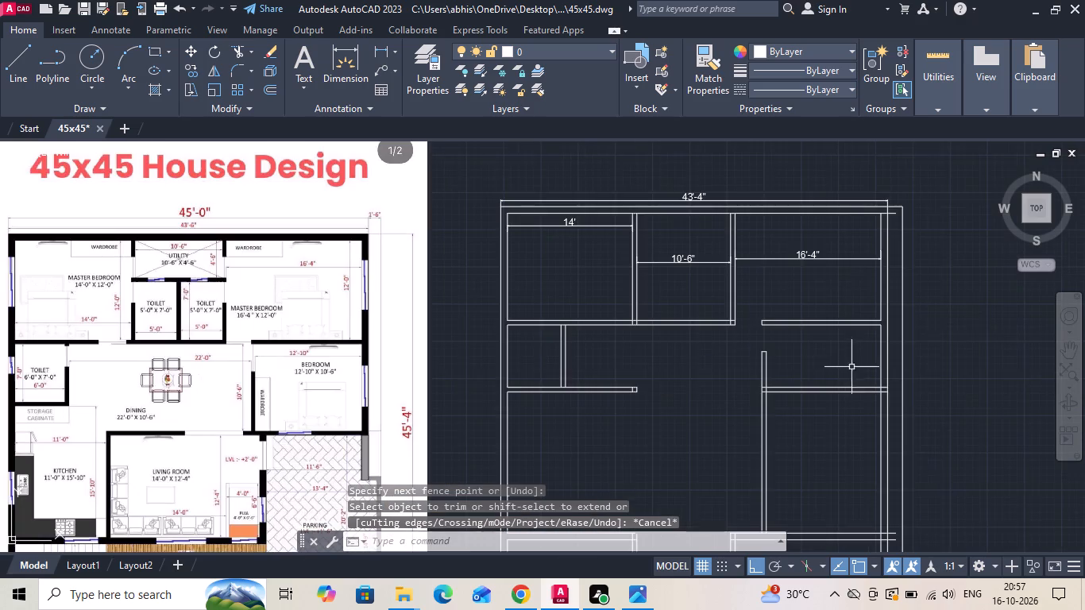
pyautogui.scroll(1, 350, 396)
pyautogui.press('Escape')
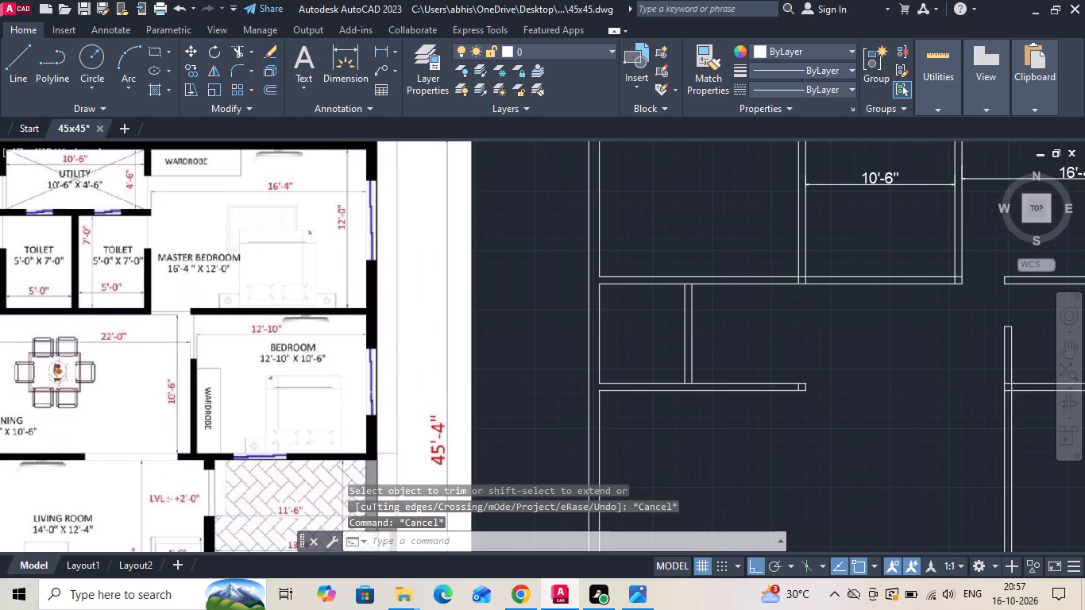
# Offset the lower line of the bedroom's top wall 10'6" downward to mark the room's depth.
pyautogui.press('o')
pyautogui.press('space')
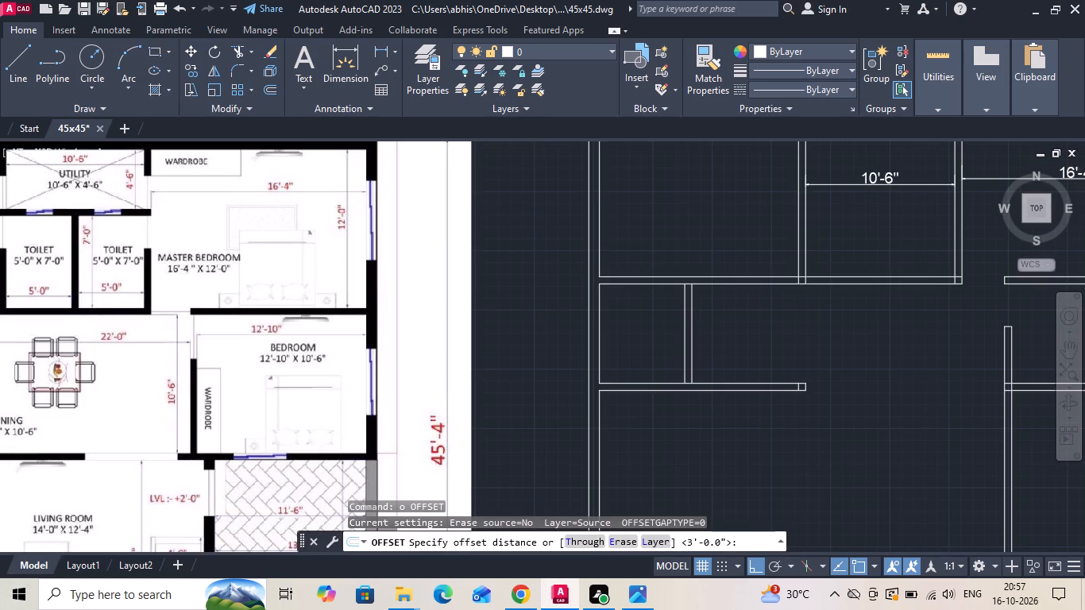
pyautogui.press('1')
pyautogui.press('0')
pyautogui.press("'")
pyautogui.press('6')
pyautogui.press('space')
pyautogui.scroll(-1, 326, 352)
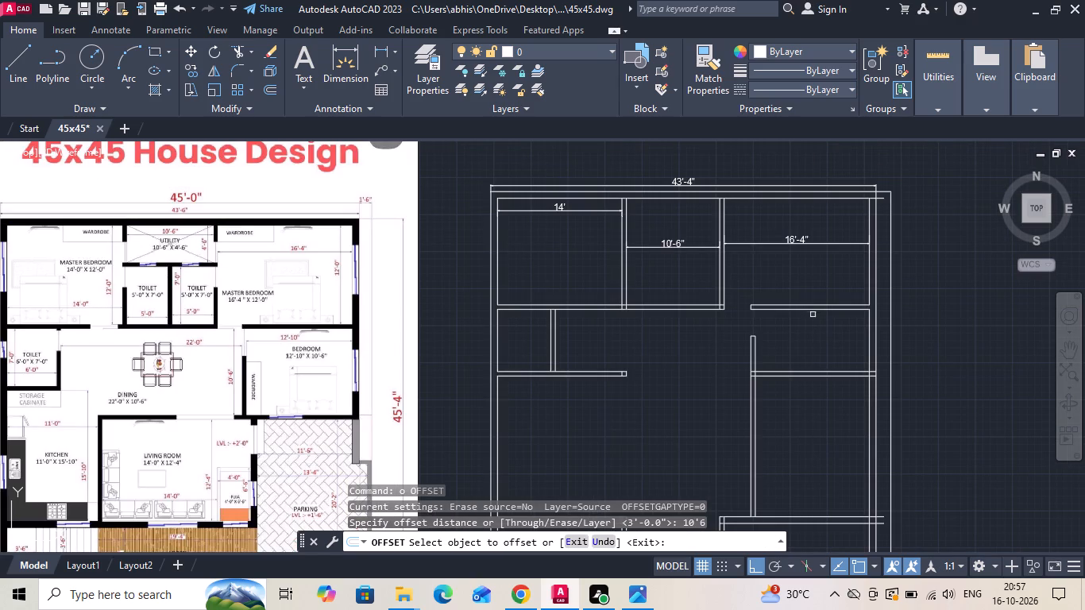
pyautogui.click(813, 307)
pyautogui.click(821, 386)
pyautogui.scroll(2, 863, 388)
pyautogui.press('Escape')
# Move the two lines of the bedroom's bottom wall down so the upper one lies on the 10'6" offset line.
pyautogui.click(844, 387)
pyautogui.click(807, 307)
pyautogui.rightClick(804, 305)
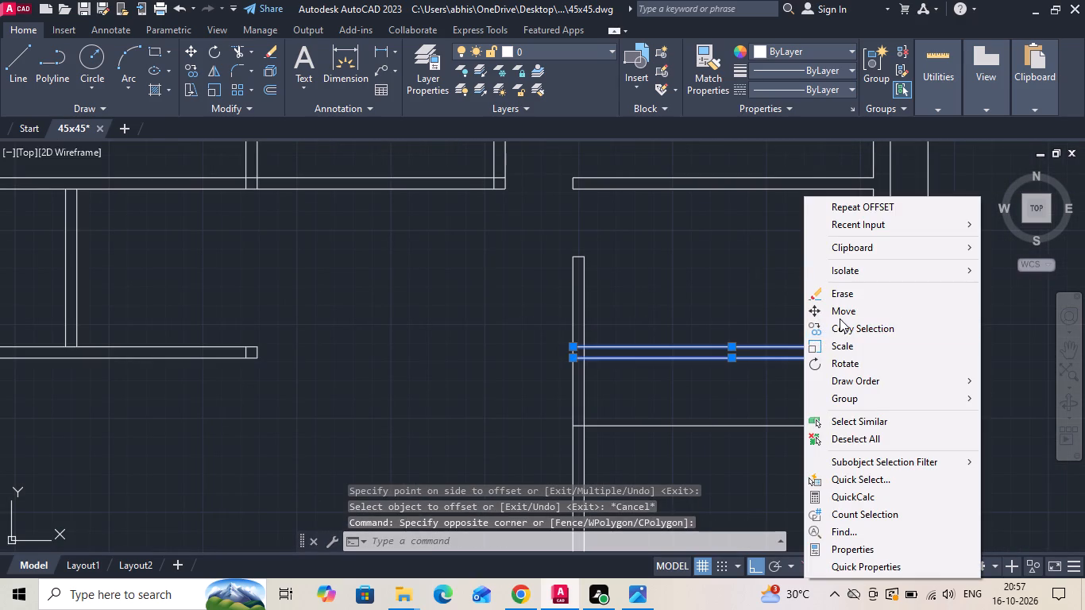
pyautogui.click(842, 316)
pyautogui.scroll(1, 865, 398)
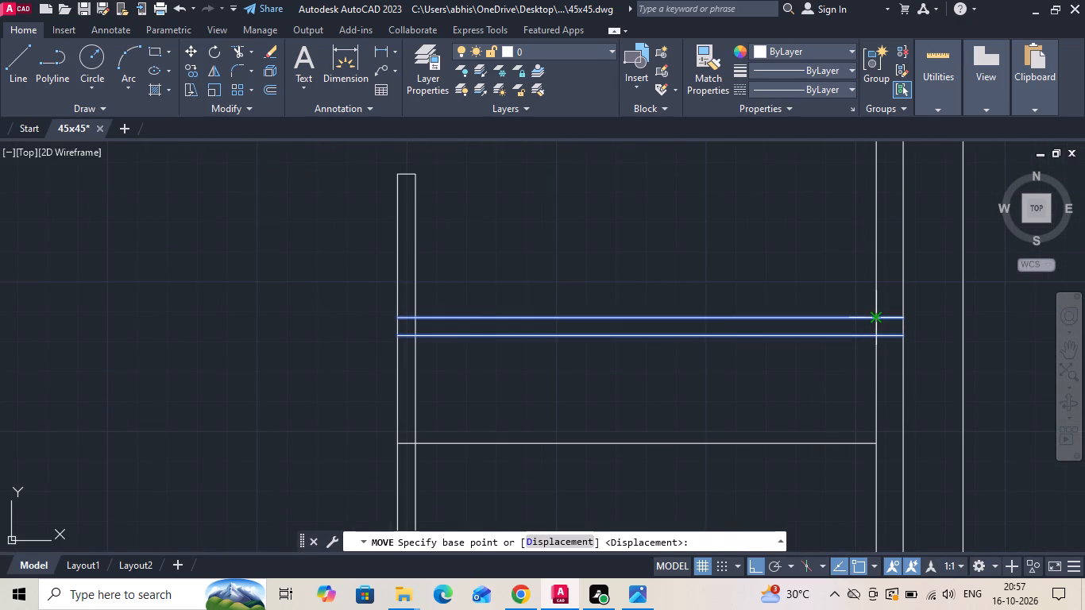
pyautogui.click(875, 321)
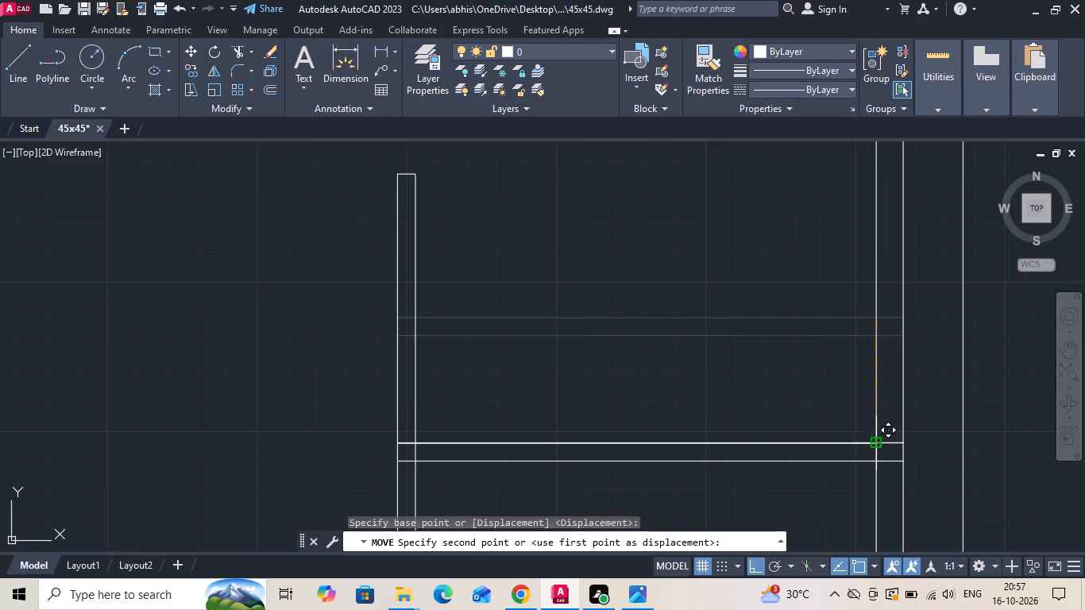
pyautogui.click(875, 439)
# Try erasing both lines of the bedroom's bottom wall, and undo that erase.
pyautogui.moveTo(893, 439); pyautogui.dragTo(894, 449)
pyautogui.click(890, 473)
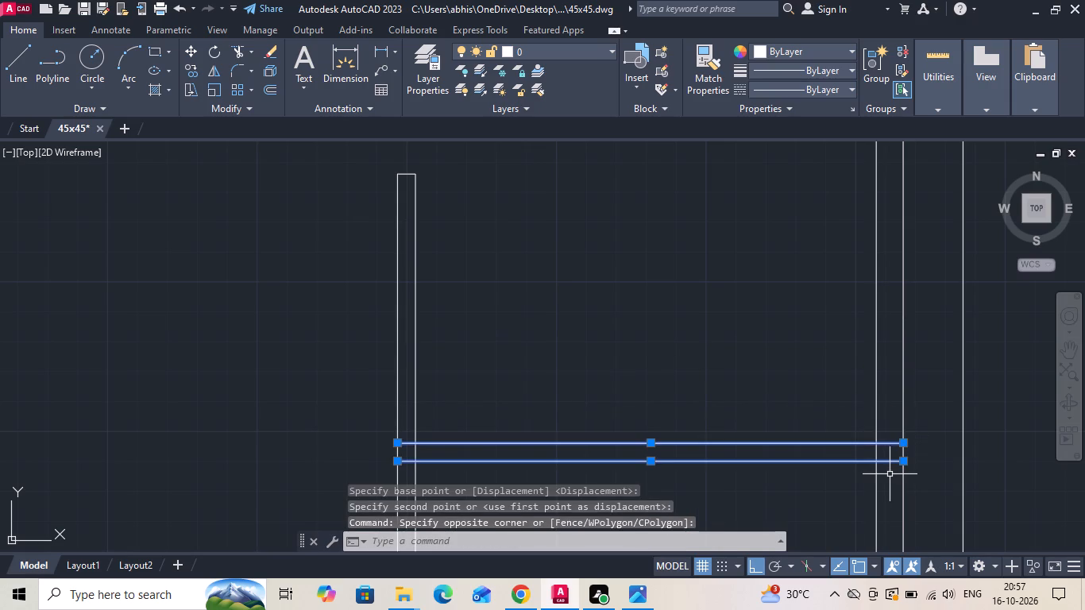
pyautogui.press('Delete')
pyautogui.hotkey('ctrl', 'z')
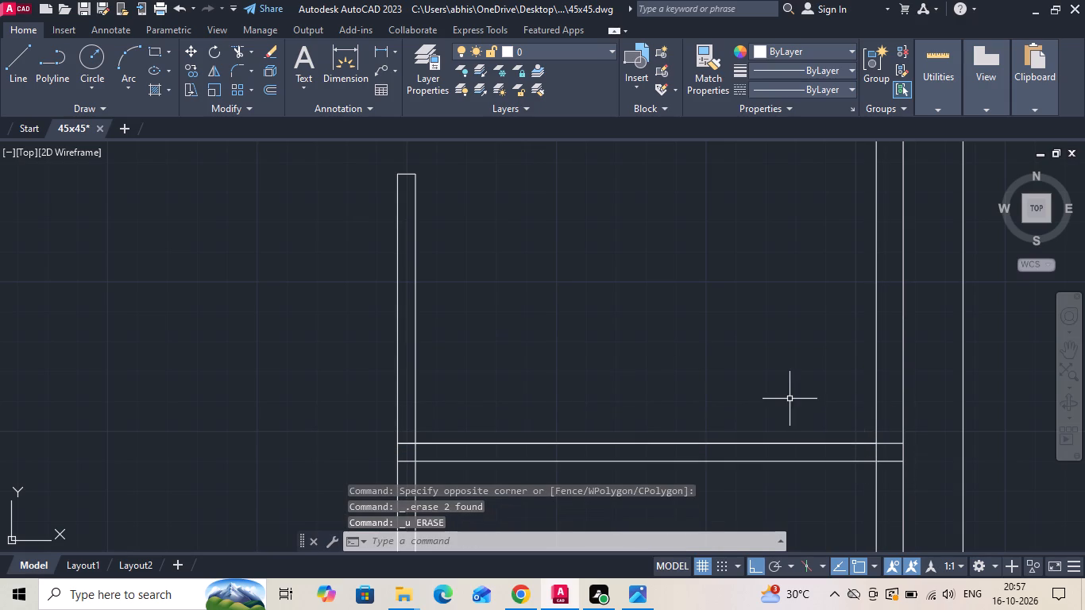
# Erase the overlapping upper line of the bedroom's bottom wall that runs into the right outer wall, keeping the offset line.
pyautogui.click(895, 444)
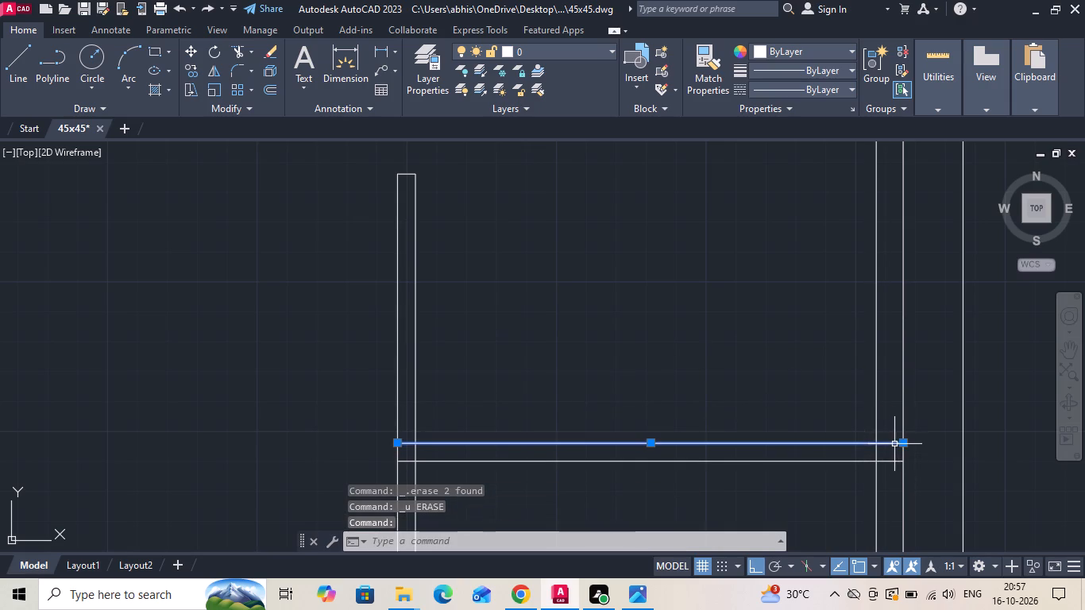
pyautogui.press('Delete')
# Extend both lines of the bedroom's bottom wall leftward across the plan to the left outer wall.
pyautogui.scroll(-3, 731, 382)
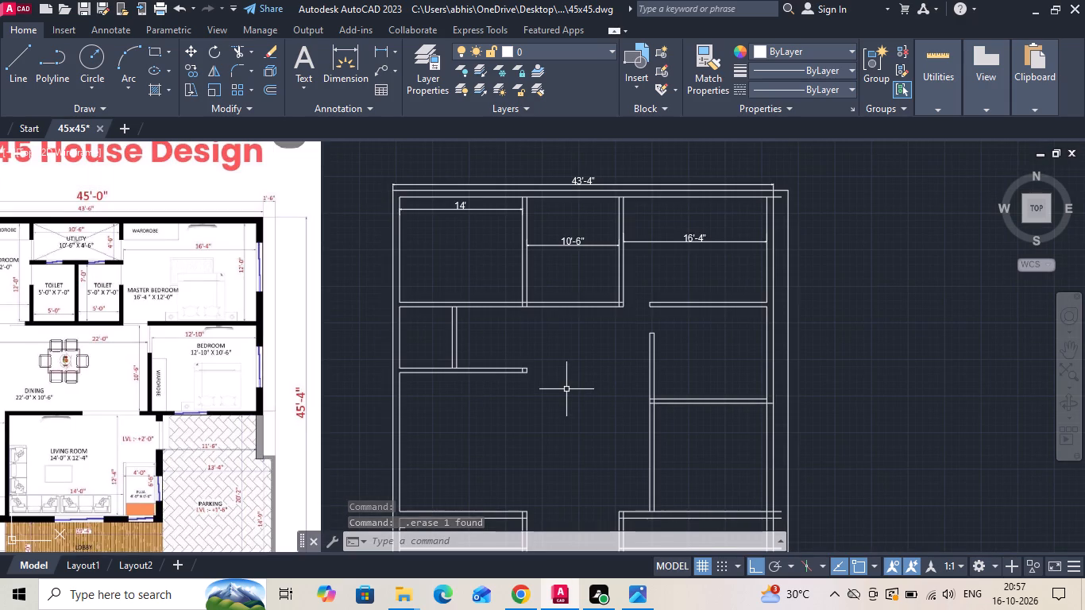
pyautogui.moveTo(570, 390); pyautogui.dragTo(699, 409, button='middle')
pyautogui.moveTo(705, 409); pyautogui.dragTo(725, 330, button='middle')
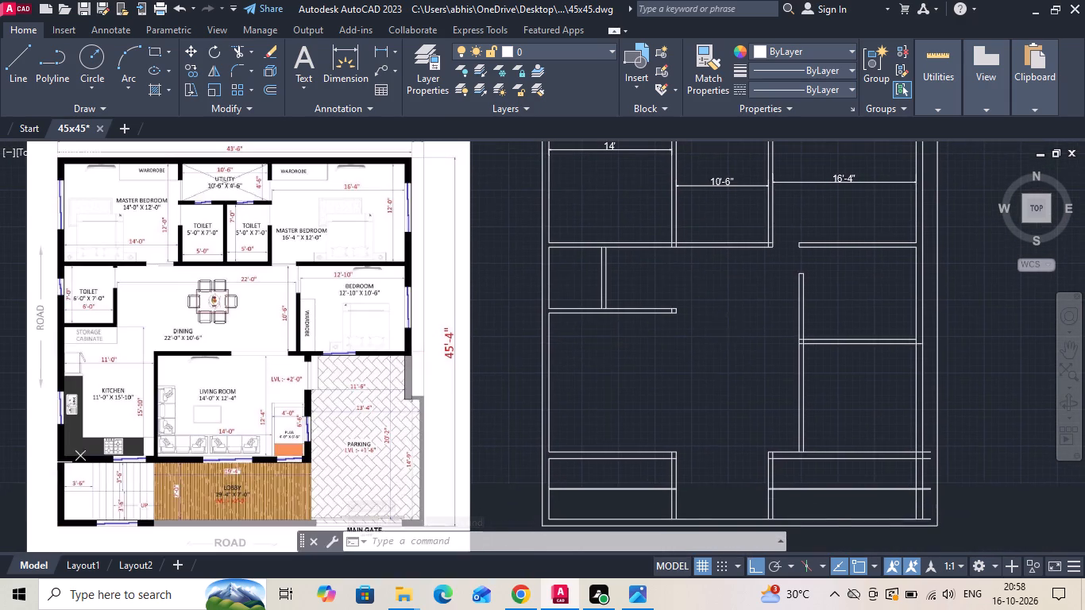
pyautogui.write('ex')
pyautogui.press('space')
pyautogui.moveTo(840, 334); pyautogui.dragTo(835, 355)
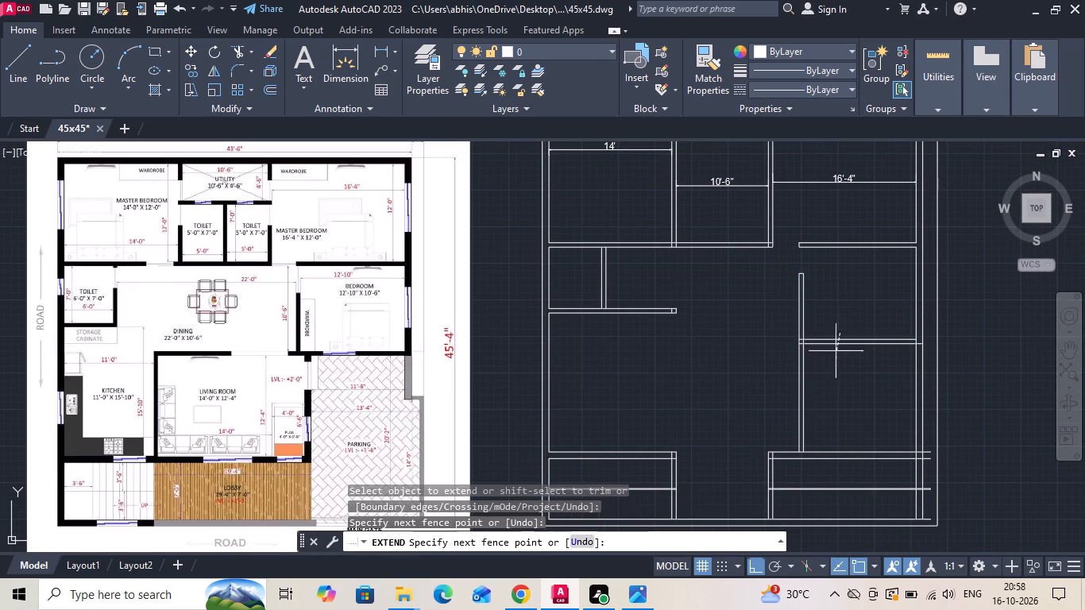
pyautogui.moveTo(835, 355); pyautogui.dragTo(828, 376)
pyautogui.press('Escape')
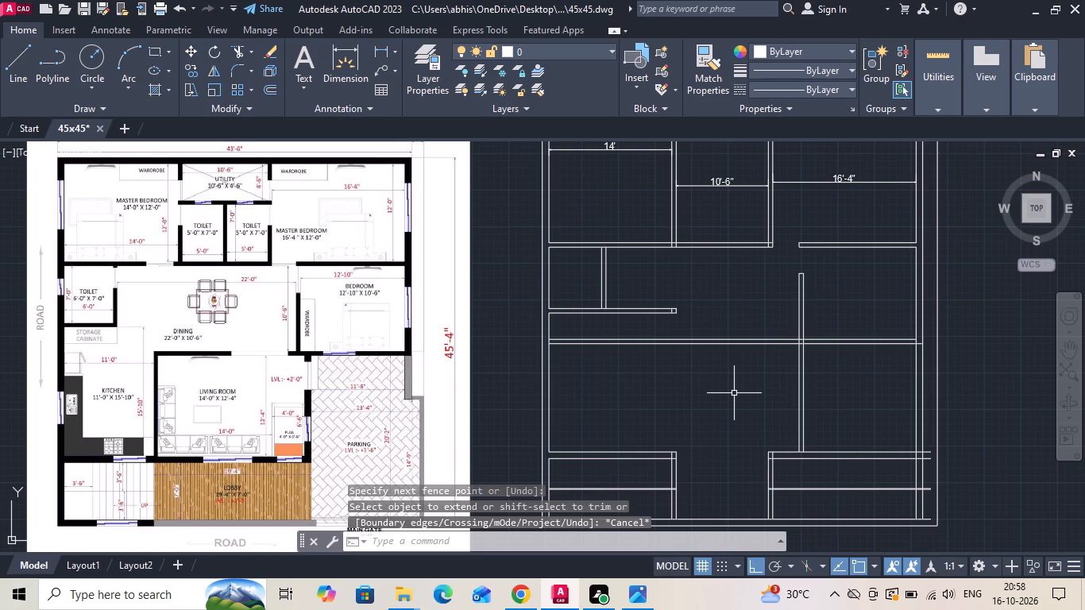
pyautogui.press('Escape')
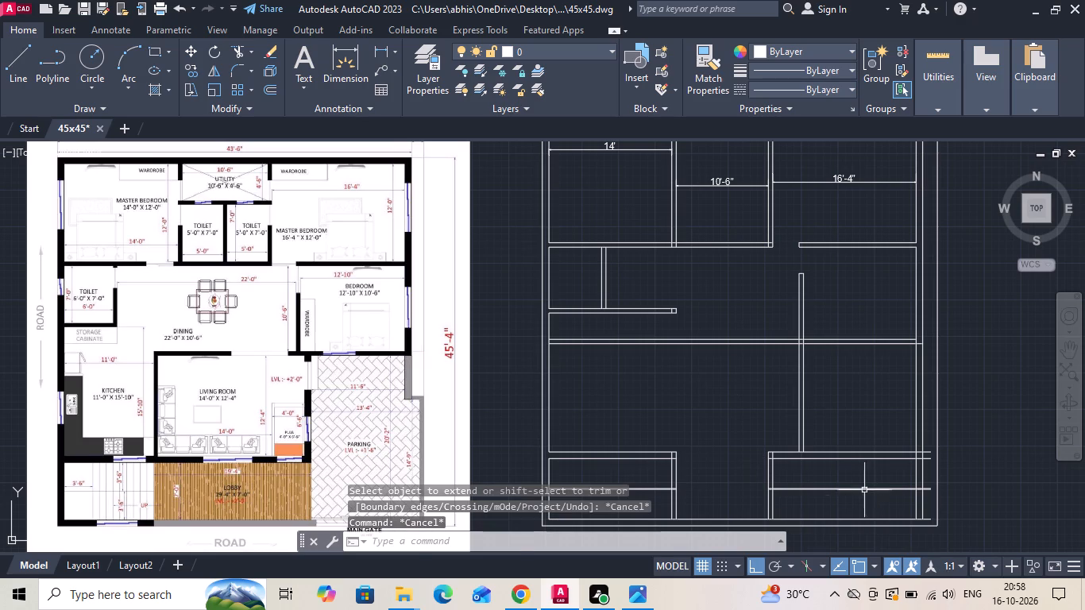
# Erase the two horizontal wall lines below the bedroom's left wall, on the parking side of the lower strip.
pyautogui.moveTo(870, 476); pyautogui.dragTo(868, 464)
pyautogui.click(851, 420)
pyautogui.press('Delete')
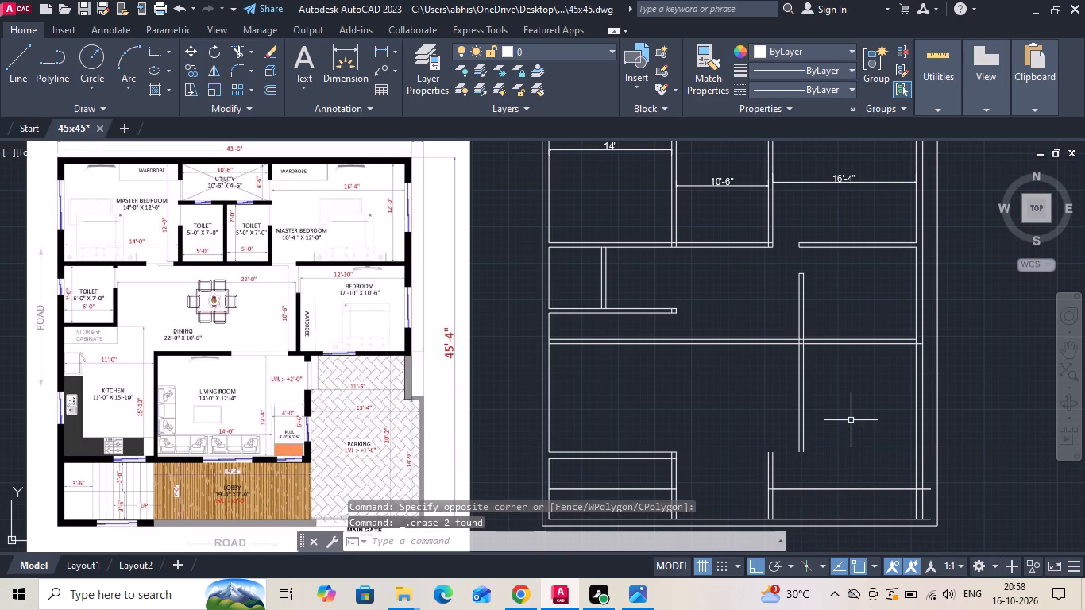
# Extend the kitchen's bottom wall lines rightward and the bedroom's left wall lines down to meet them.
pyautogui.write('ex')
pyautogui.press('space')
pyautogui.click(650, 442)
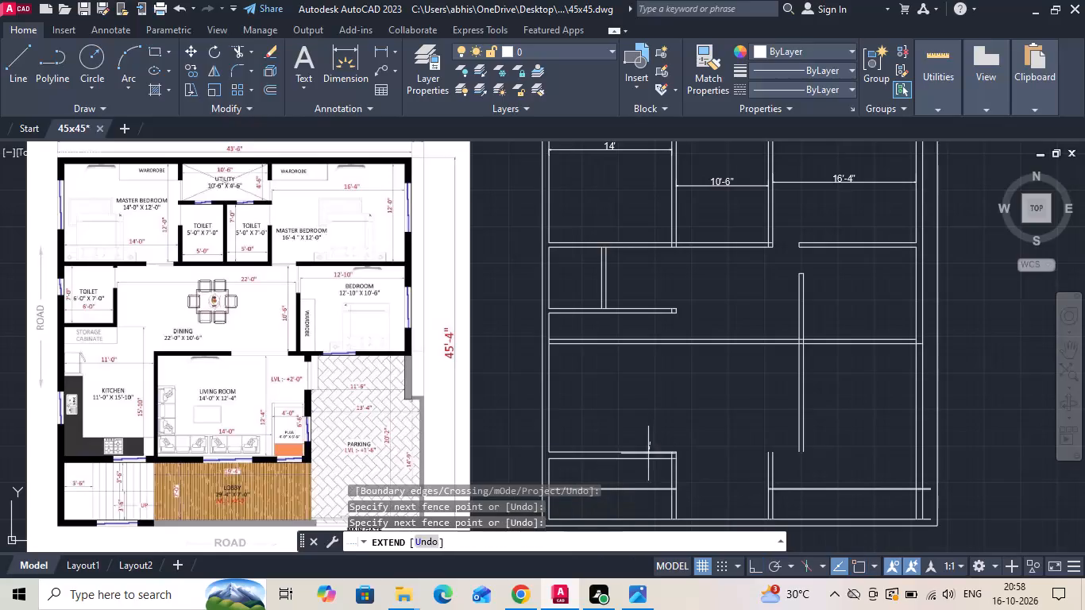
pyautogui.click(644, 473)
pyautogui.moveTo(758, 469); pyautogui.dragTo(760, 427)
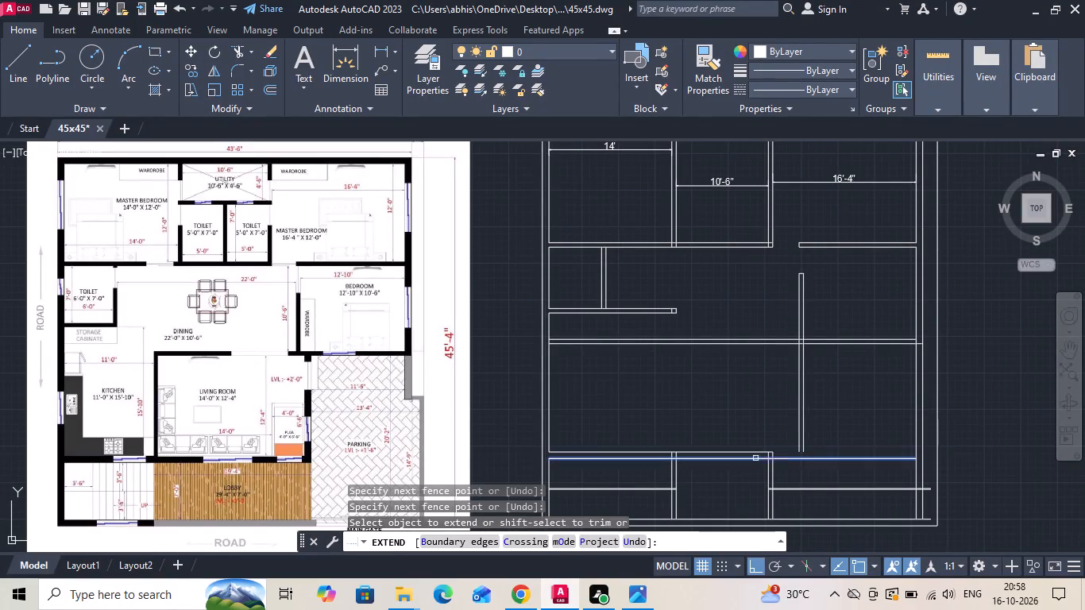
pyautogui.click(757, 461)
pyautogui.click(757, 438)
pyautogui.moveTo(792, 424); pyautogui.dragTo(814, 429)
pyautogui.press('Escape')
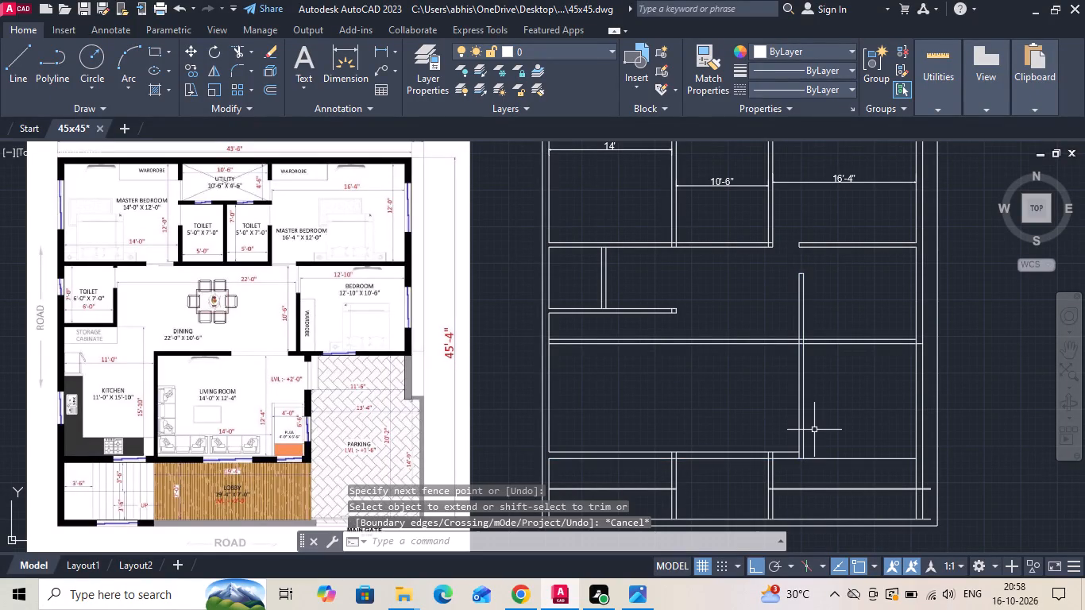
# Erase the leftover vertical wall lines between the lobby and parking, plus the horizontal lines running right from them.
pyautogui.moveTo(807, 425); pyautogui.dragTo(797, 360, button='middle')
pyautogui.press('Escape')
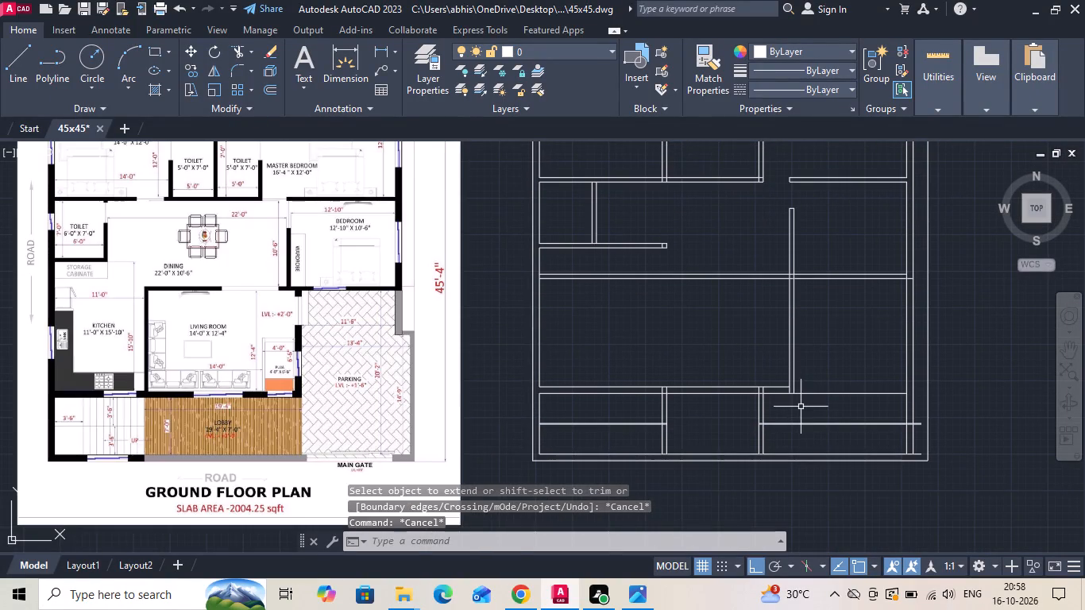
pyautogui.moveTo(802, 411); pyautogui.dragTo(792, 419)
pyautogui.click(743, 433)
pyautogui.press('Delete')
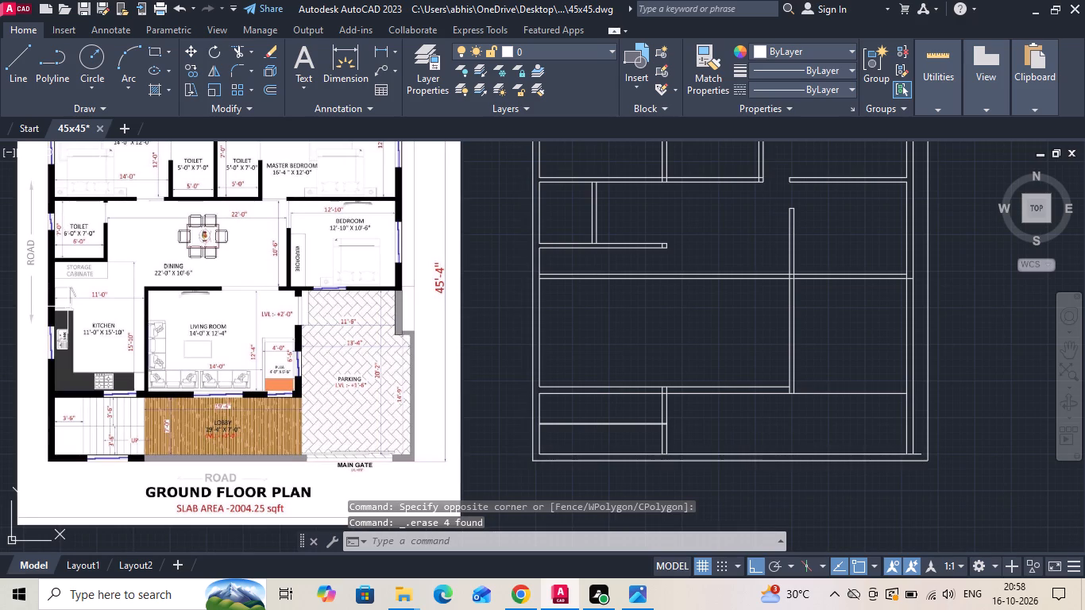
# Offset the inner line of the left outer wall 11' to the right to set the kitchen's width.
pyautogui.press('o')
pyautogui.press('Return')
pyautogui.write('11')
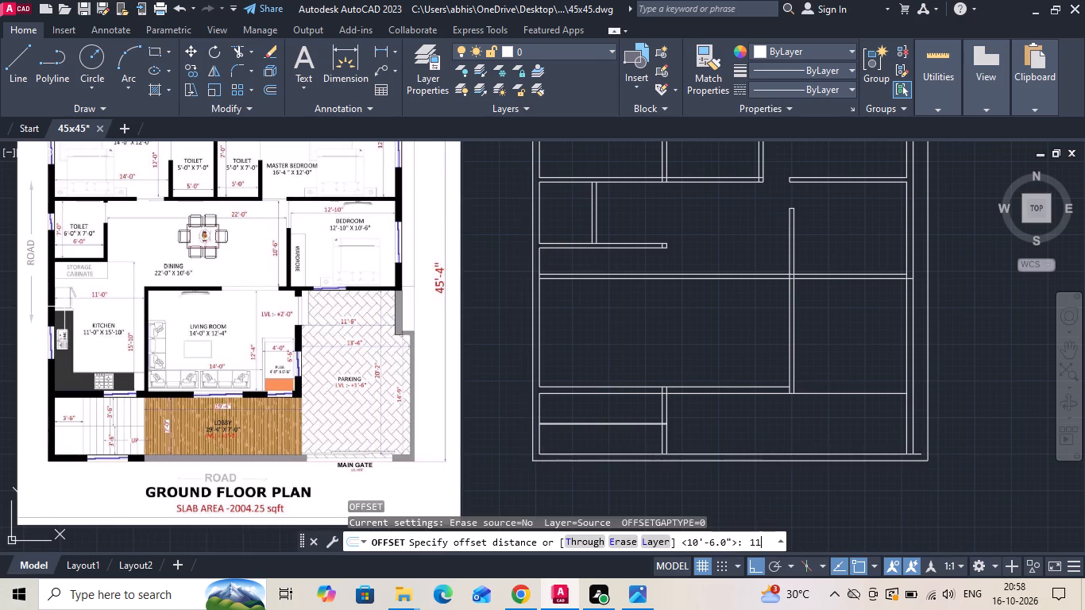
pyautogui.press("'")
pyautogui.press('Return')
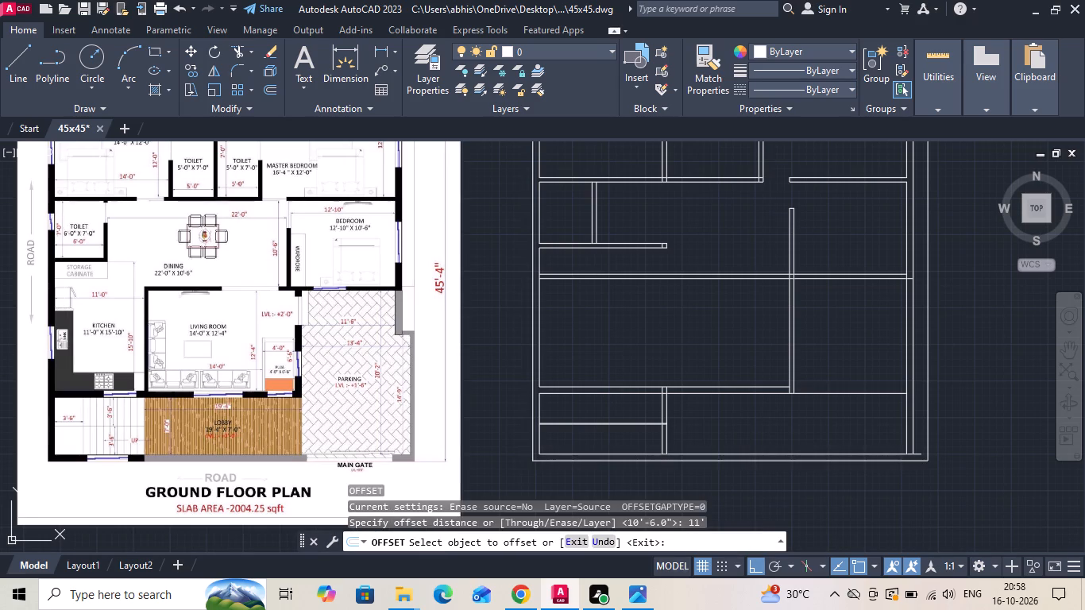
pyautogui.click(541, 313)
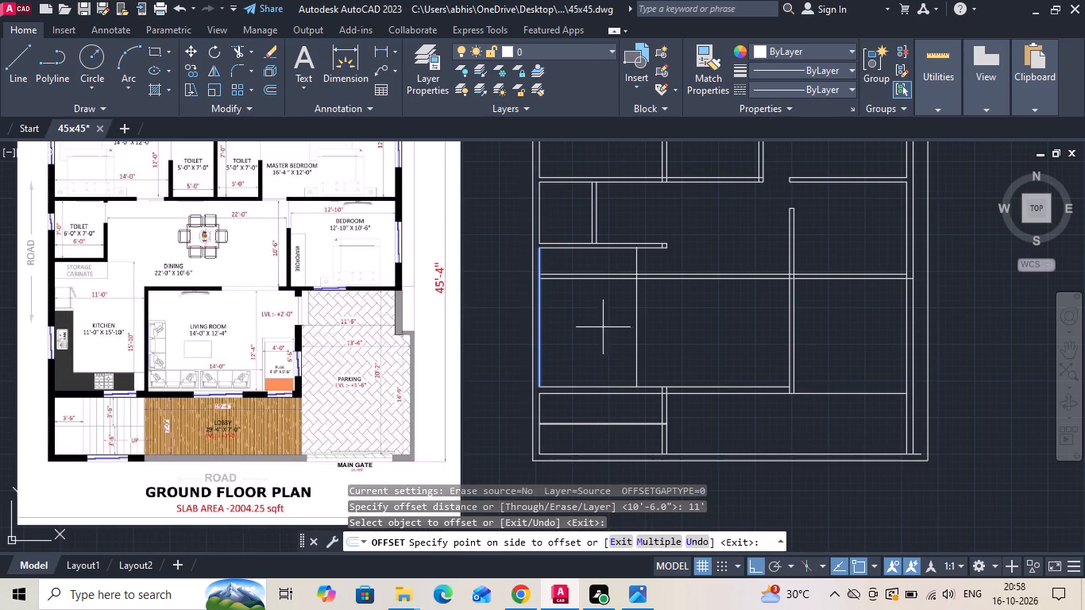
pyautogui.click(610, 329)
pyautogui.press('Escape')
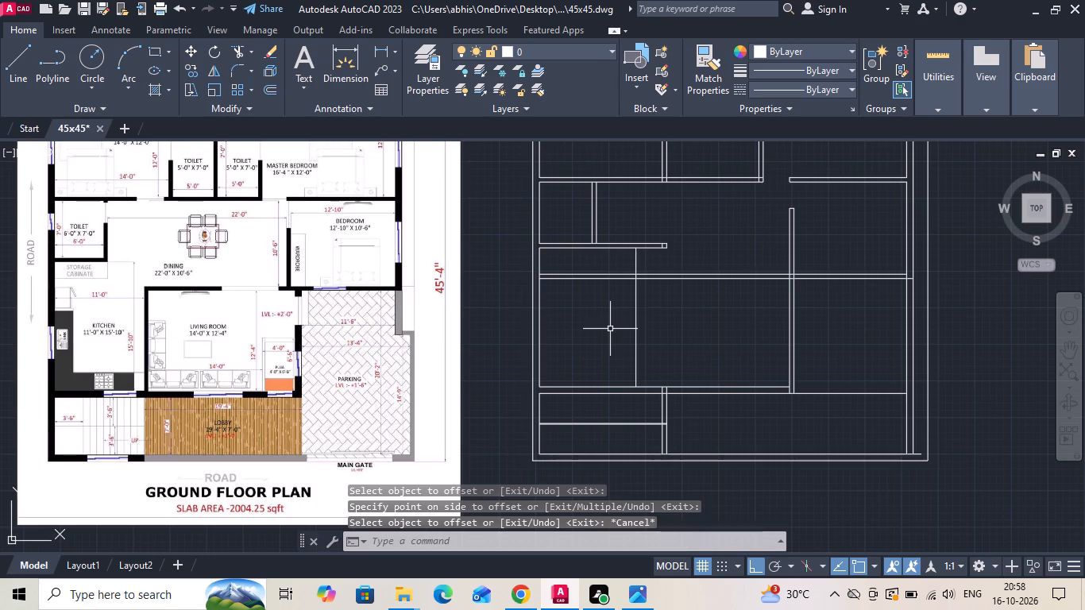
# Offset the kitchen's new right-hand line 6" to the right for the wall thickness.
pyautogui.write('o')
pyautogui.press('space')
pyautogui.write('6')
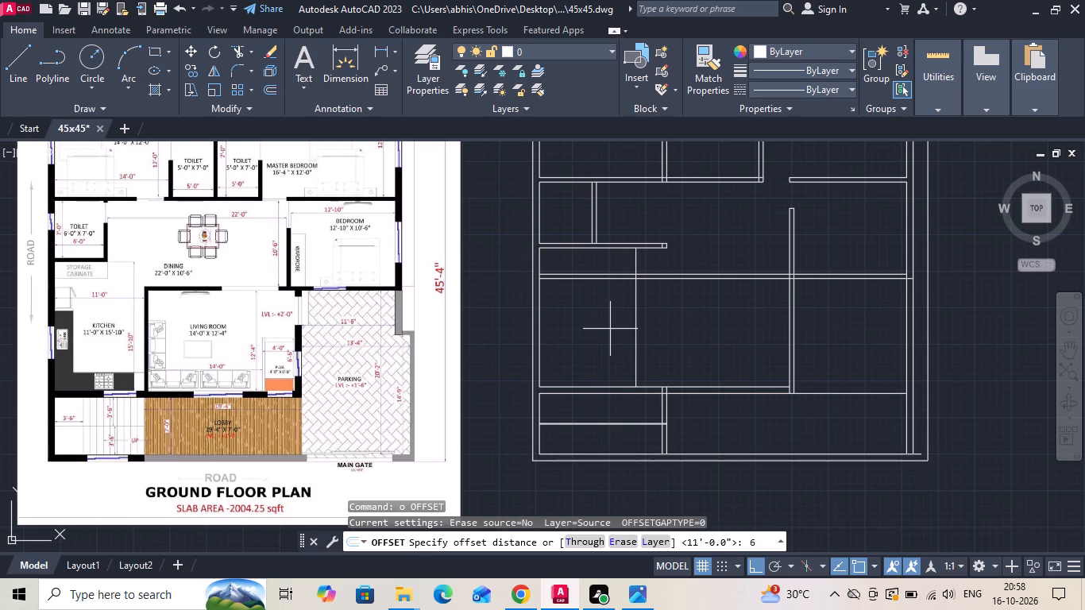
pyautogui.press('space')
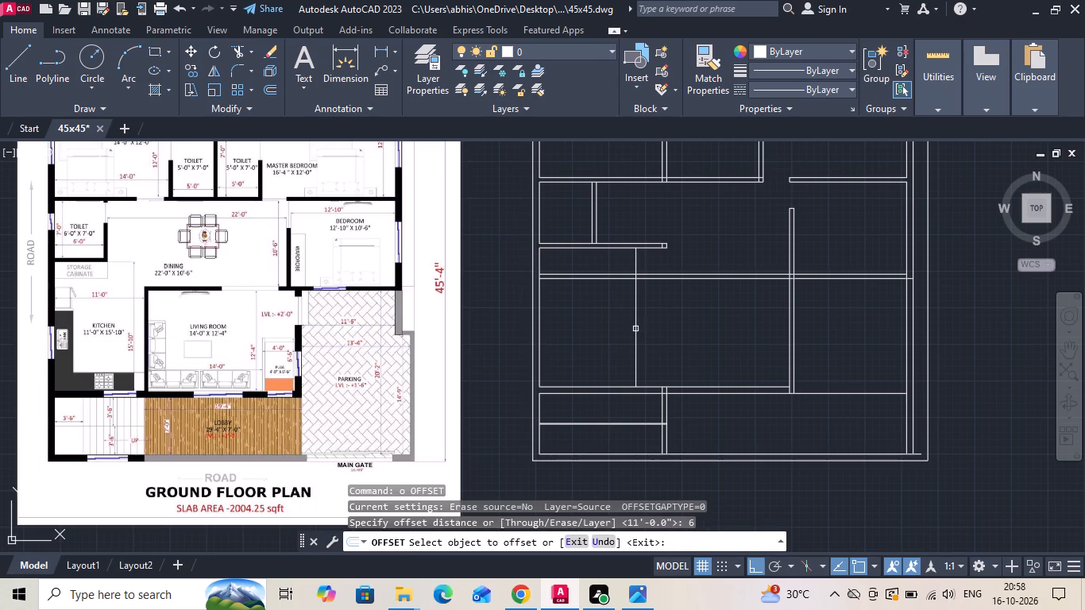
pyautogui.click(635, 329)
pyautogui.click(674, 322)
pyautogui.press('Escape')
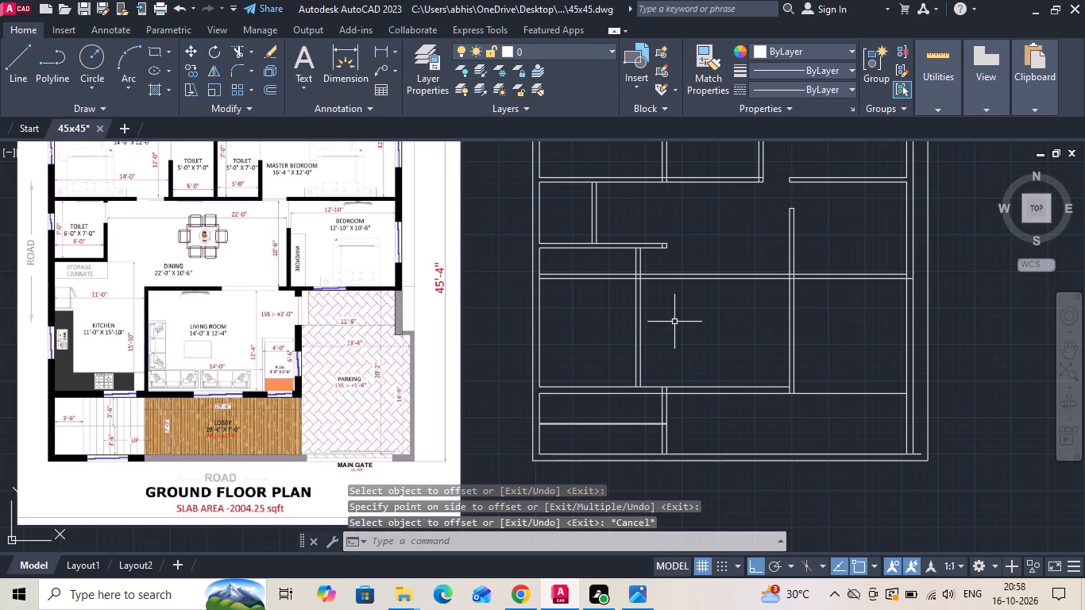
pyautogui.press('Escape')
# Offset the right line of the kitchen's right wall 14' to the right to set the living room's width.
pyautogui.write('o')
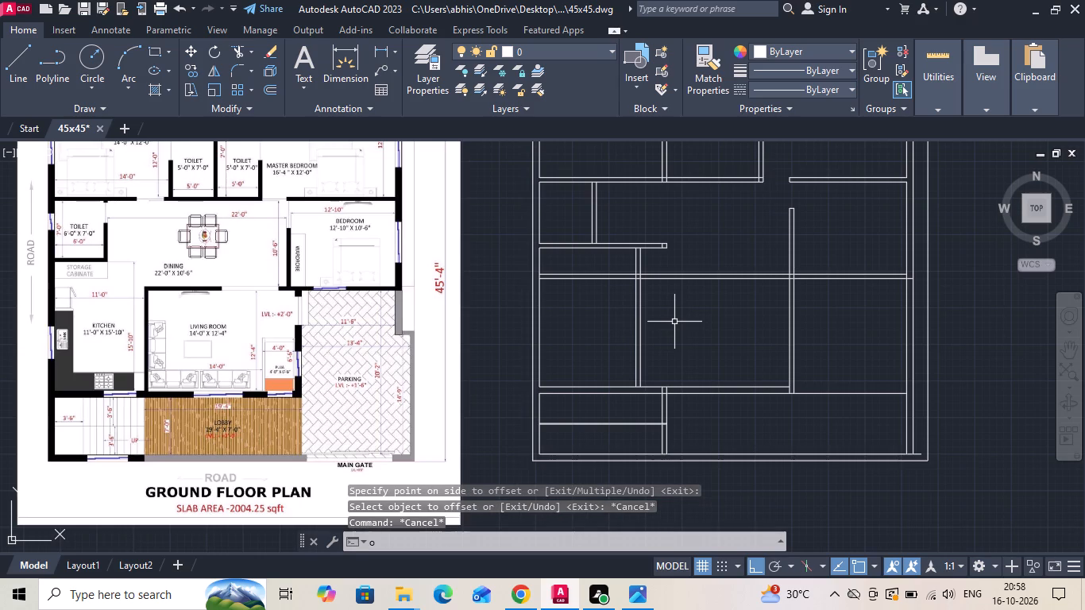
pyautogui.press('space')
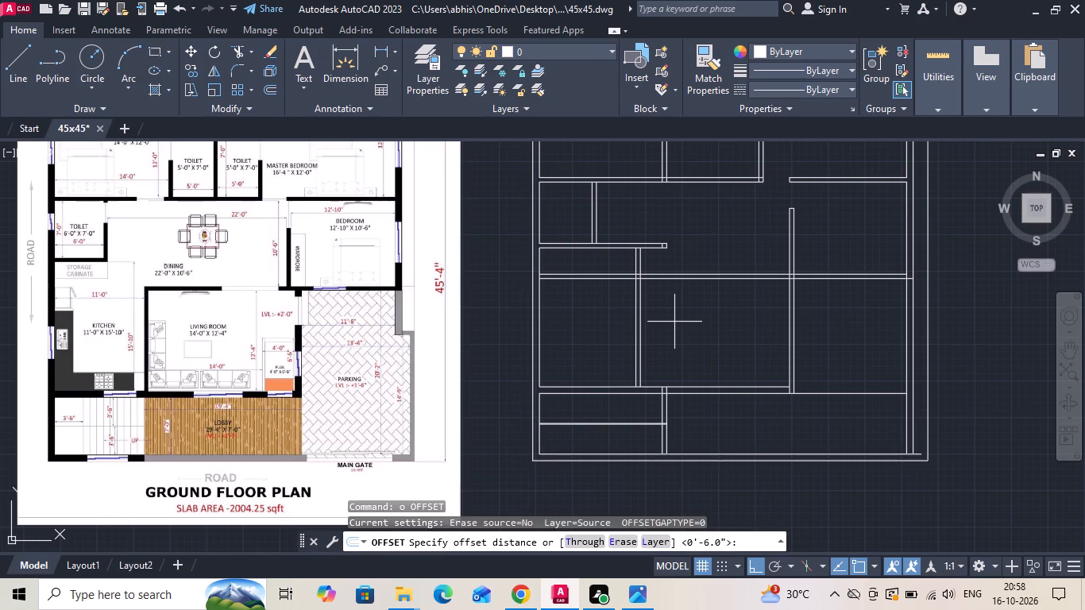
pyautogui.press('1')
pyautogui.press('4')
pyautogui.write("'")
pyautogui.press('space')
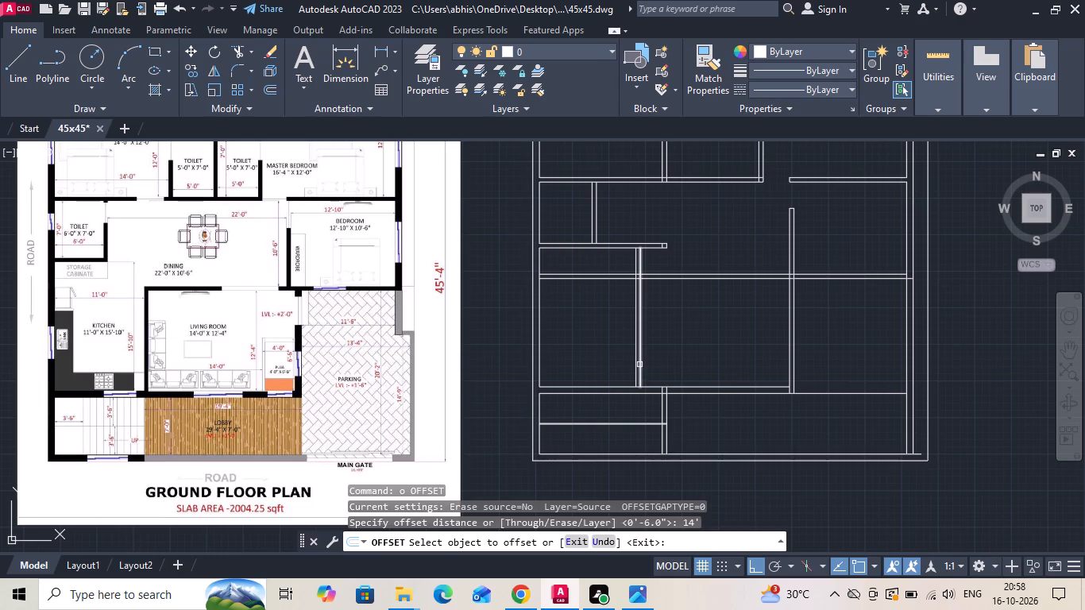
pyautogui.click(639, 363)
pyautogui.click(707, 349)
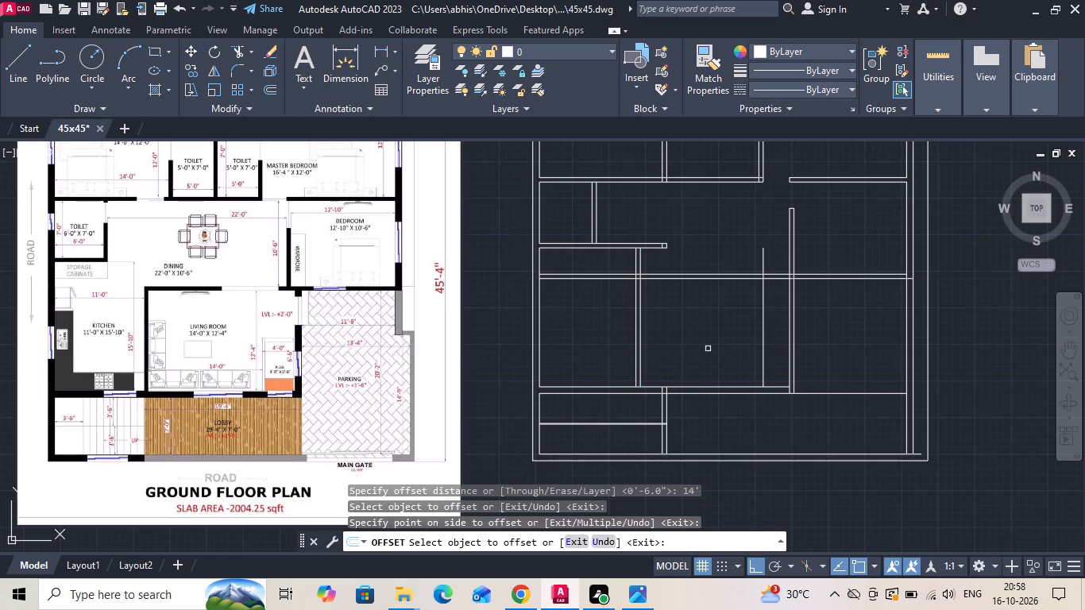
# Trim the two vertical wall lines running below the bedroom's bottom wall between the living room and parking.
pyautogui.press('Escape')
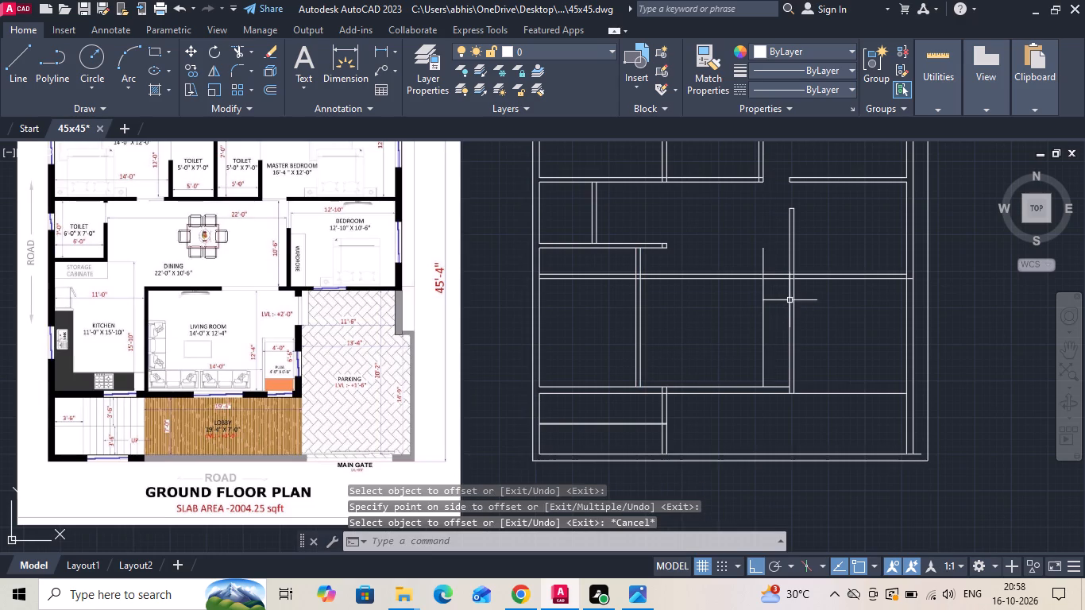
pyautogui.write('tr')
pyautogui.press('space')
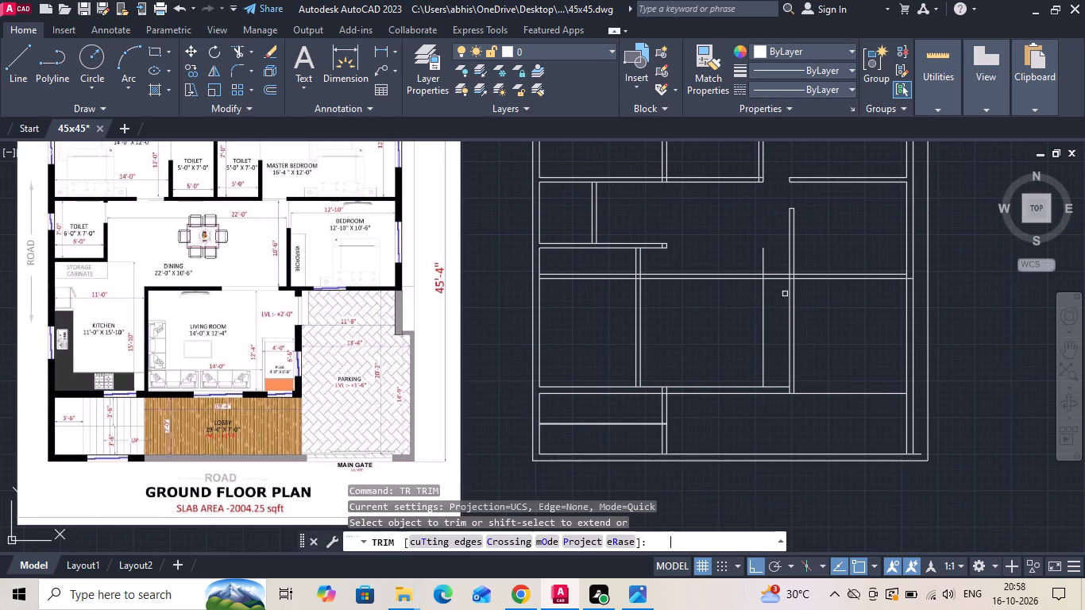
pyautogui.moveTo(790, 296); pyautogui.dragTo(814, 330)
pyautogui.click(794, 351)
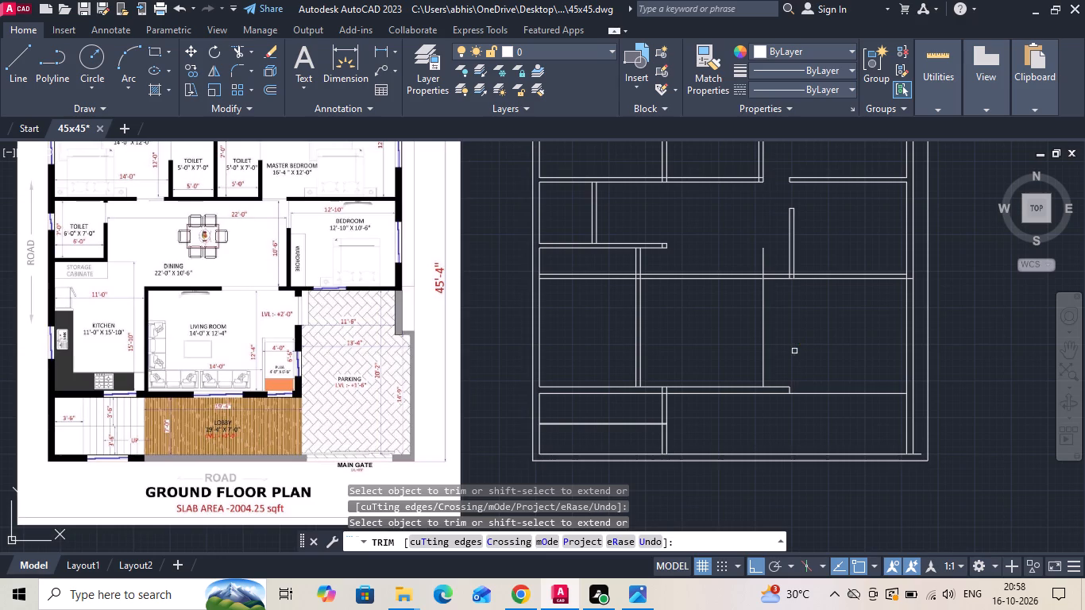
pyautogui.press('Escape')
# Offset the living room's 14' width line 4' to the right to set the puja room's width.
pyautogui.scroll(3, 258, 353)
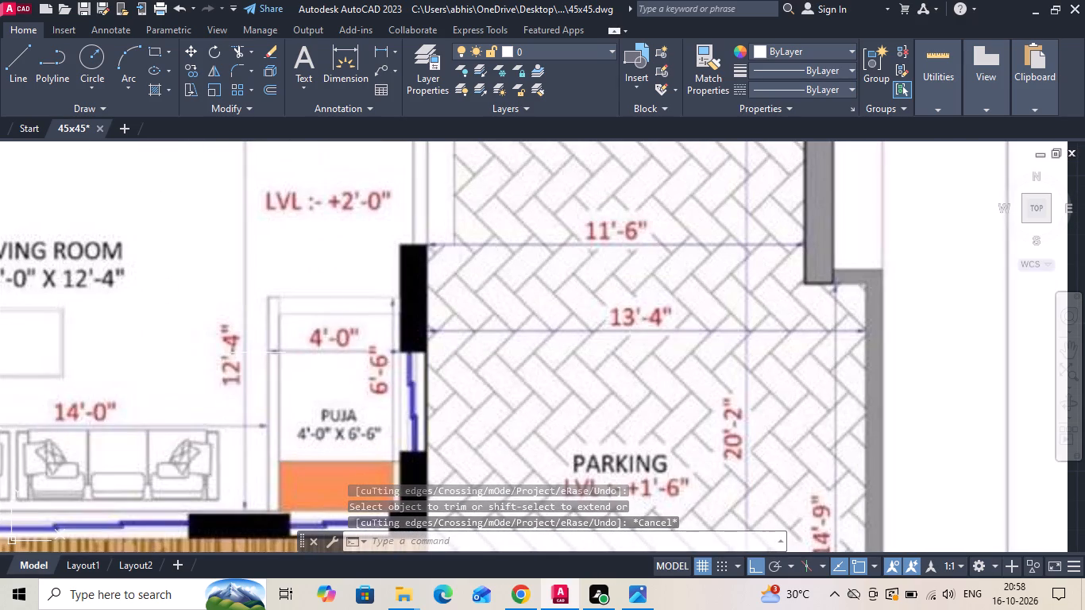
pyautogui.write('o')
pyautogui.press('space')
pyautogui.write("4'")
pyautogui.press('Return')
pyautogui.scroll(-2, 213, 353)
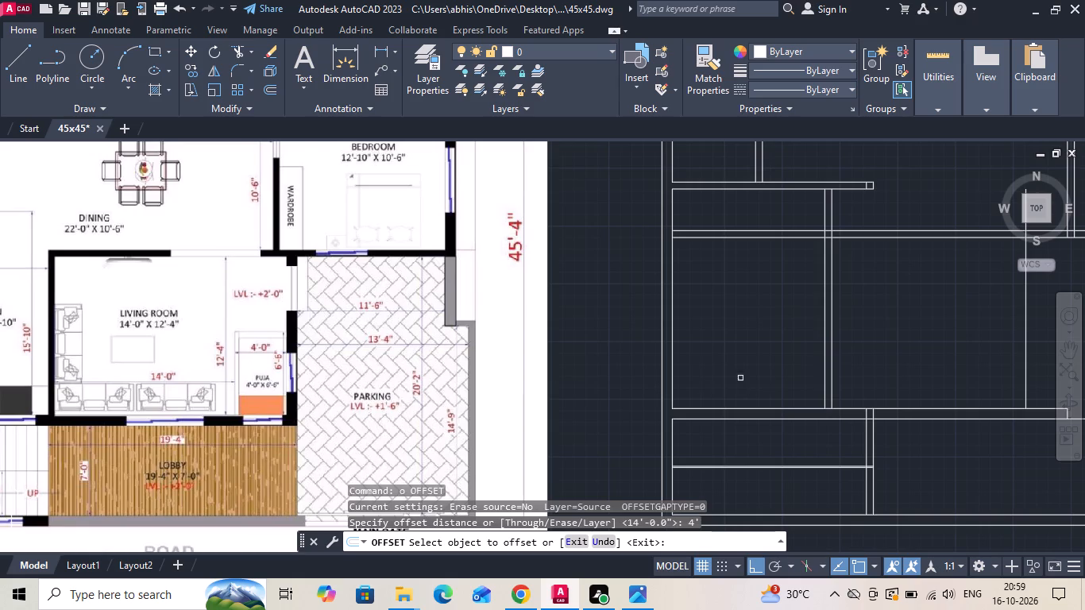
pyautogui.scroll(-1, 555, 377)
pyautogui.moveTo(905, 376); pyautogui.dragTo(819, 391, button='middle')
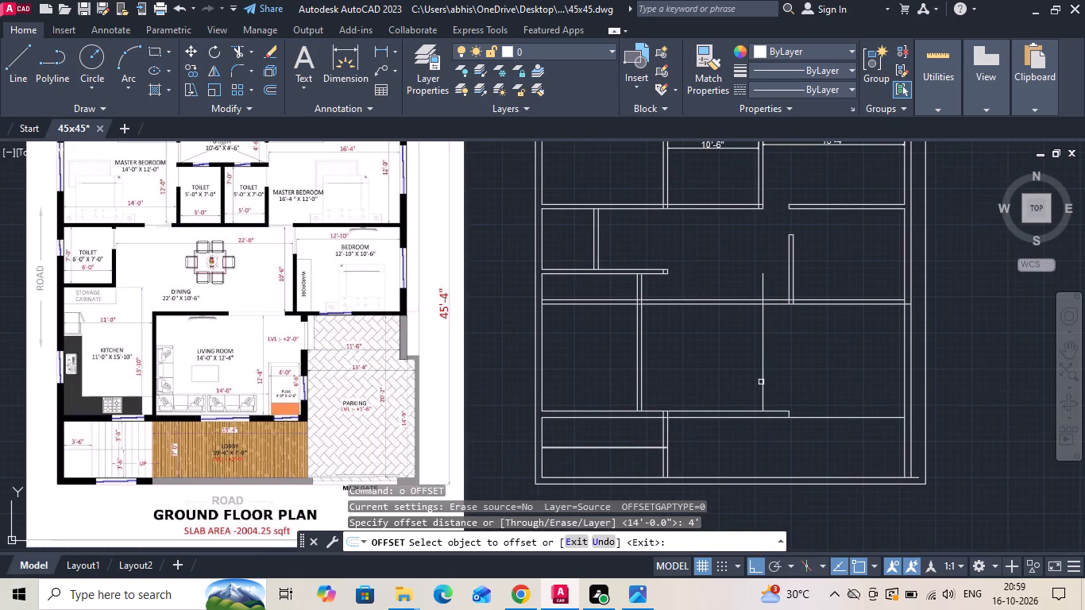
pyautogui.click(763, 381)
pyautogui.click(830, 372)
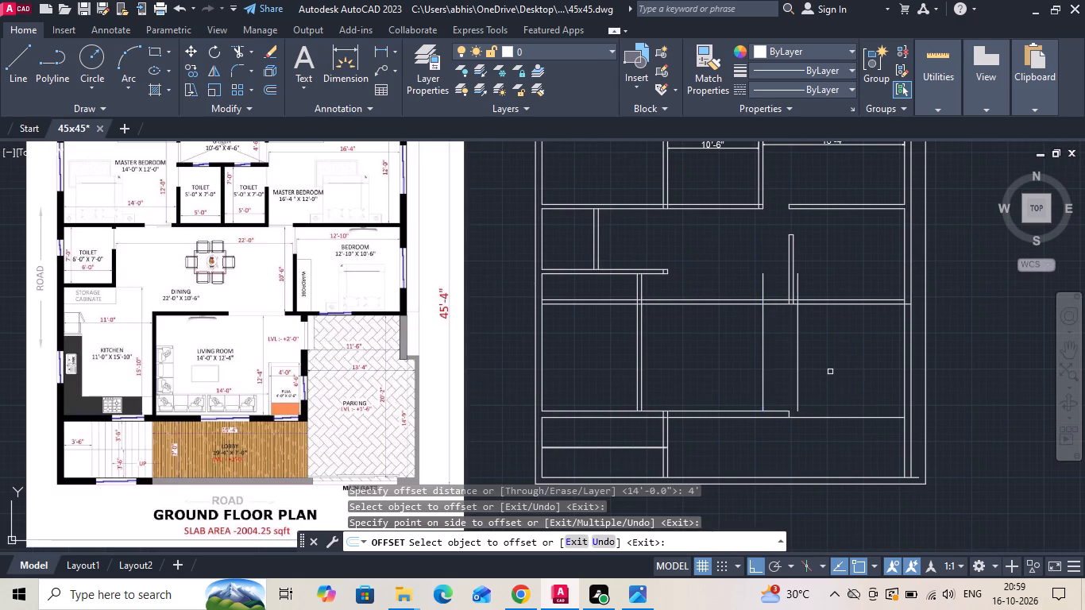
# Offset the puja room's new right-hand line 9" to the right for the wall thickness.
pyautogui.press('Escape')
pyautogui.write('o 9')
pyautogui.press('space')
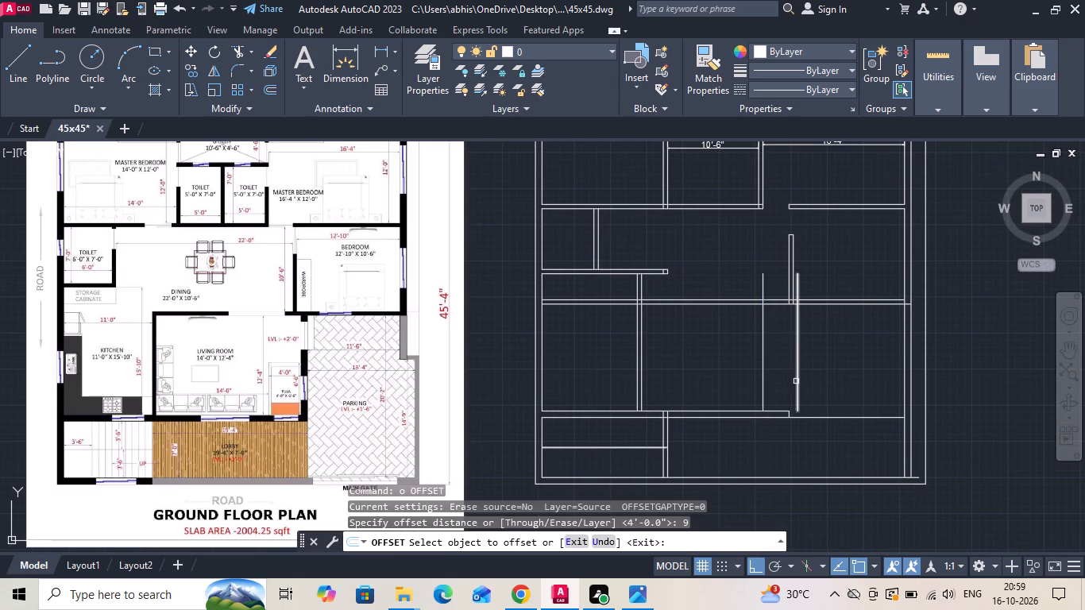
pyautogui.click(797, 377)
pyautogui.click(806, 368)
pyautogui.press('Escape')
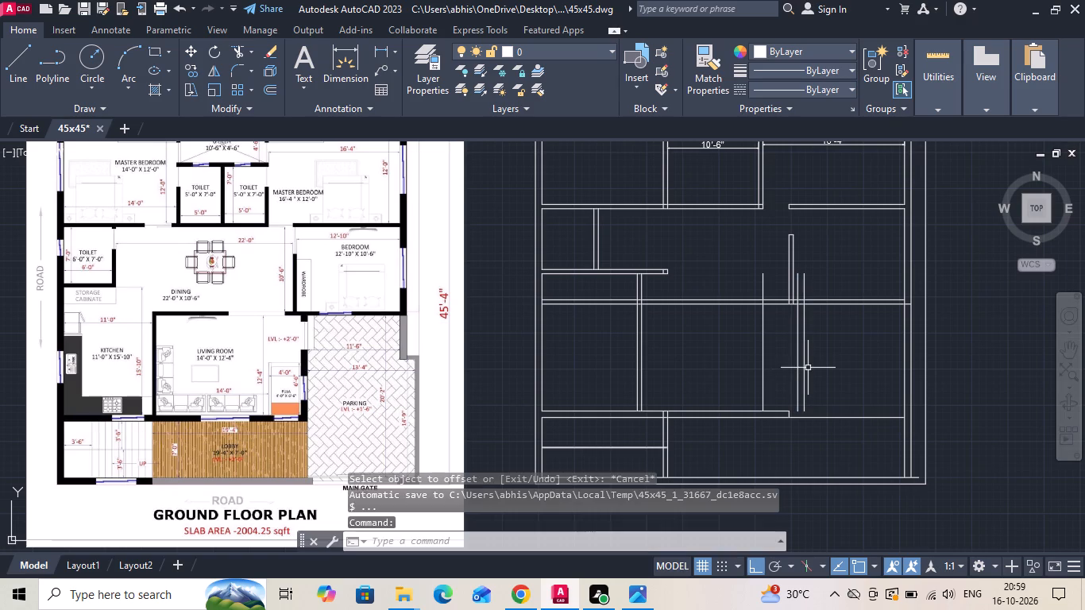
# Extend the outer wall line beside parking down to the bottom wall, and the living room's bottom line to the inner wall line.
pyautogui.write('ex')
pyautogui.press('space')
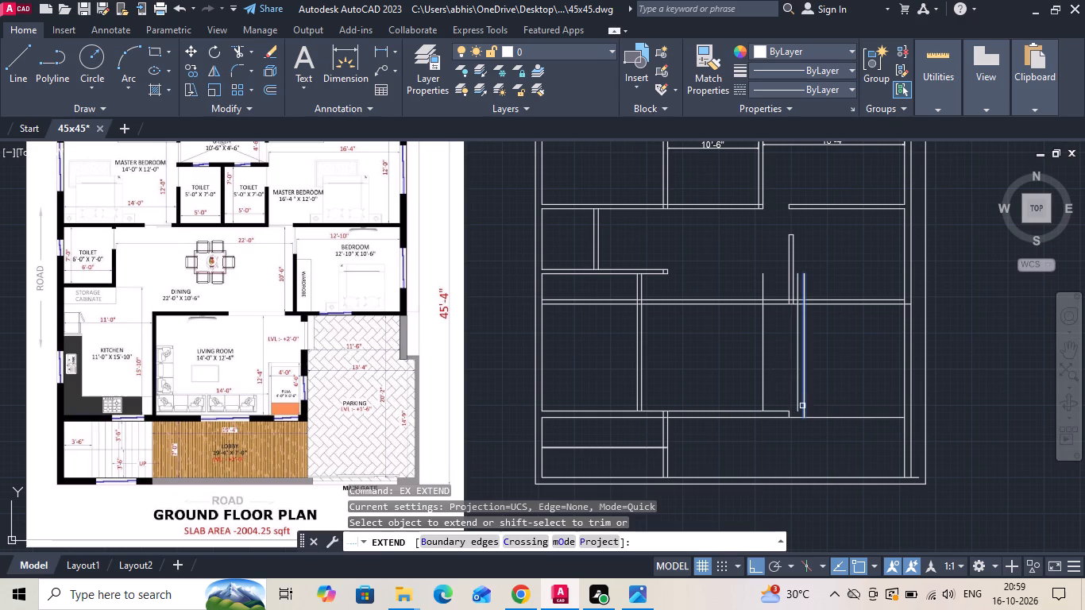
pyautogui.click(802, 406)
pyautogui.click(802, 418)
pyautogui.scroll(2, 802, 418)
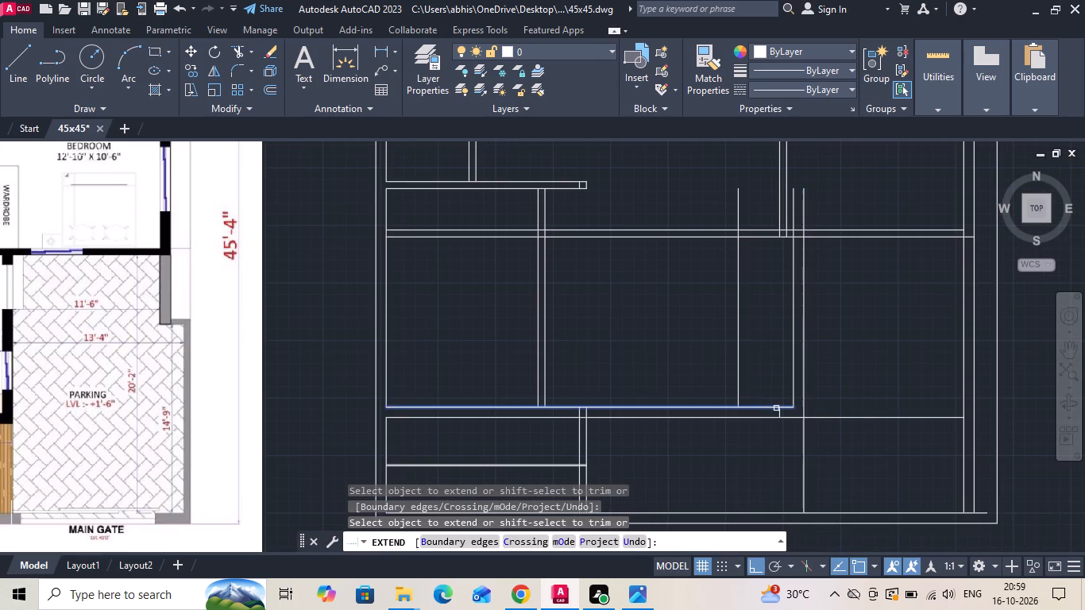
pyautogui.click(776, 408)
pyautogui.press('Escape')
# Trim away the short vertical stub left between the living room's bottom wall lines near the puja corner.
pyautogui.press('t')
pyautogui.press('r')
pyautogui.press('space')
pyautogui.press('space')
pyautogui.scroll(2, 793, 416)
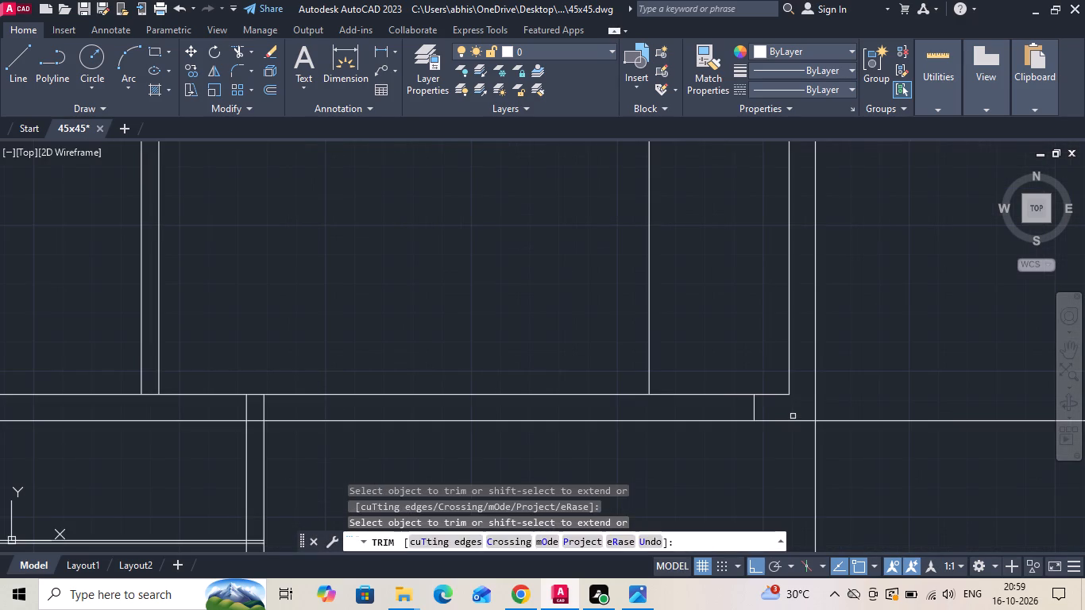
pyautogui.click(793, 414)
pyautogui.click(707, 398)
pyautogui.scroll(-4, 699, 434)
pyautogui.scroll(1, 672, 469)
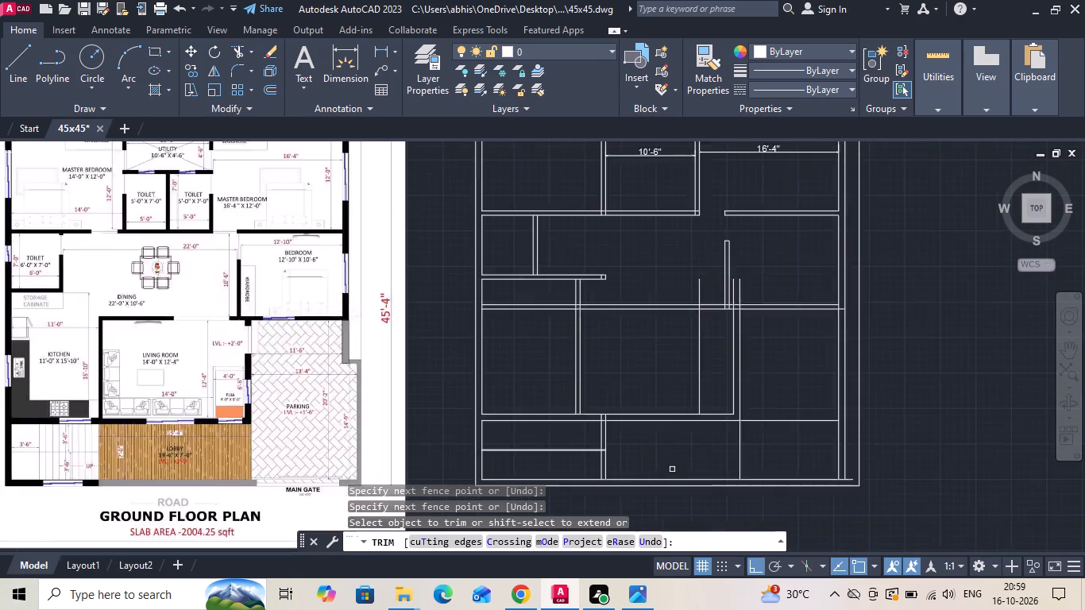
pyautogui.scroll(1, 672, 469)
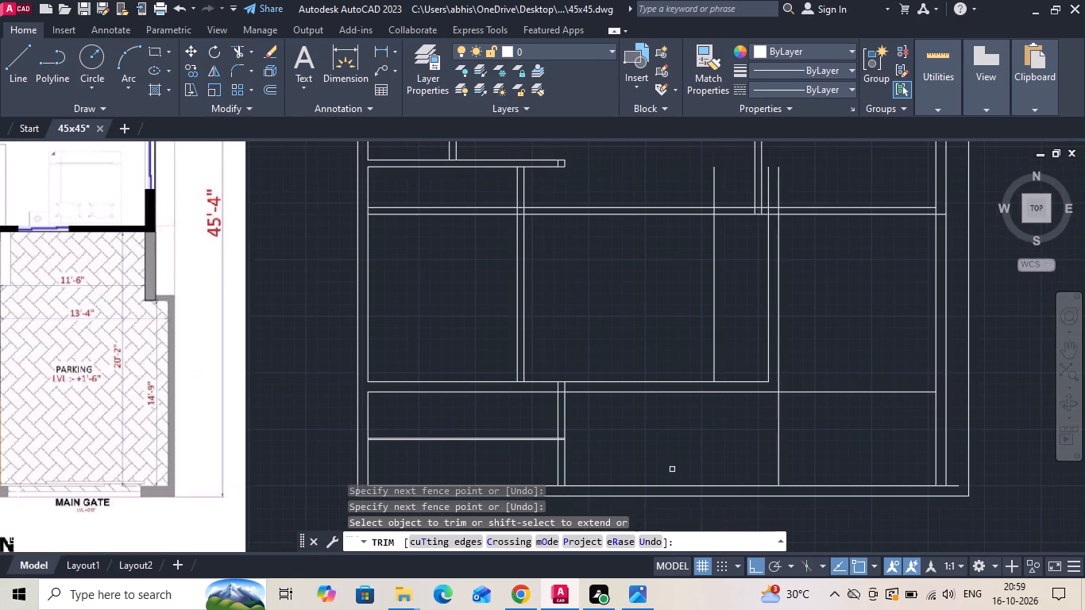
pyautogui.scroll(-1, 799, 413)
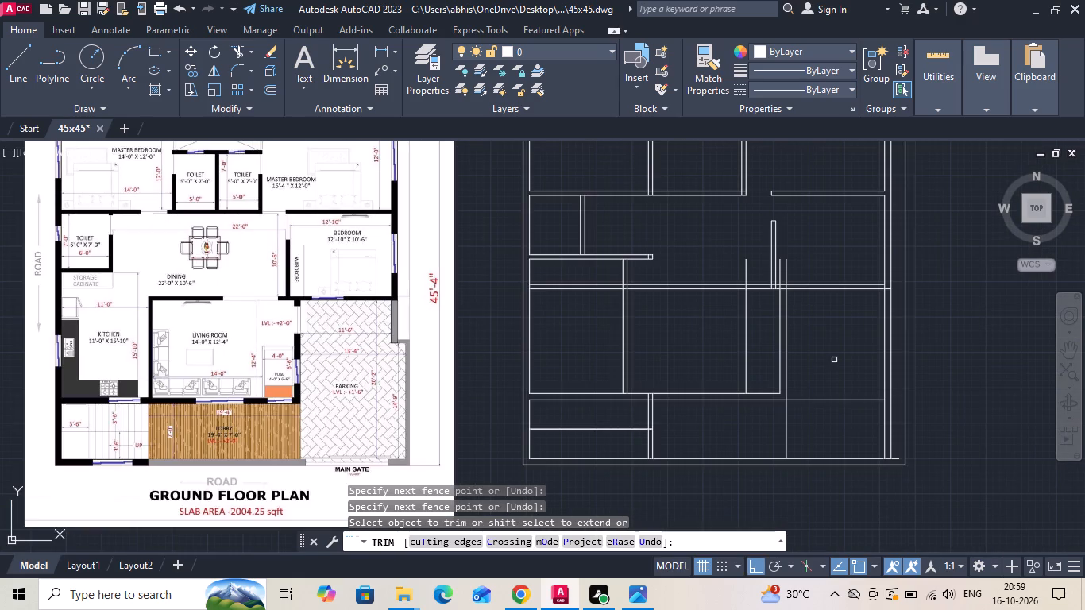
# Trim the lobby's top line across the parking, and the new wall lines projecting above the bedroom's bottom wall.
pyautogui.press('Escape')
pyautogui.write('tr')
pyautogui.press('space')
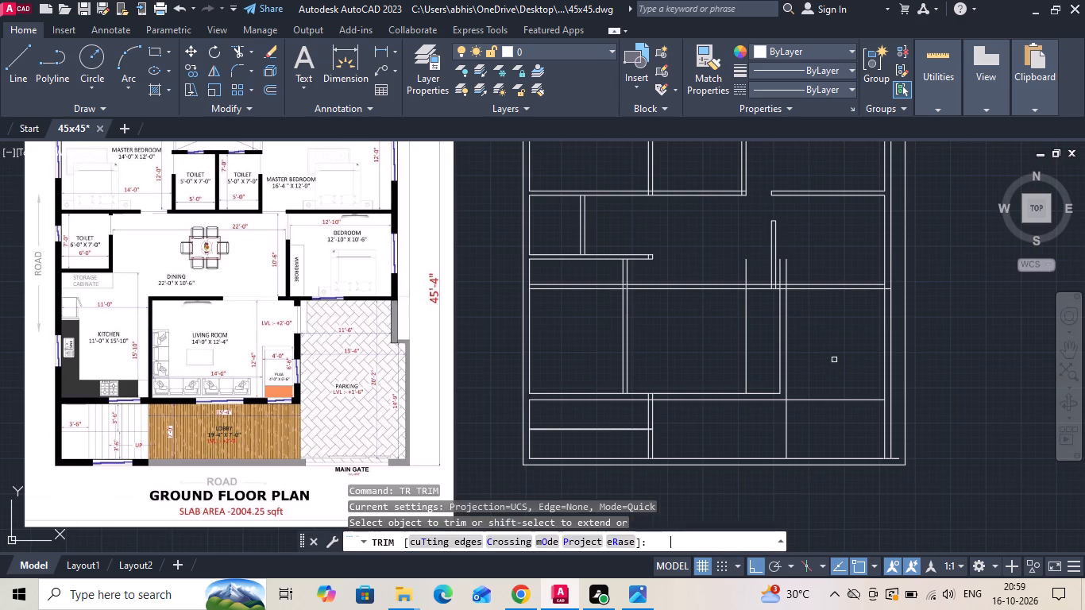
pyautogui.moveTo(835, 357); pyautogui.dragTo(848, 404)
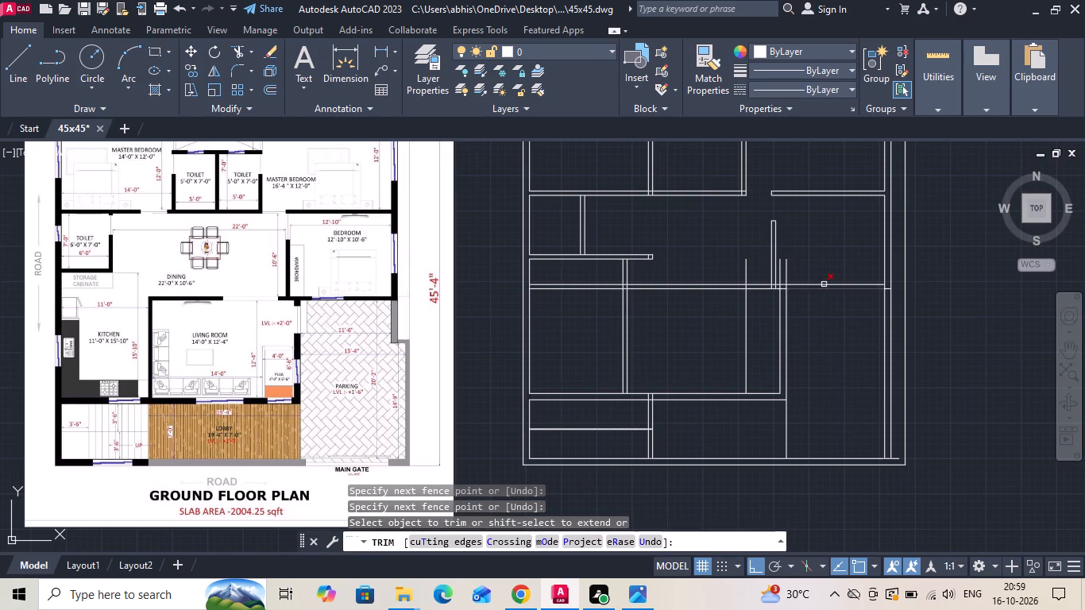
pyautogui.scroll(3, 799, 274)
pyautogui.click(764, 283)
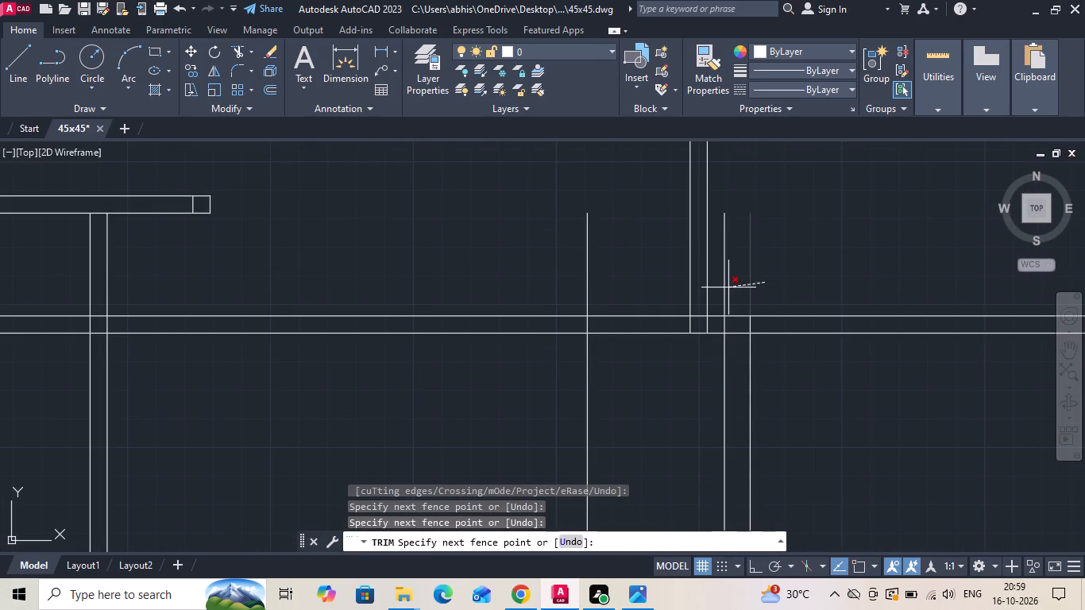
pyautogui.click(728, 283)
pyautogui.click(722, 281)
pyautogui.click(742, 272)
pyautogui.scroll(-3, 742, 272)
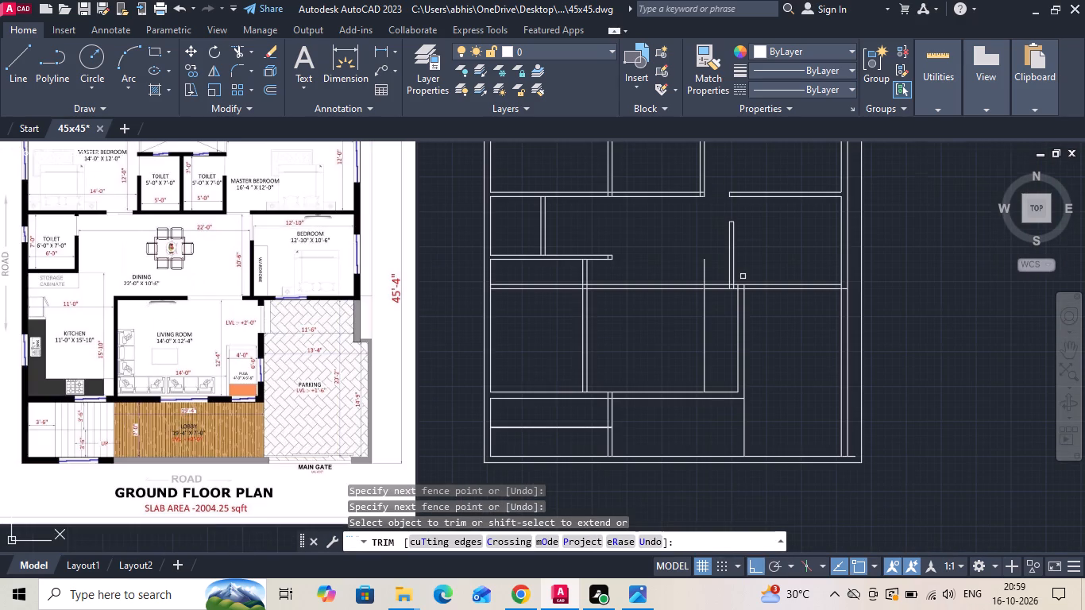
pyautogui.press('Escape')
# Offset the living room's bottom line 6'6" upward to set the puja room's depth.
pyautogui.scroll(1, 262, 366)
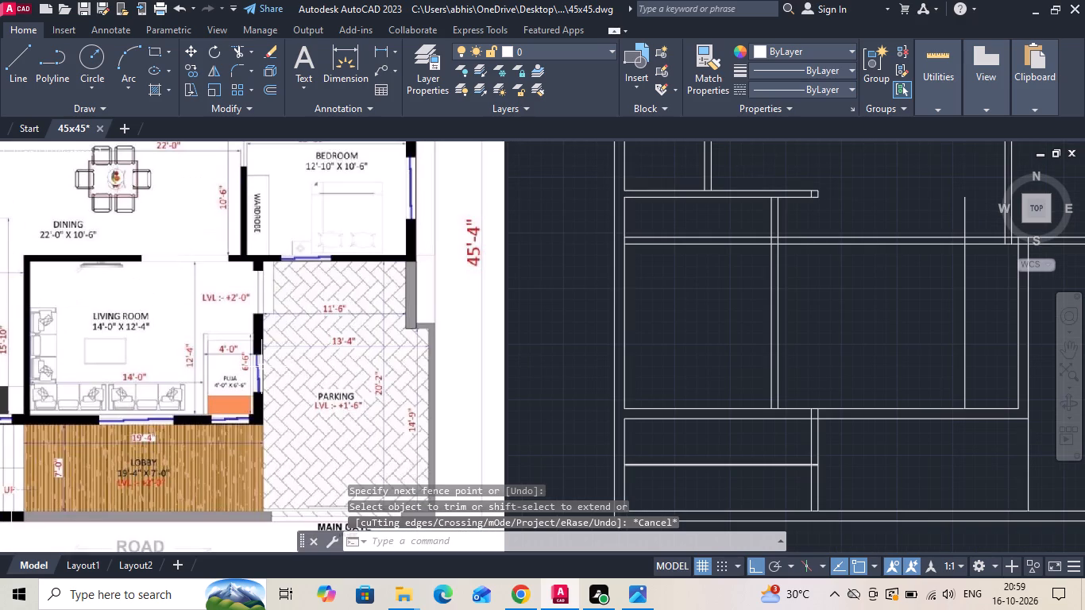
pyautogui.write('o')
pyautogui.press('space')
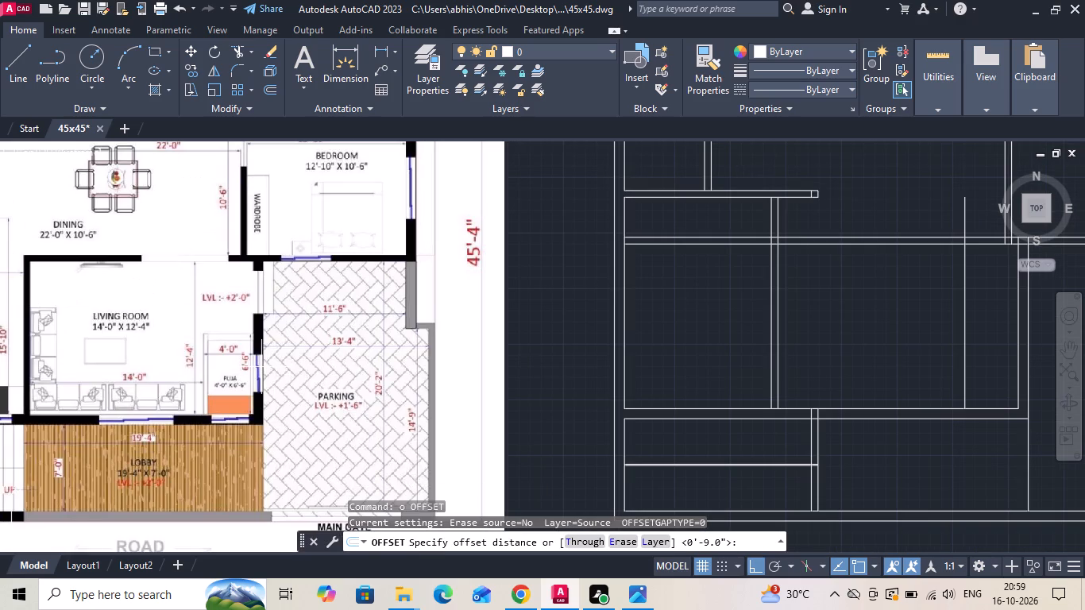
pyautogui.press('6')
pyautogui.press("'")
pyautogui.write('6')
pyautogui.press('space')
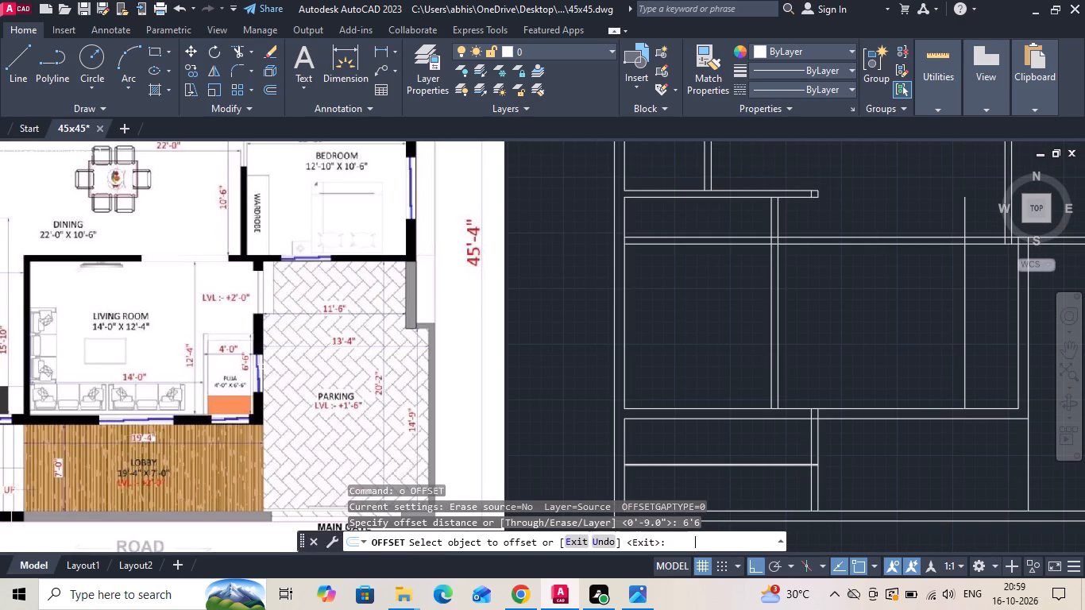
pyautogui.scroll(-1, 402, 330)
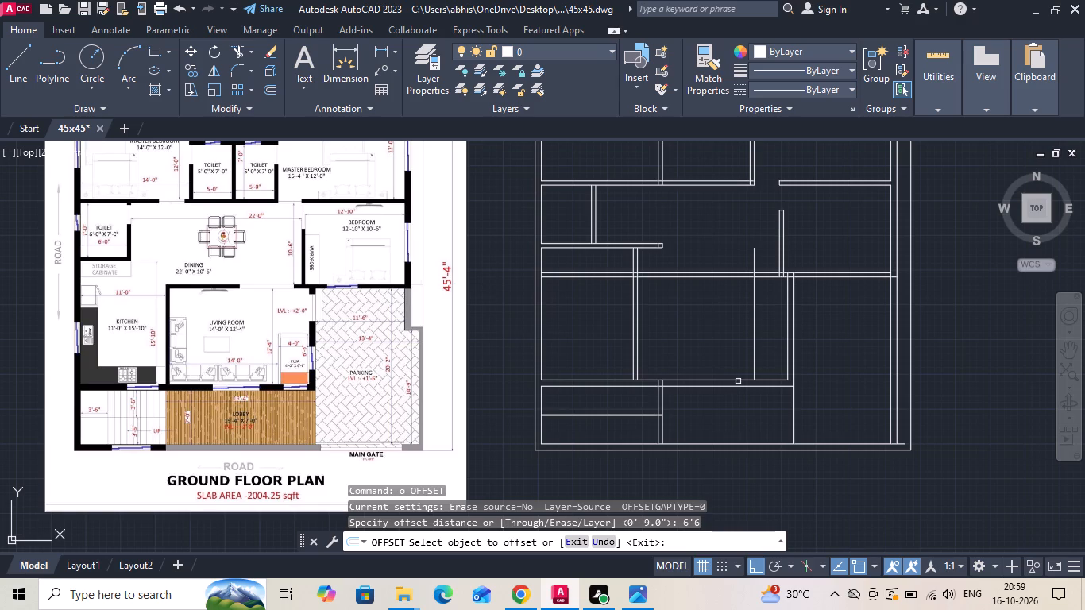
pyautogui.click(738, 381)
pyautogui.click(732, 355)
pyautogui.press('Escape')
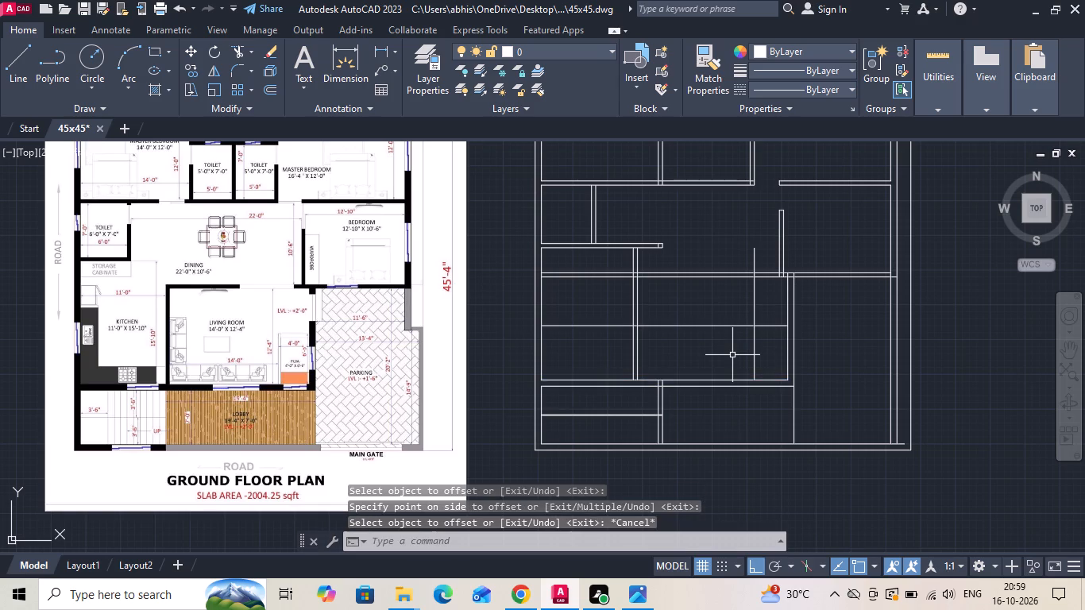
# Trim the puja room's top line across the living room and its left line above the corner.
pyautogui.write('tr')
pyautogui.press('space')
pyautogui.press('space')
pyautogui.scroll(1, 743, 333)
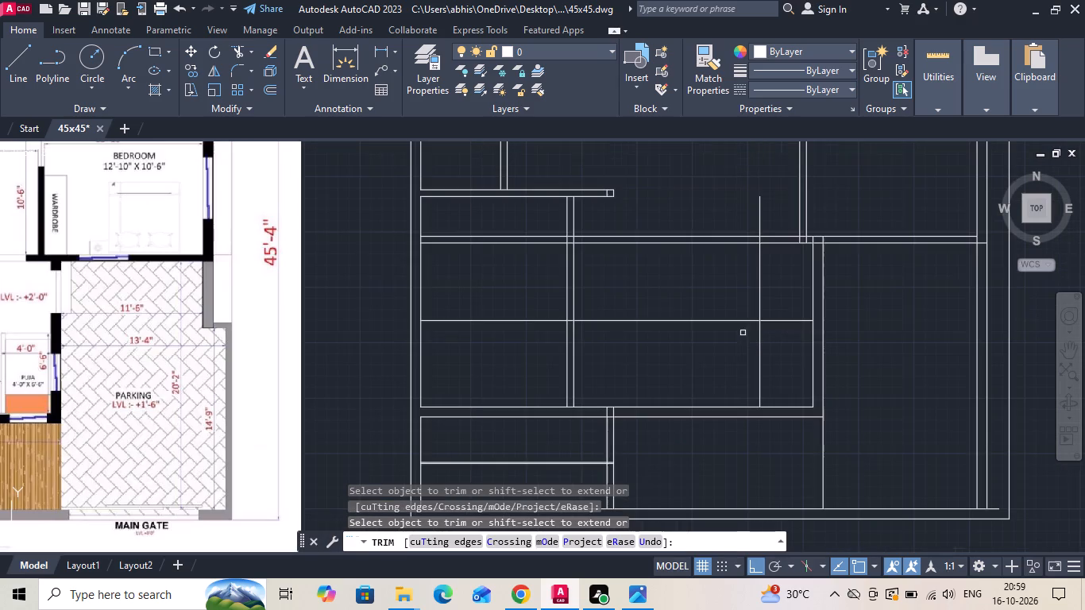
pyautogui.click(770, 294)
pyautogui.click(716, 331)
pyautogui.press('Escape')
# Erase the leftover vertical piece crossing the dining wall and the leftover horizontal line inside the kitchen.
pyautogui.click(761, 222)
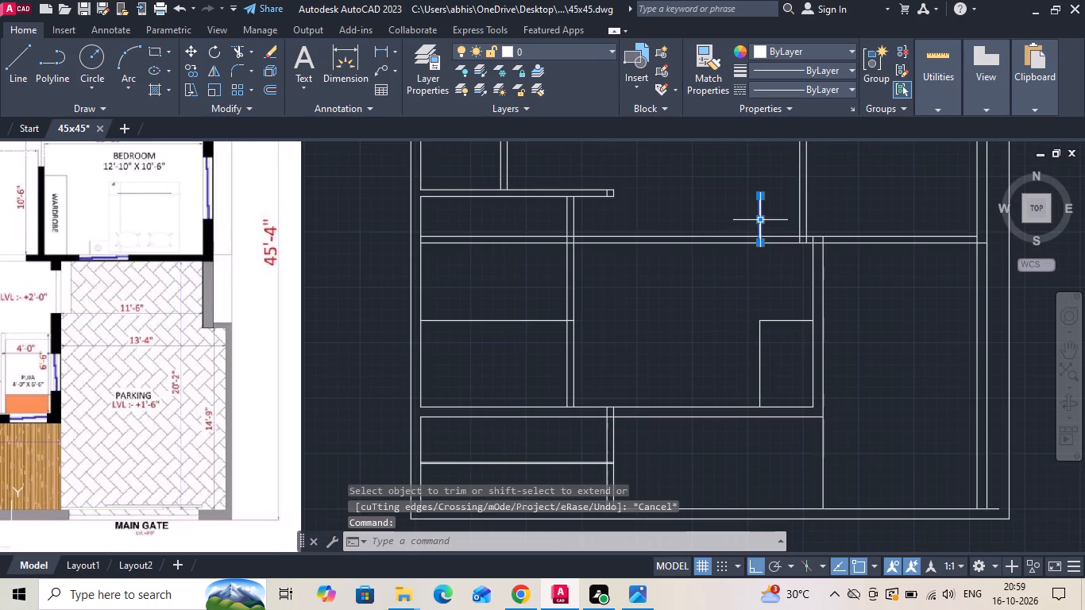
pyautogui.click(514, 314)
pyautogui.click(497, 338)
pyautogui.press('Delete')
# Measure the living room's depth between its top and bottom walls with a linear dimension.
pyautogui.scroll(-2, 549, 353)
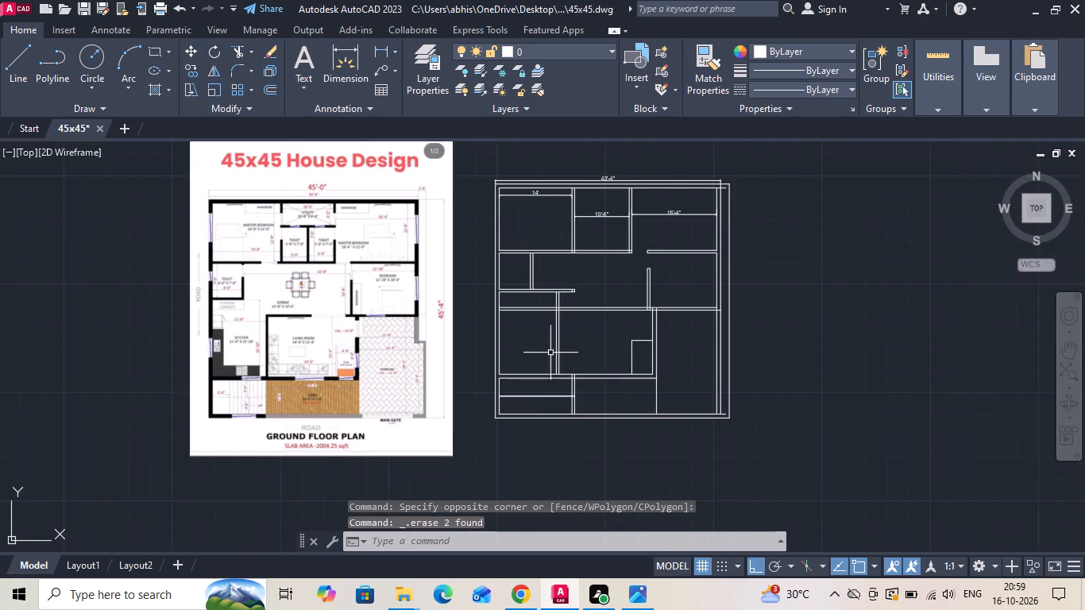
pyautogui.click(381, 52)
pyautogui.scroll(1, 560, 324)
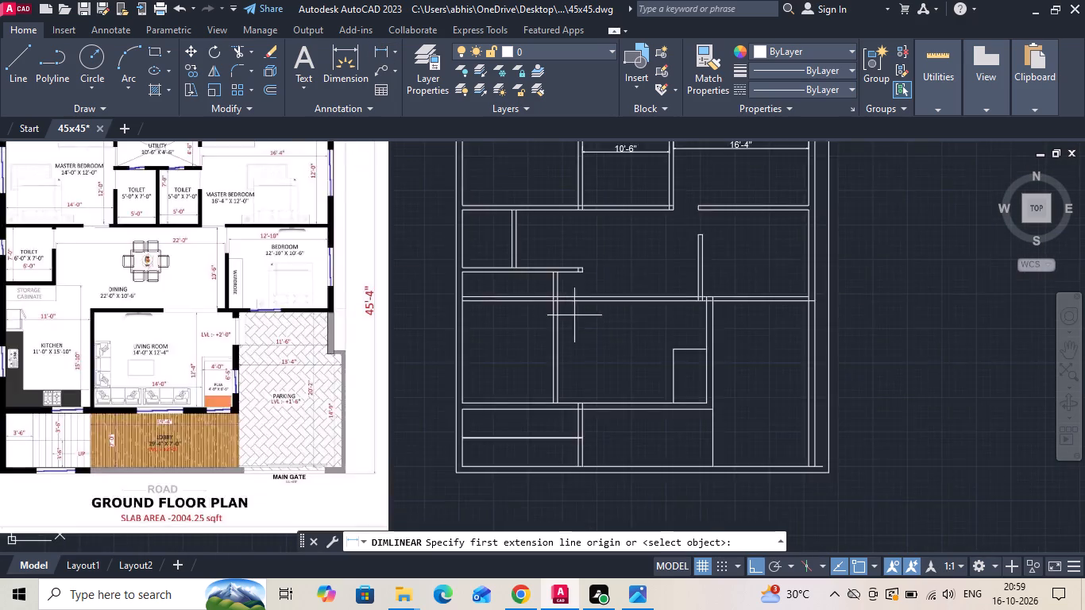
pyautogui.scroll(1, 579, 314)
pyautogui.click(628, 299)
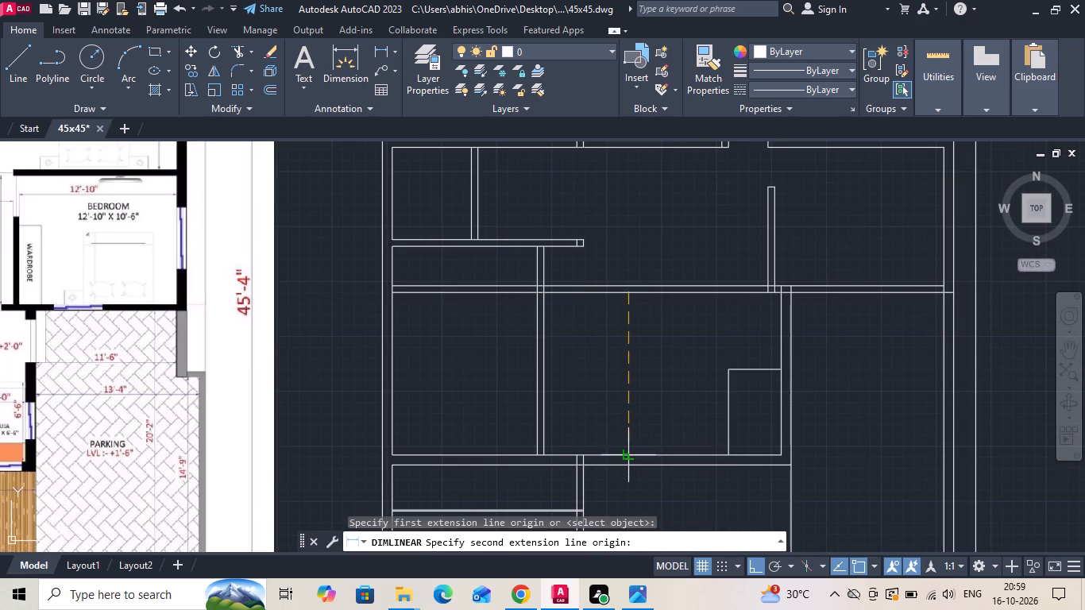
pyautogui.click(627, 455)
pyautogui.scroll(1, 636, 442)
pyautogui.press('Escape')
pyautogui.scroll(-2, 636, 439)
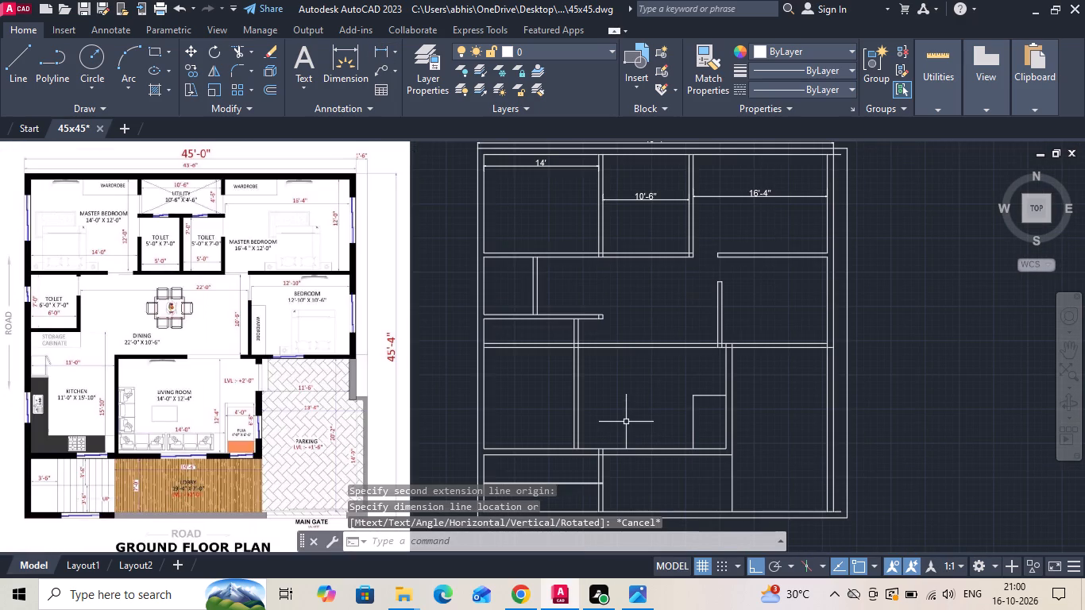
# Trim the living room's top wall lines inside the kitchen and the kitchen's right wall lines above that wall.
pyautogui.write('tr')
pyautogui.press('space')
pyautogui.press('space')
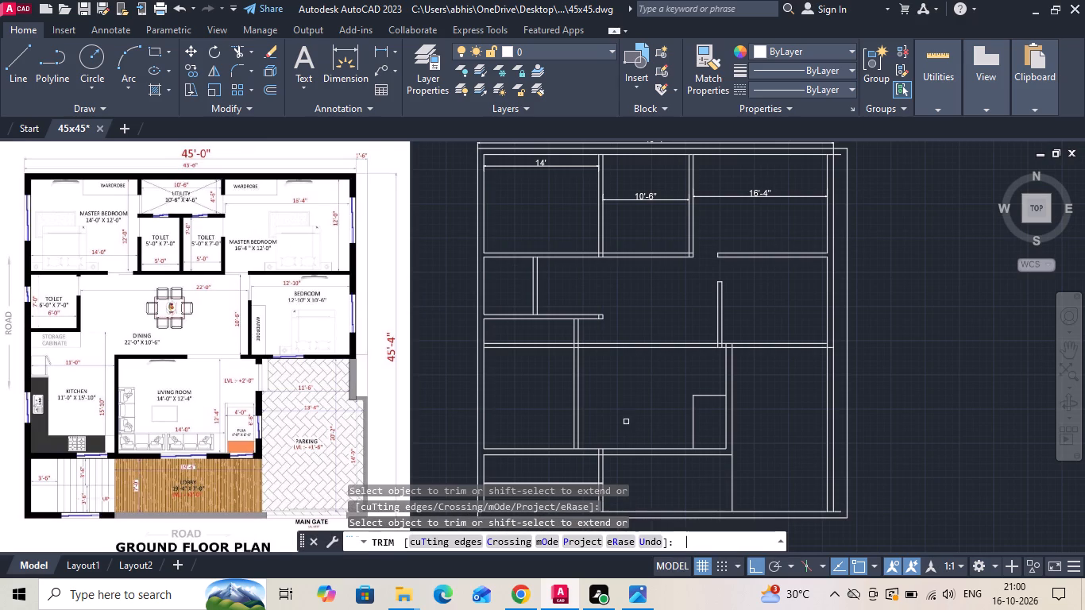
pyautogui.scroll(1, 577, 323)
pyautogui.scroll(-1, 628, 344)
pyautogui.scroll(1, 610, 361)
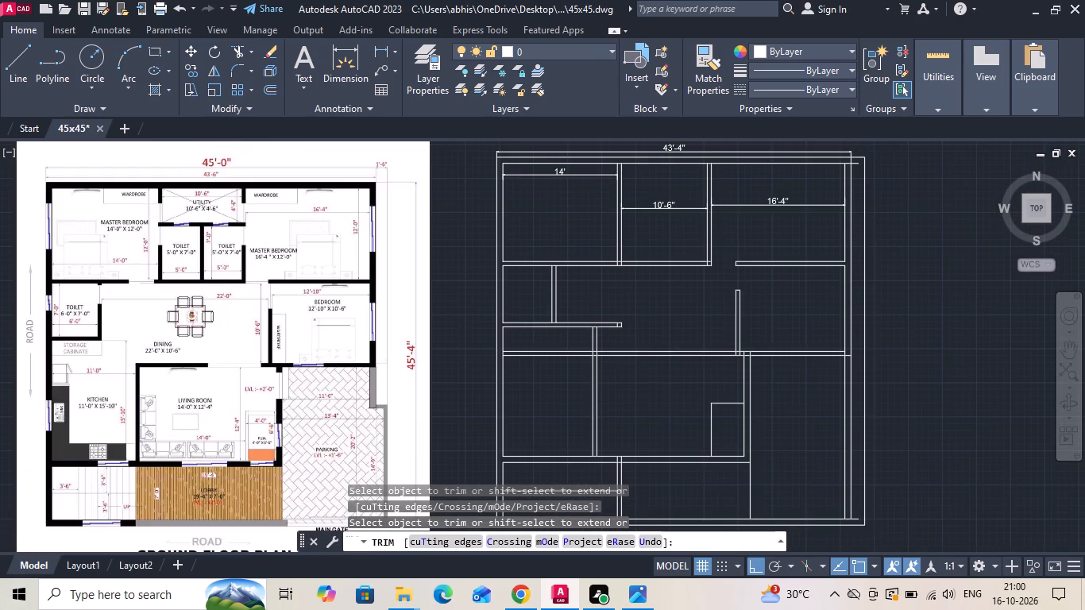
pyautogui.scroll(1, 610, 361)
pyautogui.click(607, 308)
pyautogui.click(458, 388)
pyautogui.press('Escape')
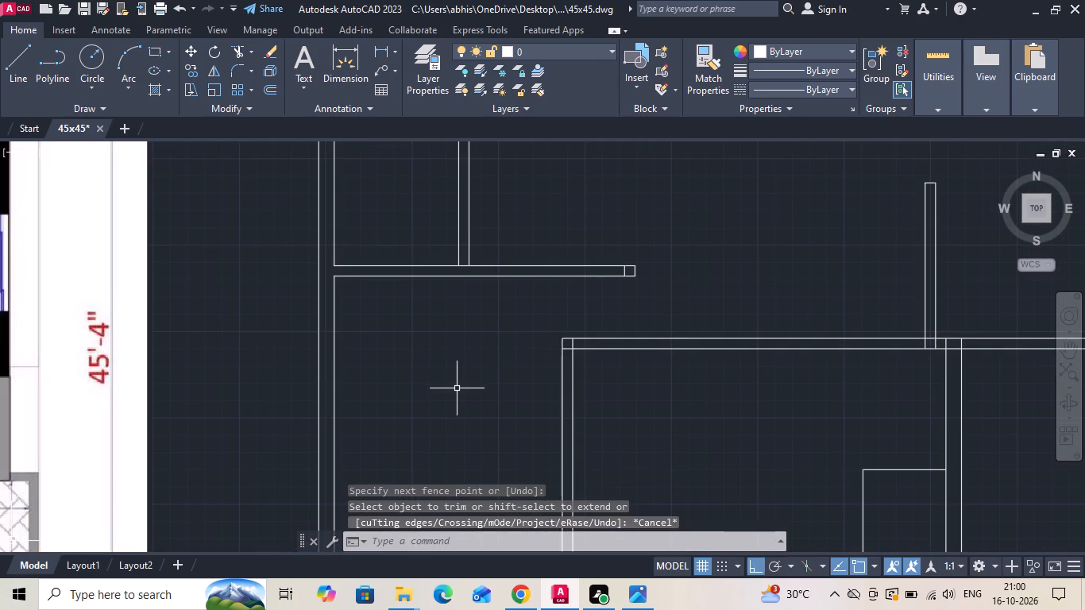
# Extend the left-side toilet's outer right wall line to the bottom wall's lower line, and trim the bottom wall lines beyond that corner.
pyautogui.write('ex')
pyautogui.press('space')
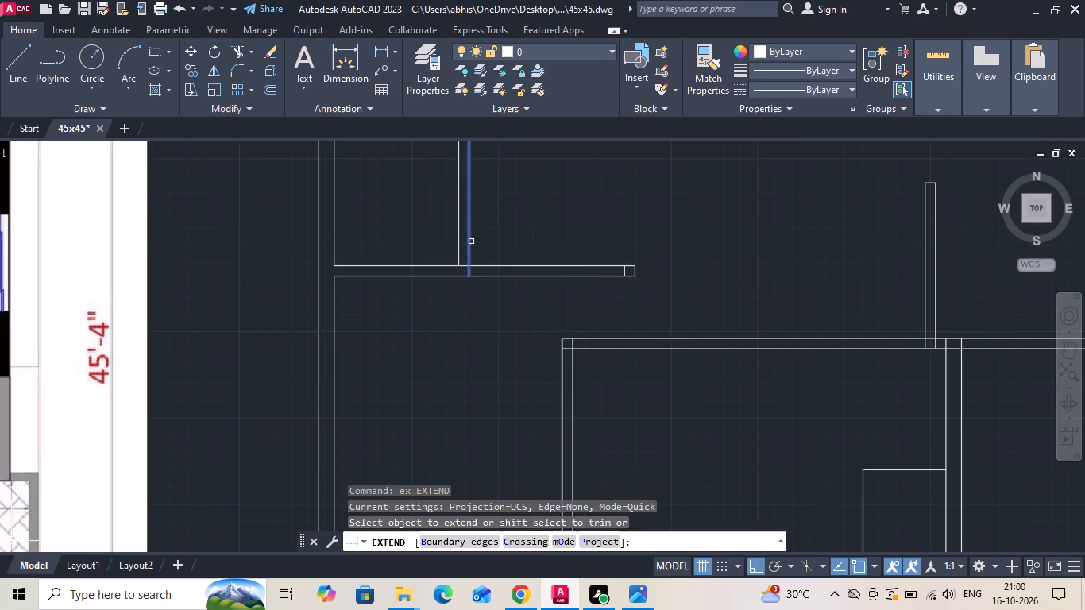
pyautogui.click(471, 241)
pyautogui.press('Escape')
pyautogui.write('tr')
pyautogui.press('space')
pyautogui.moveTo(500, 299); pyautogui.dragTo(600, 219)
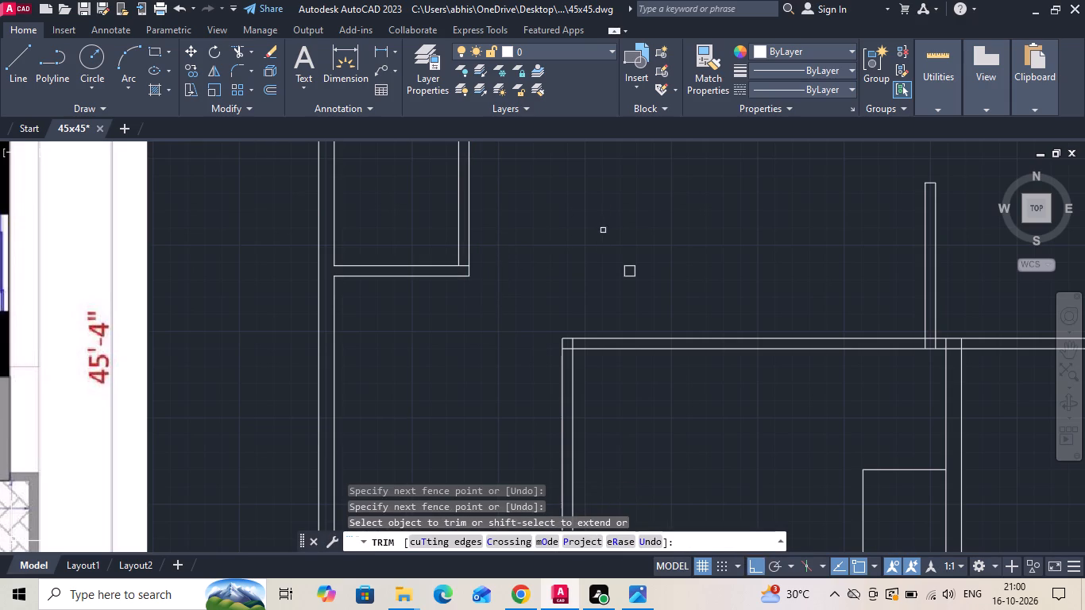
pyautogui.scroll(2, 437, 266)
pyautogui.click(492, 264)
pyautogui.press('Escape')
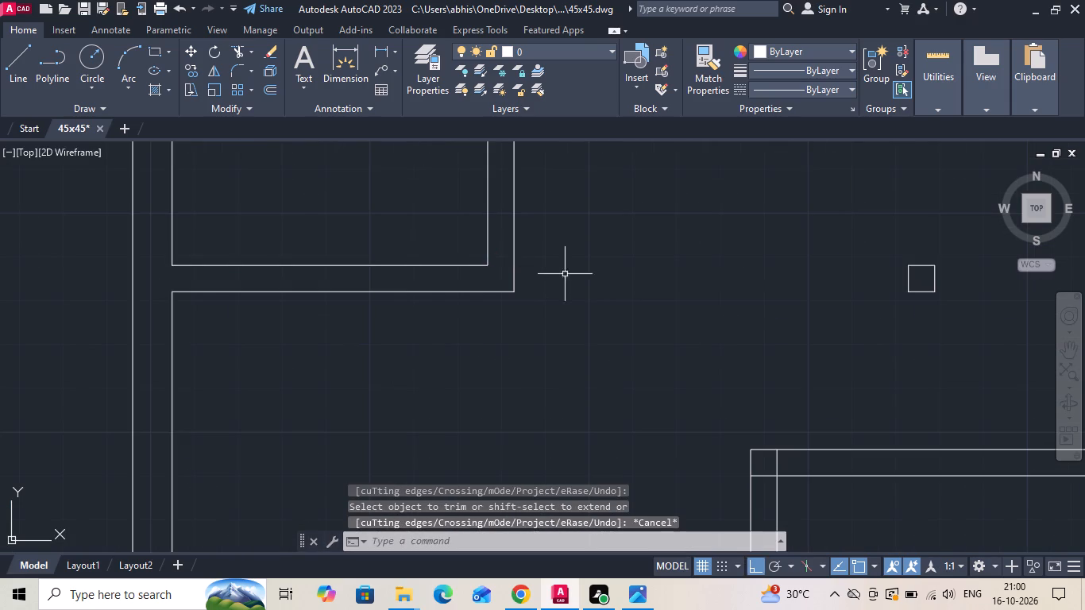
# Erase the small leftover square of lines standing in the dining area to the right of the toilet.
pyautogui.click(621, 245)
pyautogui.scroll(-2, 630, 258)
pyautogui.click(791, 326)
pyautogui.press('Delete')
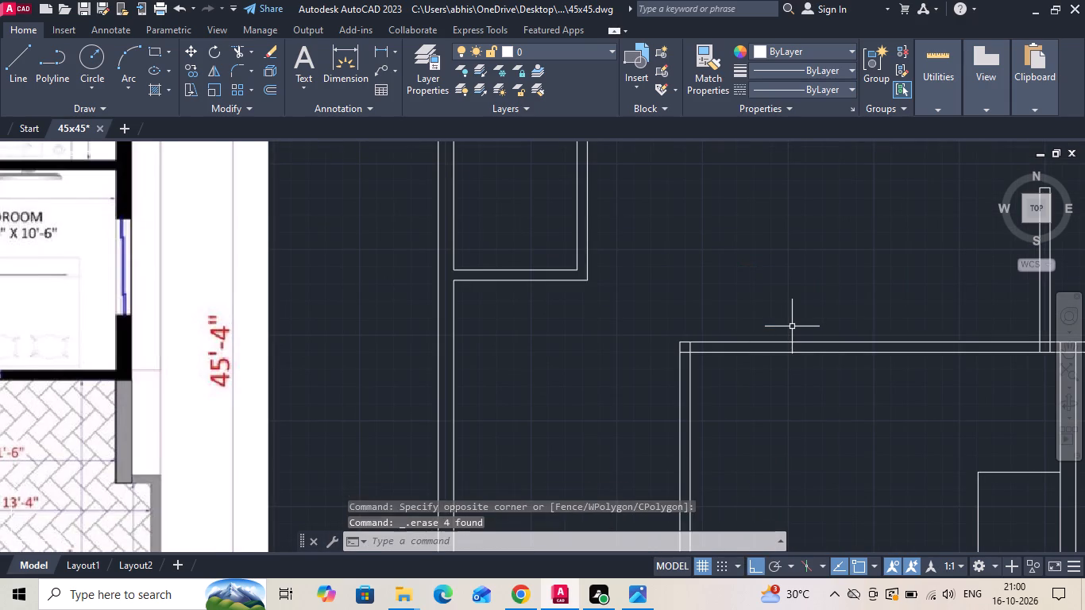
# Add a vertical linear dimension across the parking from the bedroom's bottom wall to the front wall's inner line.
pyautogui.scroll(-1, 749, 290)
pyautogui.scroll(-1, 670, 259)
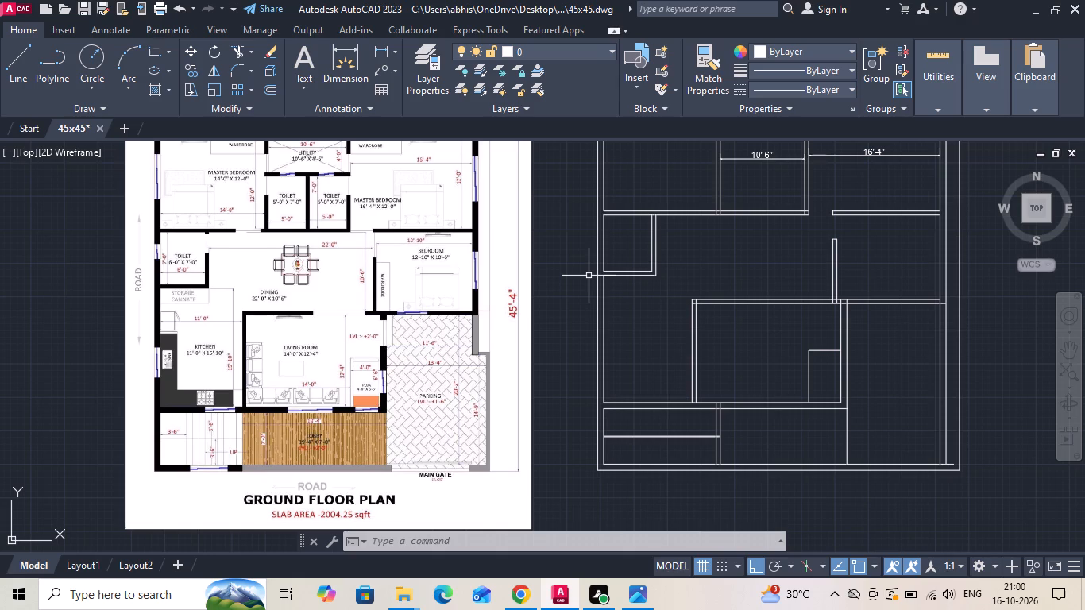
pyautogui.hotkey('ctrl', 'x')
pyautogui.hotkey('ctrl', 'x')
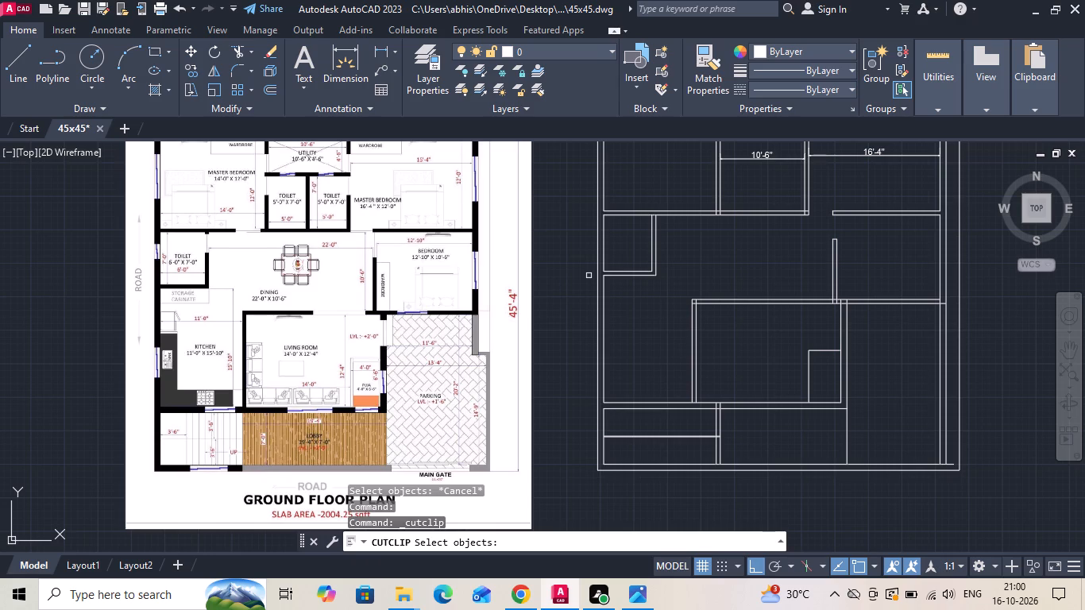
pyautogui.click(377, 50)
pyautogui.scroll(2, 475, 418)
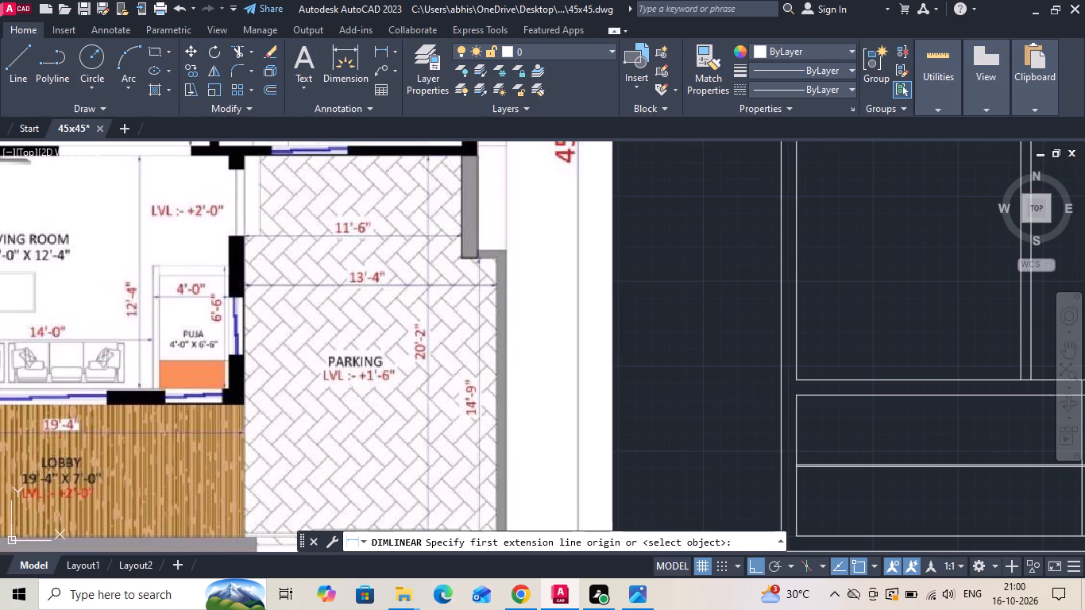
pyautogui.scroll(-1, 288, 321)
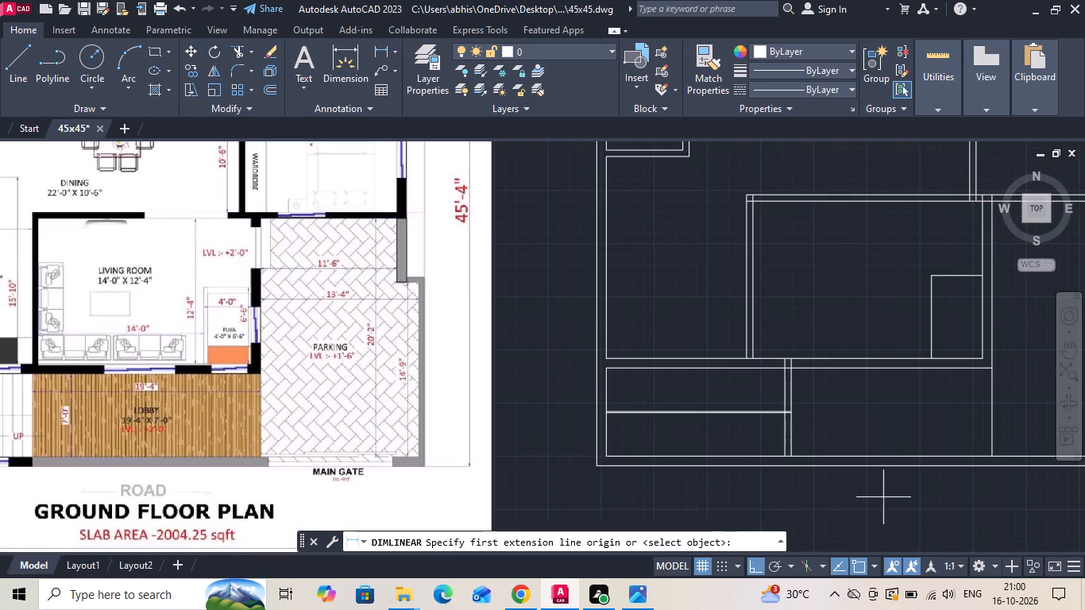
pyautogui.moveTo(890, 475); pyautogui.dragTo(690, 394, button='middle')
pyautogui.scroll(-2, 710, 364)
pyautogui.scroll(1, 756, 359)
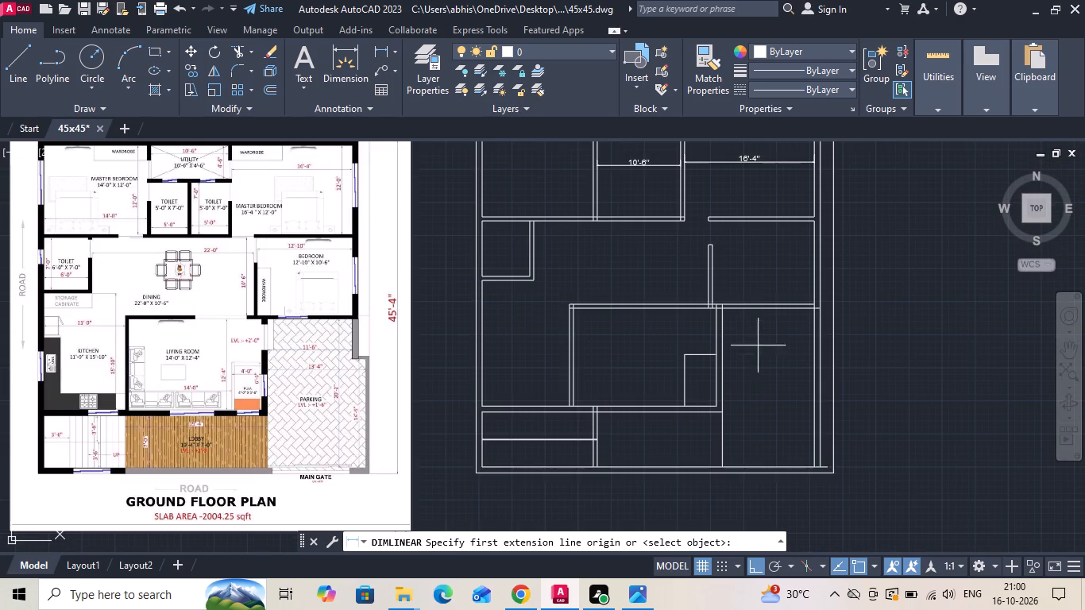
pyautogui.click(762, 315)
pyautogui.scroll(1, 768, 458)
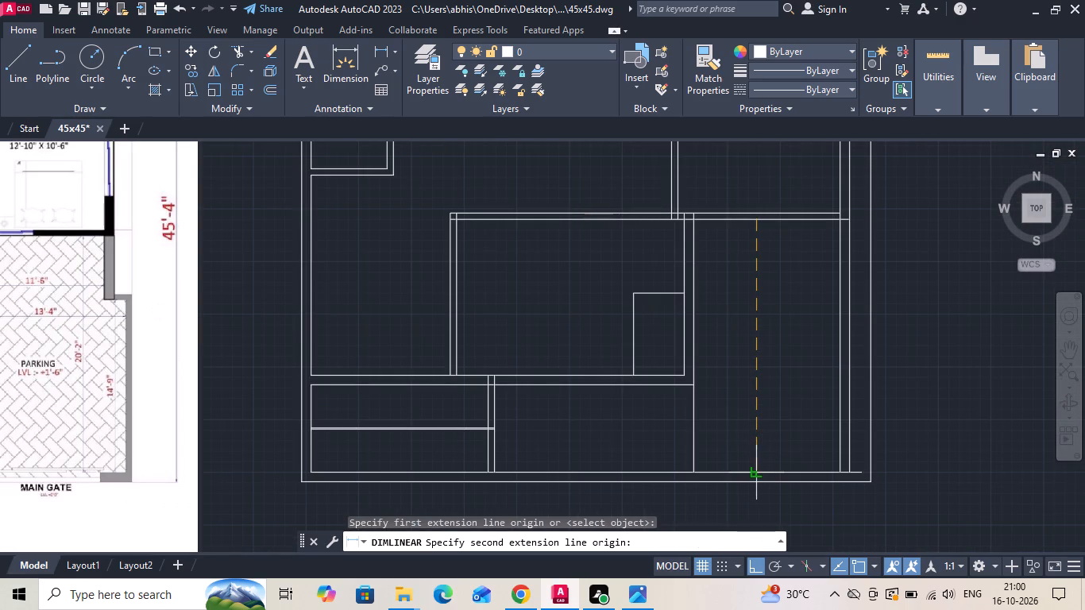
pyautogui.click(751, 475)
pyautogui.click(753, 469)
# Add a second vertical linear dimension in the parking from the bedroom's bottom wall to the front wall's outer line.
pyautogui.press('space')
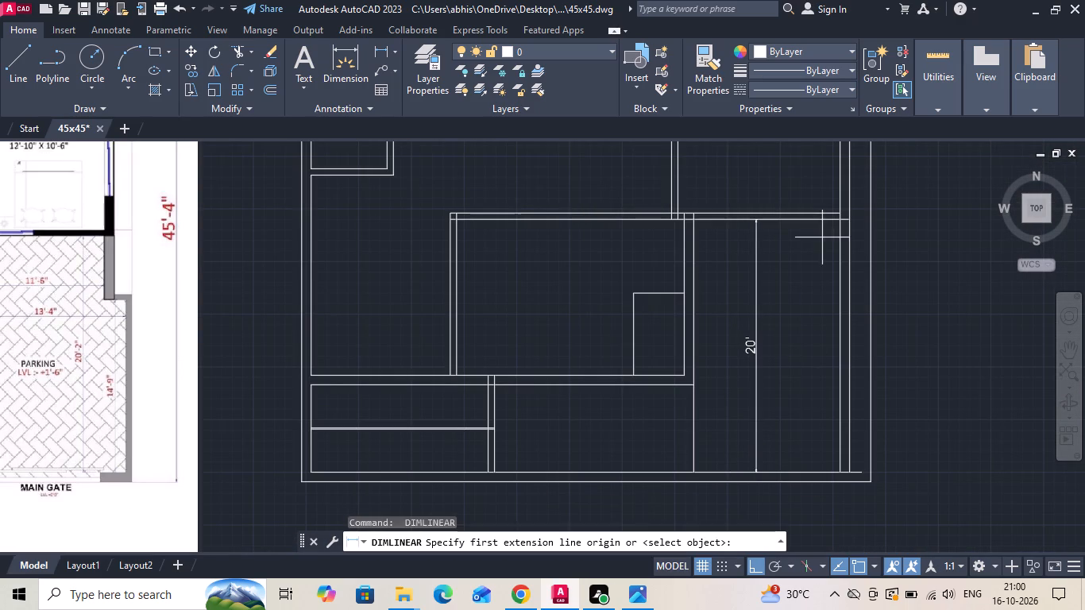
pyautogui.click(805, 225)
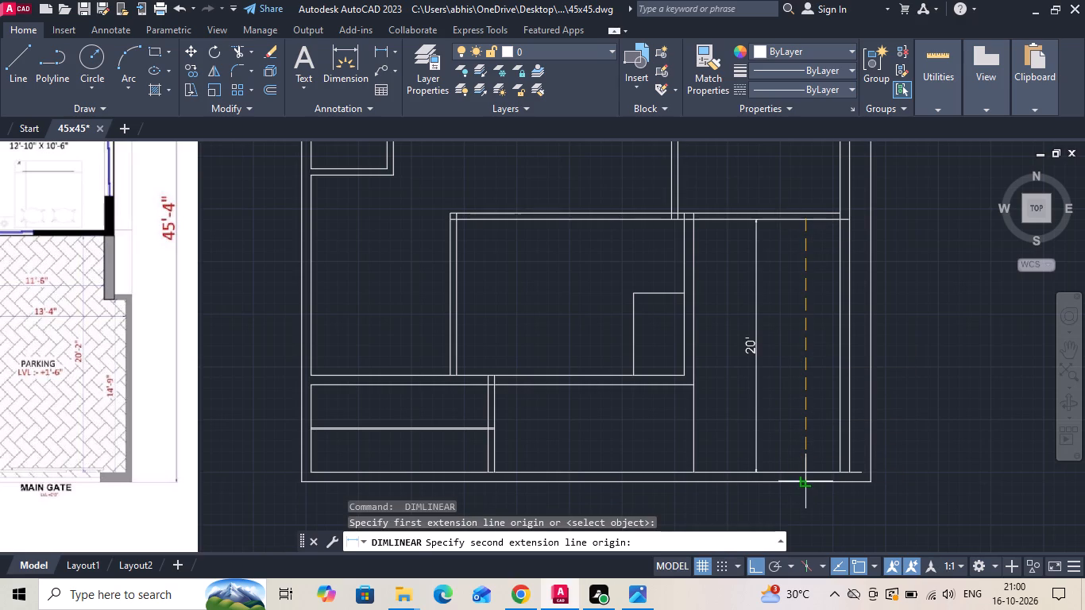
pyautogui.click(804, 485)
pyautogui.click(805, 436)
# Offset the top wall's inner line 4'6" downward to form the utility's lower edge.
pyautogui.scroll(-1, 805, 429)
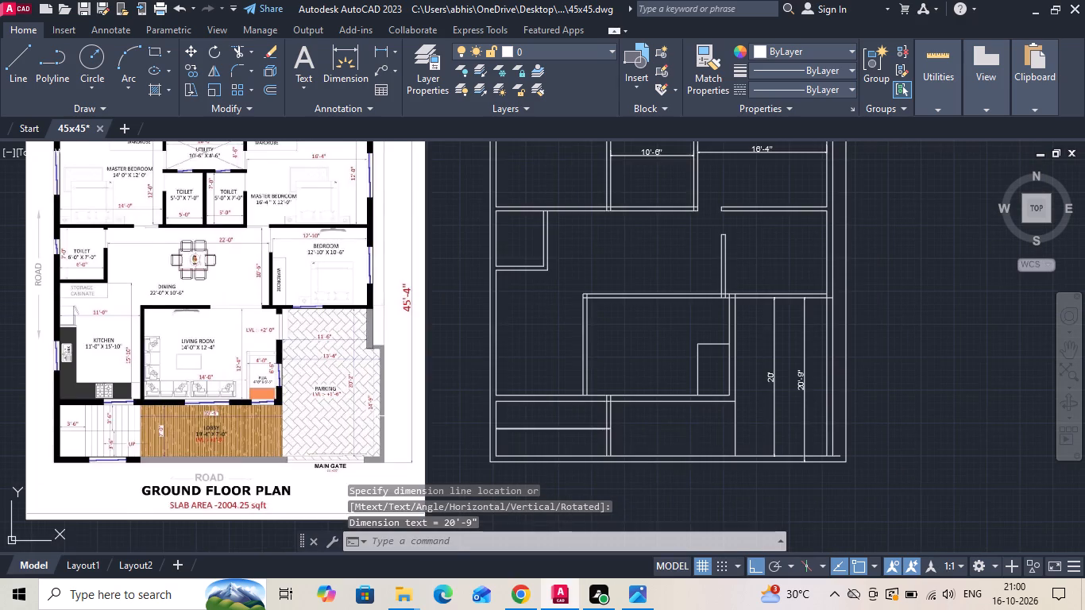
pyautogui.scroll(1, 373, 416)
pyautogui.scroll(-1, 373, 416)
pyautogui.scroll(2, 100, 461)
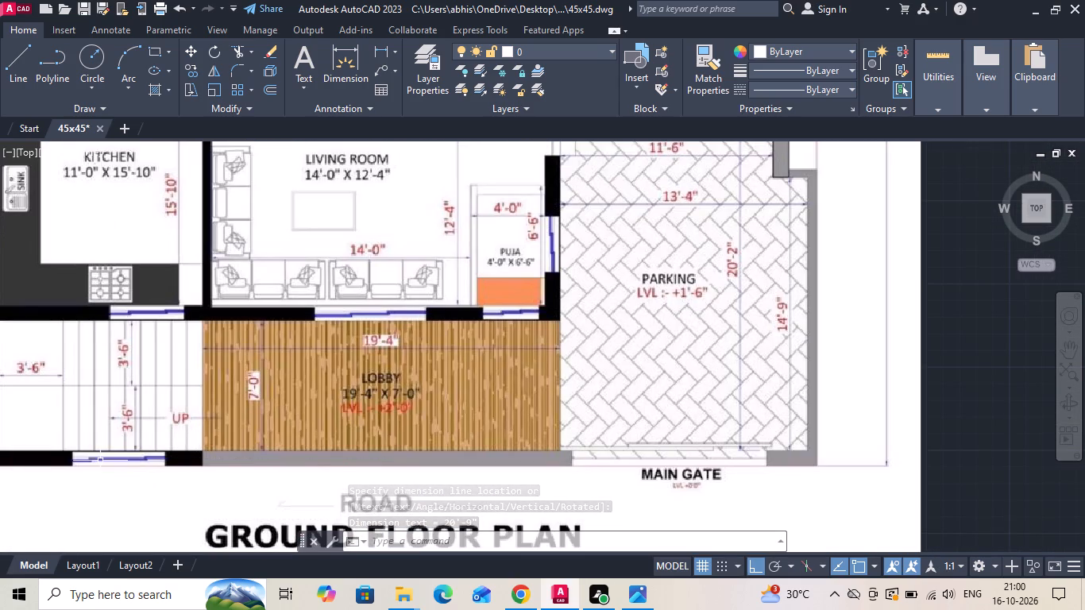
pyautogui.scroll(-1, 90, 461)
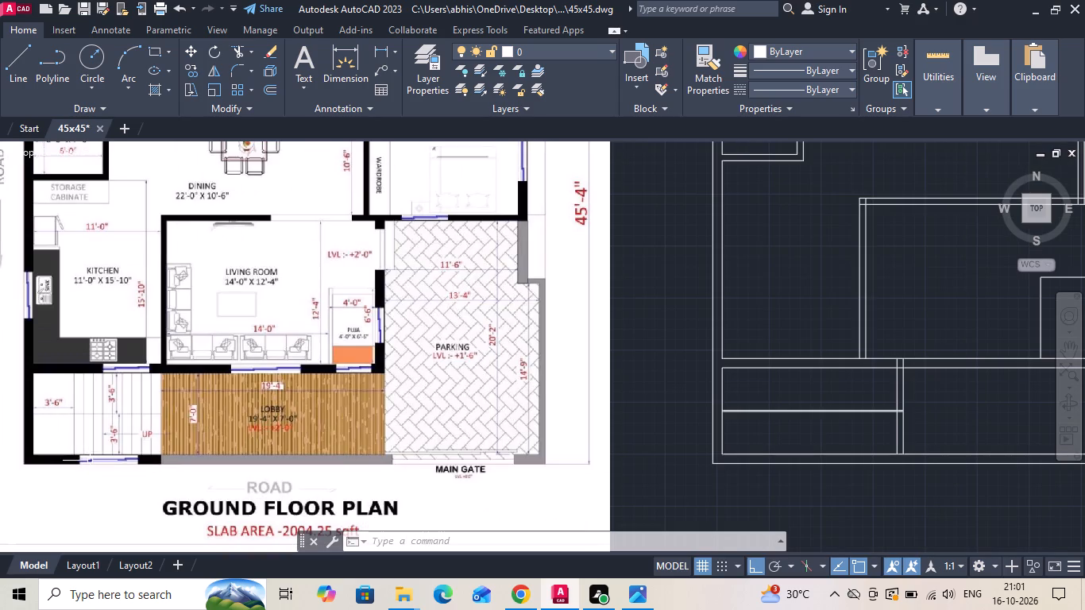
pyautogui.scroll(-1, 149, 526)
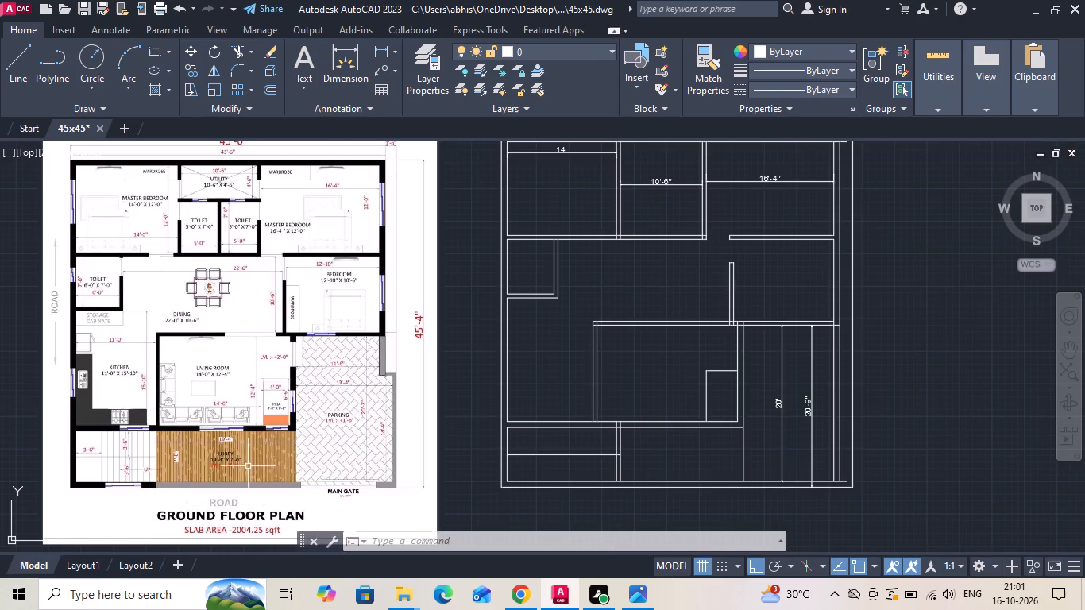
pyautogui.moveTo(646, 212); pyautogui.dragTo(648, 218, button='middle')
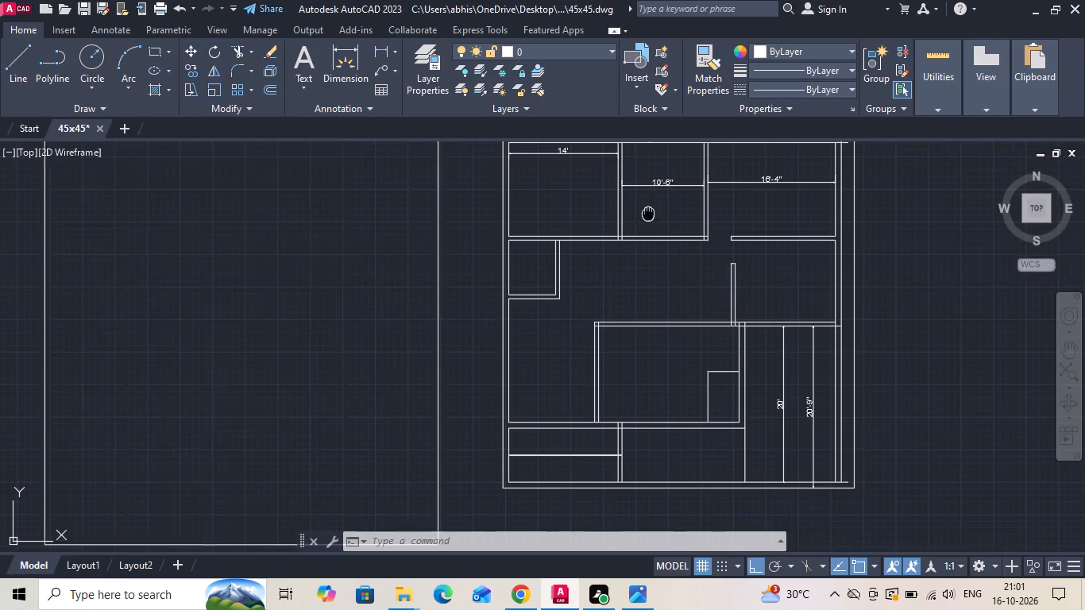
pyautogui.moveTo(648, 218); pyautogui.dragTo(658, 291, button='middle')
pyautogui.scroll(1, 130, 287)
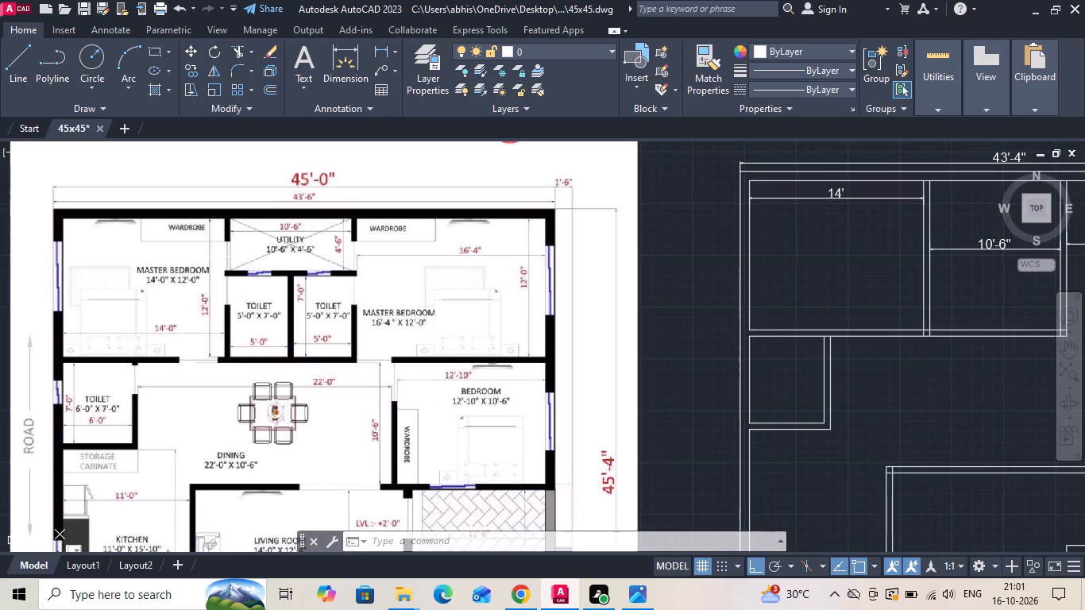
pyautogui.write('o')
pyautogui.press('space')
pyautogui.write("4'")
pyautogui.write('6')
pyautogui.press('space')
pyautogui.moveTo(225, 262); pyautogui.dragTo(140, 294, button='middle')
pyautogui.moveTo(725, 198); pyautogui.dragTo(477, 208, button='middle')
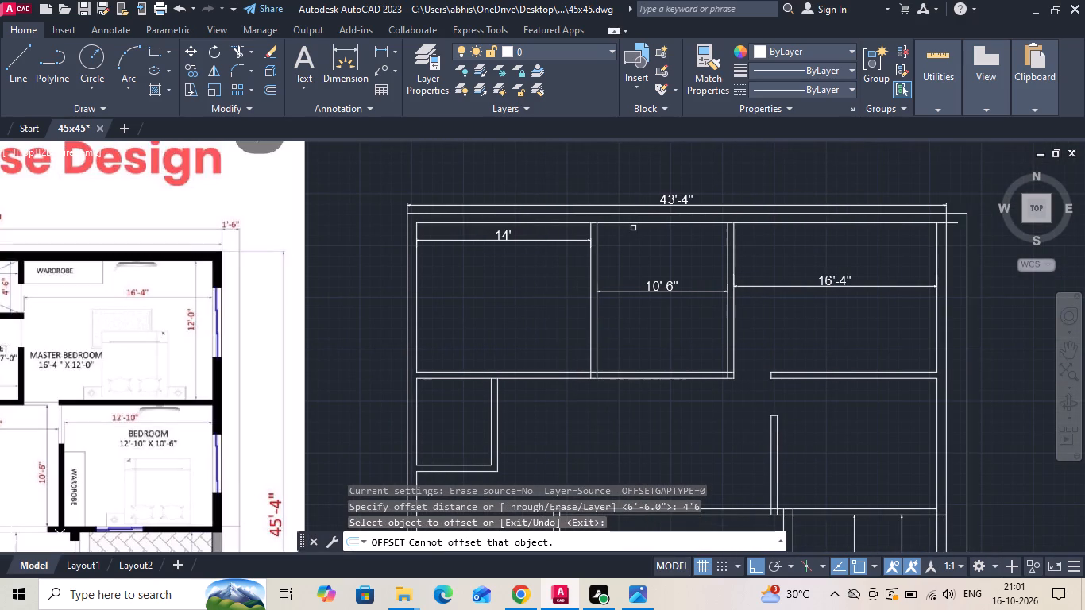
pyautogui.click(636, 224)
pyautogui.click(631, 242)
pyautogui.press('Escape')
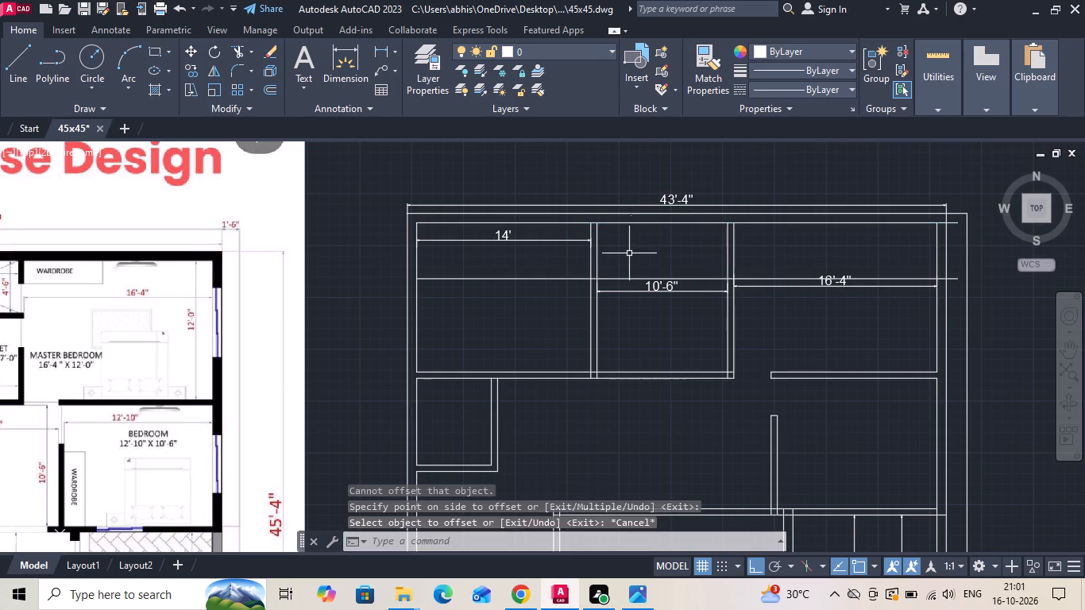
# Trim the offset line where it crosses the two side walls of the 10'-6" wide utility bay.
pyautogui.write('tr')
pyautogui.press('space')
pyautogui.press('space')
pyautogui.scroll(2, 594, 275)
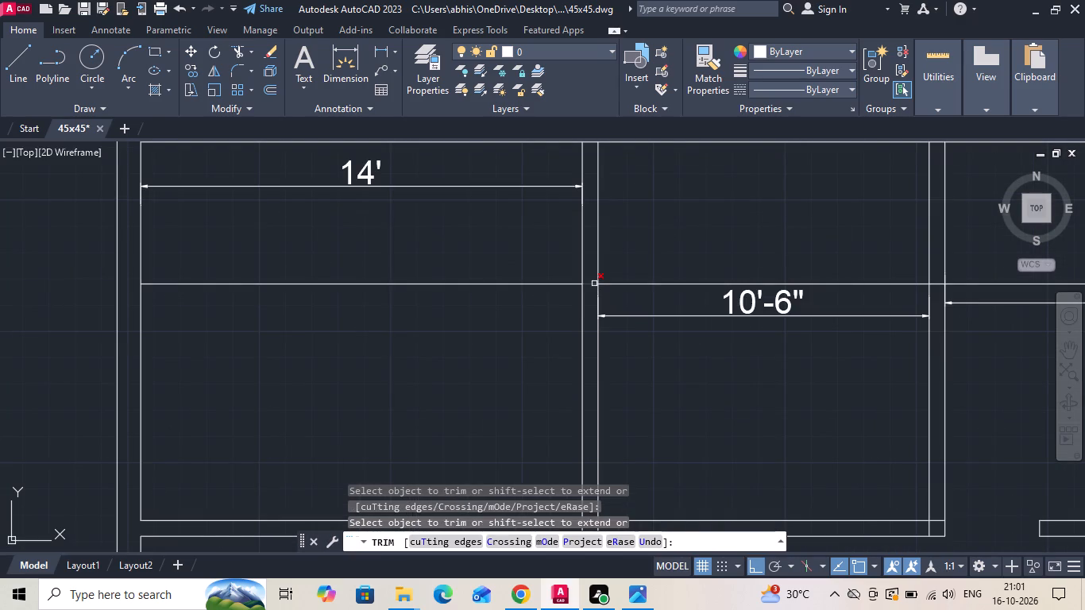
pyautogui.click(594, 284)
pyautogui.scroll(-1, 588, 291)
pyautogui.scroll(1, 796, 297)
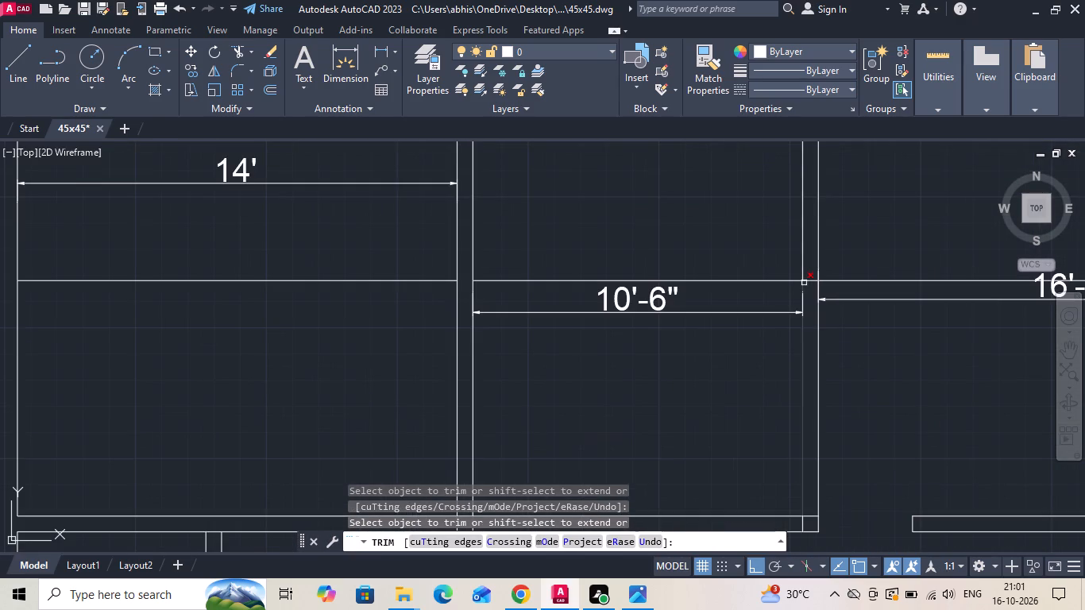
pyautogui.click(809, 283)
pyautogui.press('Escape')
# Erase the leftover pieces of the offset line inside the right and left master bedrooms.
pyautogui.tripleClick(854, 277)
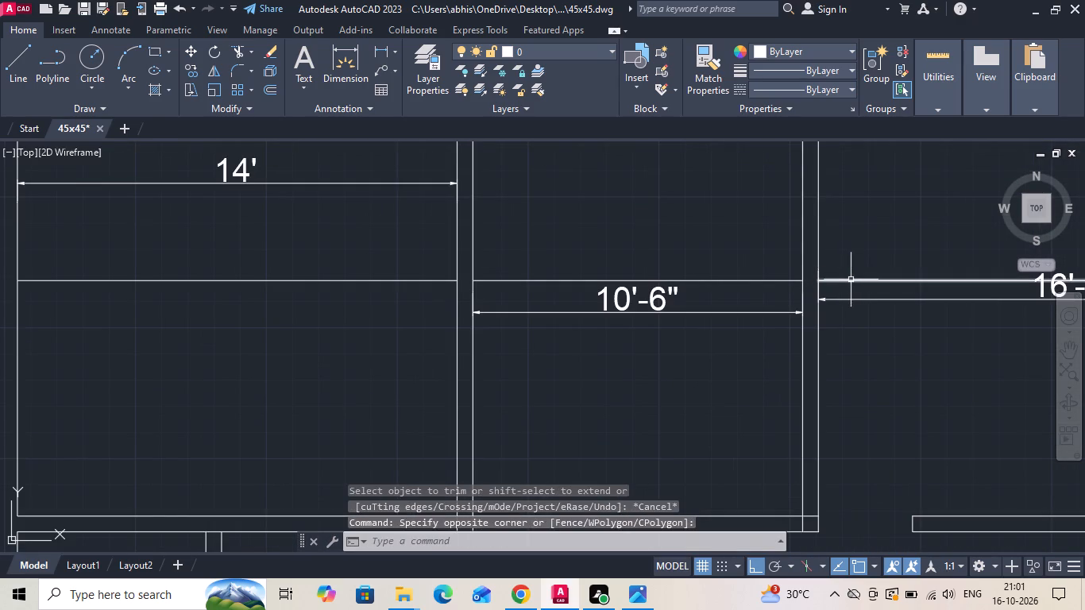
pyautogui.press('Delete')
pyautogui.moveTo(410, 244); pyautogui.dragTo(369, 299)
pyautogui.click(357, 317)
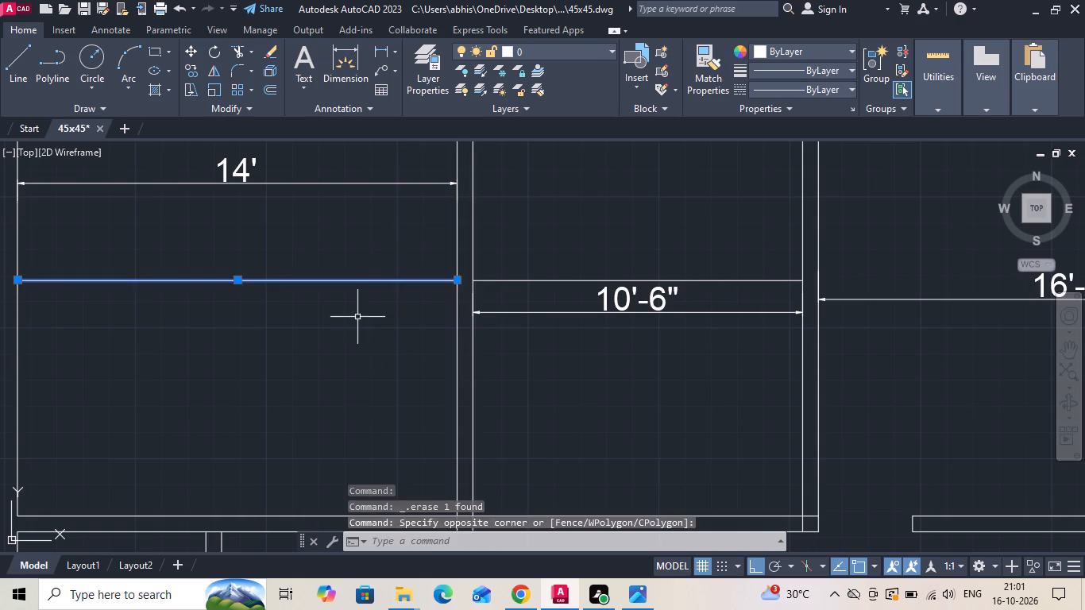
pyautogui.scroll(-2, 596, 415)
pyautogui.press('Delete')
# Check the gap between the plan's right boundary line and the right wall's outer line with a linear dimension.
pyautogui.moveTo(701, 336); pyautogui.dragTo(715, 247, button='middle')
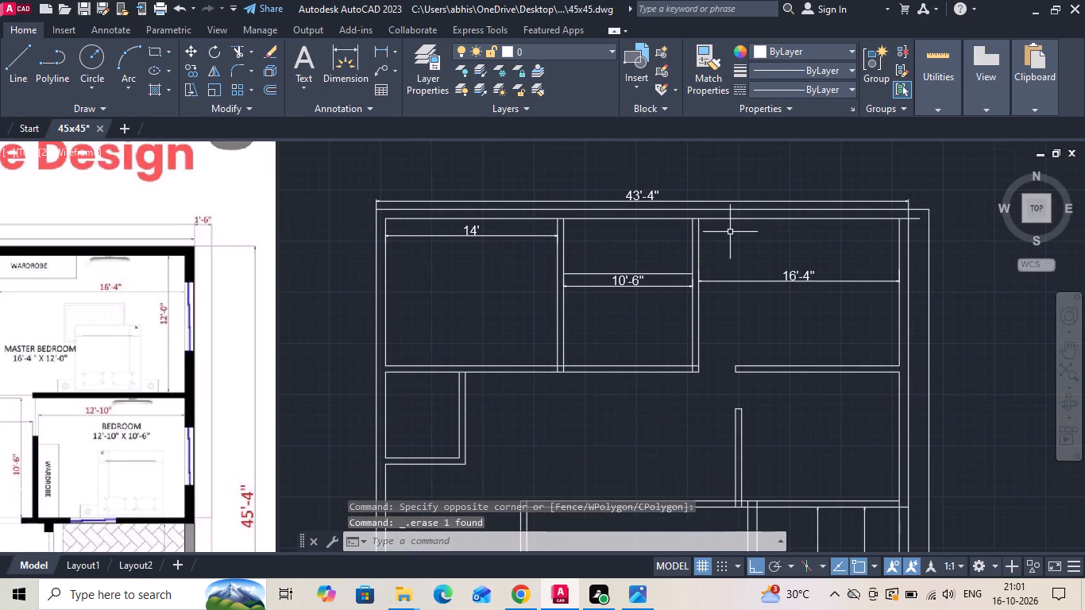
pyautogui.scroll(-1, 733, 233)
pyautogui.scroll(1, 219, 390)
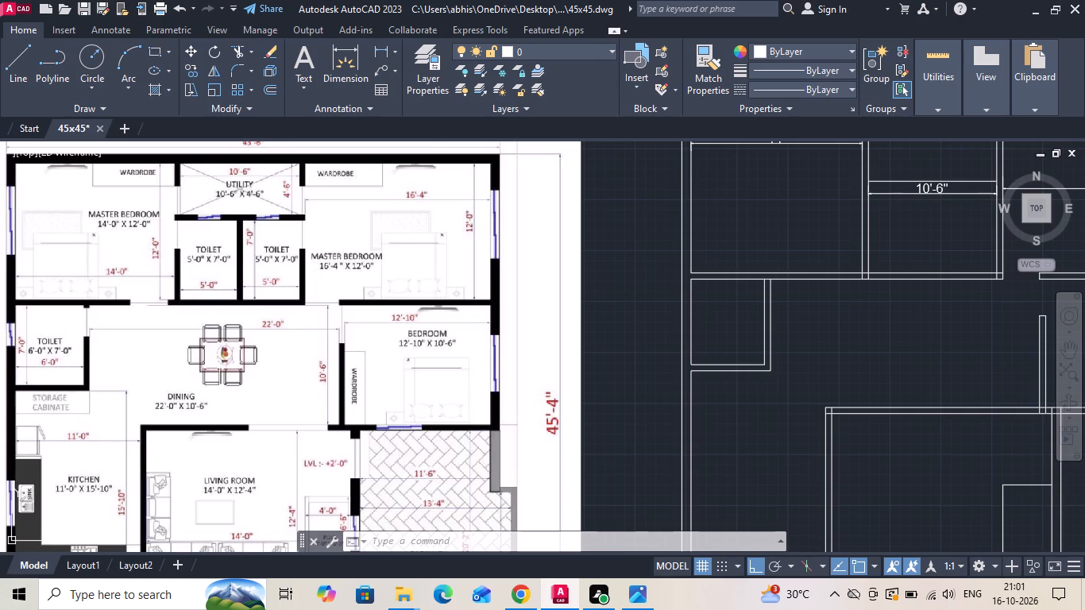
pyautogui.scroll(-1, 219, 390)
pyautogui.scroll(1, 732, 280)
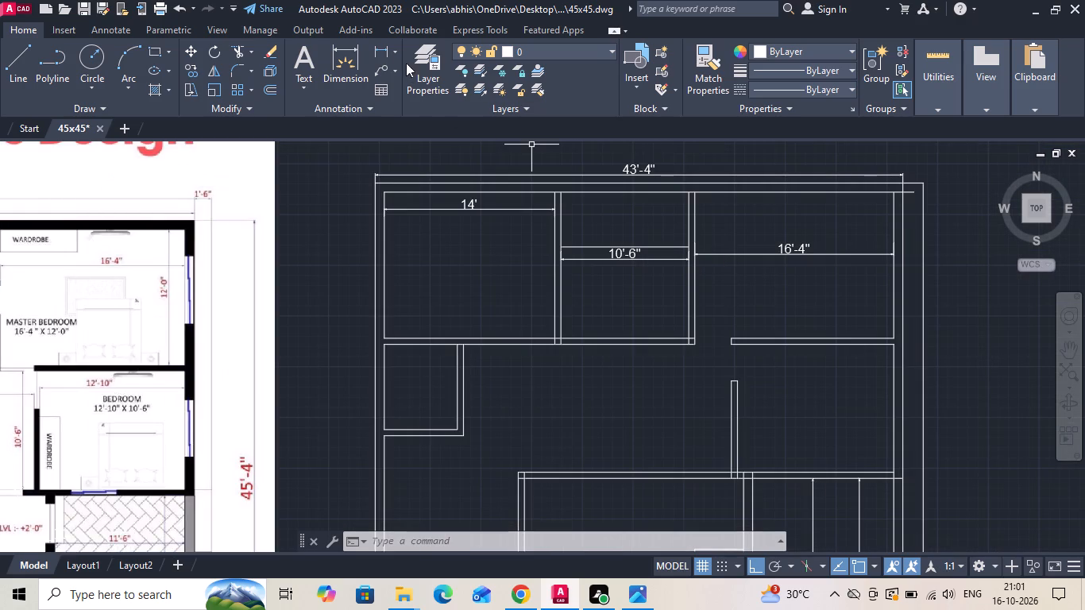
pyautogui.click(386, 51)
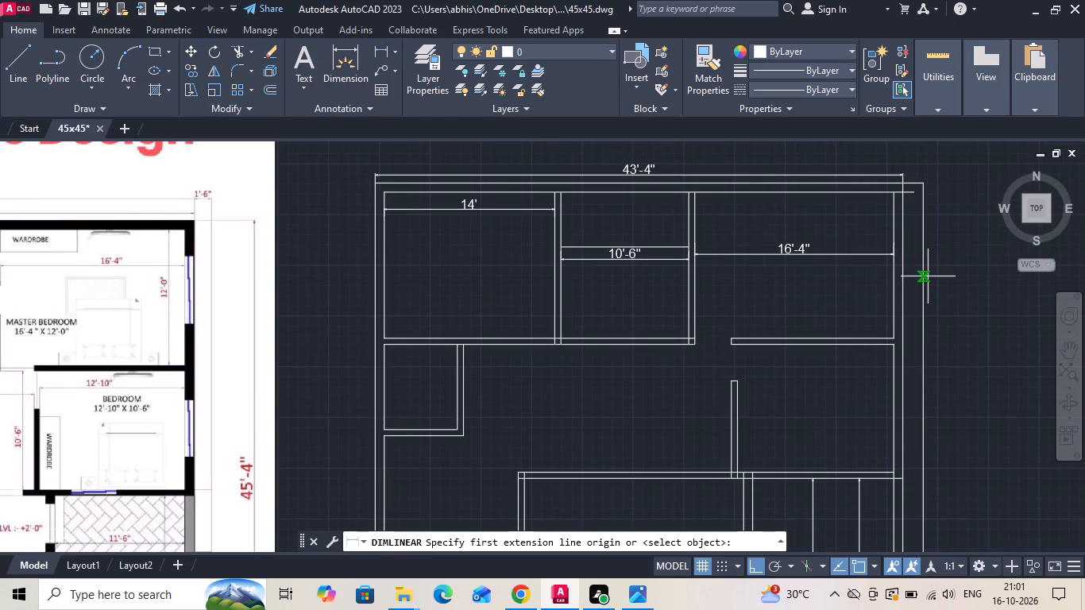
pyautogui.scroll(1, 928, 276)
pyautogui.click(917, 271)
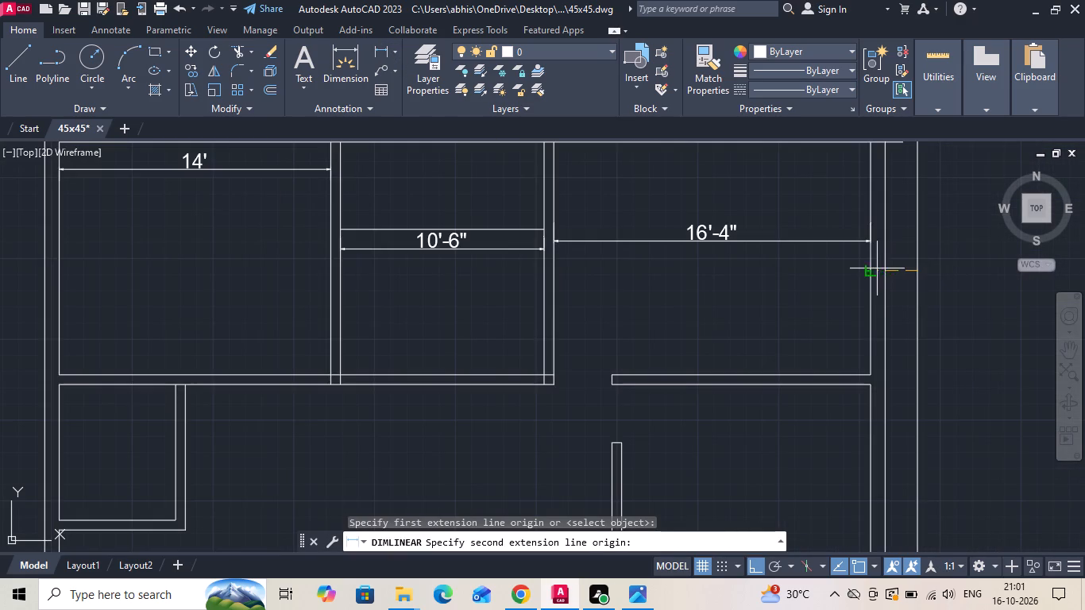
pyautogui.click(883, 272)
pyautogui.press('Escape')
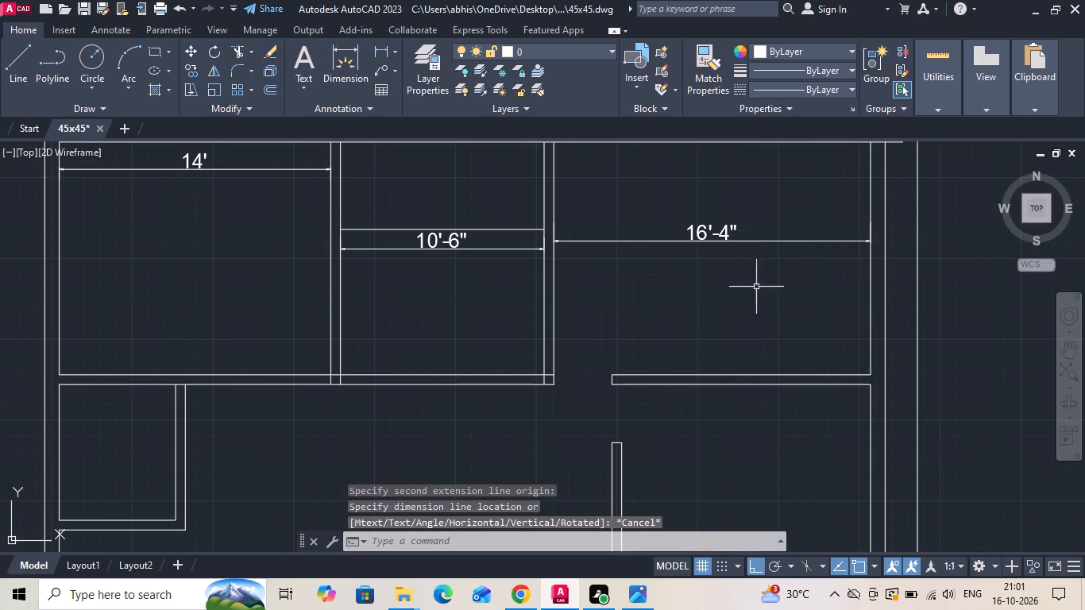
# Examine the kitchen, staircase, lobby and parking areas on the reference plan against the drafted walls.
pyautogui.scroll(-1, 786, 309)
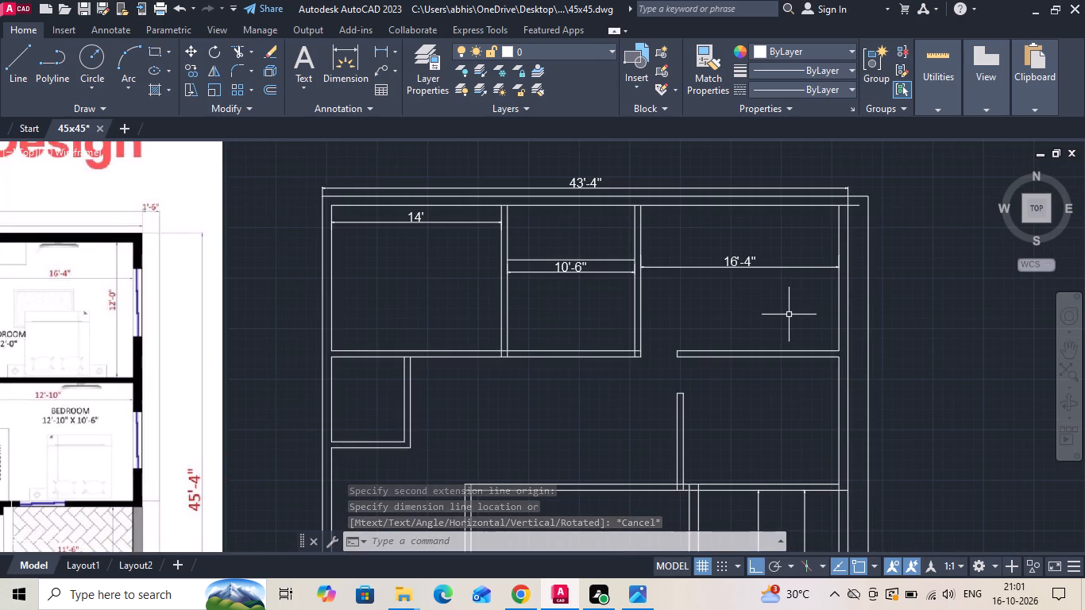
pyautogui.scroll(-1, 789, 315)
pyautogui.moveTo(603, 399); pyautogui.dragTo(620, 290, button='middle')
pyautogui.scroll(1, 163, 385)
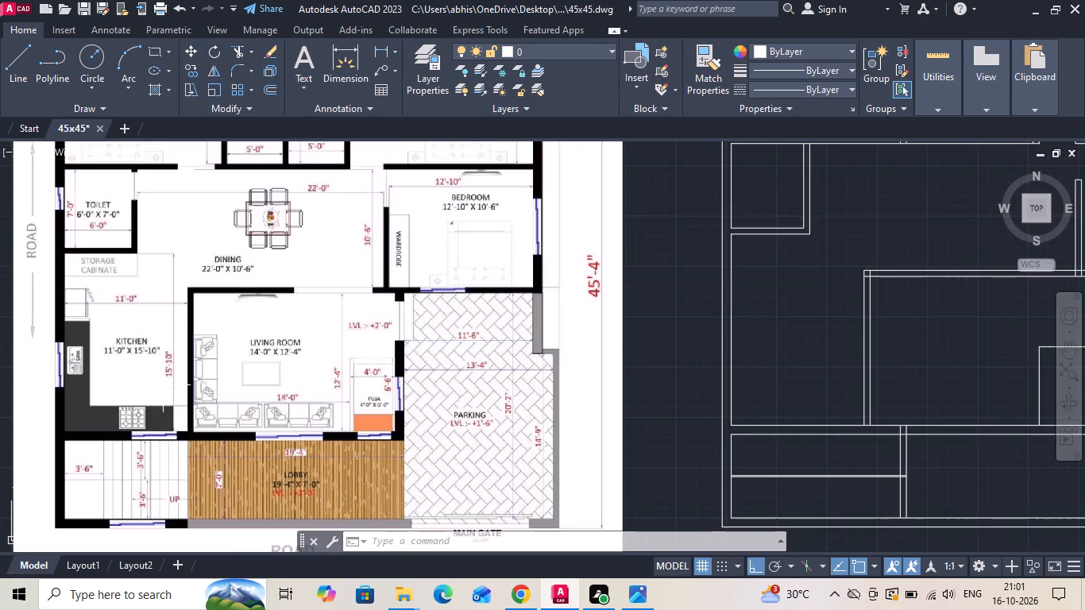
pyautogui.scroll(1, 163, 386)
pyautogui.moveTo(183, 369); pyautogui.dragTo(241, 276, button='middle')
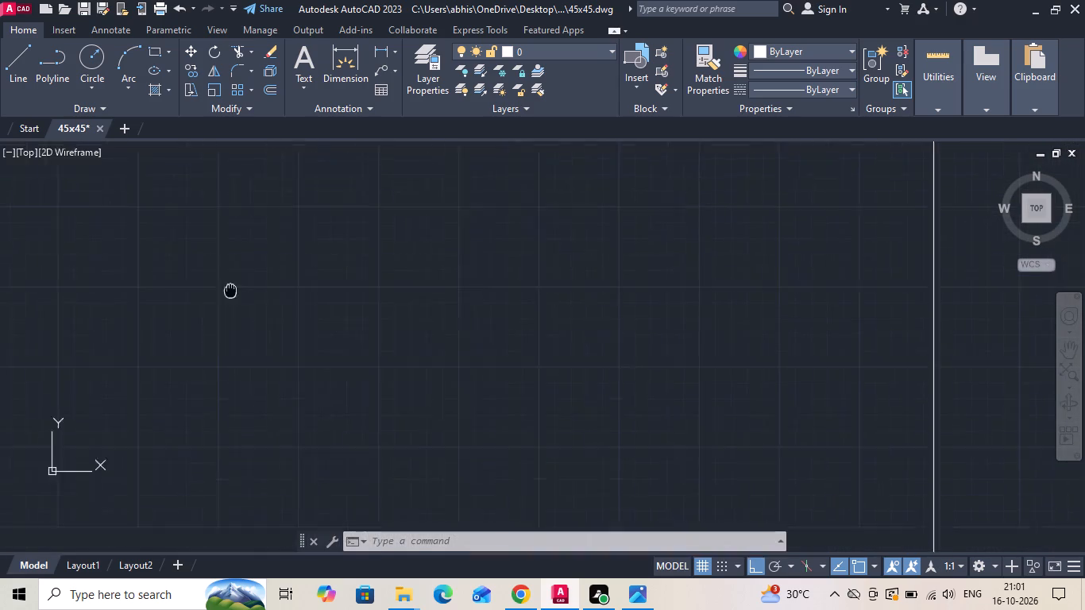
pyautogui.moveTo(241, 276); pyautogui.dragTo(257, 261, button='middle')
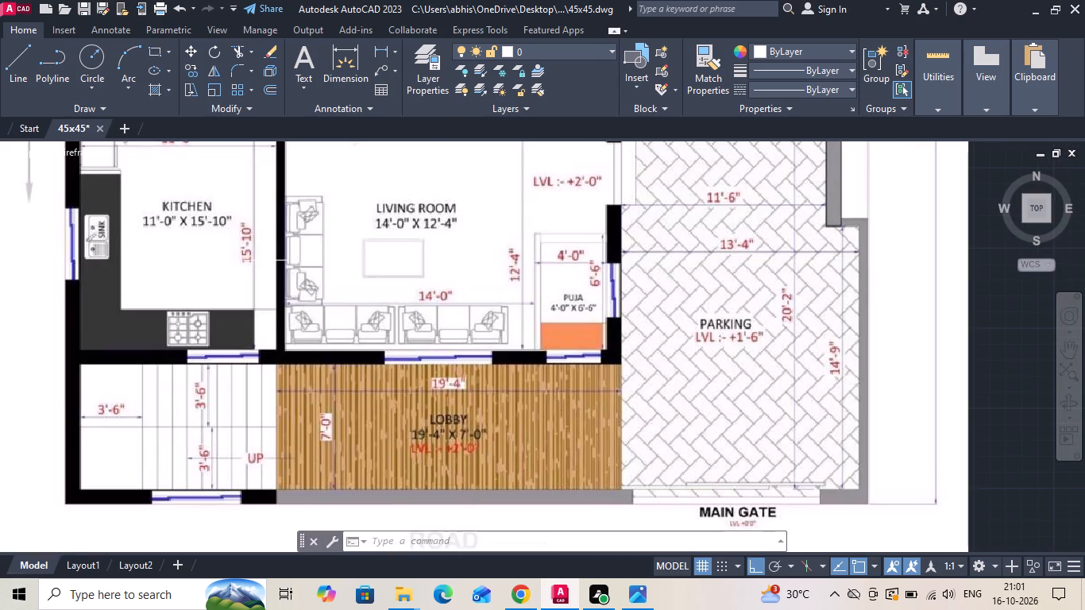
pyautogui.scroll(-2, 207, 405)
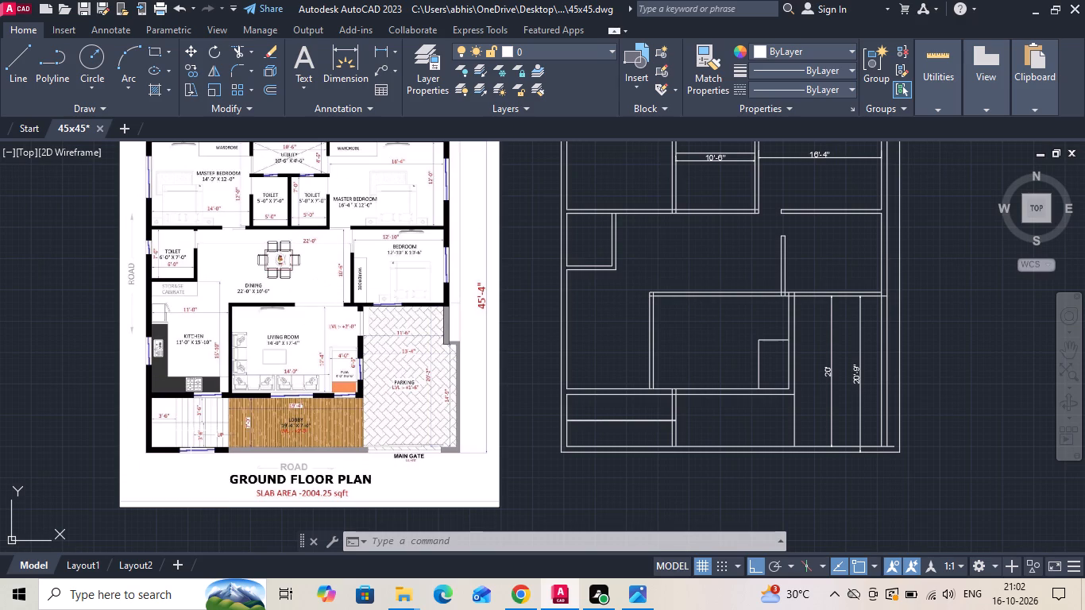
# Copy the whole drafted plan with its dimensions to an empty area to the right of the original.
pyautogui.scroll(-1, 191, 430)
pyautogui.moveTo(394, 462); pyautogui.dragTo(403, 457)
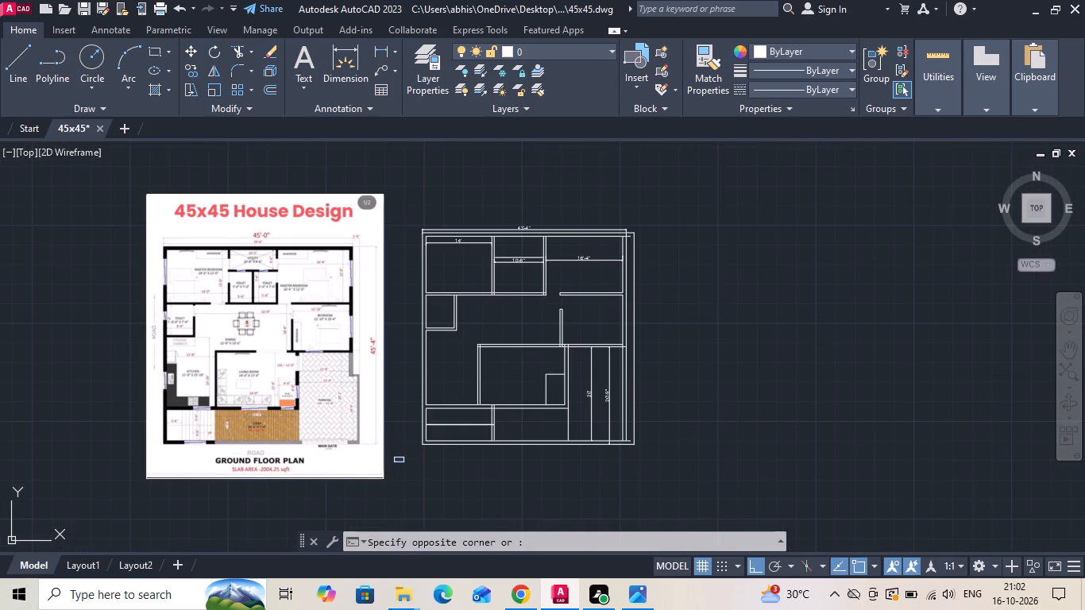
pyautogui.click(763, 187)
pyautogui.rightClick(739, 222)
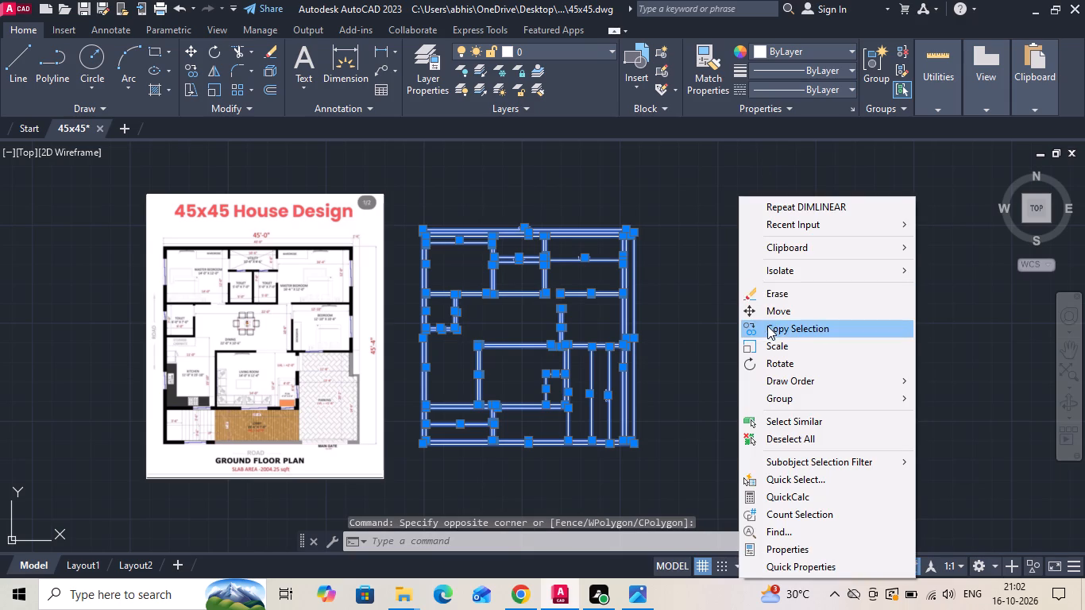
pyautogui.click(767, 326)
pyautogui.moveTo(523, 335); pyautogui.dragTo(554, 338)
pyautogui.click(927, 365)
pyautogui.press('Escape')
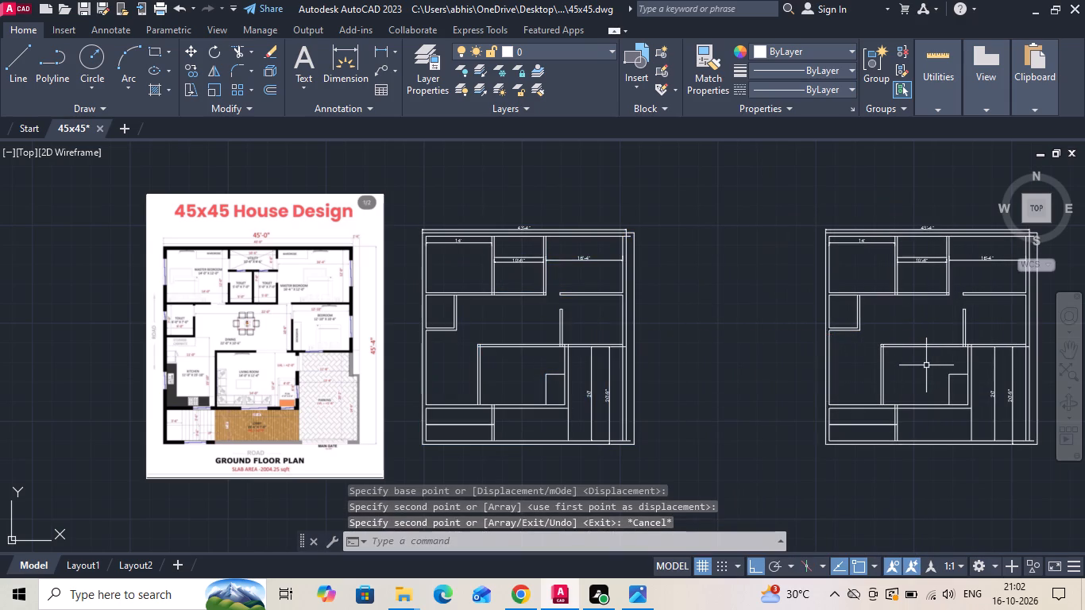
# Erase the interior walls and room dimensions inside the original plan's outline.
pyautogui.scroll(2, 470, 242)
pyautogui.moveTo(518, 349); pyautogui.dragTo(510, 326, button='middle')
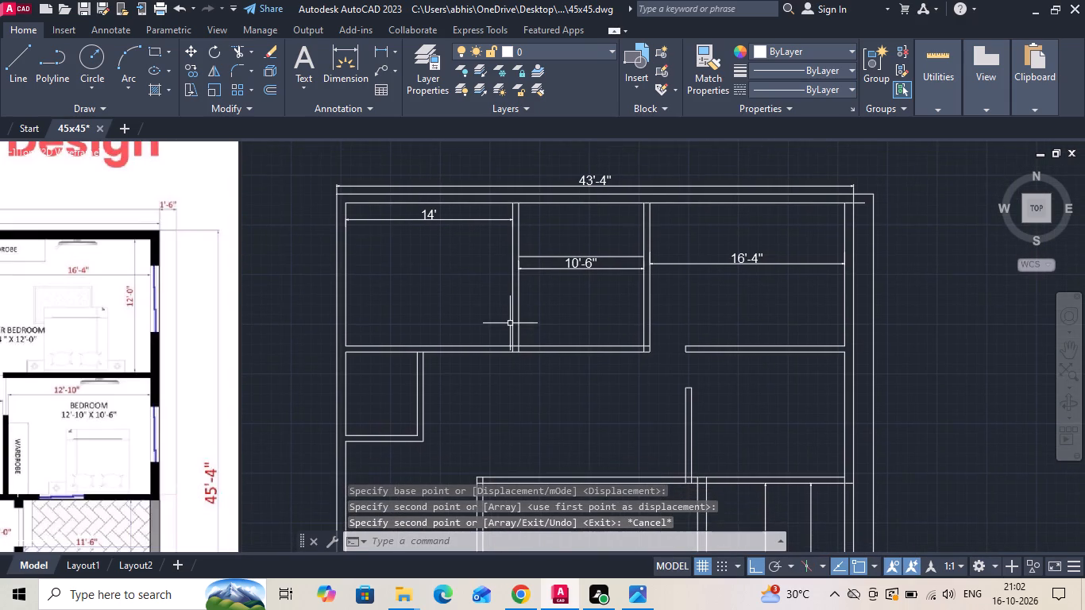
pyautogui.scroll(1, 525, 311)
pyautogui.scroll(-1, 510, 272)
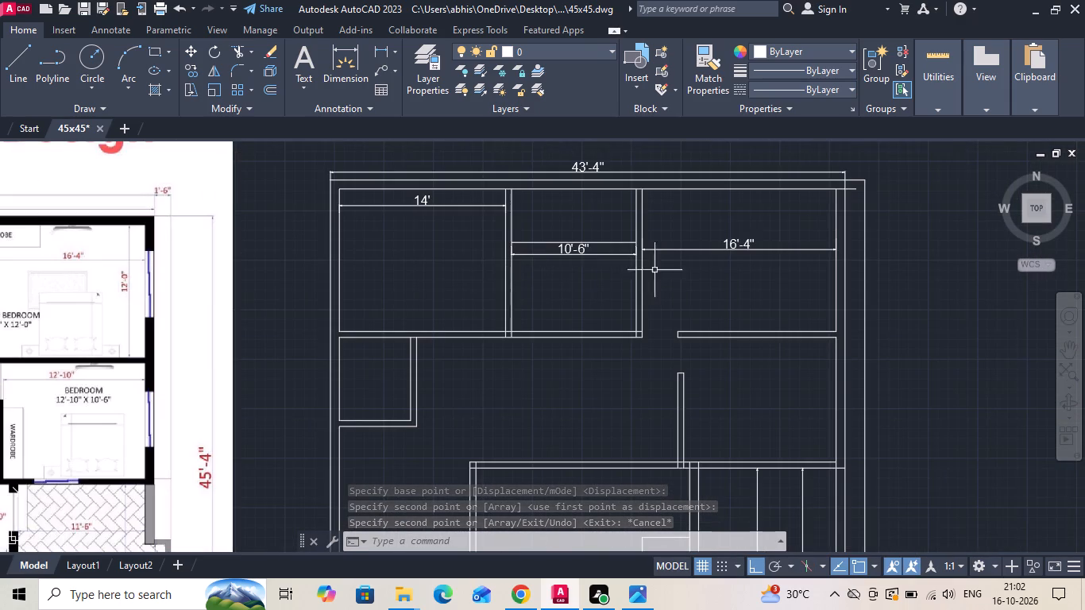
pyautogui.moveTo(812, 229); pyautogui.dragTo(778, 272)
pyautogui.moveTo(562, 336); pyautogui.dragTo(589, 270, button='middle')
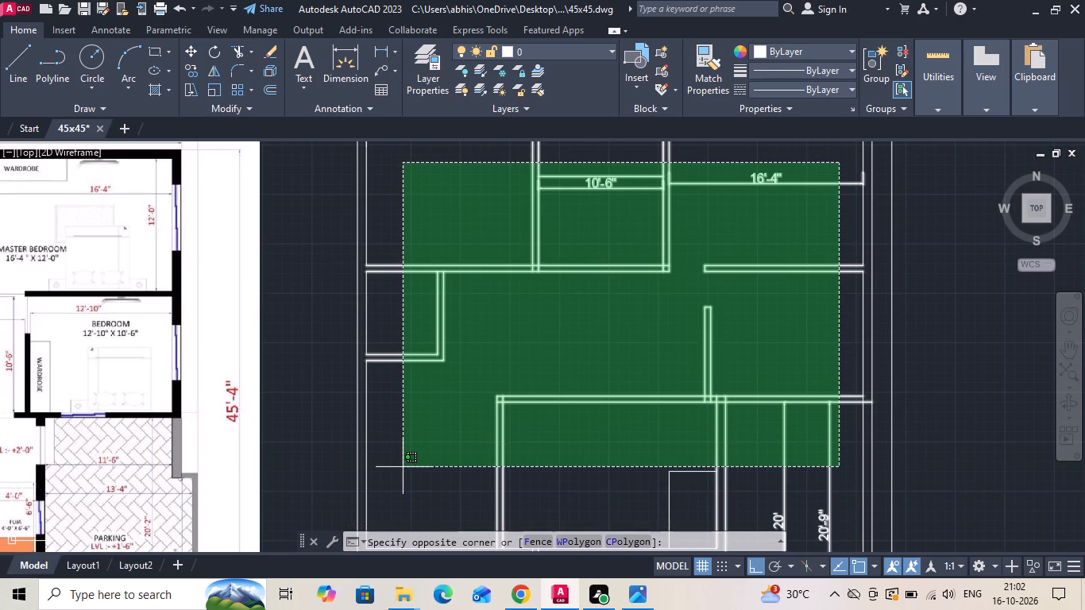
pyautogui.click(403, 467)
pyautogui.press('Delete')
pyautogui.moveTo(705, 461); pyautogui.dragTo(620, 482)
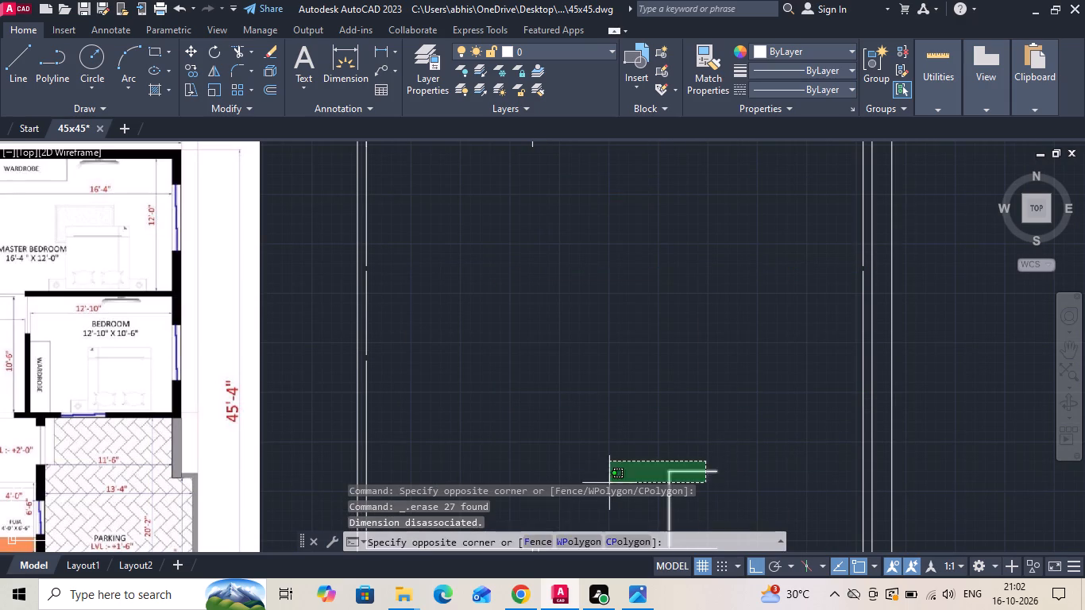
pyautogui.click(608, 484)
pyautogui.moveTo(609, 446); pyautogui.dragTo(612, 299, button='middle')
pyautogui.moveTo(613, 374); pyautogui.dragTo(560, 405)
pyautogui.click(454, 460)
pyautogui.press('Delete')
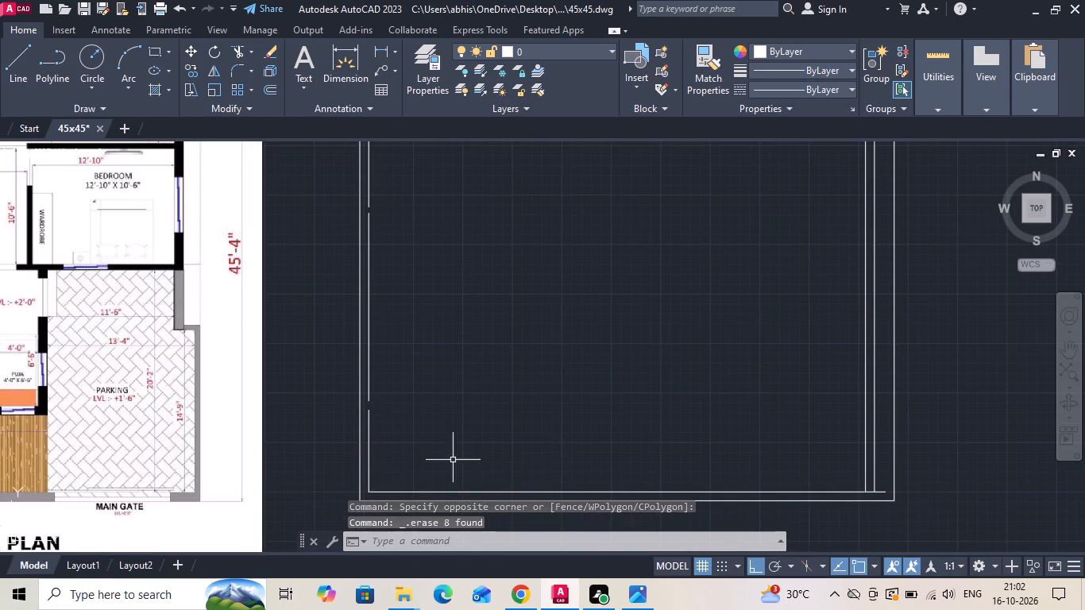
# Erase the original plan's lower inner left wall lines and its inner bottom wall line.
pyautogui.click(368, 392)
pyautogui.moveTo(372, 433); pyautogui.dragTo(369, 440)
pyautogui.click(363, 446)
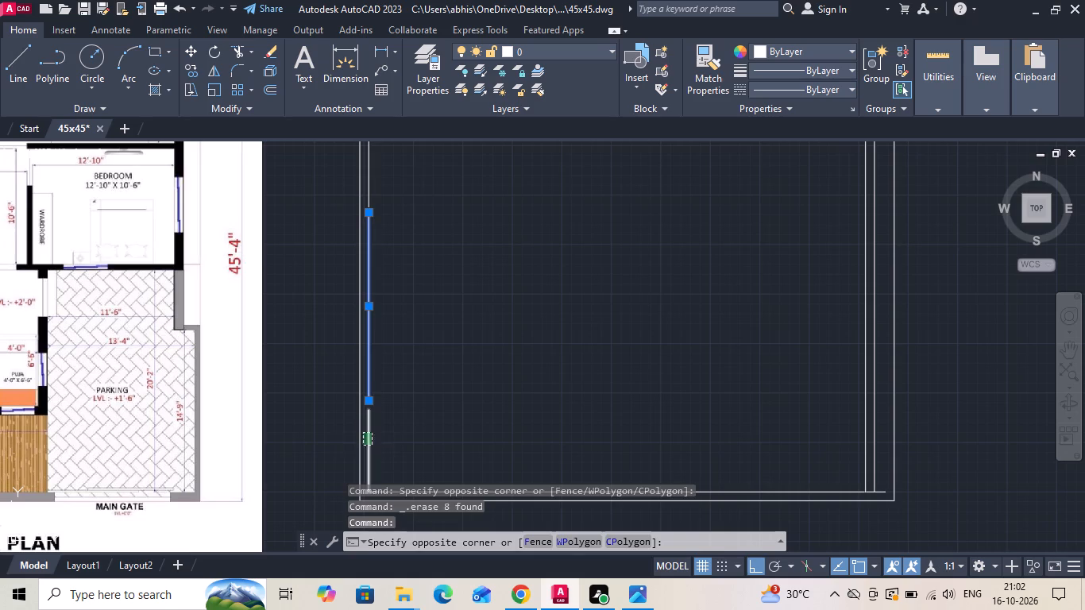
pyautogui.press('Delete')
pyautogui.moveTo(414, 425); pyautogui.dragTo(449, 309, button='middle')
pyautogui.click(530, 376)
pyautogui.press('Delete')
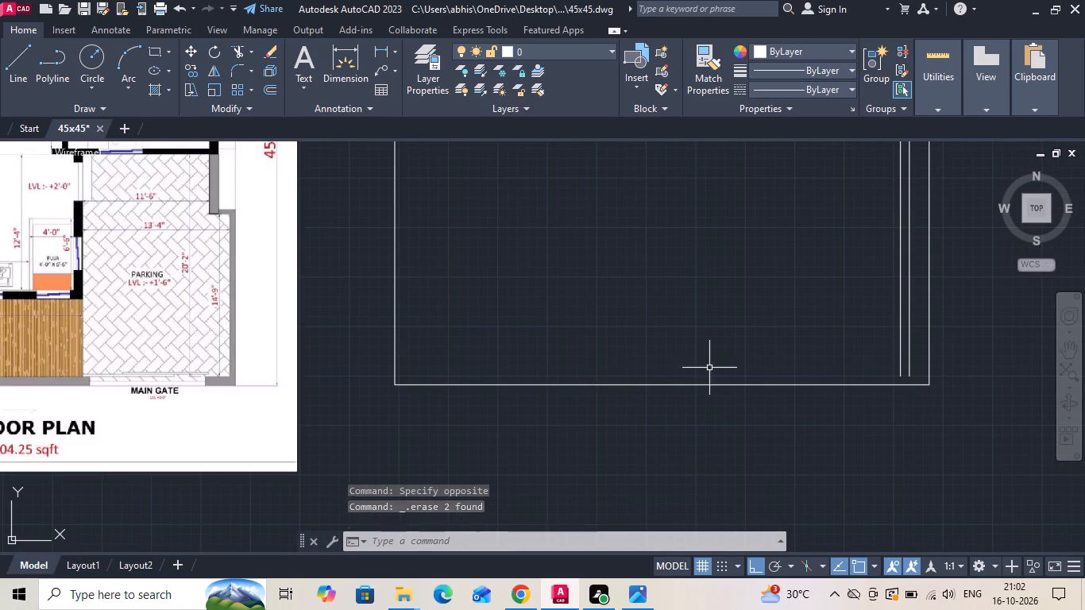
# Erase the remaining inner top, left and right wall lines and leftover dimensions, keeping only the outer boundary.
pyautogui.scroll(-2, 670, 475)
pyautogui.scroll(1, 756, 205)
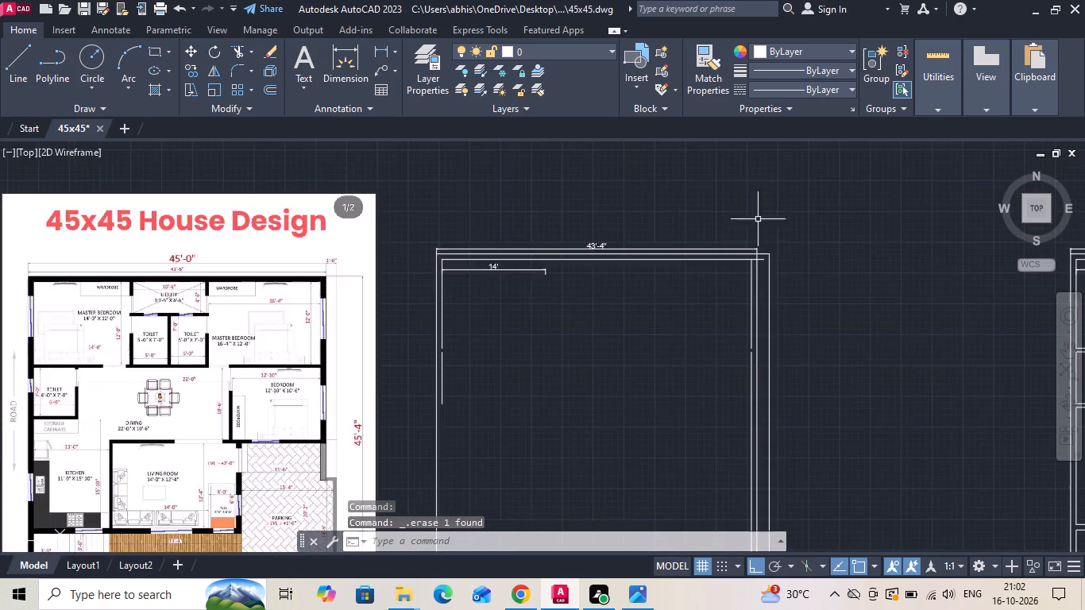
pyautogui.scroll(3, 762, 281)
pyautogui.moveTo(762, 218); pyautogui.dragTo(757, 225)
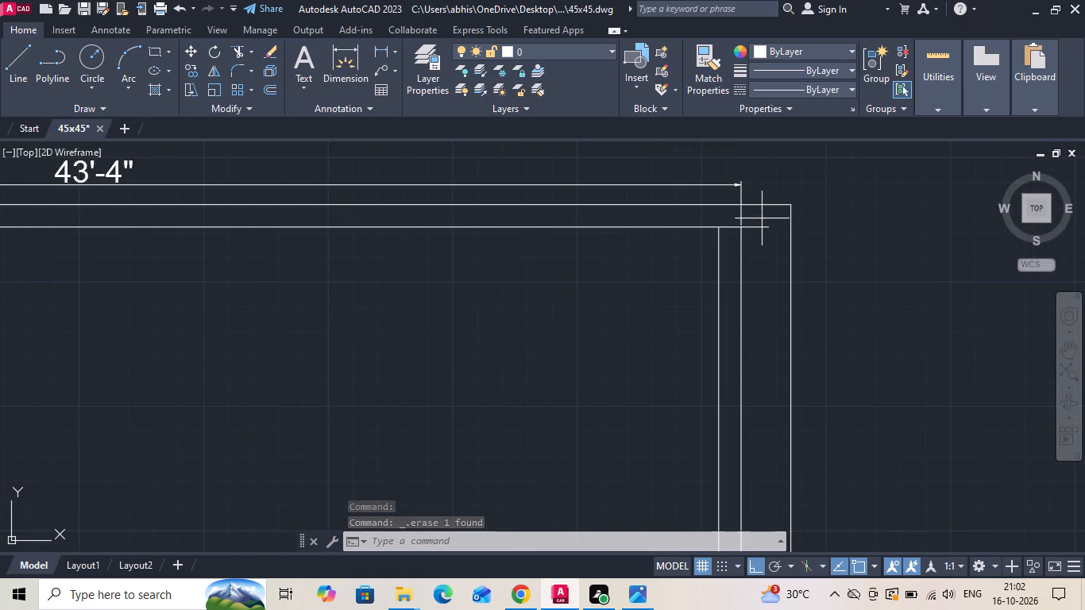
pyautogui.moveTo(757, 225); pyautogui.dragTo(579, 311)
pyautogui.click(541, 322)
pyautogui.press('Delete')
pyautogui.scroll(-2, 728, 284)
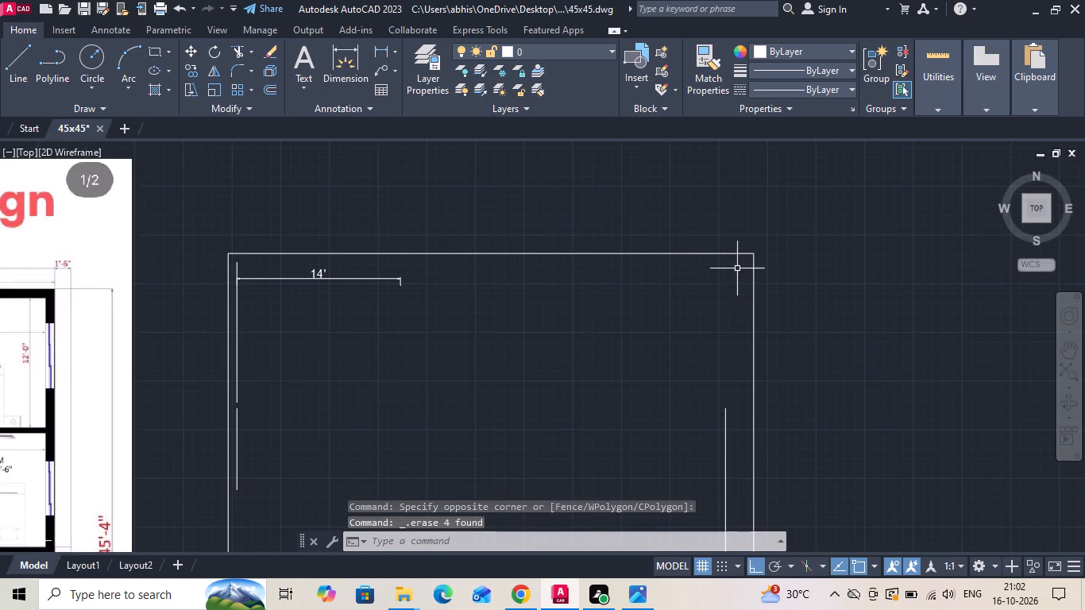
pyautogui.moveTo(738, 268); pyautogui.dragTo(729, 280)
pyautogui.click(234, 482)
pyautogui.press('Delete')
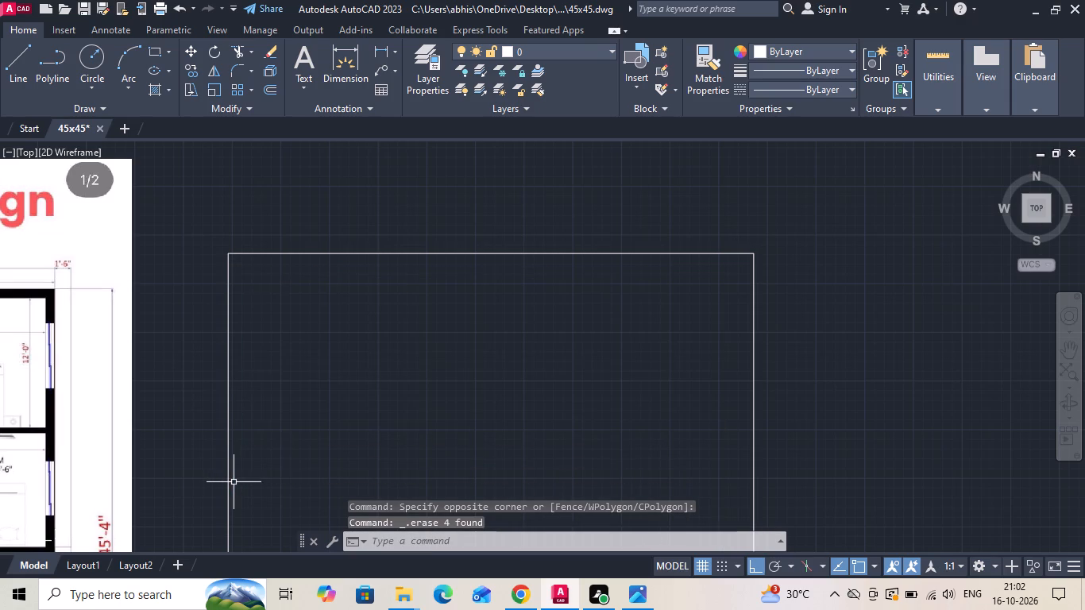
# Offset the left, top, right and bottom boundary lines 9" inward as the new outer walls.
pyautogui.press('o')
pyautogui.press('Return')
pyautogui.press('9')
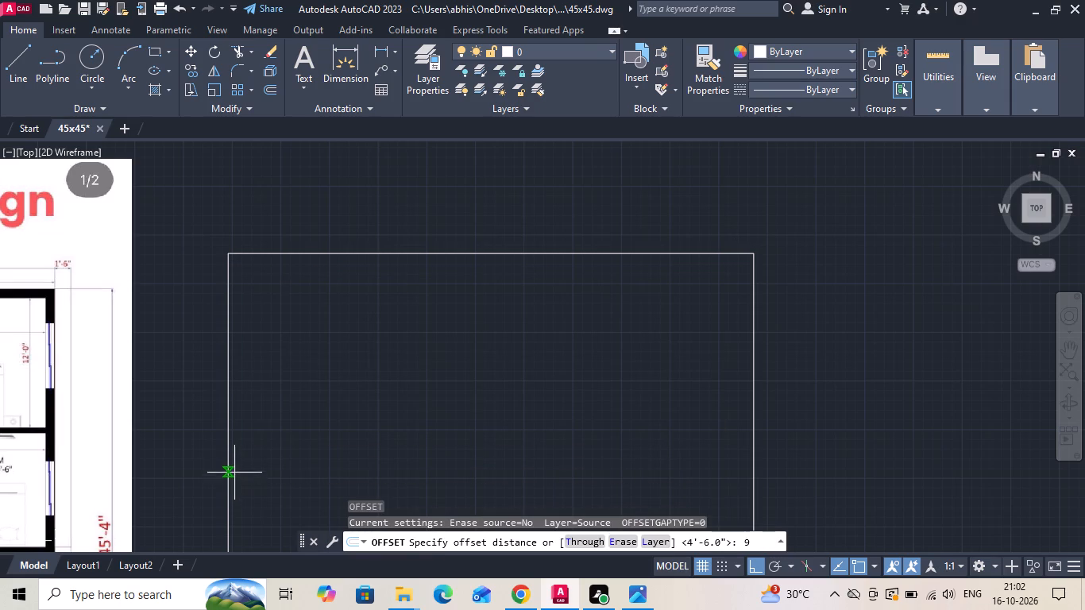
pyautogui.press('Return')
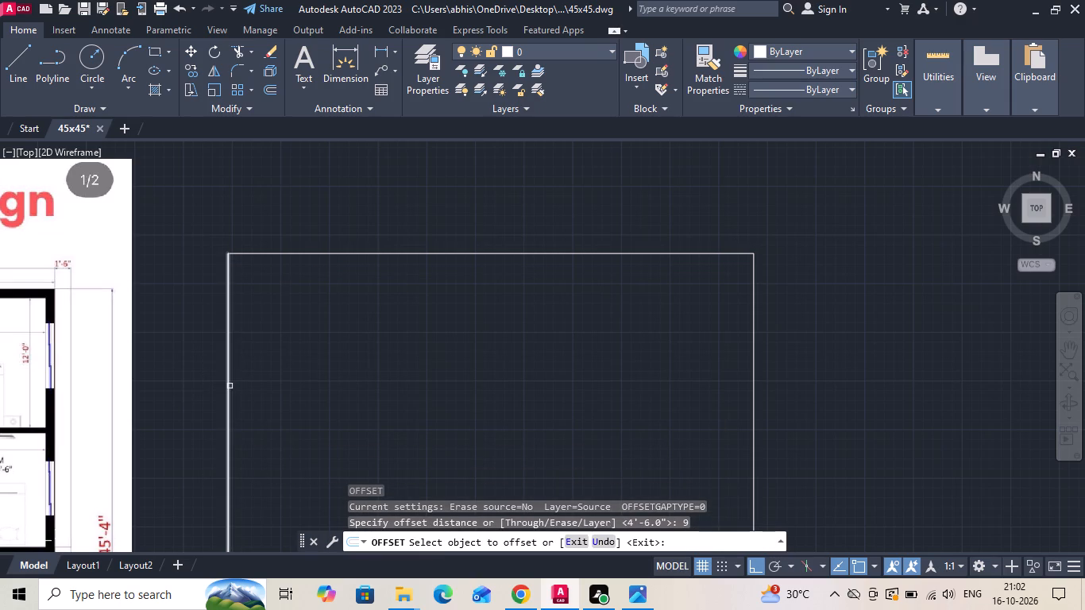
pyautogui.moveTo(230, 386); pyautogui.dragTo(237, 386)
pyautogui.click(356, 353)
pyautogui.click(401, 253)
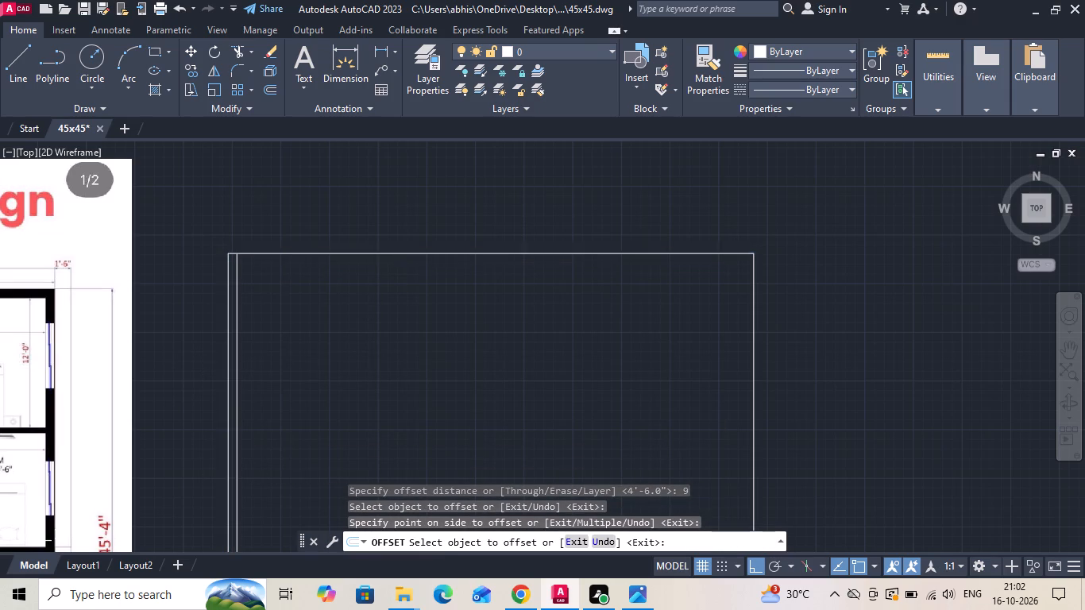
pyautogui.click(386, 308)
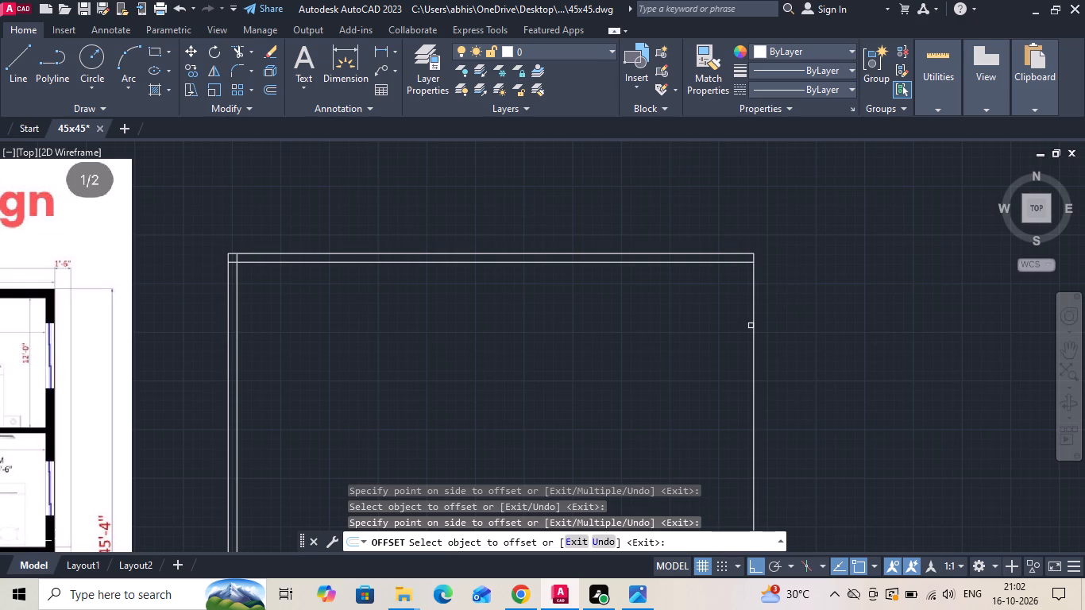
pyautogui.click(752, 330)
pyautogui.click(627, 345)
pyautogui.scroll(-2, 632, 237)
pyautogui.scroll(1, 528, 438)
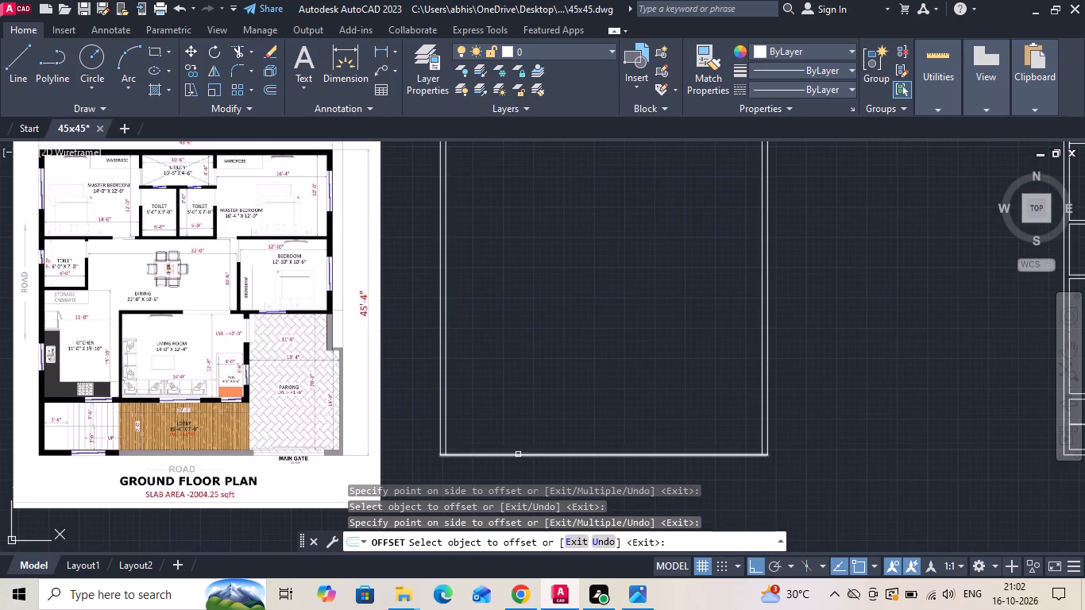
pyautogui.moveTo(518, 454); pyautogui.dragTo(524, 446)
pyautogui.click(577, 357)
pyautogui.press('Escape')
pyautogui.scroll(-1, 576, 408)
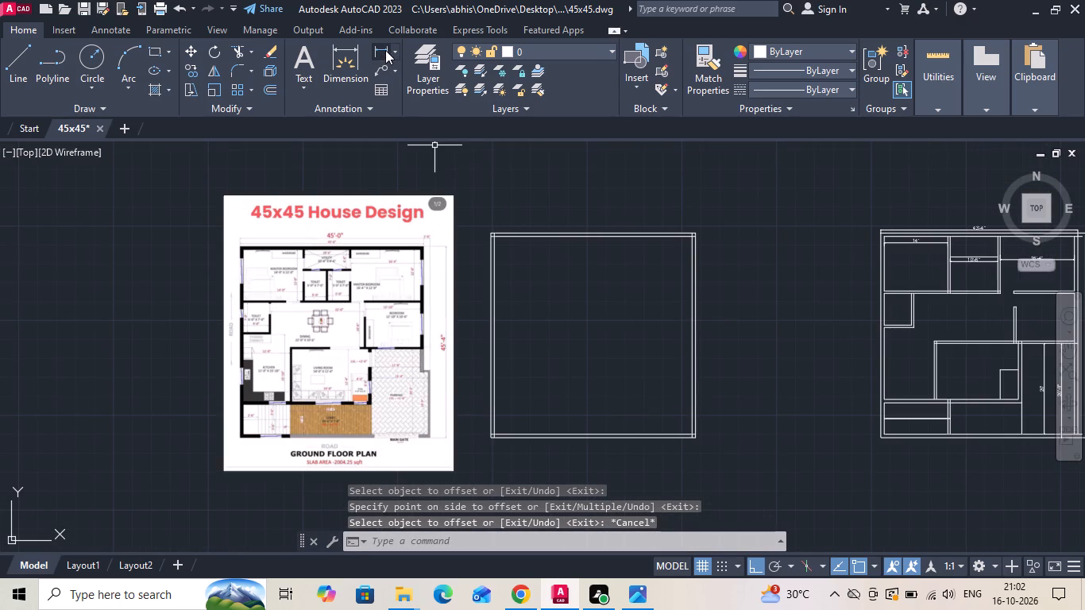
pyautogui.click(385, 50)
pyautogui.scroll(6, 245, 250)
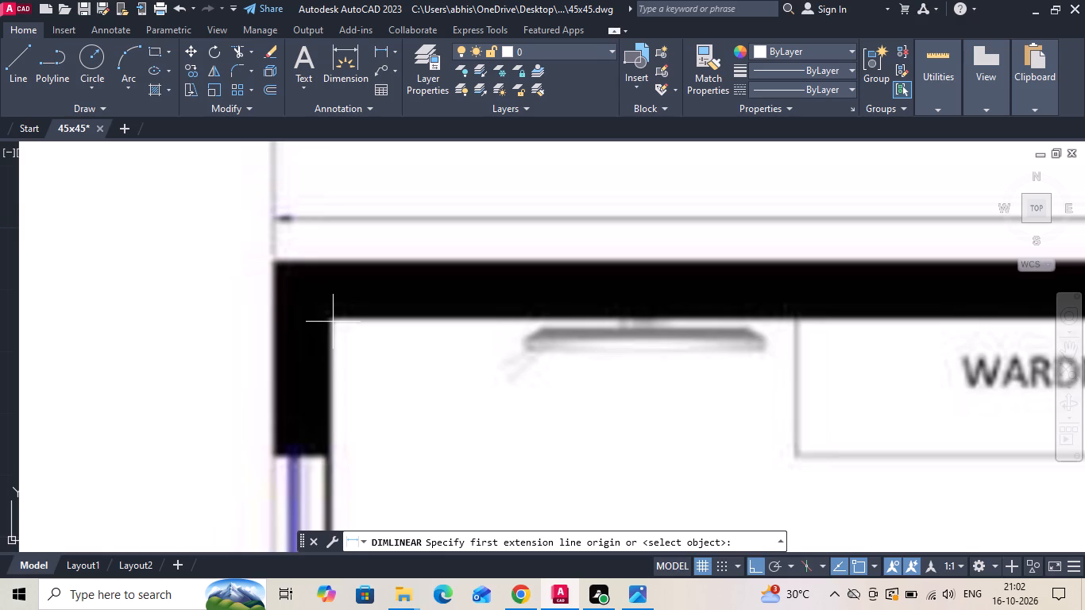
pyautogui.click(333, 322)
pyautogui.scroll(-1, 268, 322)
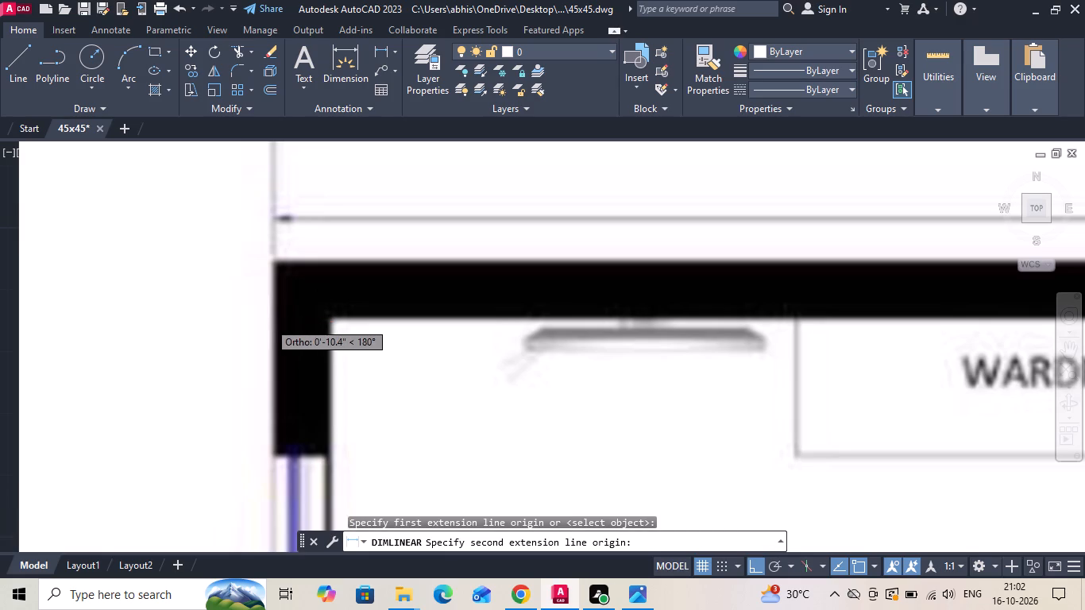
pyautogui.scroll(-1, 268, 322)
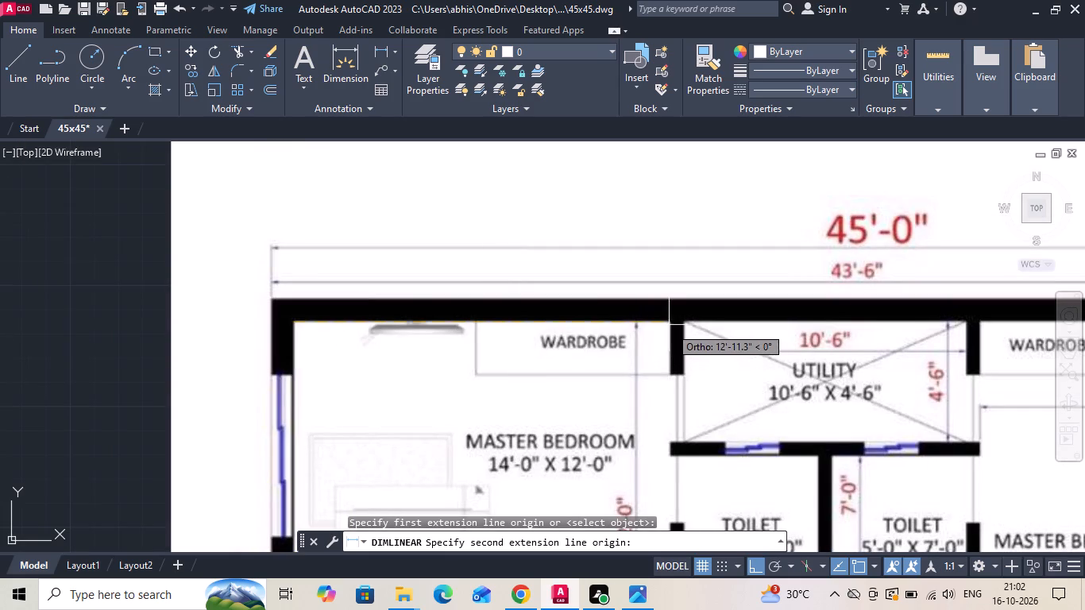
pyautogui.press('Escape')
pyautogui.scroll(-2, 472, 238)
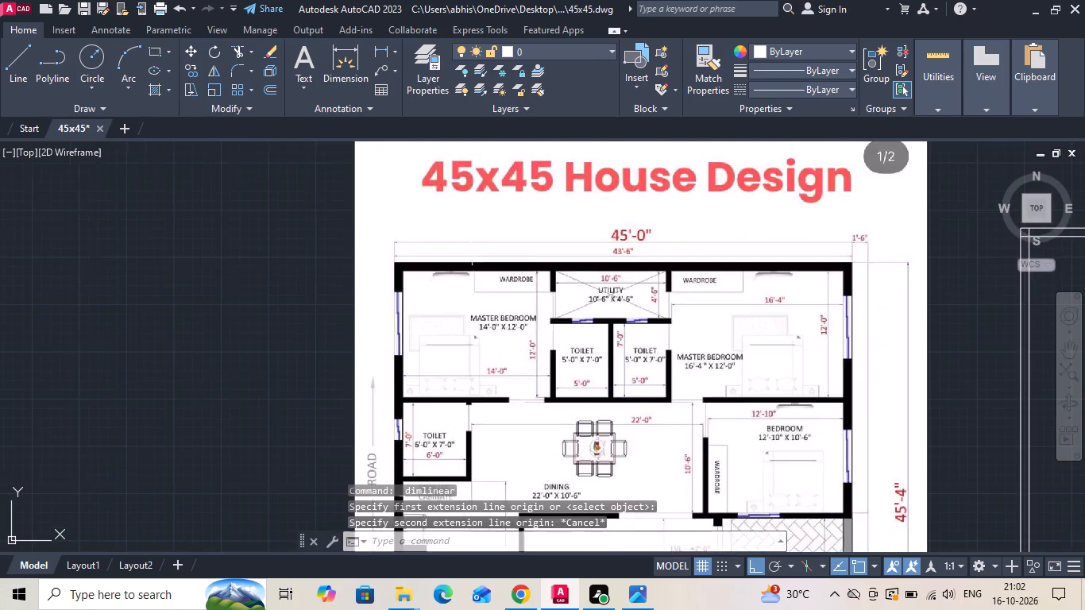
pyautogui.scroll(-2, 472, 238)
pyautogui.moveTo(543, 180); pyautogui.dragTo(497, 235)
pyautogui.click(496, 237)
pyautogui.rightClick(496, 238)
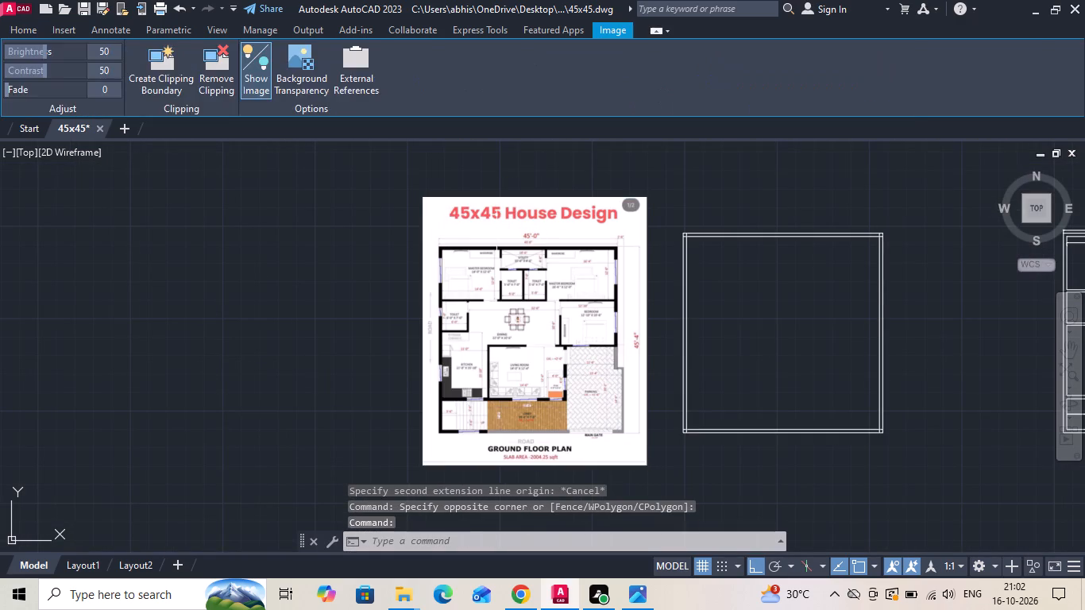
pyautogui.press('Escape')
# Move the copied plan's interior walls and inner wall lines, including the right wall's outer line, 1" to the right.
pyautogui.scroll(2, 803, 258)
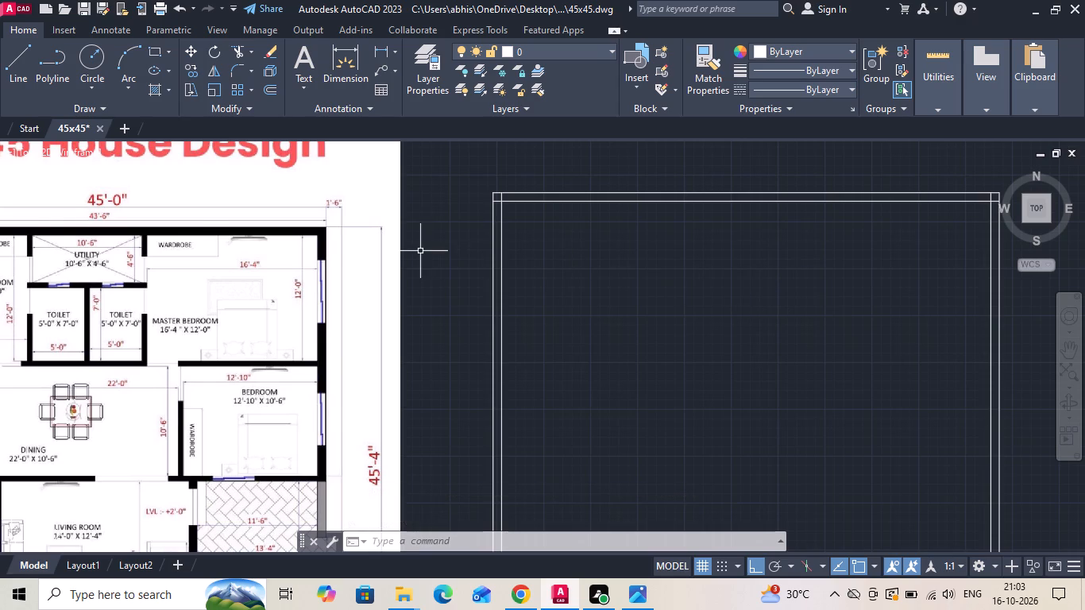
pyautogui.scroll(-1, 419, 251)
pyautogui.scroll(-1, 243, 280)
pyautogui.scroll(2, 929, 250)
pyautogui.moveTo(948, 245); pyautogui.dragTo(647, 299, button='middle')
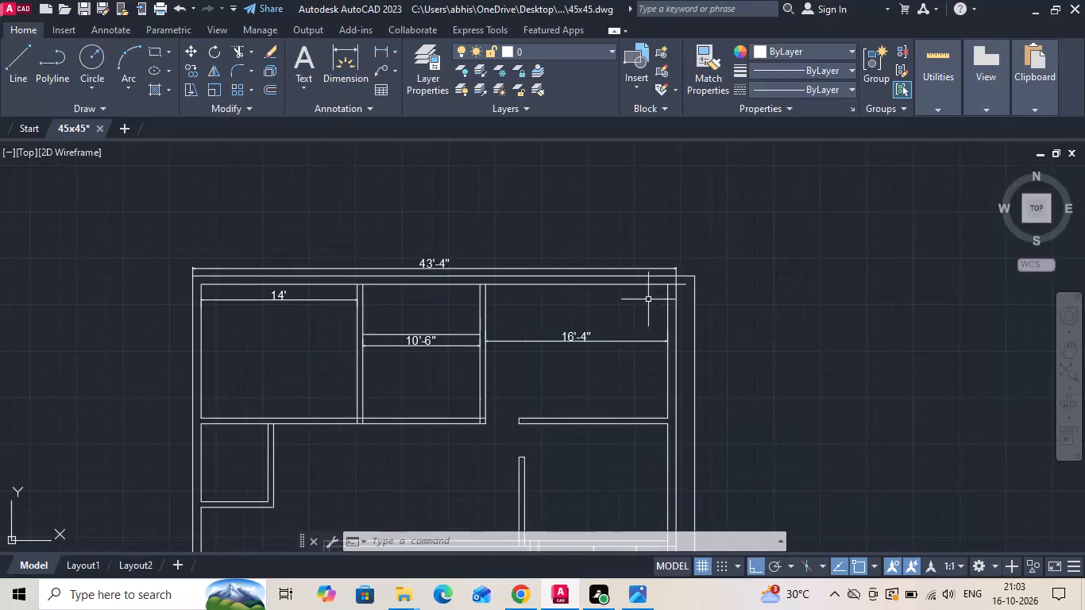
pyautogui.scroll(2, 679, 299)
pyautogui.scroll(-1, 696, 255)
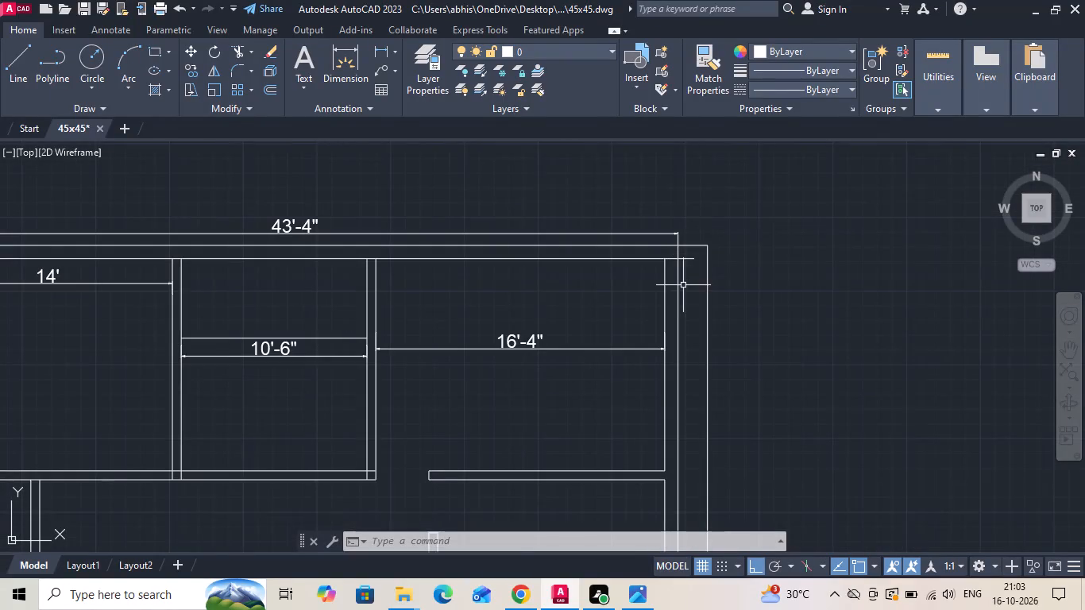
pyautogui.scroll(1, 683, 287)
pyautogui.click(683, 288)
pyautogui.click(644, 289)
pyautogui.scroll(-2, 737, 187)
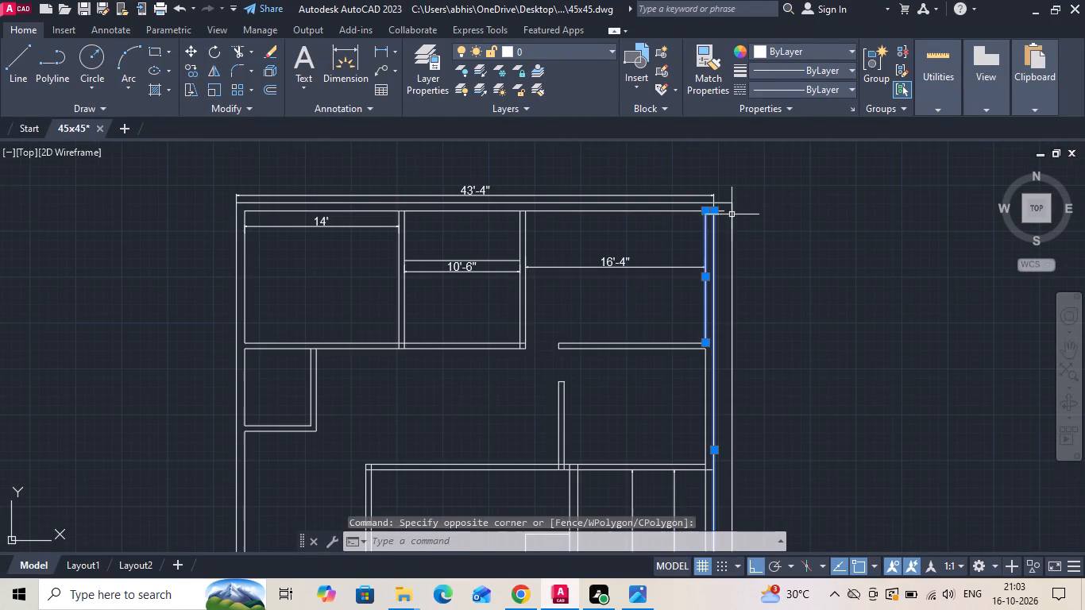
pyautogui.moveTo(609, 311); pyautogui.dragTo(587, 327)
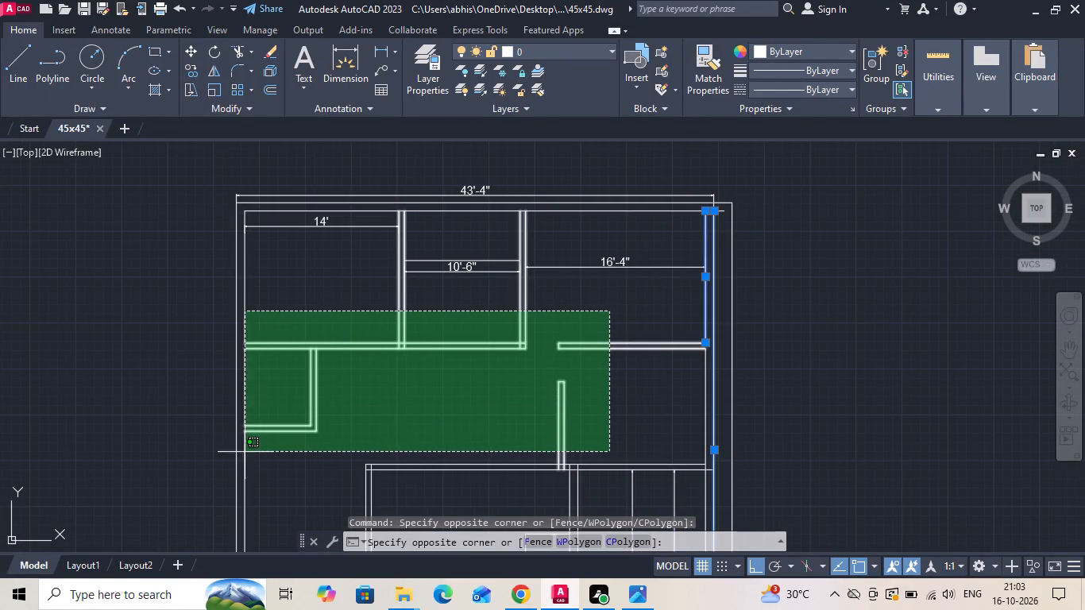
pyautogui.click(238, 471)
pyautogui.moveTo(350, 447); pyautogui.dragTo(399, 302, button='middle')
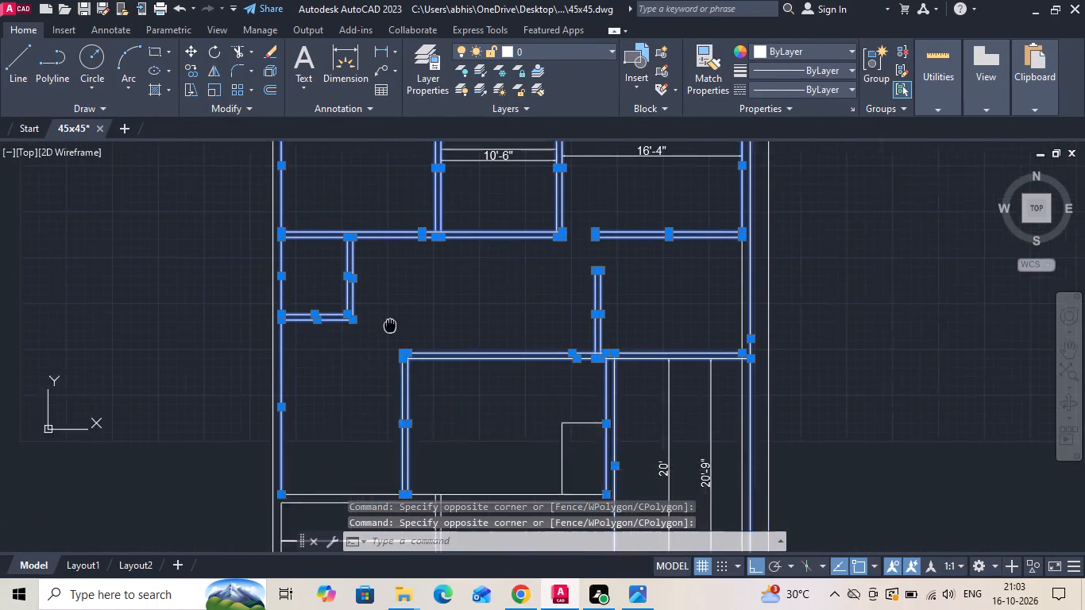
pyautogui.moveTo(399, 302); pyautogui.dragTo(425, 230, button='middle')
pyautogui.scroll(2, 597, 415)
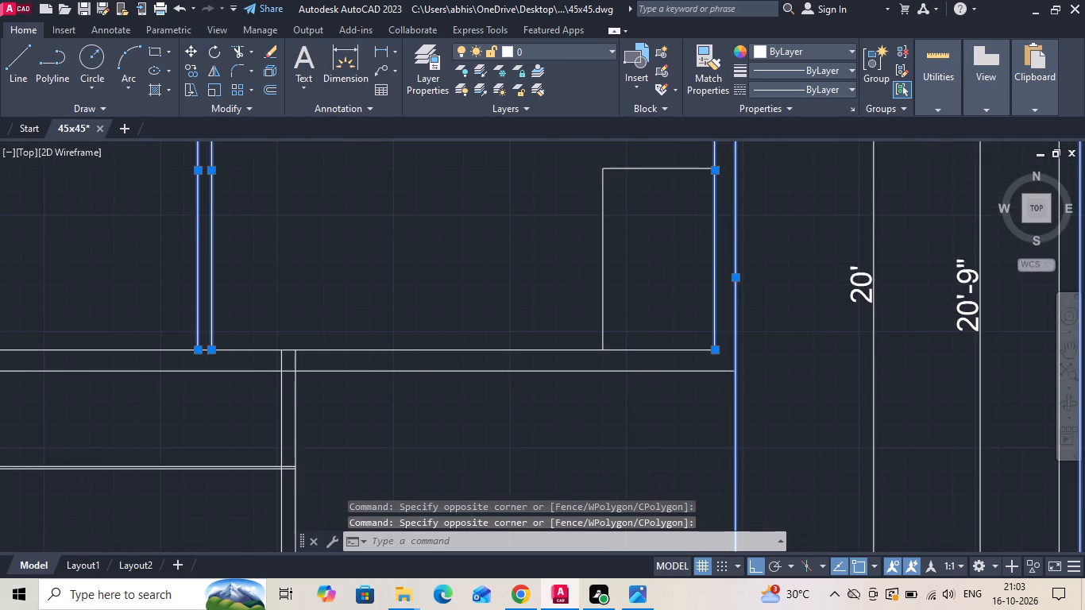
pyautogui.scroll(-1, 654, 389)
pyautogui.moveTo(667, 222); pyautogui.dragTo(616, 272)
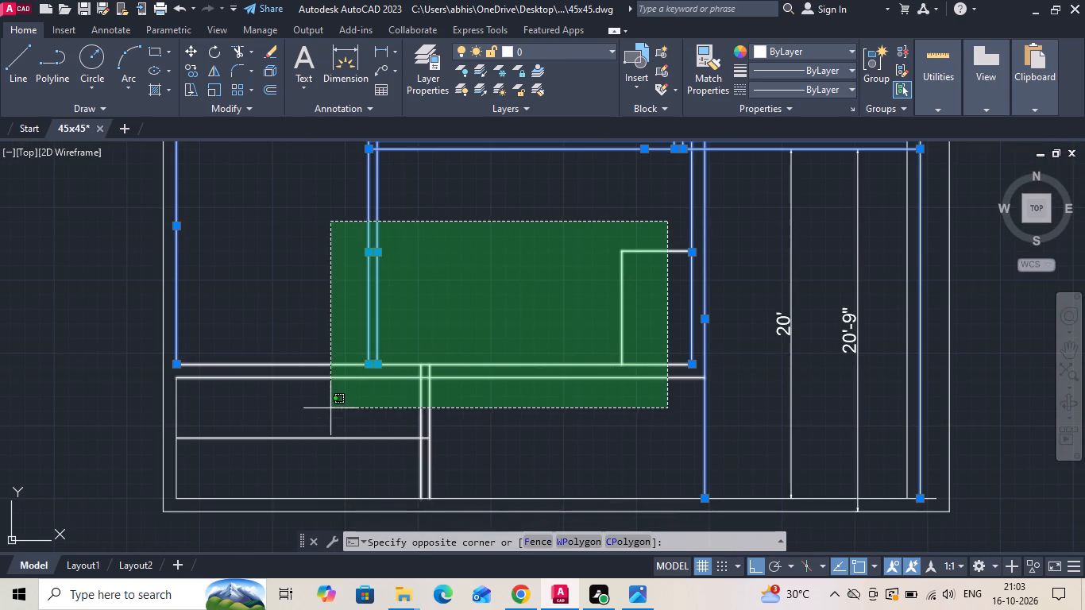
pyautogui.click(171, 503)
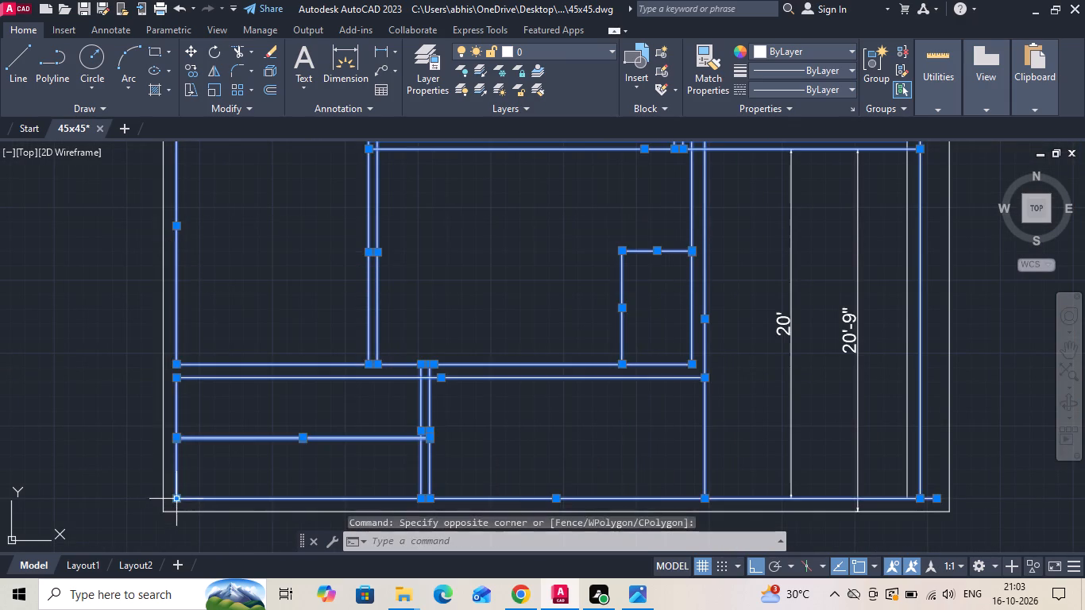
pyautogui.scroll(-1, 223, 498)
pyautogui.moveTo(644, 329); pyautogui.dragTo(605, 428, button='middle')
pyautogui.scroll(-1, 603, 438)
pyautogui.scroll(1, 600, 379)
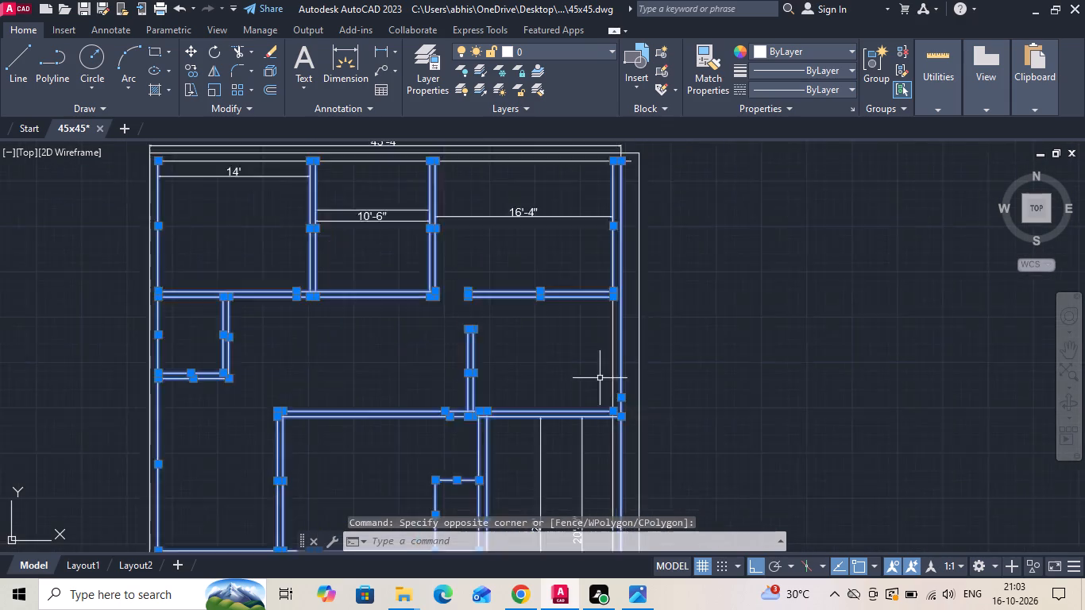
pyautogui.scroll(2, 600, 378)
pyautogui.click(634, 336)
pyautogui.scroll(-2, 633, 334)
pyautogui.click(567, 454)
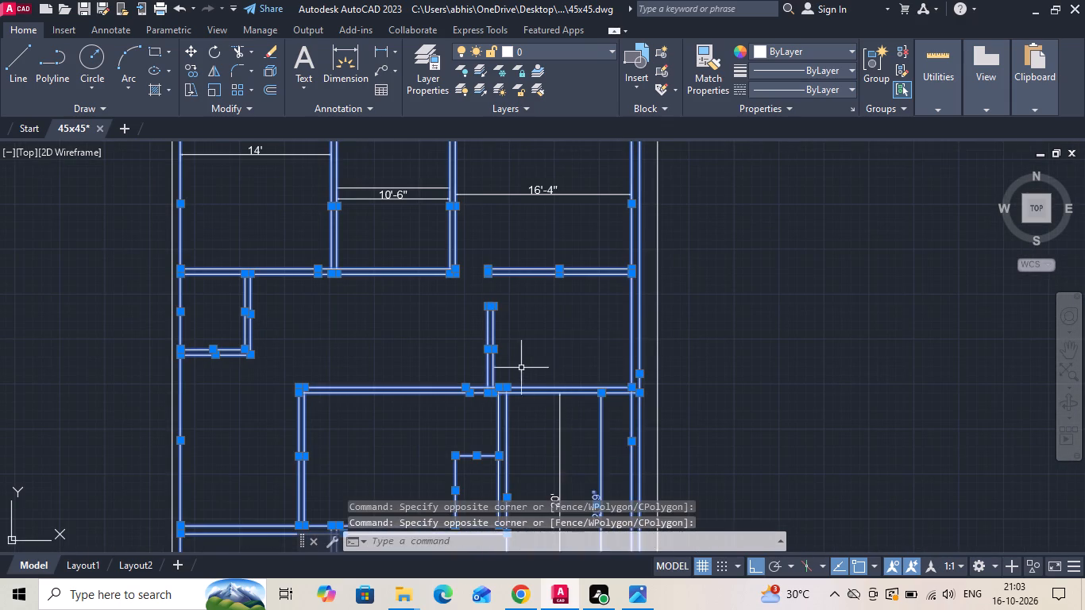
pyautogui.scroll(-1, 512, 396)
pyautogui.scroll(2, 604, 218)
pyautogui.click(544, 261)
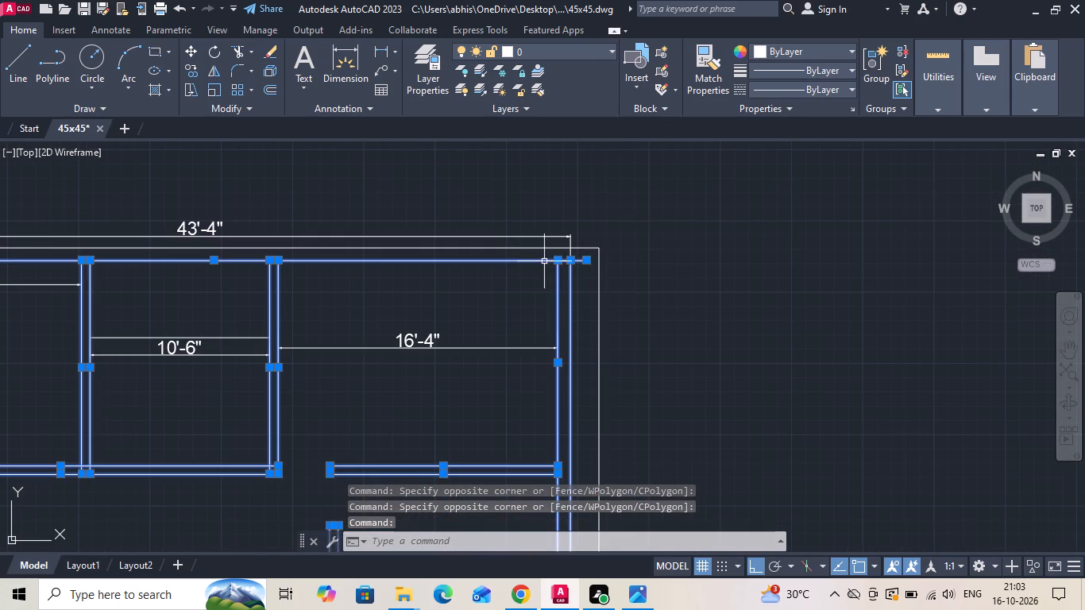
pyautogui.rightClick(662, 257)
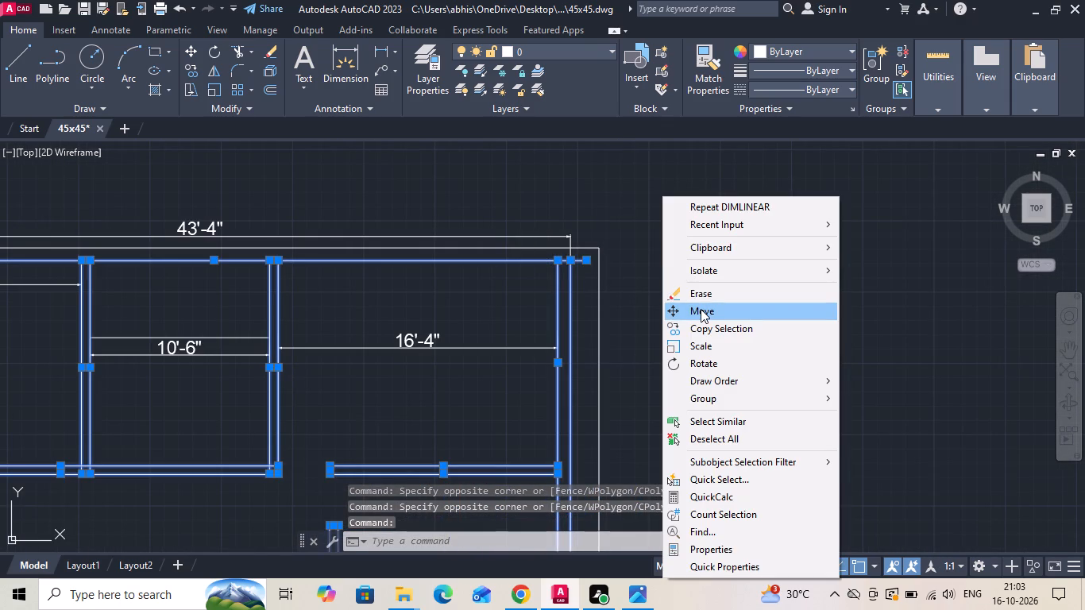
pyautogui.click(701, 309)
pyautogui.click(719, 313)
pyautogui.write('1')
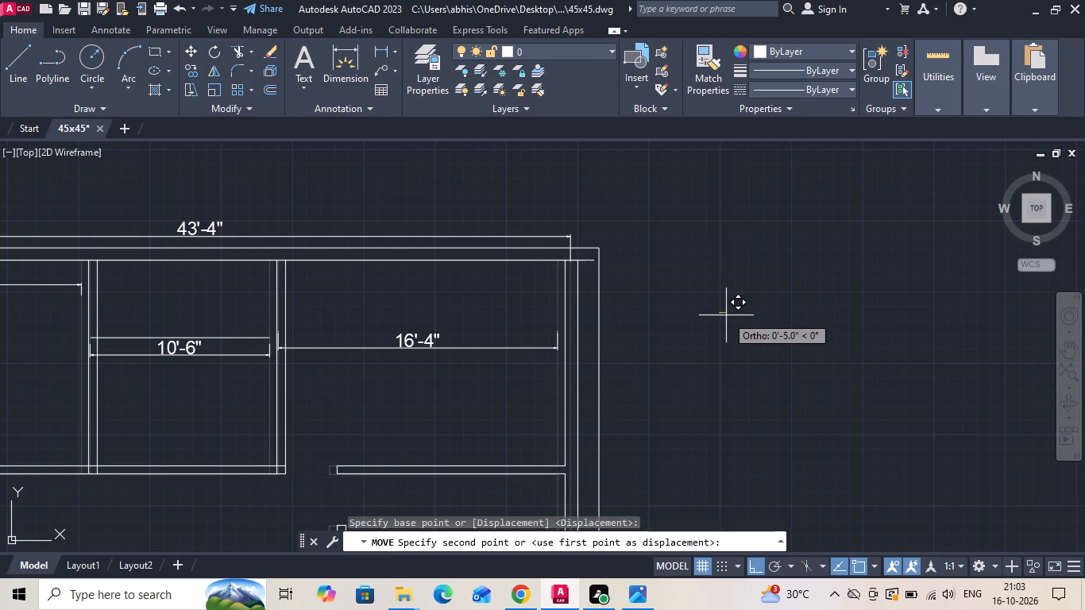
pyautogui.press('space')
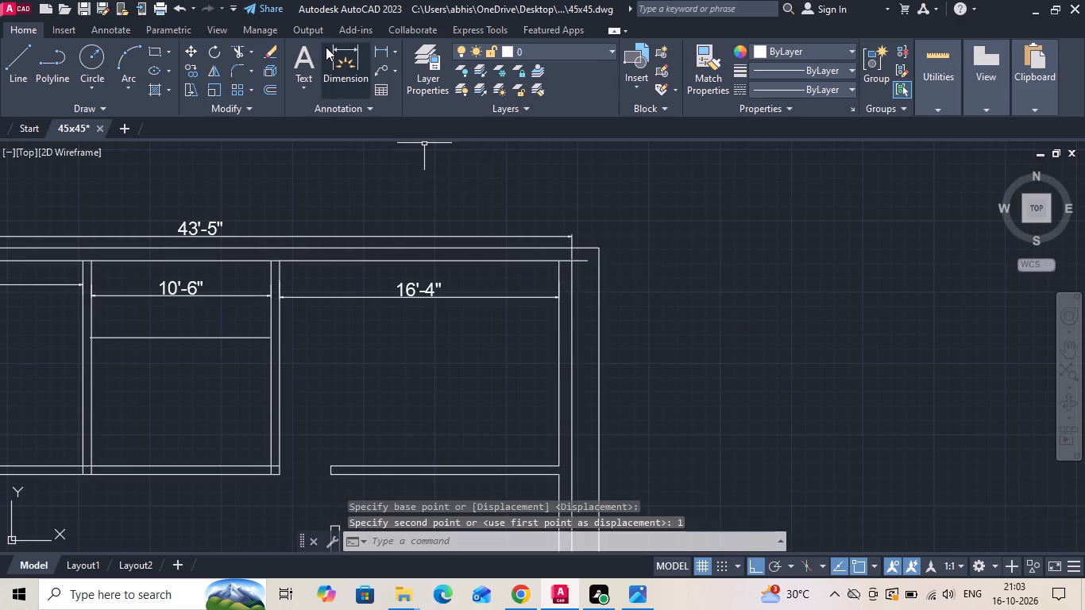
# Measure the gap between the right wall's outer line and the outermost boundary at the plan's upper right corner.
pyautogui.click(382, 56)
pyautogui.scroll(2, 526, 210)
pyautogui.scroll(1, 634, 334)
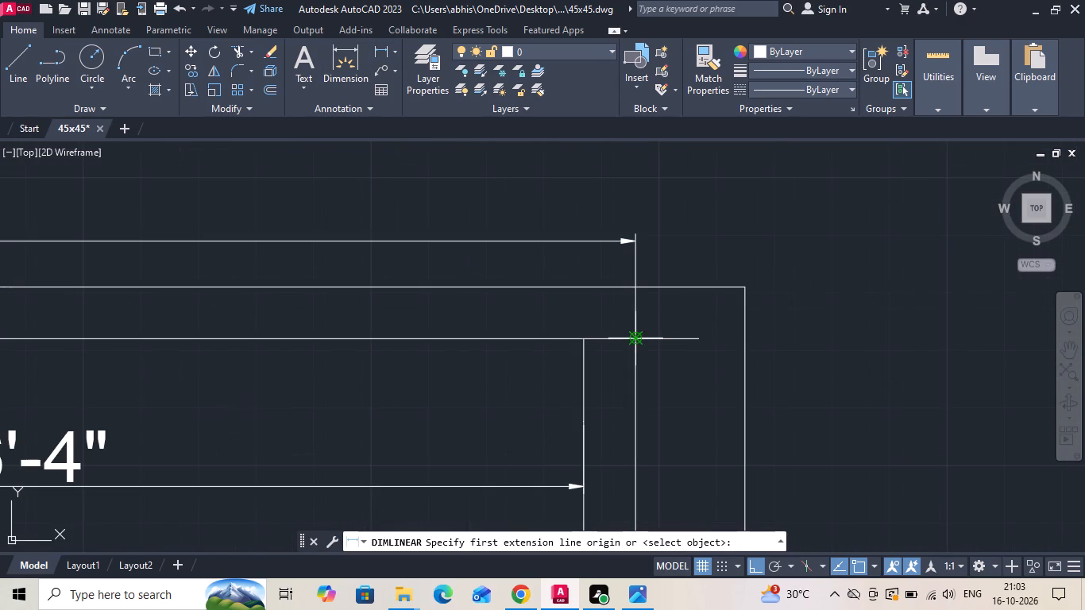
pyautogui.click(631, 343)
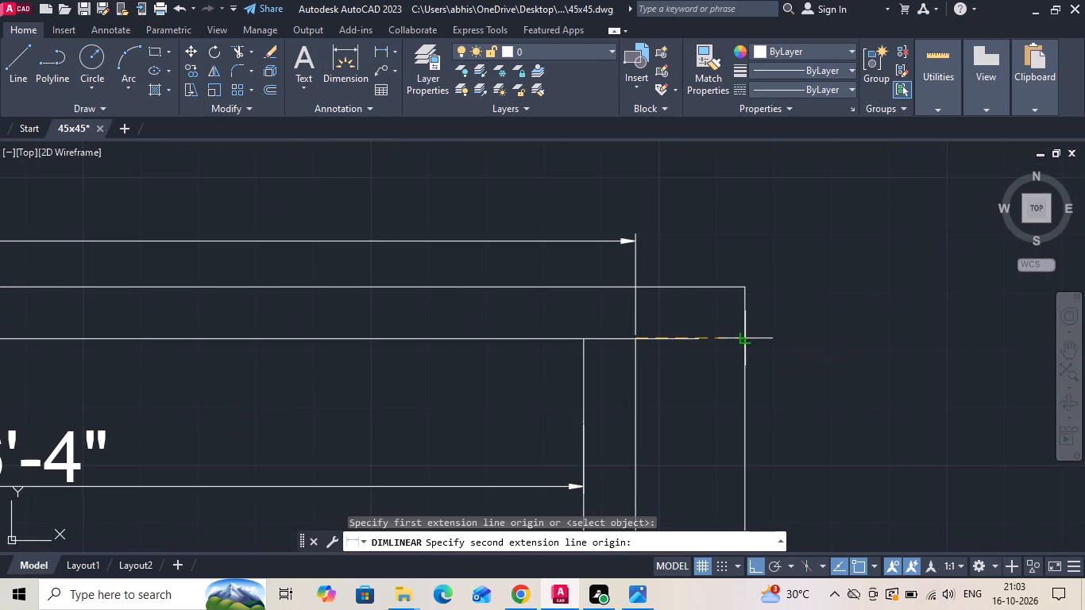
pyautogui.click(742, 338)
pyautogui.scroll(-2, 777, 311)
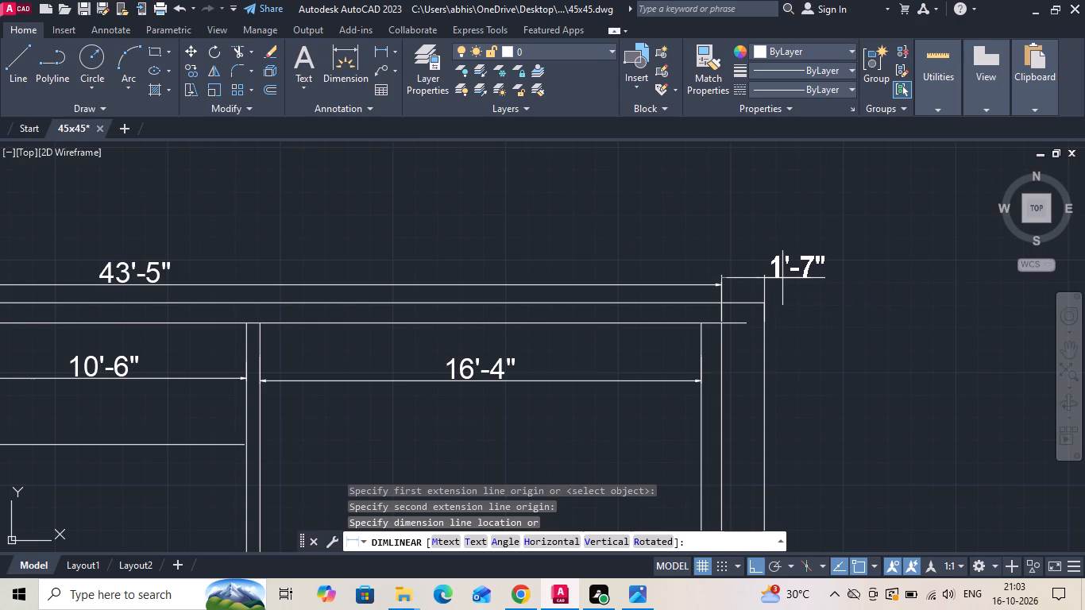
pyautogui.press('Escape')
pyautogui.click(735, 311)
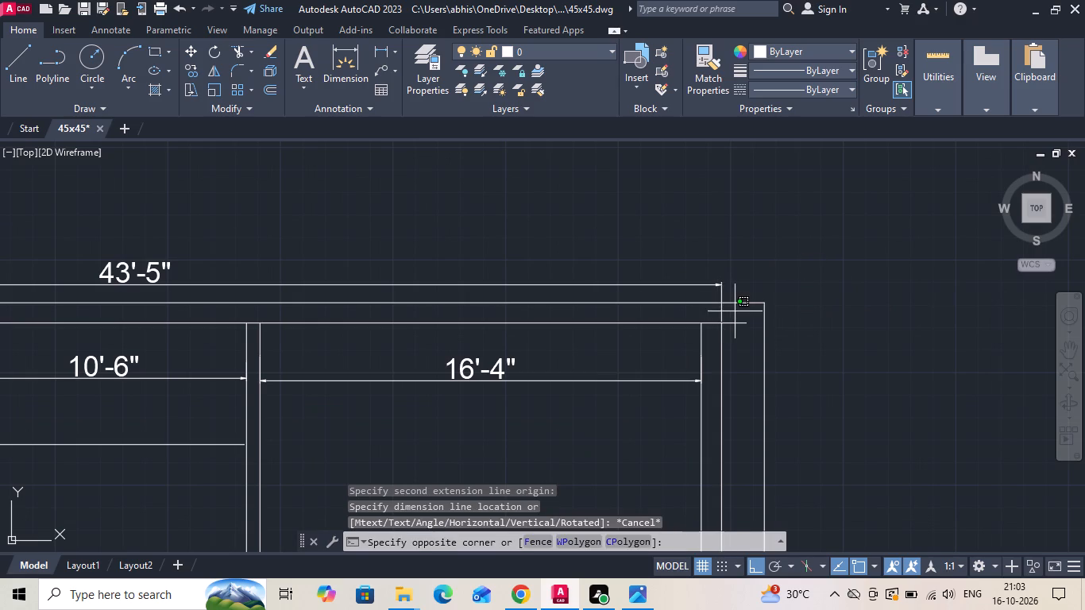
pyautogui.press('Escape')
pyautogui.scroll(-2, 695, 251)
pyautogui.scroll(3, 710, 291)
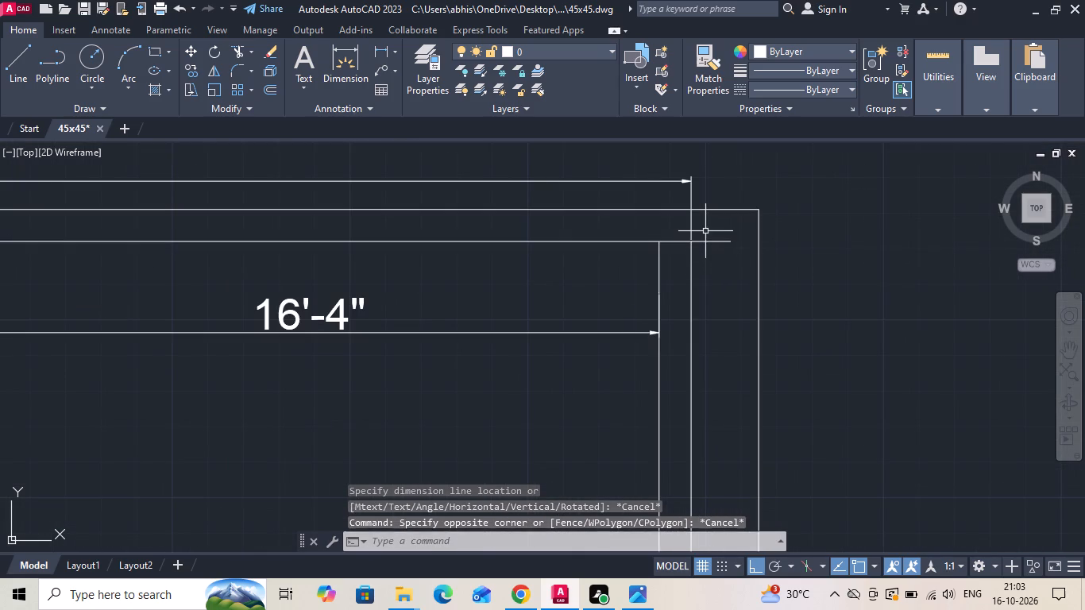
pyautogui.moveTo(706, 239); pyautogui.dragTo(701, 251)
pyautogui.press('Escape')
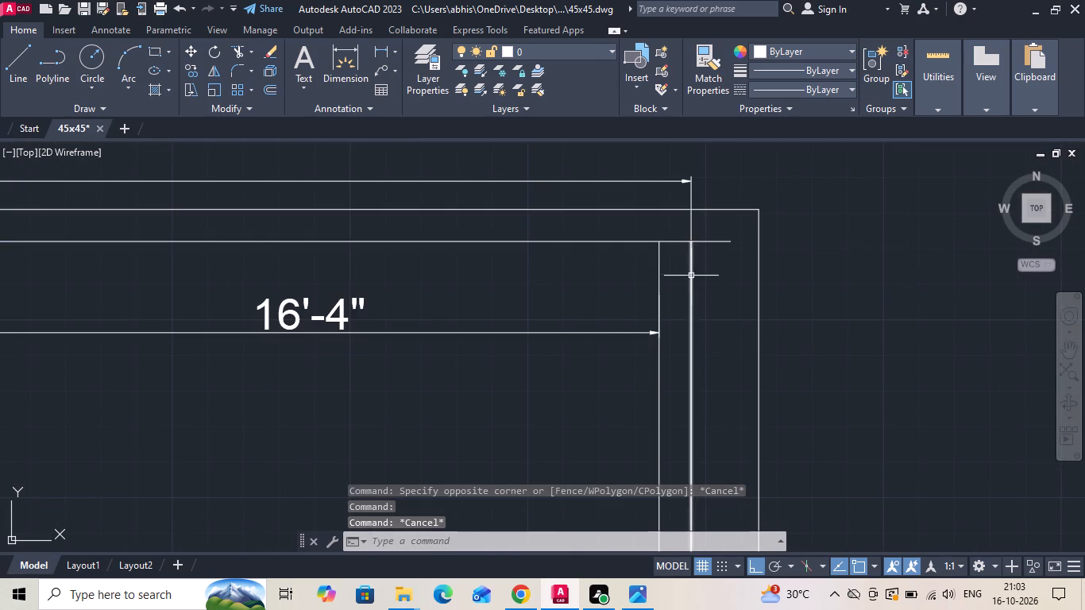
# Measure the thickness of the plan's left, top and right outer walls.
pyautogui.scroll(-3, 716, 277)
pyautogui.click(384, 52)
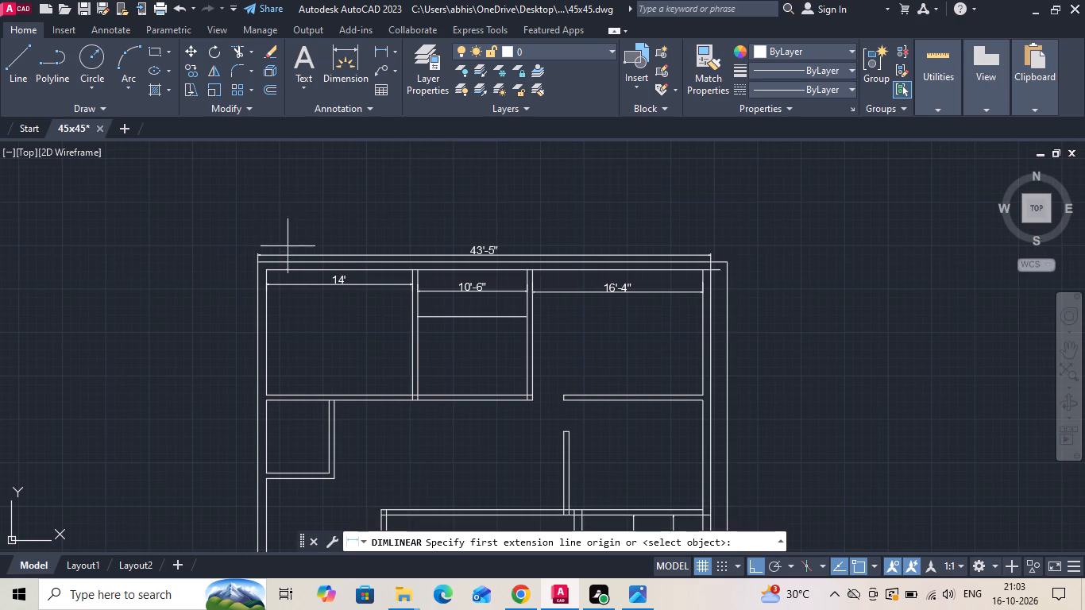
pyautogui.scroll(4, 277, 259)
pyautogui.click(253, 275)
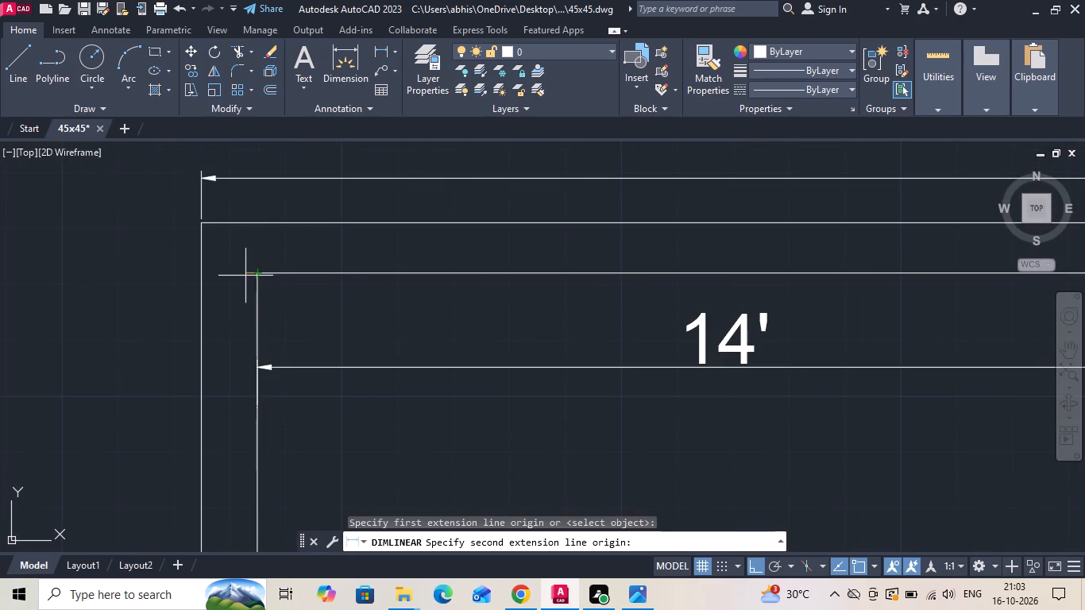
pyautogui.click(205, 276)
pyautogui.press('Escape')
pyautogui.scroll(-4, 204, 276)
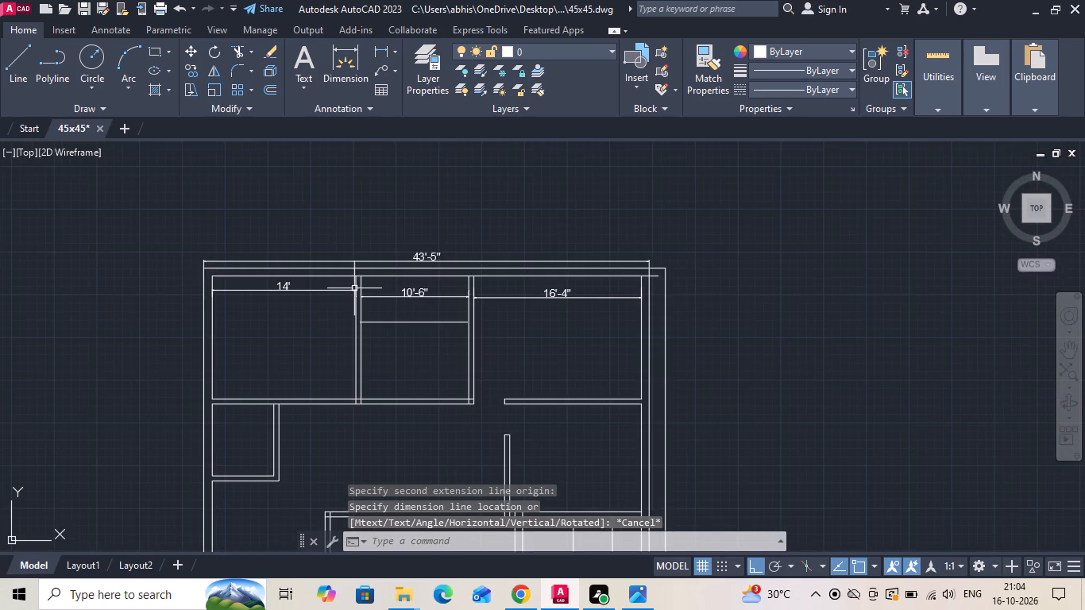
pyautogui.scroll(2, 519, 276)
pyautogui.press('space')
pyautogui.click(581, 273)
pyautogui.click(580, 255)
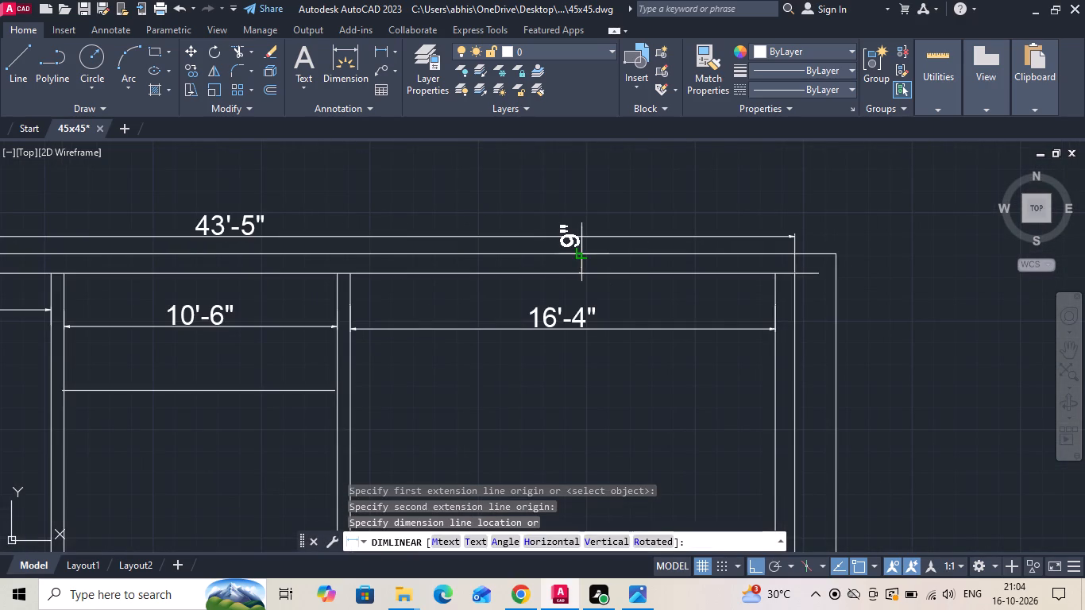
pyautogui.press('Escape')
pyautogui.scroll(1, 784, 289)
pyautogui.press('space')
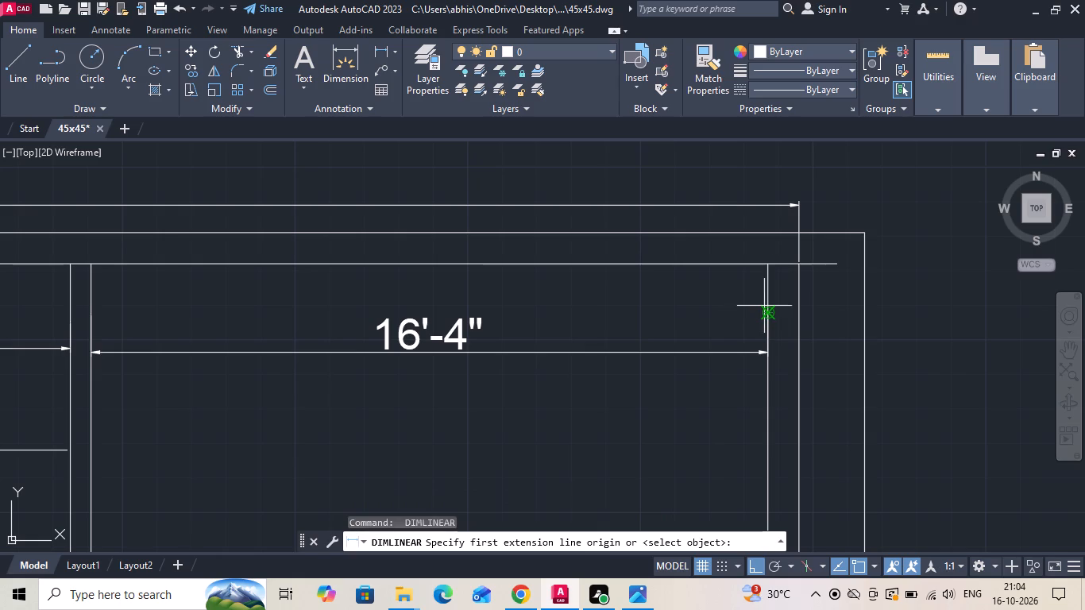
pyautogui.click(764, 306)
pyautogui.click(795, 309)
pyautogui.press('Escape')
# Move the right wall's outer vertical line 1" further to the right.
pyautogui.click(801, 301)
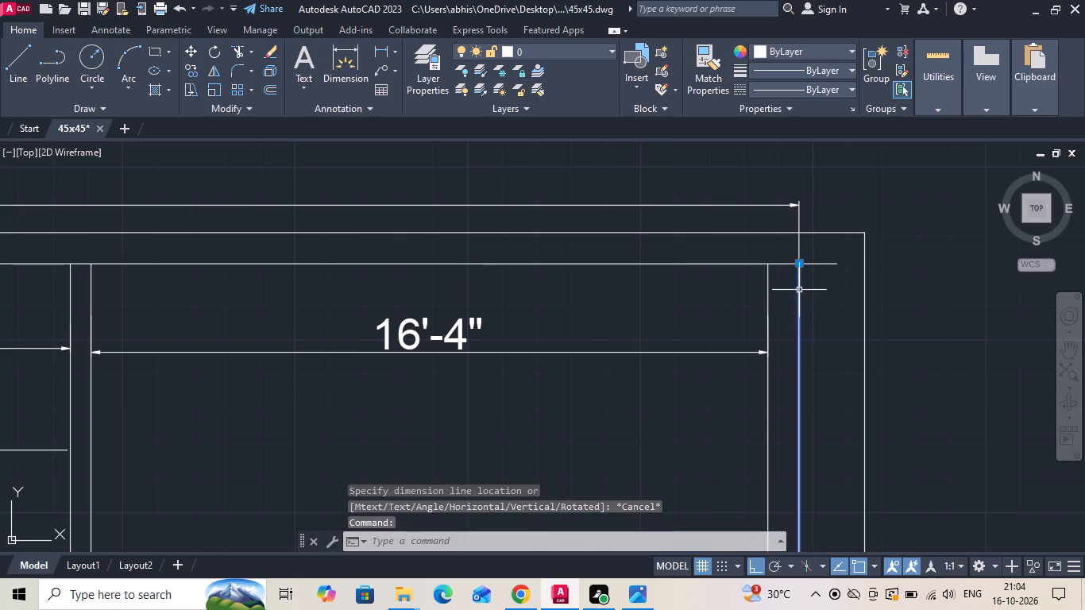
pyautogui.scroll(-4, 731, 237)
pyautogui.rightClick(804, 342)
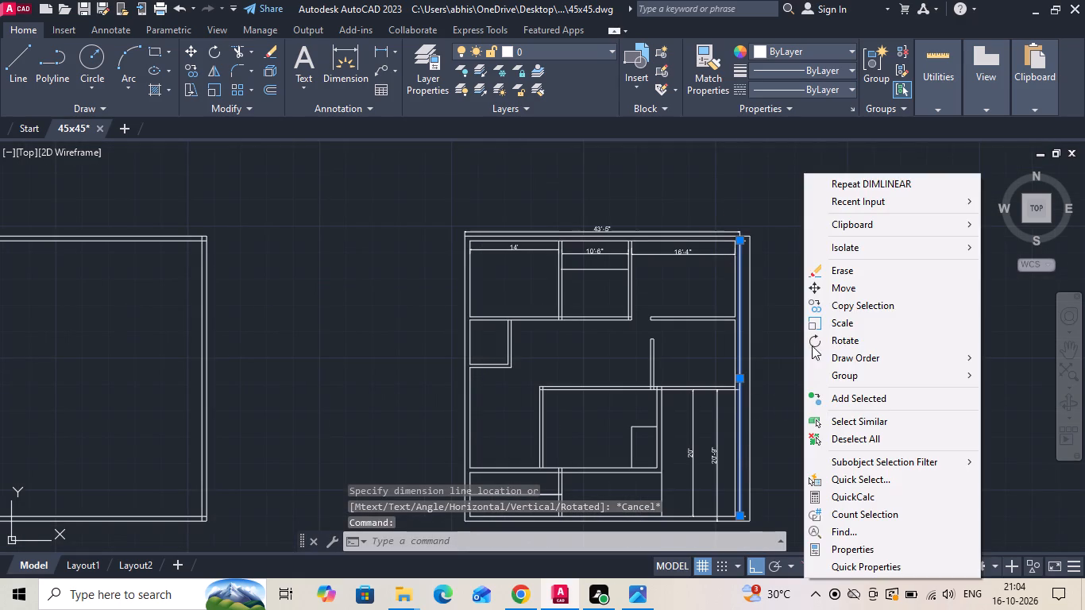
pyautogui.click(844, 295)
pyautogui.moveTo(849, 299); pyautogui.dragTo(867, 302)
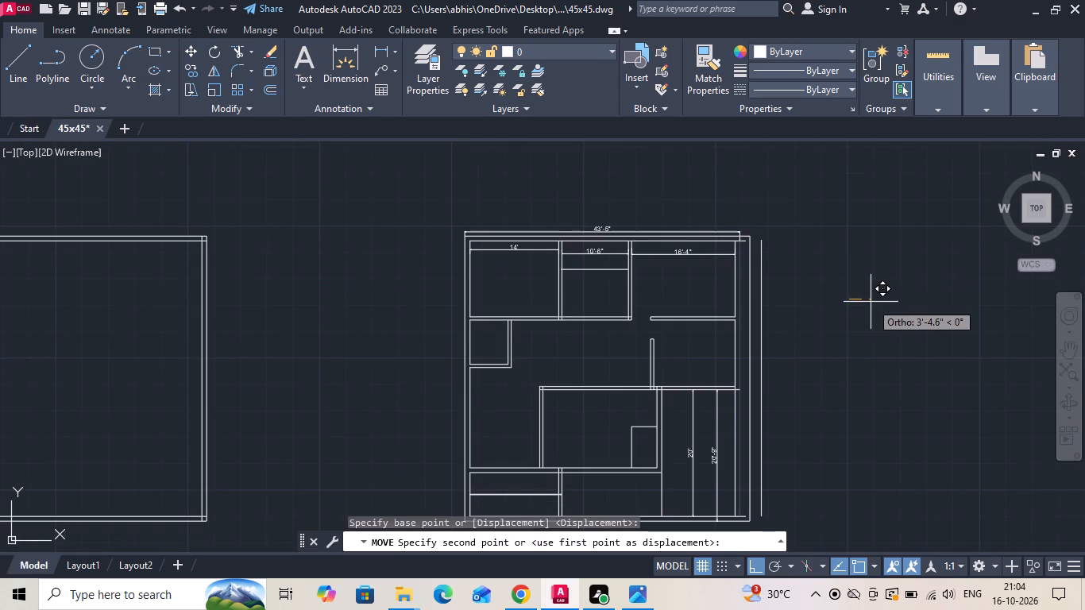
pyautogui.press('1')
pyautogui.press('space')
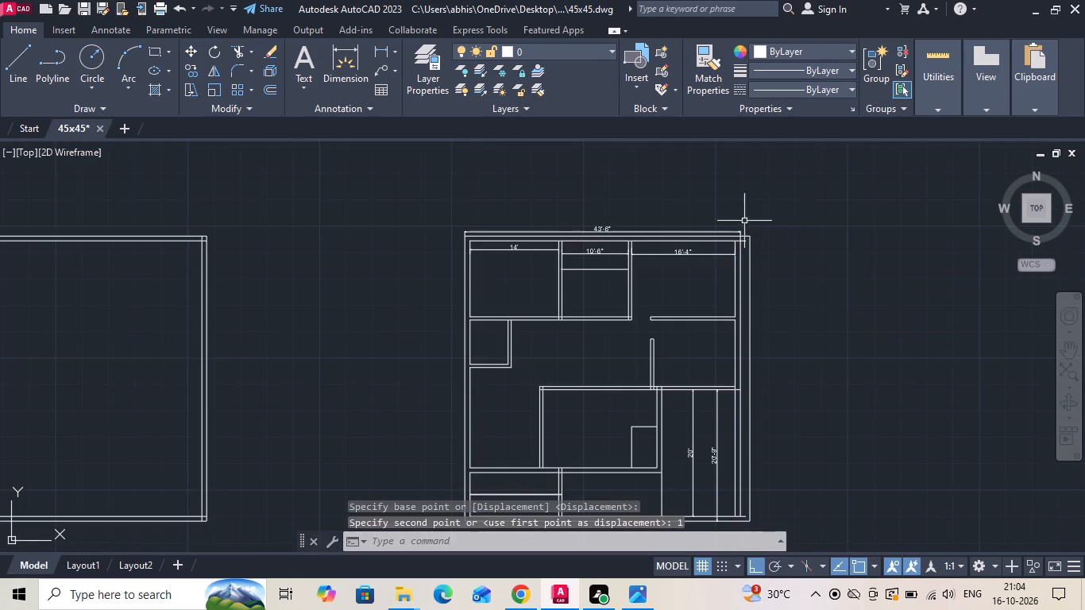
# Erase the empty double-line square outline standing between the reference image and the copied plan.
pyautogui.scroll(3, 742, 219)
pyautogui.scroll(-5, 775, 230)
pyautogui.press('Escape')
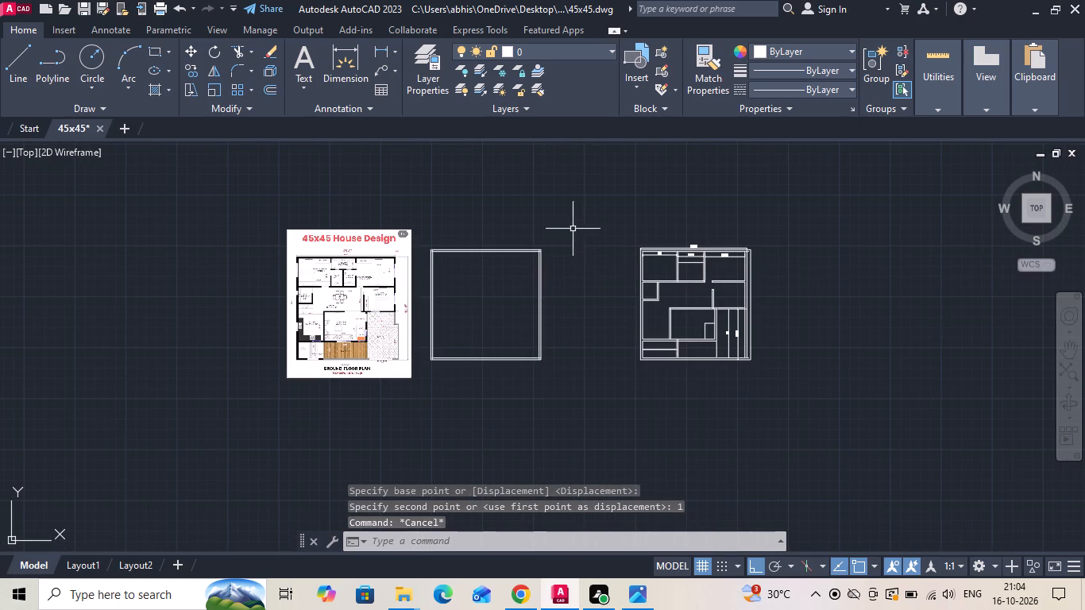
pyautogui.moveTo(569, 234); pyautogui.dragTo(528, 303)
pyautogui.click(424, 389)
pyautogui.press('Delete')
# Move the entire copied plan horizontally to the left so it sits just beside the reference image.
pyautogui.moveTo(577, 410); pyautogui.dragTo(643, 373)
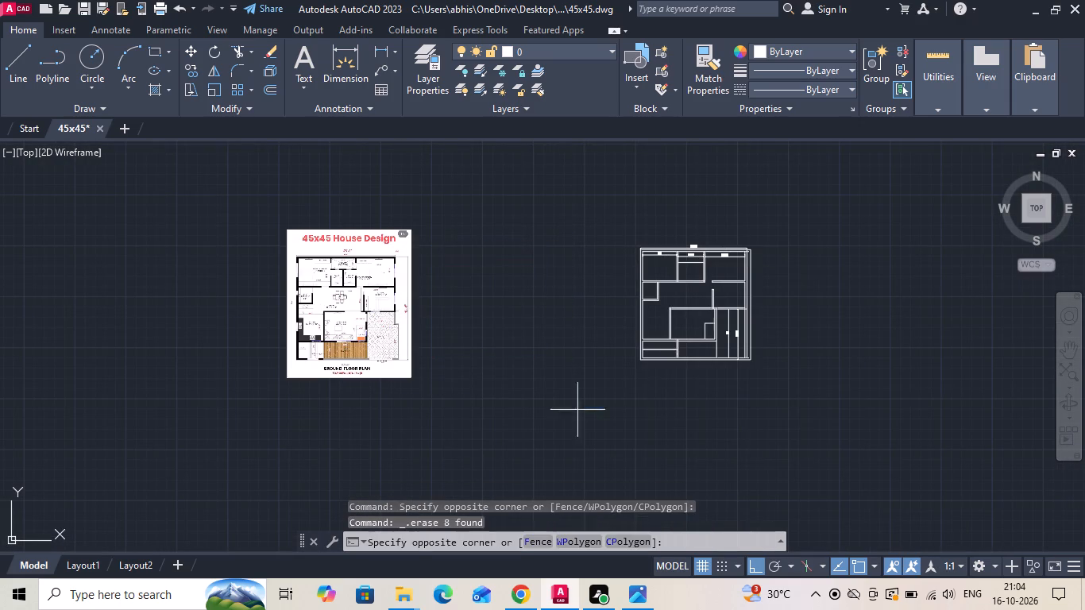
pyautogui.click(834, 212)
pyautogui.rightClick(823, 210)
pyautogui.click(848, 305)
pyautogui.click(896, 295)
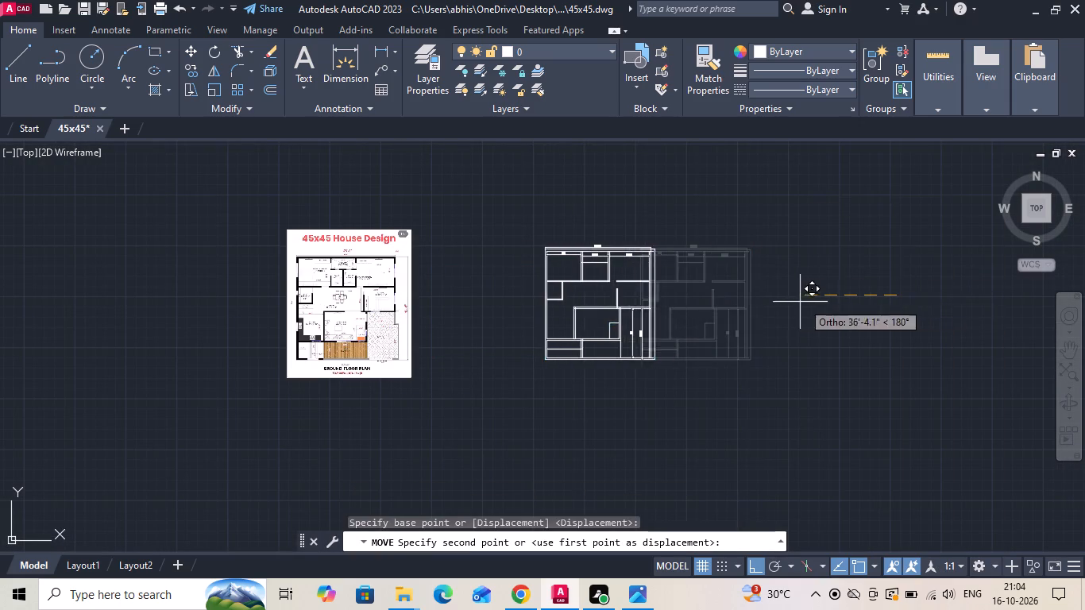
pyautogui.scroll(1, 675, 302)
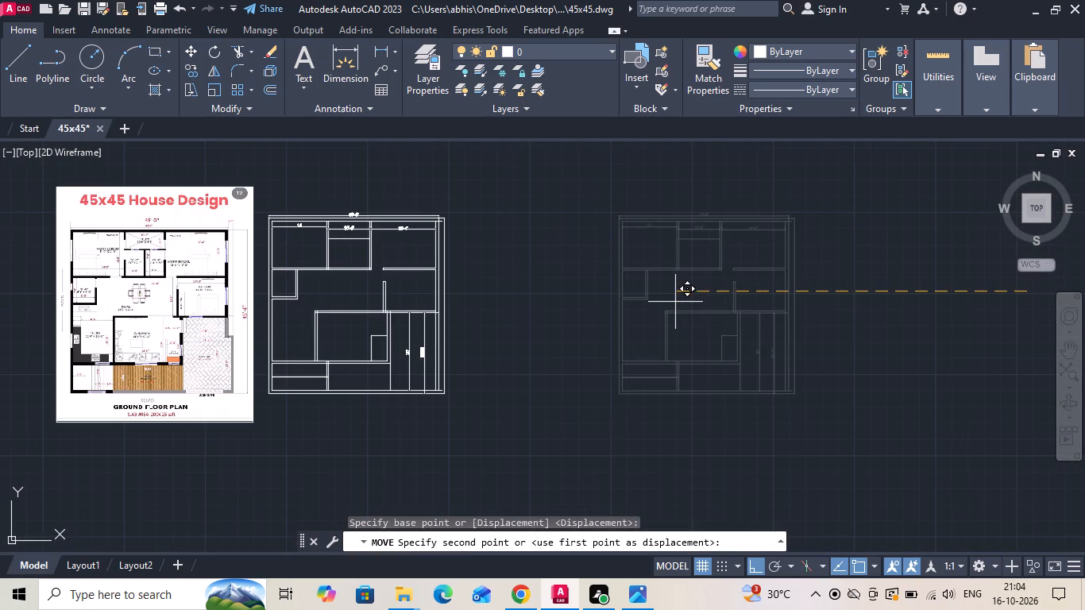
pyautogui.click(680, 304)
pyautogui.scroll(3, 344, 256)
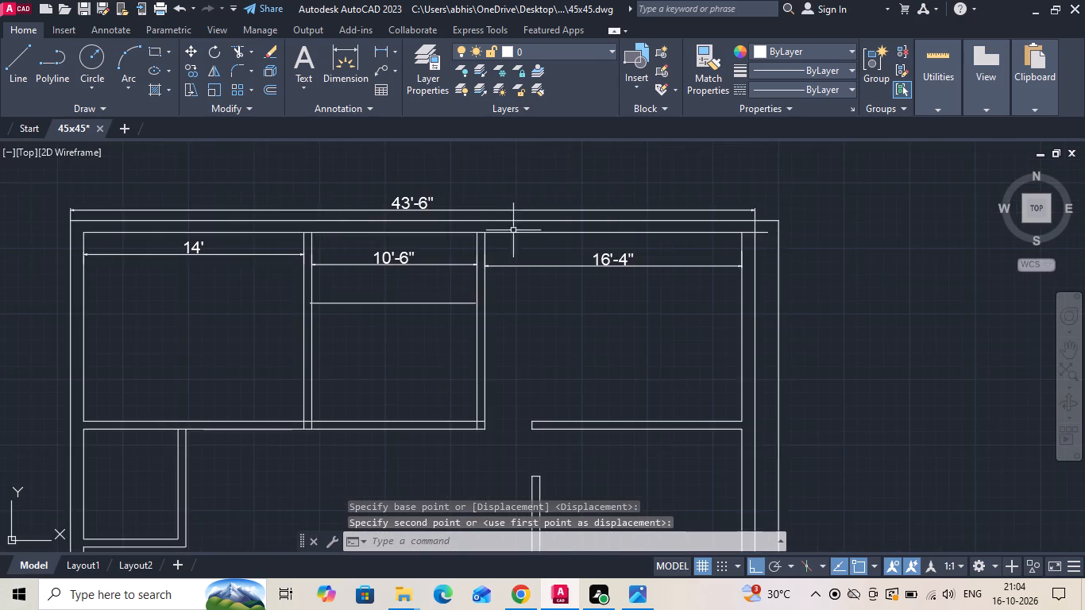
# Shorten the top outer wall's inner line so that it ends at the right wall's inner line.
pyautogui.scroll(1, 584, 230)
pyautogui.click(854, 234)
pyautogui.scroll(2, 859, 237)
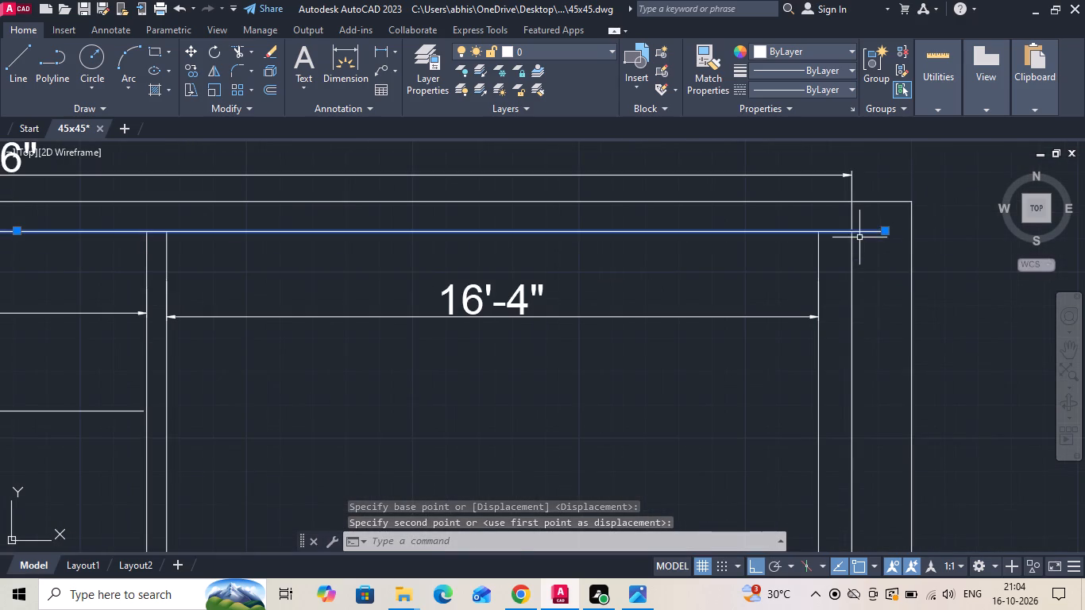
pyautogui.click(882, 232)
pyautogui.click(824, 231)
pyautogui.press('Escape')
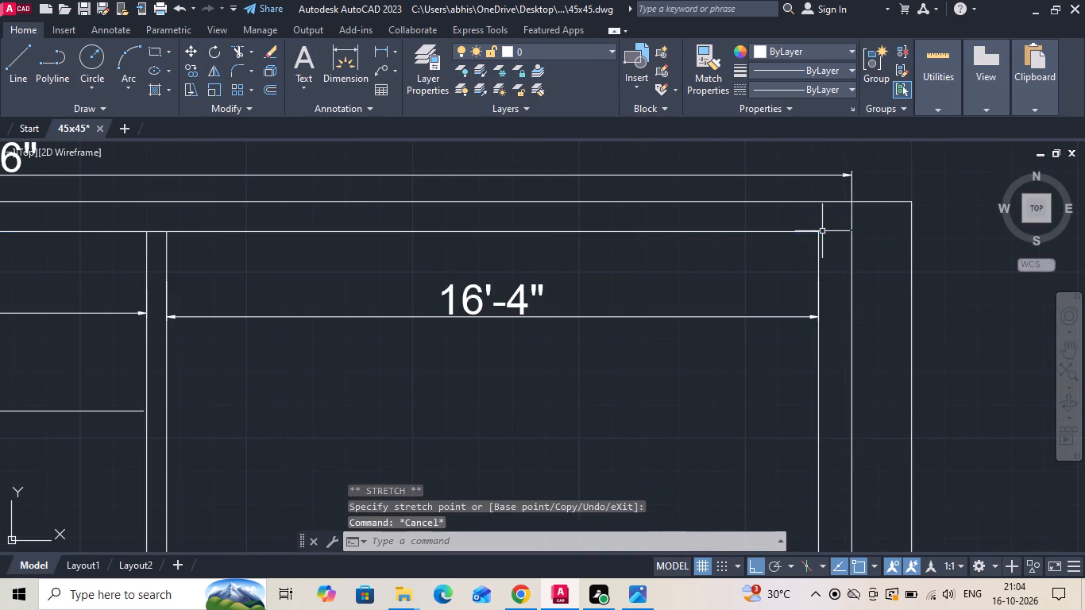
# Move the interior walls, room dimensions and the top outer wall's inner line 1" straight down.
pyautogui.click(822, 226)
pyautogui.scroll(-4, 822, 222)
pyautogui.moveTo(556, 322); pyautogui.dragTo(593, 235, button='middle')
pyautogui.scroll(-1, 573, 262)
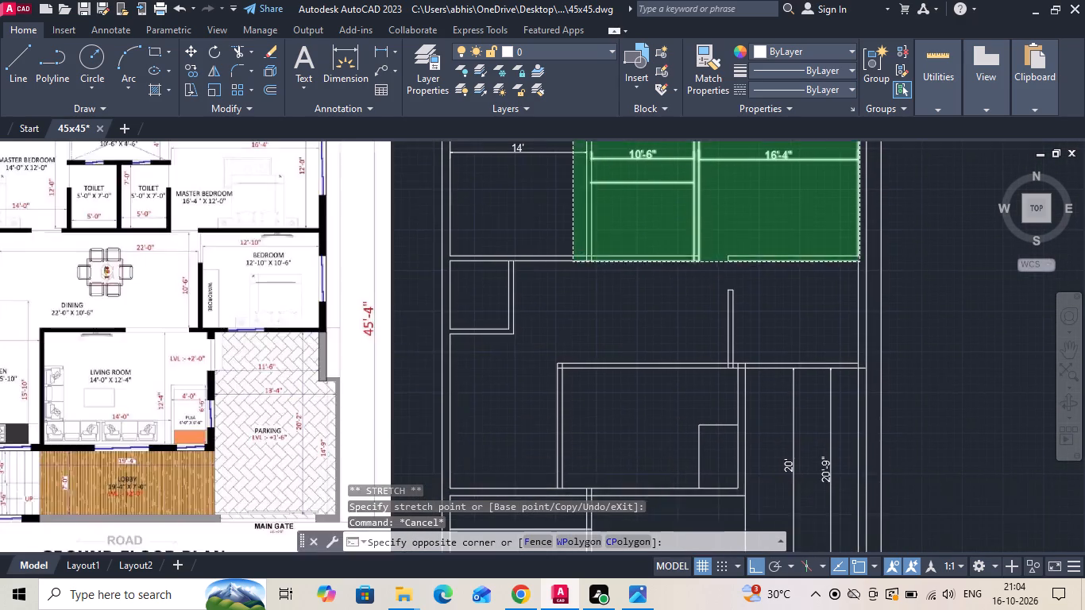
pyautogui.scroll(2, 512, 404)
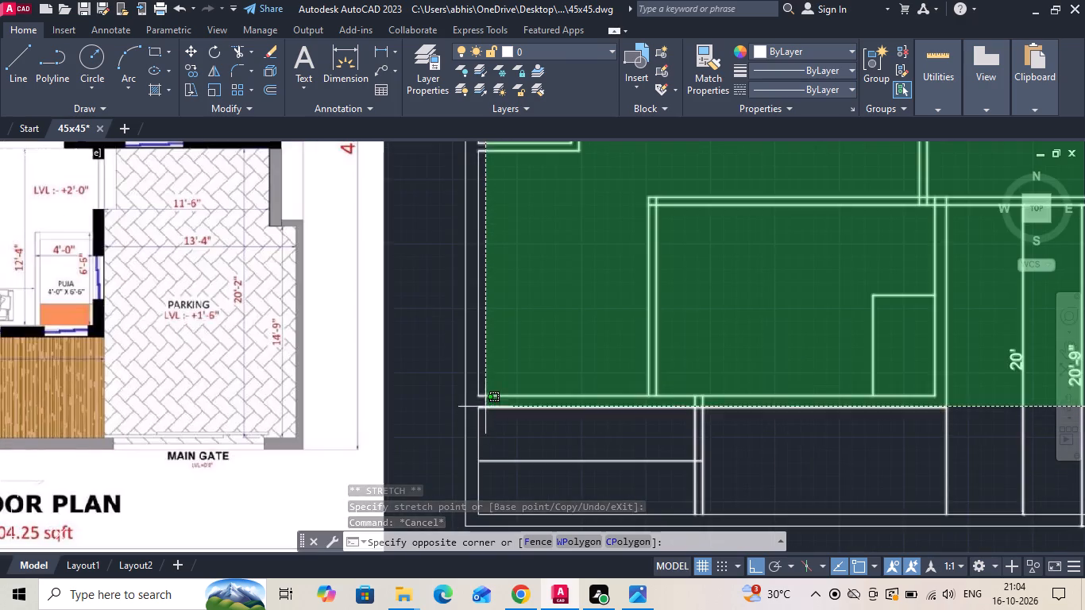
pyautogui.scroll(1, 485, 406)
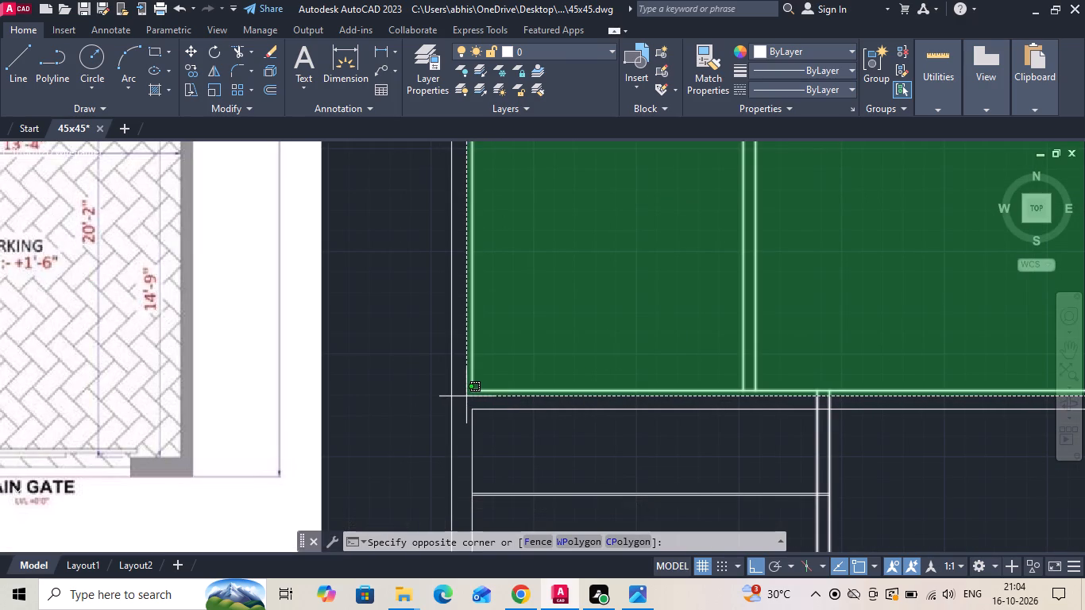
pyautogui.click(466, 396)
pyautogui.scroll(-1, 457, 382)
pyautogui.click(709, 396)
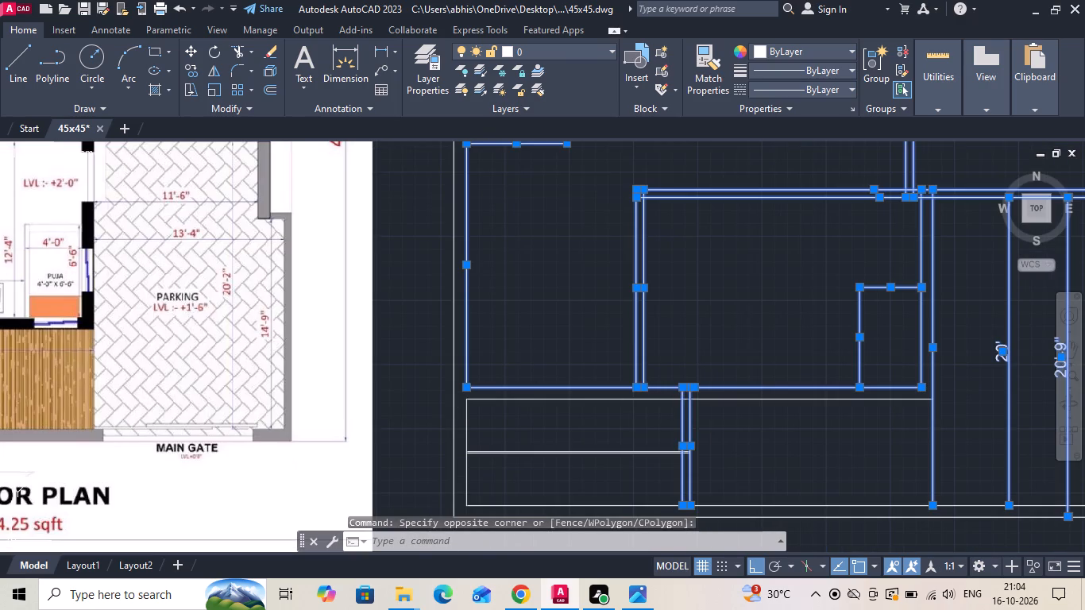
pyautogui.click(713, 401)
pyautogui.click(662, 403)
pyautogui.click(648, 397)
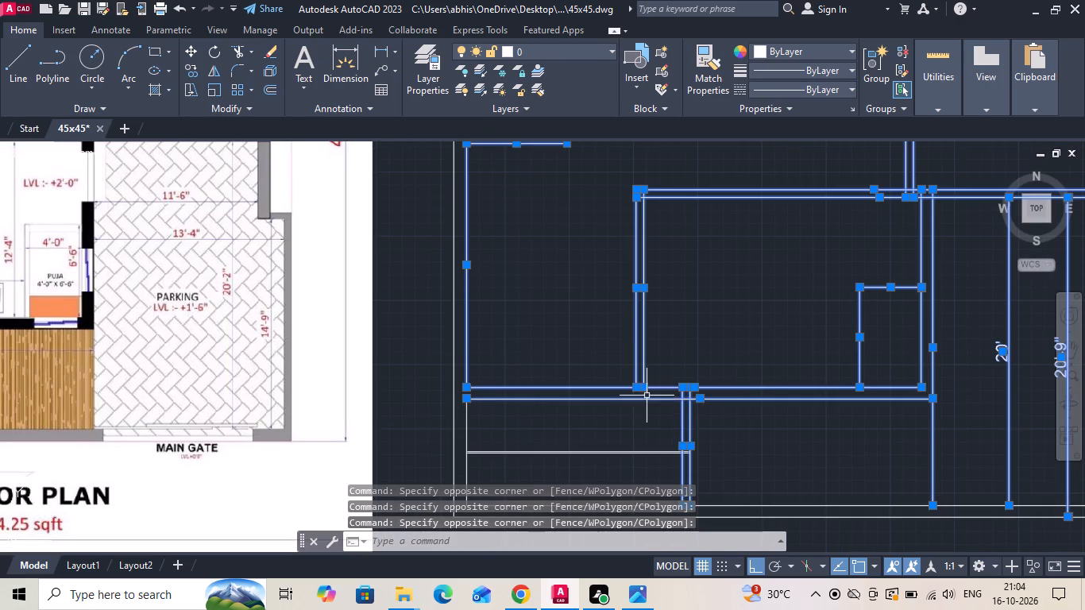
pyautogui.rightClick(552, 310)
pyautogui.click(574, 311)
pyautogui.scroll(-2, 517, 326)
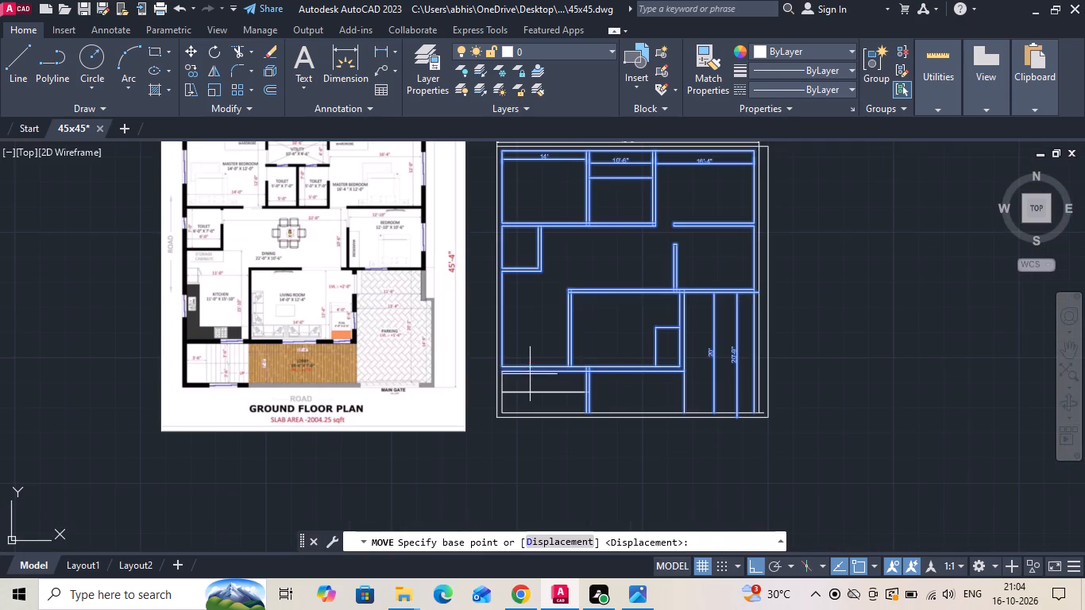
pyautogui.scroll(2, 700, 270)
pyautogui.moveTo(704, 269); pyautogui.dragTo(705, 278)
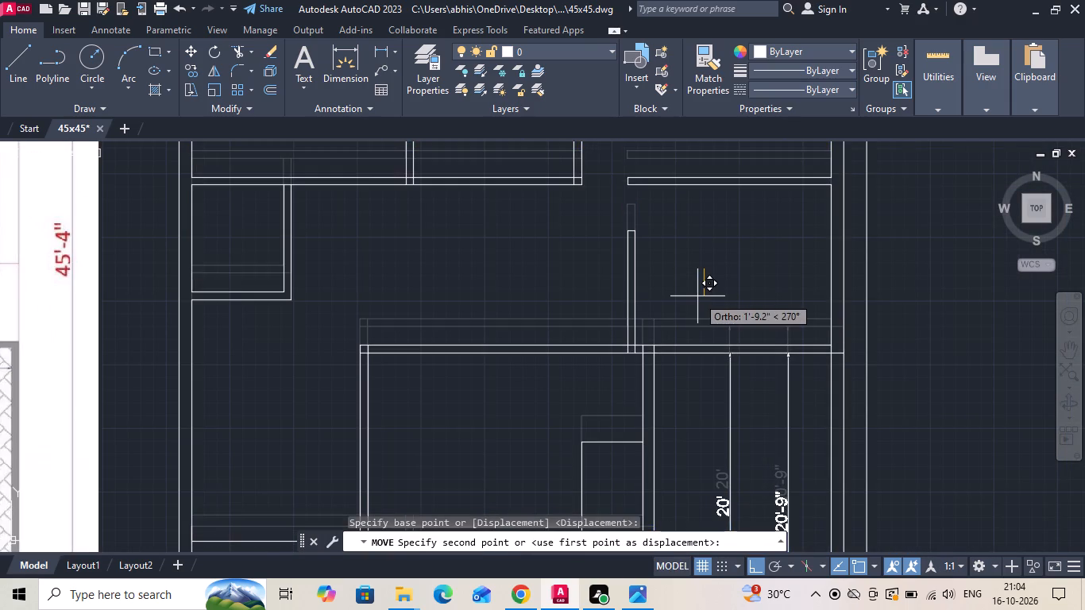
pyautogui.write('1')
pyautogui.press('space')
# Measure the thickness of the horizontal wall between the kitchen and the staircase area.
pyautogui.scroll(-2, 609, 334)
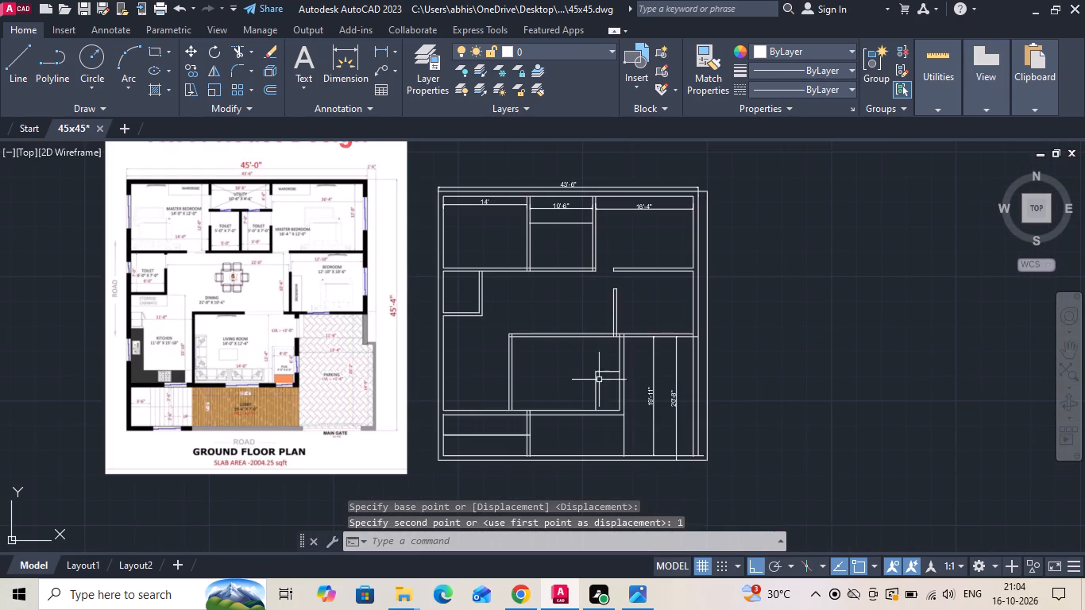
pyautogui.scroll(3, 604, 211)
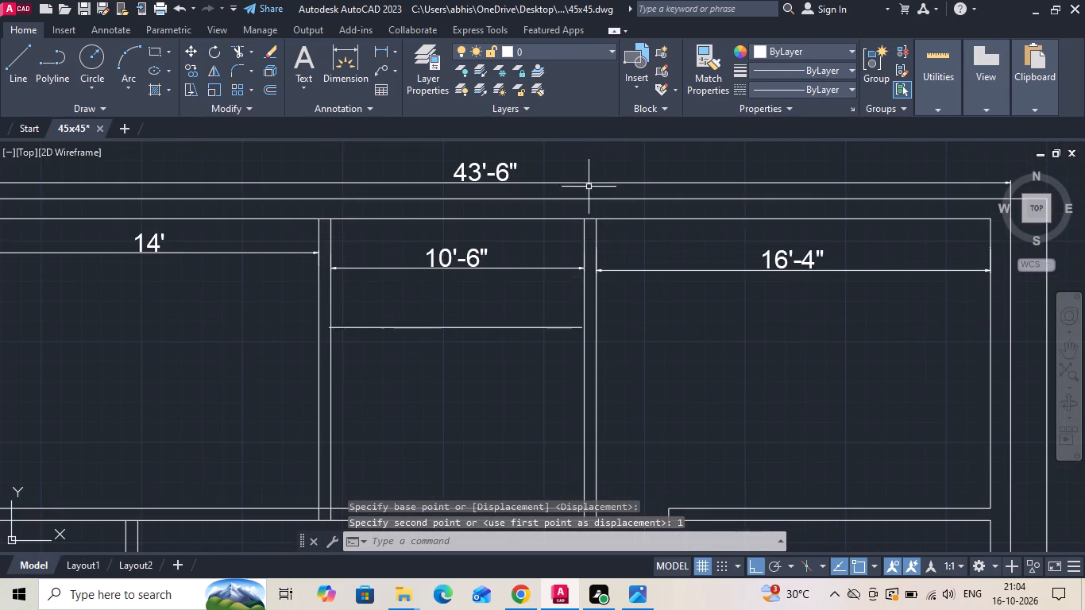
pyautogui.scroll(-3, 575, 212)
pyautogui.scroll(3, 498, 451)
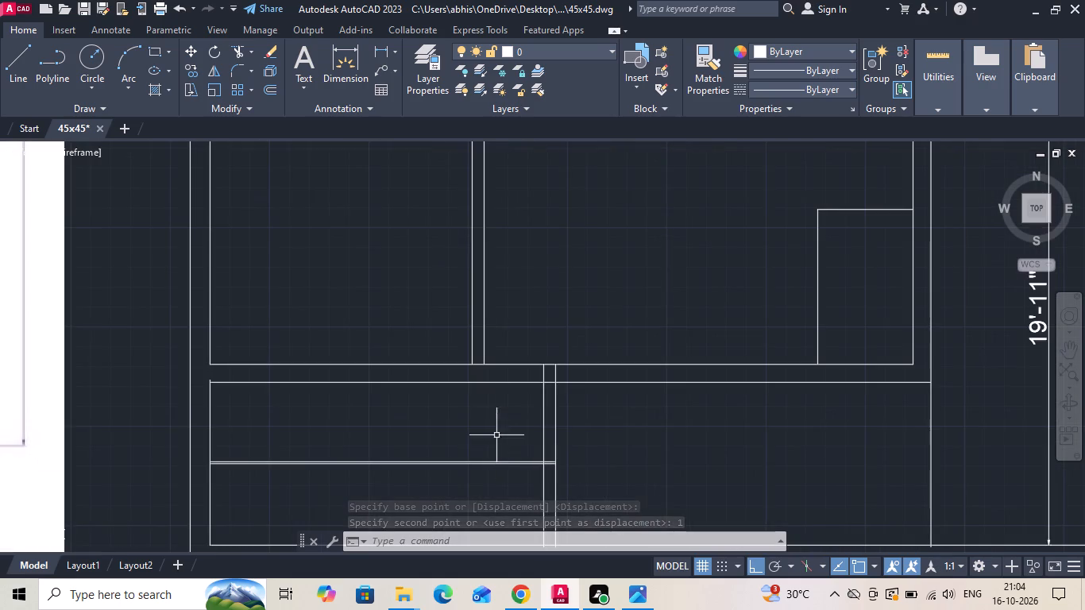
pyautogui.click(380, 50)
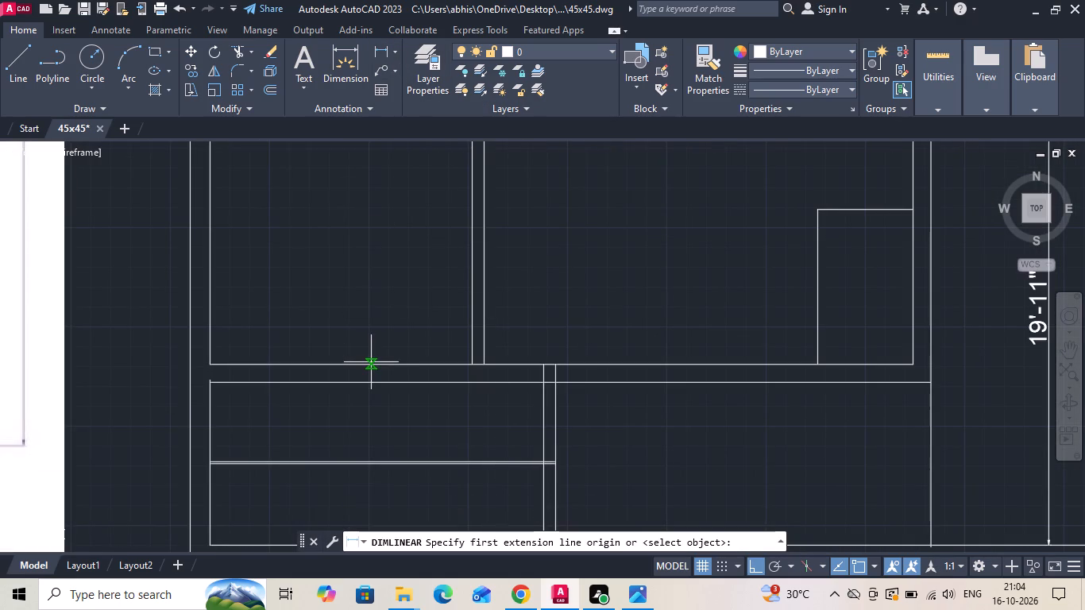
pyautogui.click(371, 362)
pyautogui.click(368, 378)
pyautogui.press('Escape')
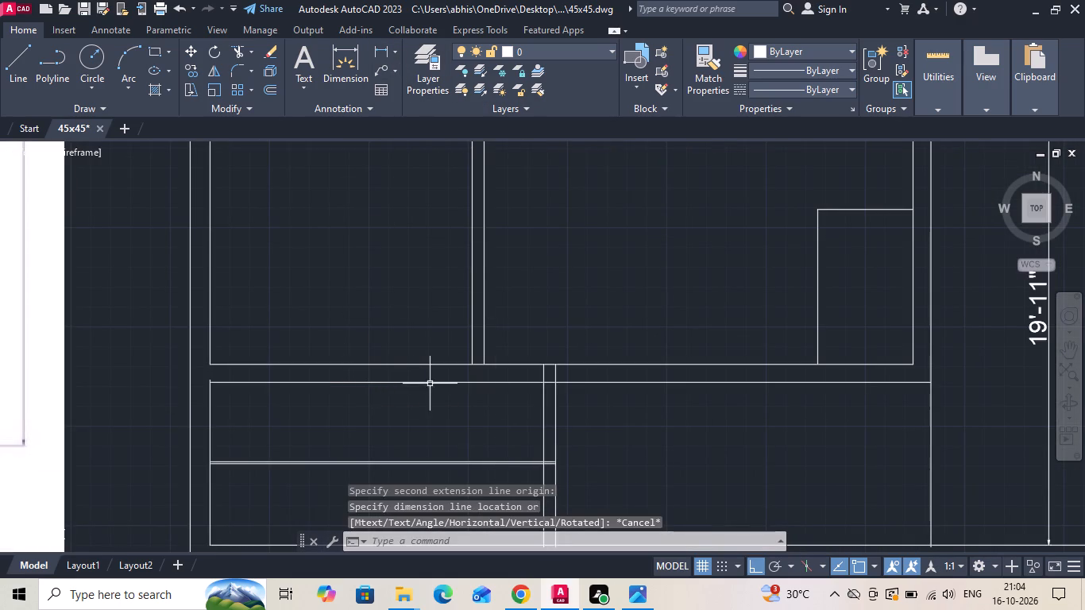
# Move the lower line of the wall above the staircase and lobby 1" straight down.
pyautogui.scroll(-1, 492, 275)
pyautogui.scroll(1, 487, 408)
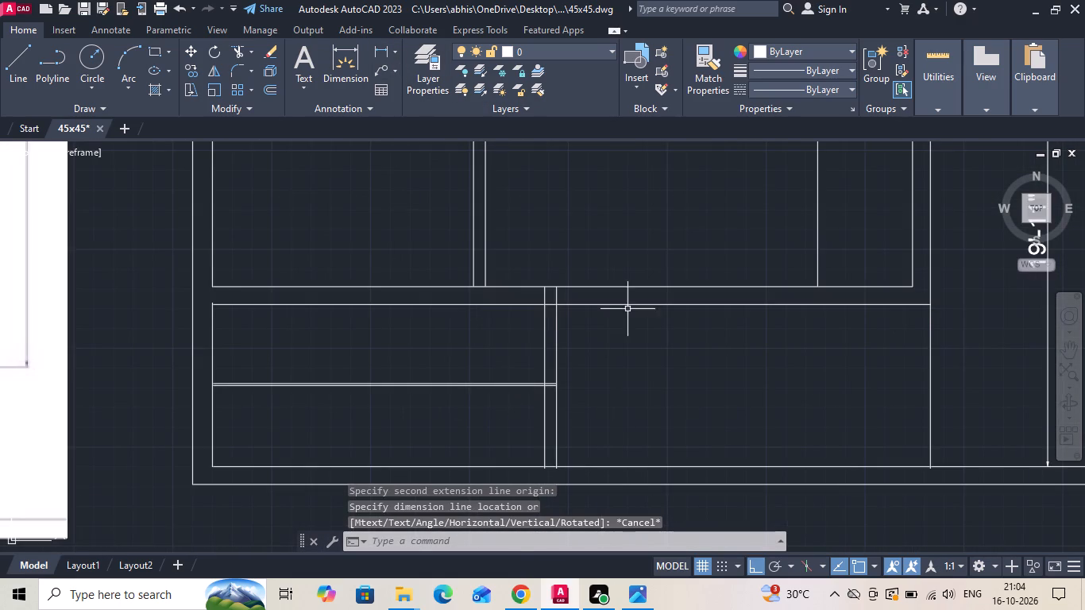
pyautogui.moveTo(642, 296); pyautogui.dragTo(632, 312)
pyautogui.click(613, 339)
pyautogui.rightClick(445, 330)
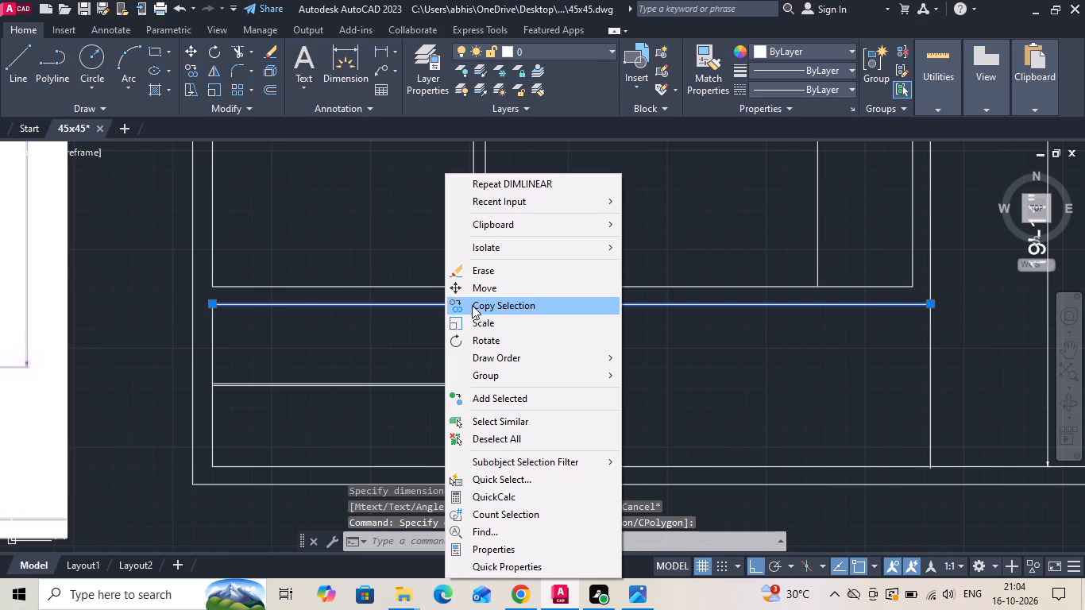
pyautogui.click(469, 295)
pyautogui.moveTo(438, 226); pyautogui.dragTo(441, 256)
pyautogui.write('1')
pyautogui.press('space')
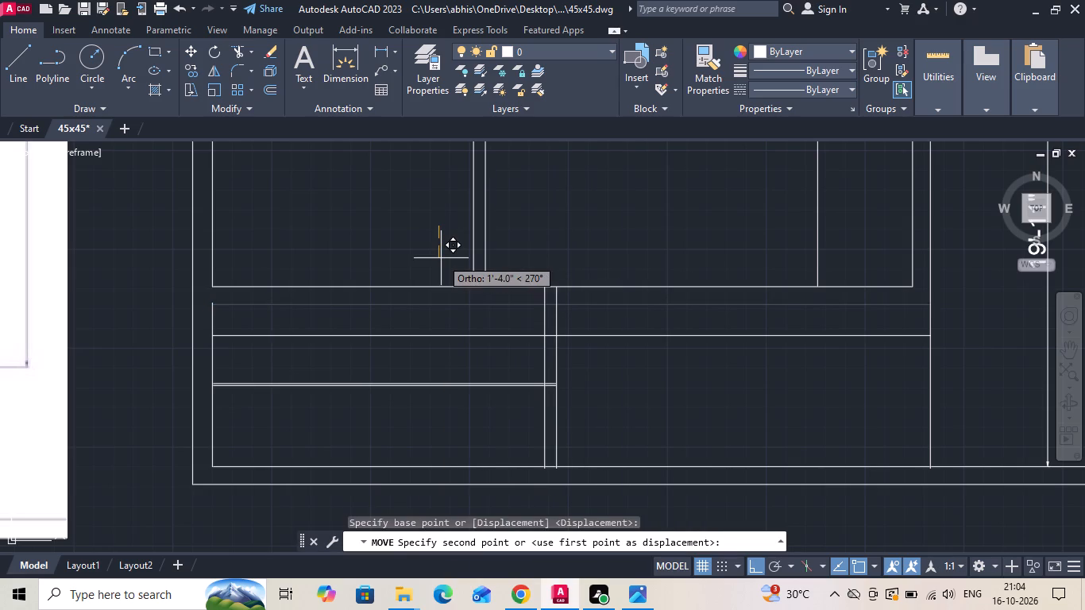
# Erase the closely spaced pair of horizontal lines dividing the staircase area.
pyautogui.moveTo(473, 363); pyautogui.dragTo(450, 390)
pyautogui.click(434, 401)
pyautogui.press('Delete')
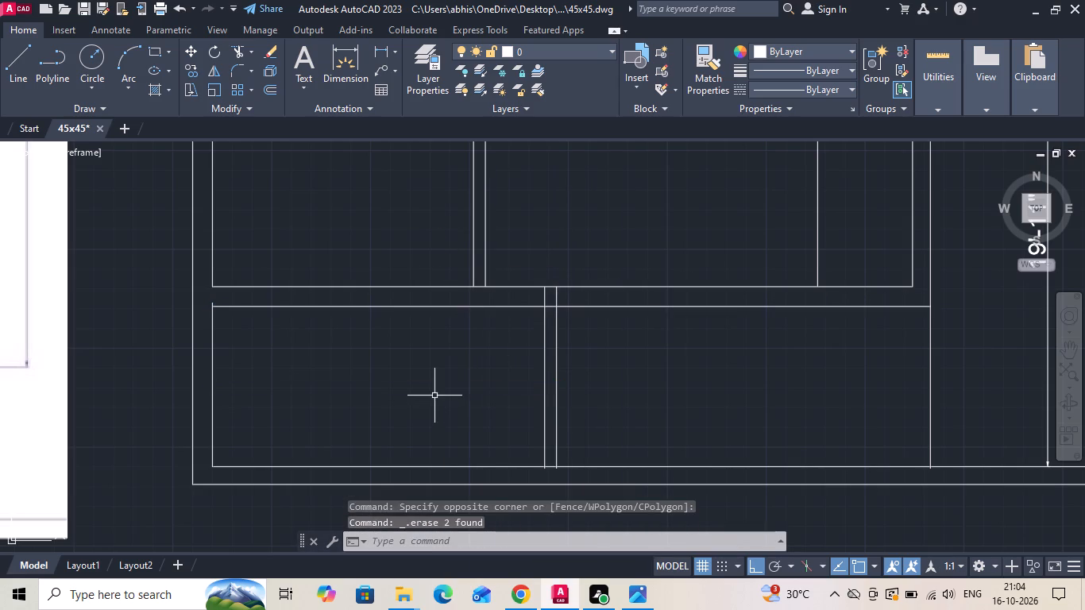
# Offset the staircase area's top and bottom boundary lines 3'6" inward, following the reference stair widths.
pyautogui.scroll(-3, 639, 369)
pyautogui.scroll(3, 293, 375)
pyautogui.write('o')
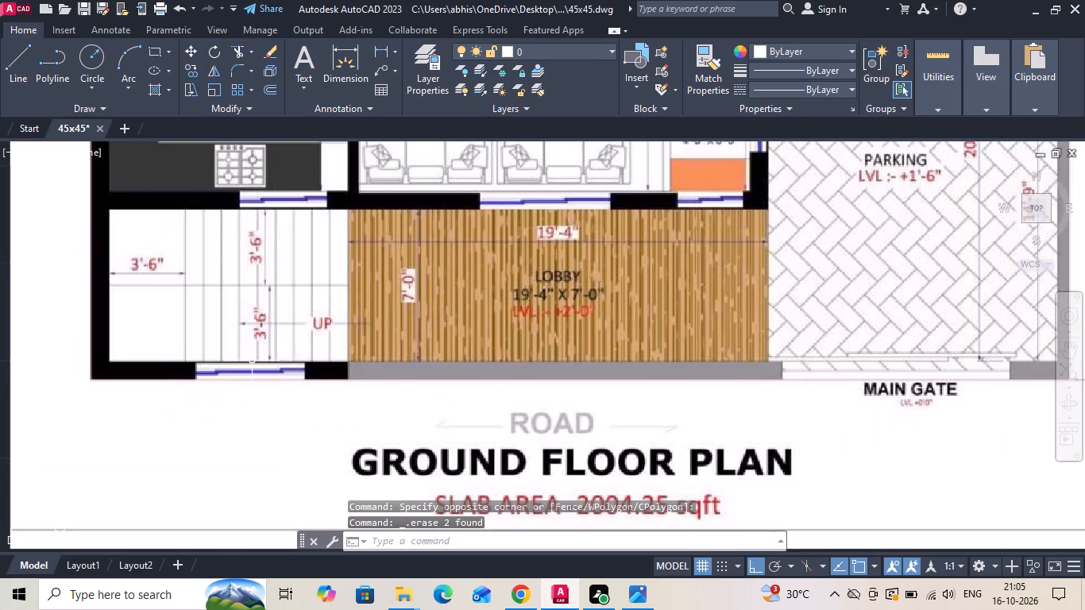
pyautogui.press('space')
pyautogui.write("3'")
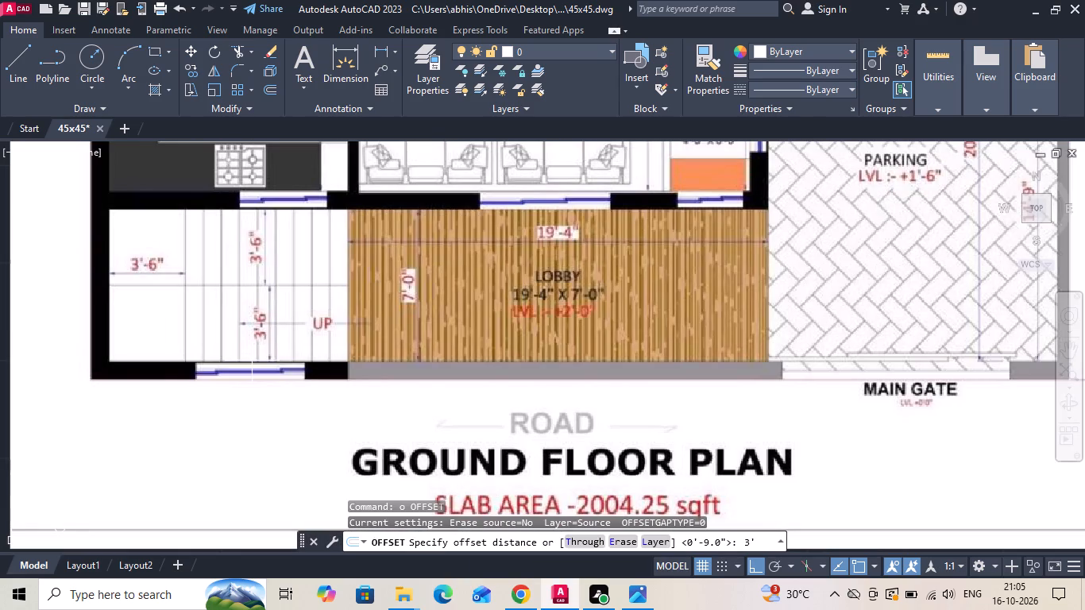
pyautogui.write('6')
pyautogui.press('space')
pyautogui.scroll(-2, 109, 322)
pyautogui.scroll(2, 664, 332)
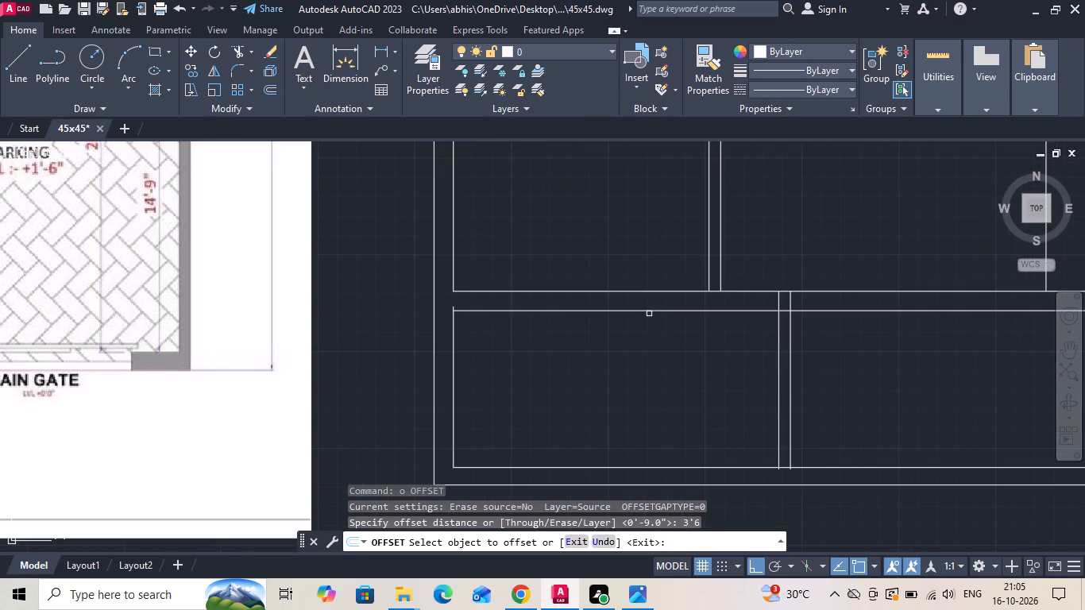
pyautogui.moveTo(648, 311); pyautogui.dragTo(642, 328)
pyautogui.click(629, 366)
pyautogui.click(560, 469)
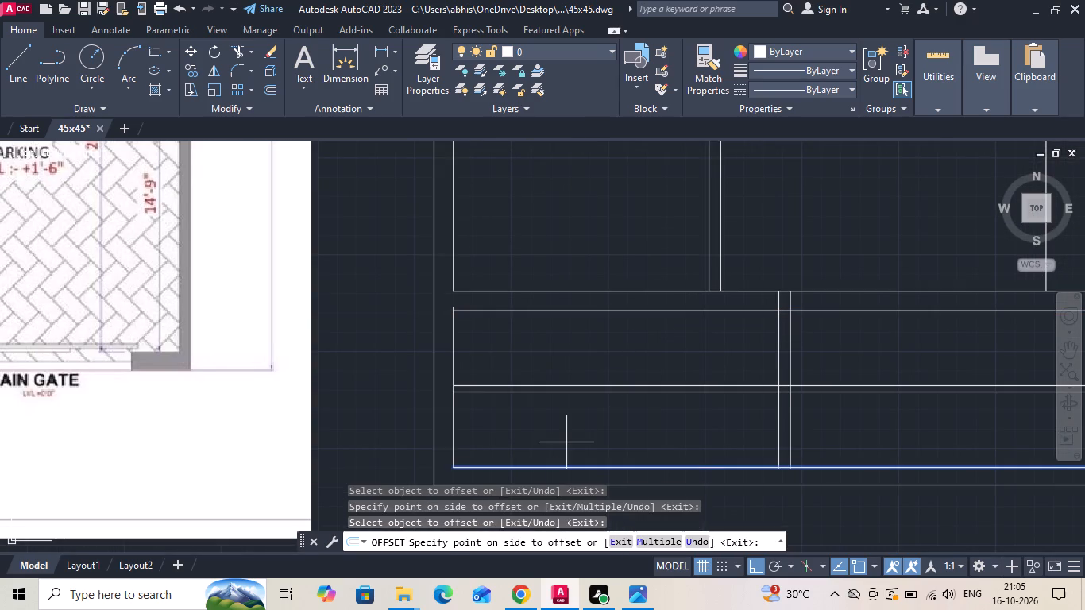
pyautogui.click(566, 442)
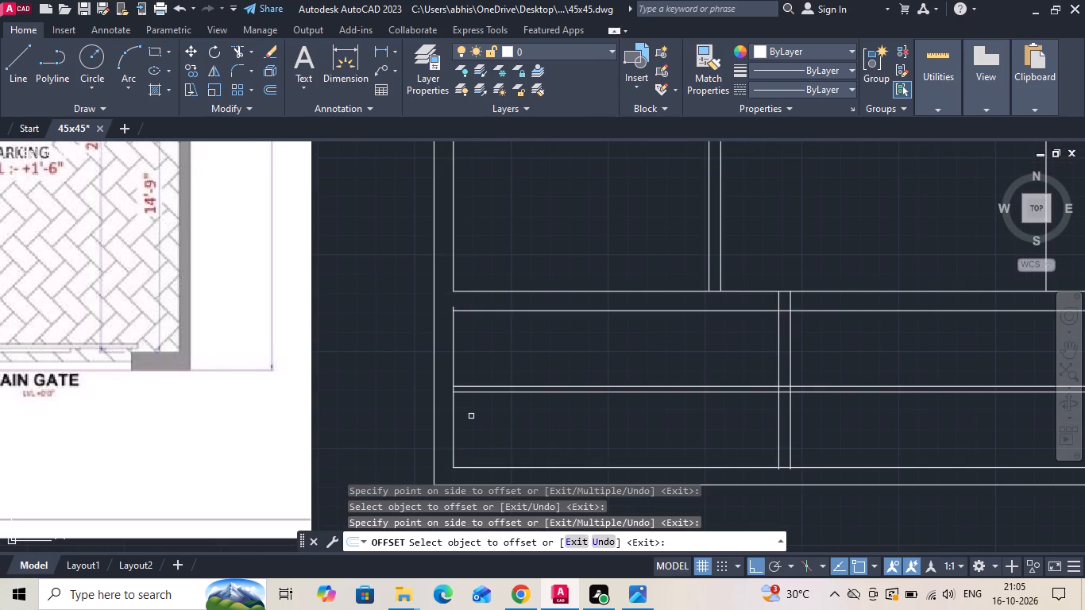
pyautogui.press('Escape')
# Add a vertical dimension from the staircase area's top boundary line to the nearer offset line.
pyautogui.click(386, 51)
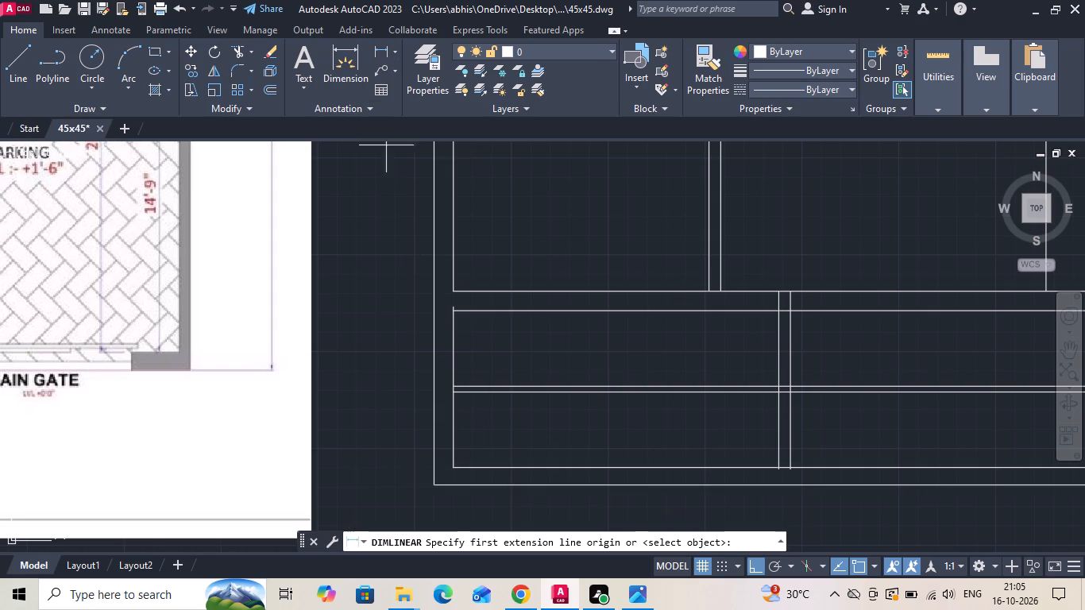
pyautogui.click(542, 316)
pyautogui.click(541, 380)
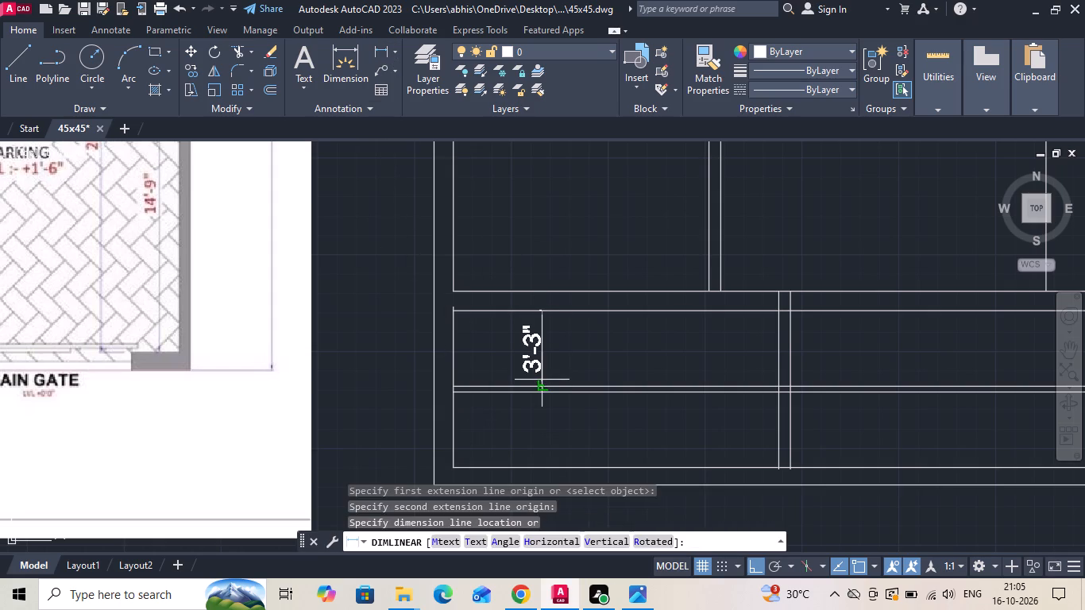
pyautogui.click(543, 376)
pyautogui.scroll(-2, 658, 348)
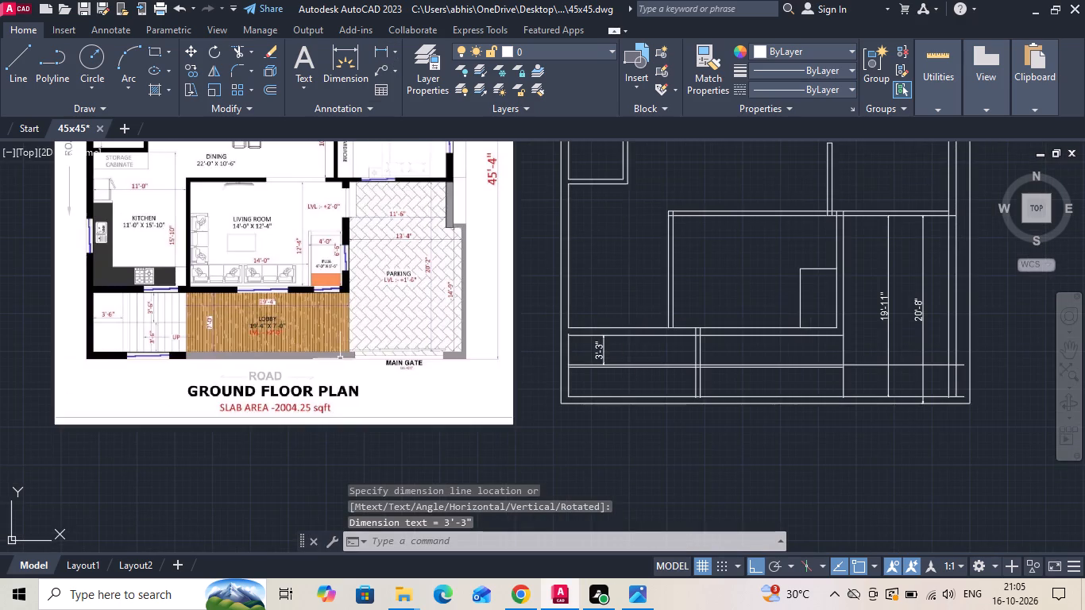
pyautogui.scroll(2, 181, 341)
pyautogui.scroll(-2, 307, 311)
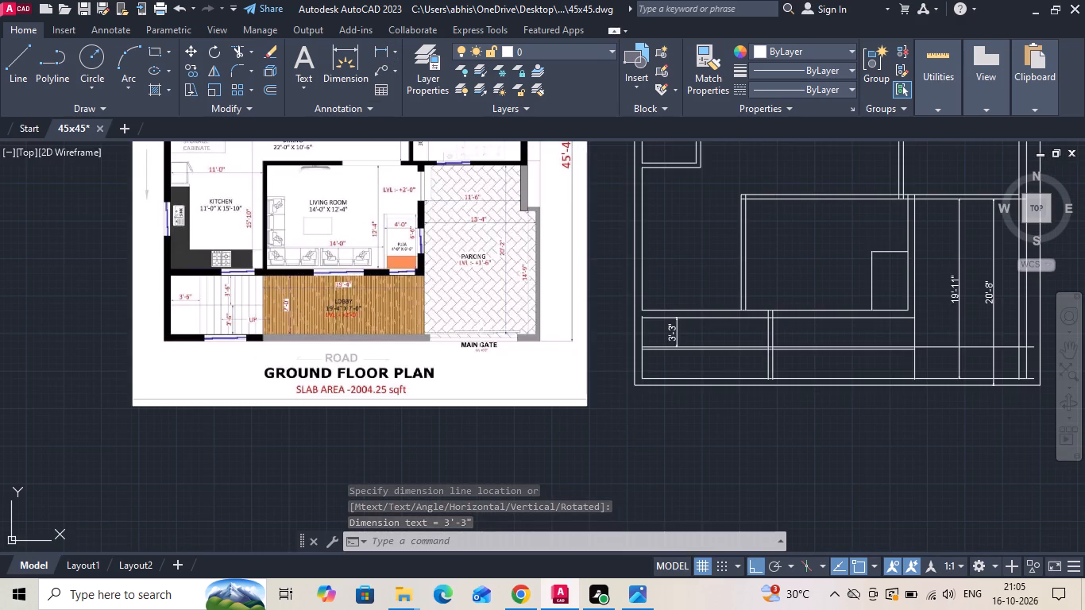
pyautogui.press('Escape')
# Measure the left outer wall's thickness beside the staircase area.
pyautogui.scroll(2, 734, 338)
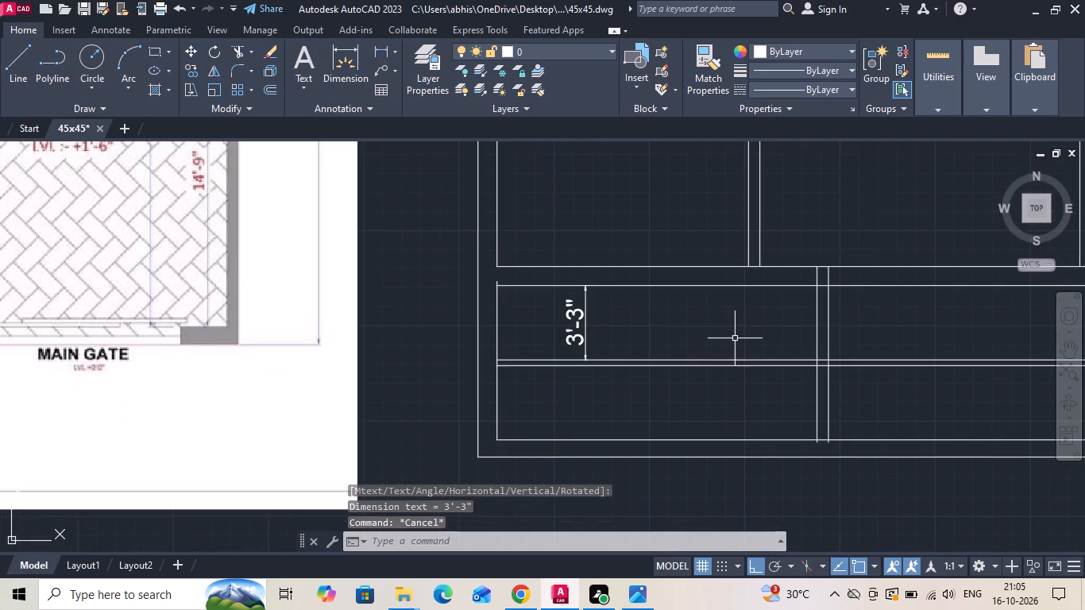
pyautogui.click(375, 53)
pyautogui.click(492, 338)
pyautogui.click(483, 332)
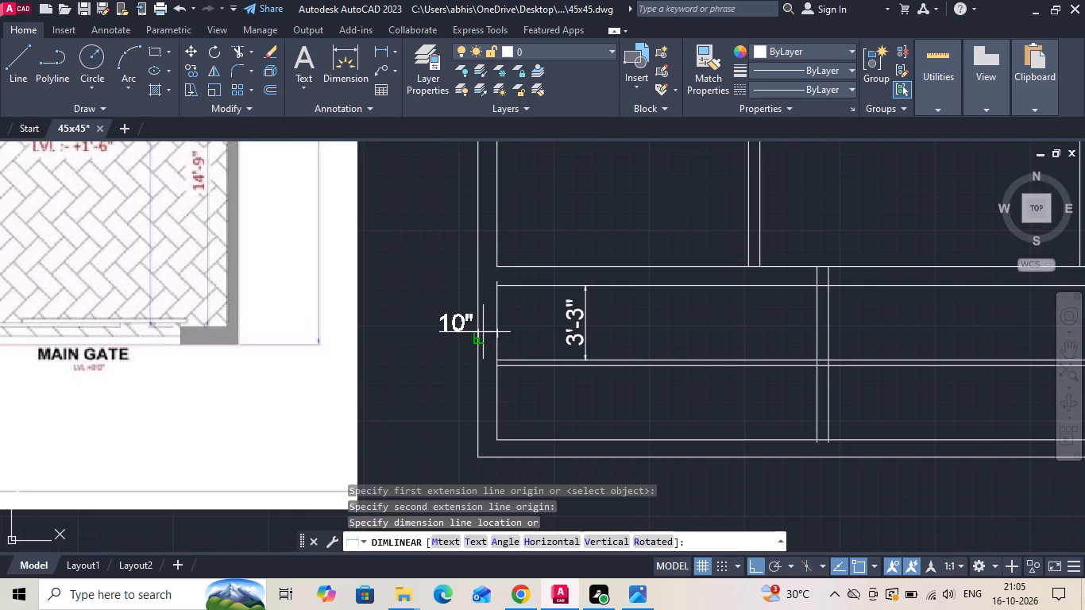
pyautogui.press('Escape')
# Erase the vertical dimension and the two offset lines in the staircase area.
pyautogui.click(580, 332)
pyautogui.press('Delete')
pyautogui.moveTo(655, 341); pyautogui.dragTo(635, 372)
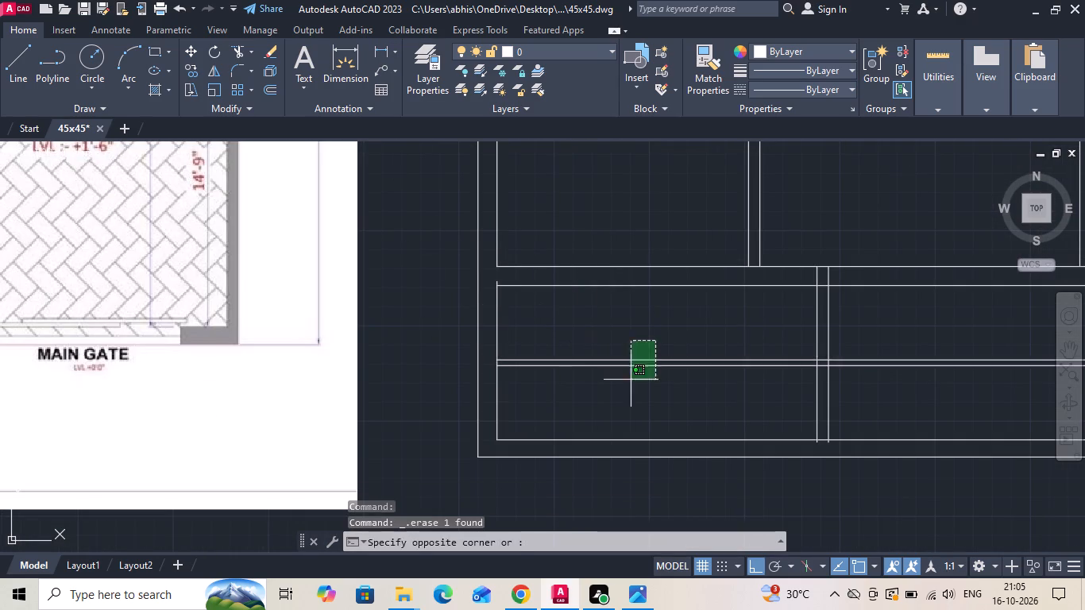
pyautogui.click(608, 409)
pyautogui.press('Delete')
# Measure the staircase area's clear height between the bottom outer wall and the wall above.
pyautogui.press('o')
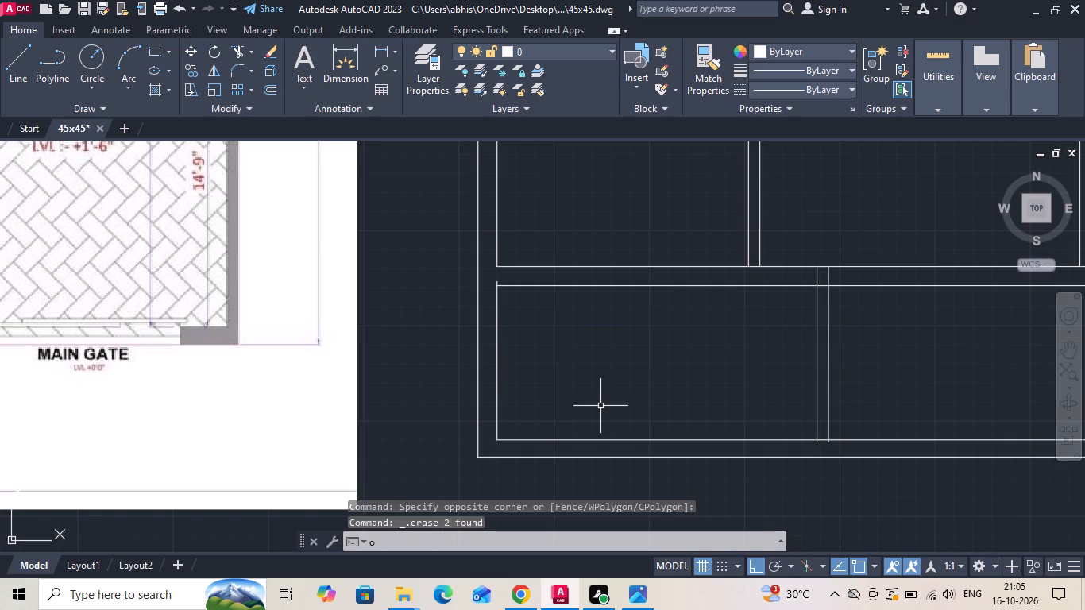
pyautogui.press('Escape')
pyautogui.click(385, 51)
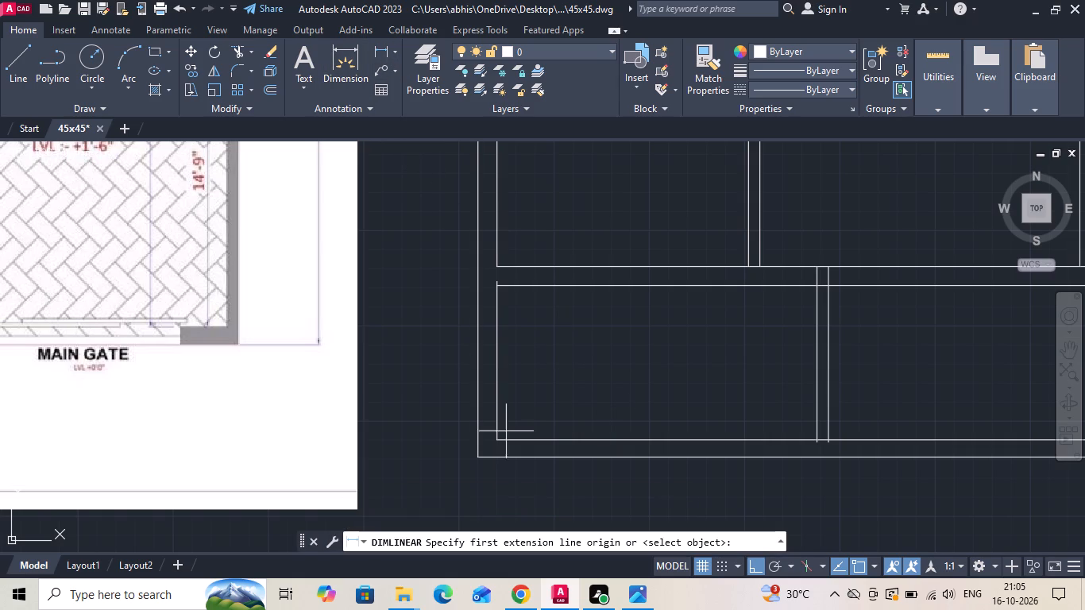
pyautogui.moveTo(526, 445); pyautogui.dragTo(527, 436)
pyautogui.click(528, 286)
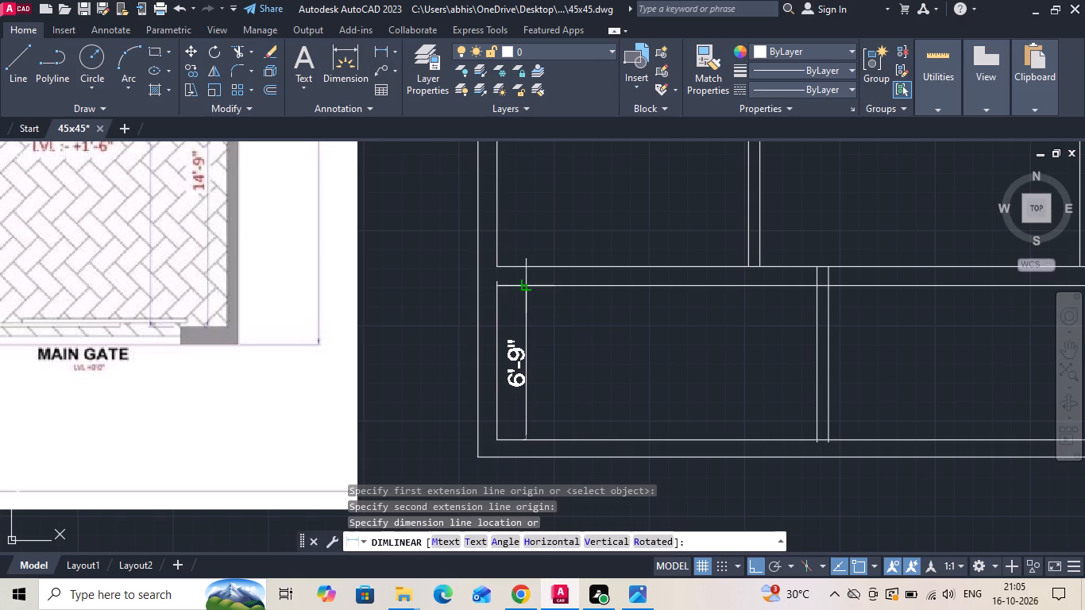
pyautogui.press('Escape')
pyautogui.scroll(-2, 585, 313)
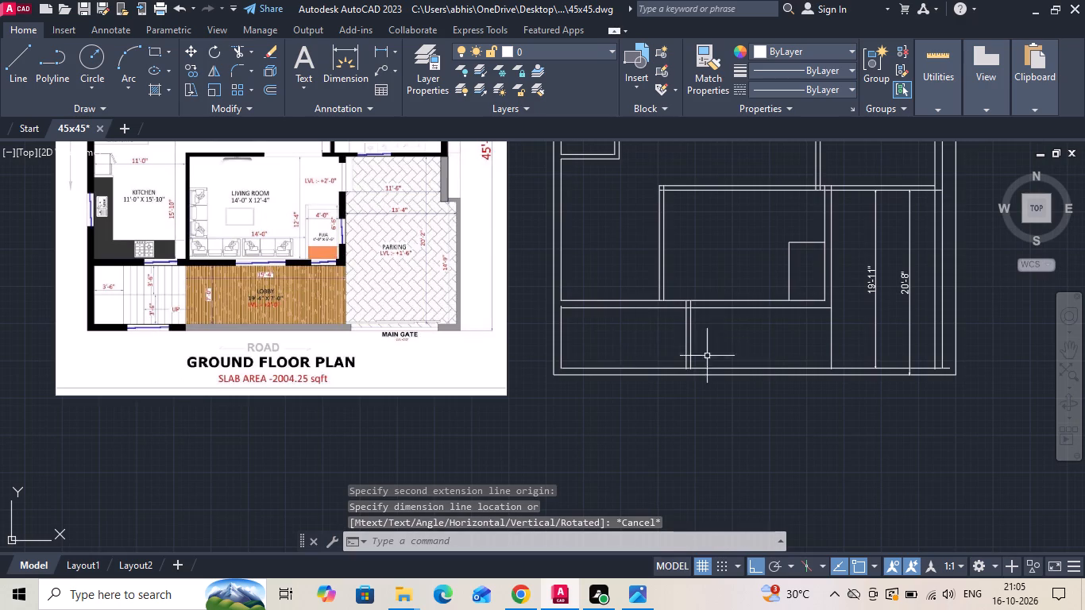
# Add a vertical dimension of the staircase area's clear height beside the left outer wall.
pyautogui.scroll(-1, 604, 415)
pyautogui.scroll(1, 290, 231)
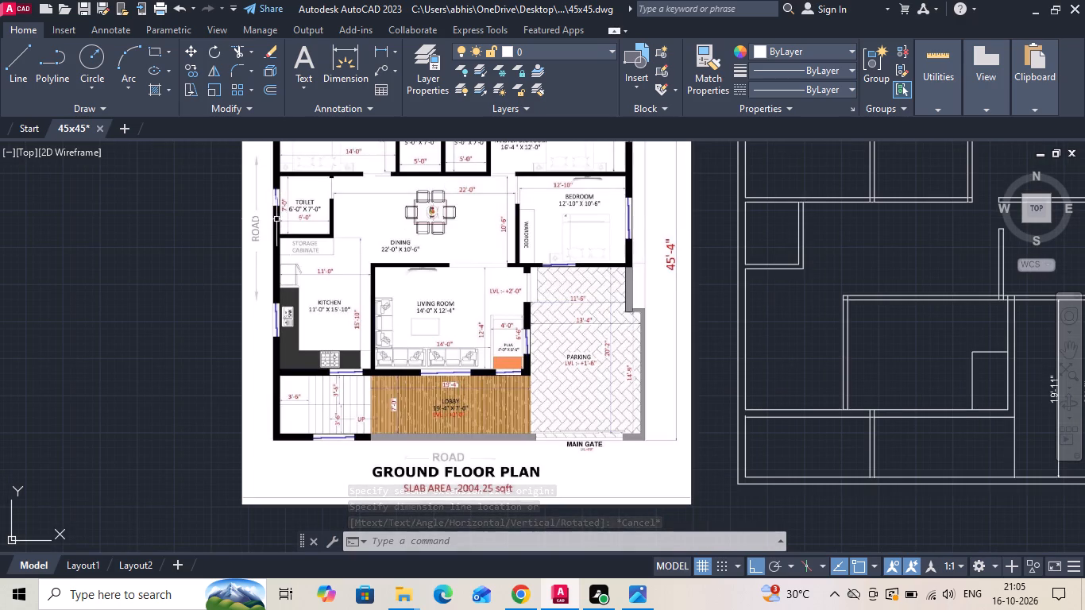
pyautogui.scroll(3, 790, 491)
pyautogui.press('space')
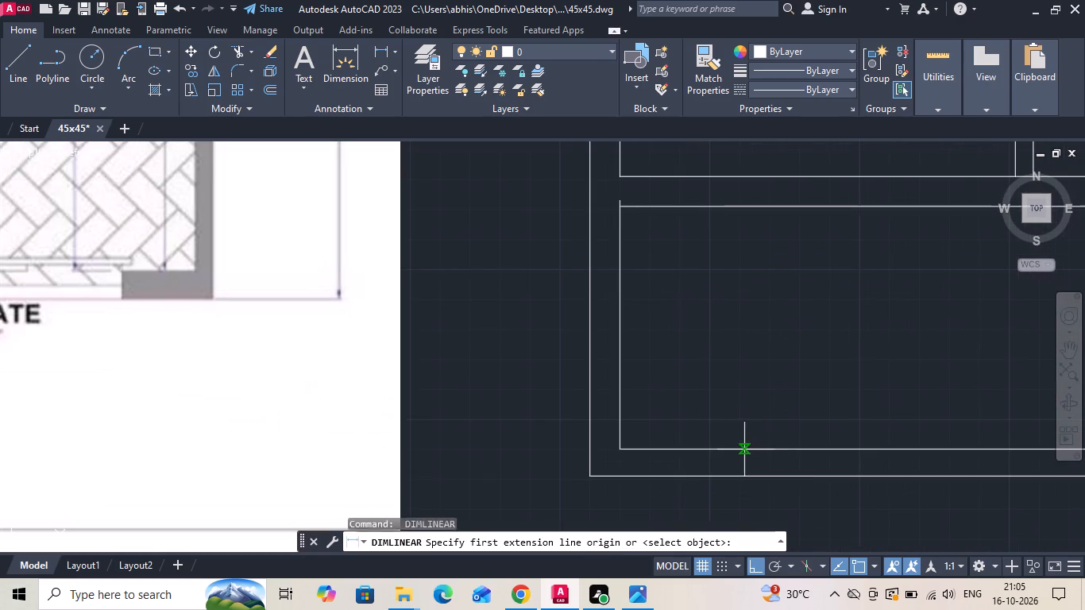
pyautogui.moveTo(743, 449); pyautogui.dragTo(746, 437)
pyautogui.click(745, 203)
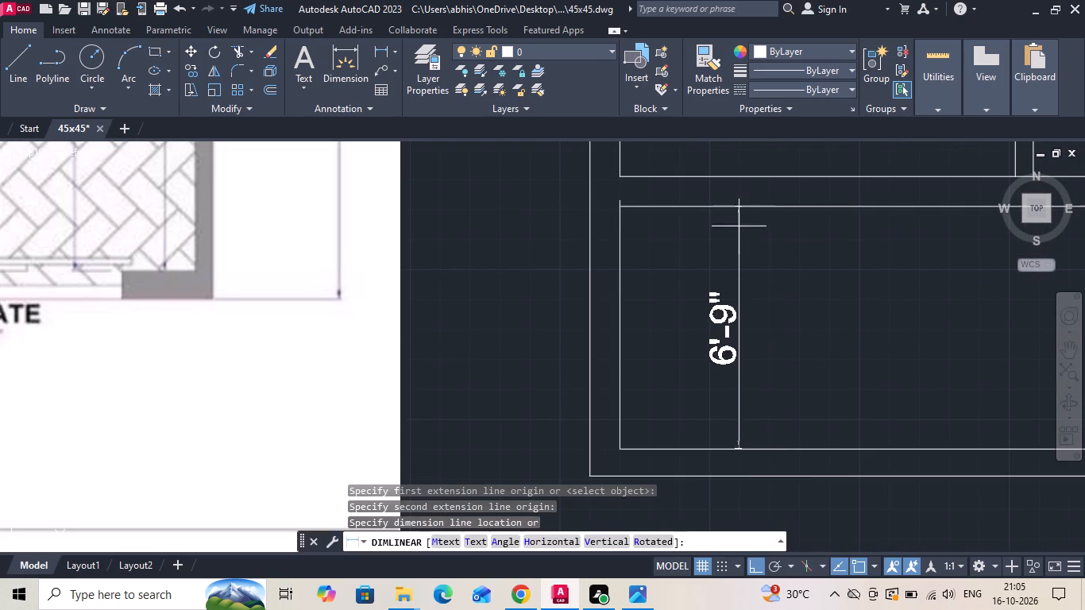
pyautogui.click(709, 275)
# Move the whole drafted plan with its dimensions farther to the right of the reference image.
pyautogui.scroll(-3, 596, 400)
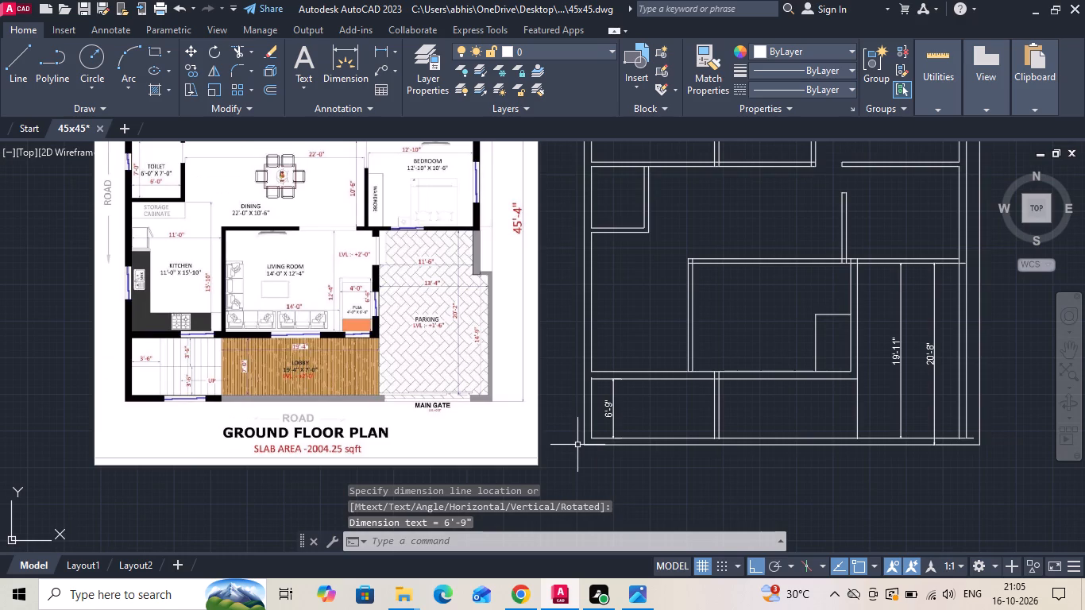
pyautogui.scroll(-1, 577, 445)
pyautogui.moveTo(574, 452); pyautogui.dragTo(577, 443)
pyautogui.click(859, 170)
pyautogui.rightClick(851, 210)
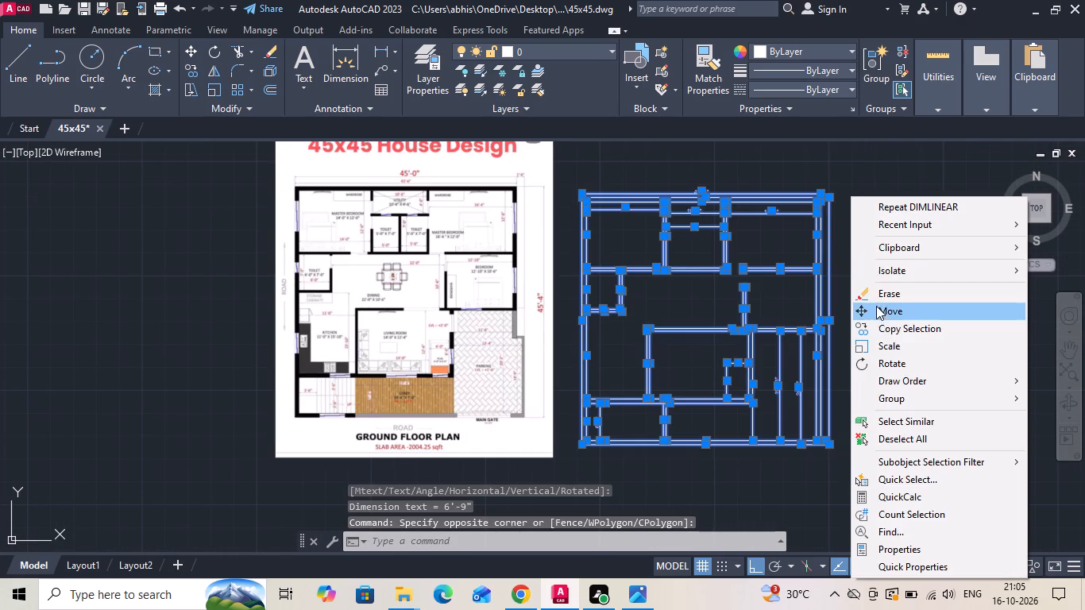
pyautogui.click(880, 313)
pyautogui.scroll(-1, 438, 322)
pyautogui.moveTo(524, 313); pyautogui.dragTo(606, 319)
pyautogui.click(734, 322)
pyautogui.press('Escape')
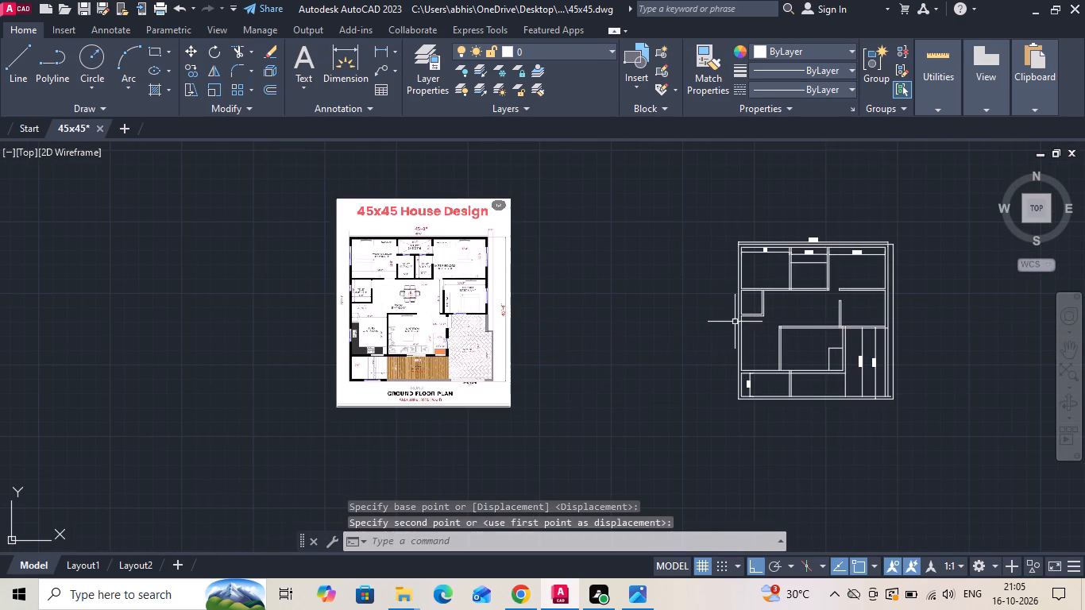
# Draw a 45' by 45' rectangle in the space between the reference image and the moved plan.
pyautogui.write('re')
pyautogui.press('c')
pyautogui.press('space')
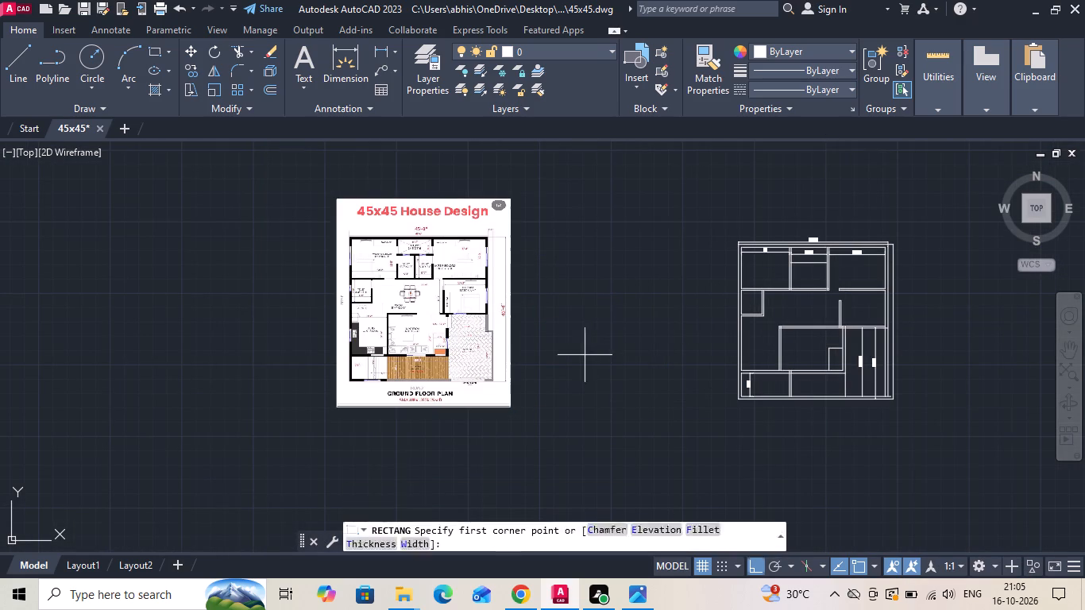
pyautogui.moveTo(549, 384); pyautogui.dragTo(584, 359)
pyautogui.write('d')
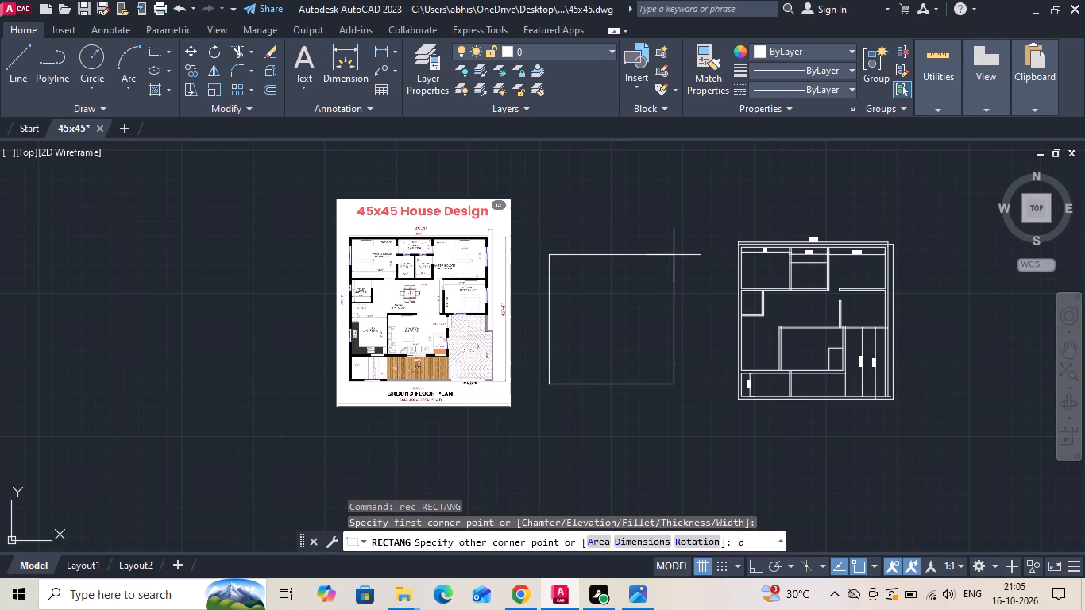
pyautogui.press('space')
pyautogui.write("45'")
pyautogui.press('Return')
pyautogui.write("45'")
pyautogui.press('Return')
pyautogui.click(673, 255)
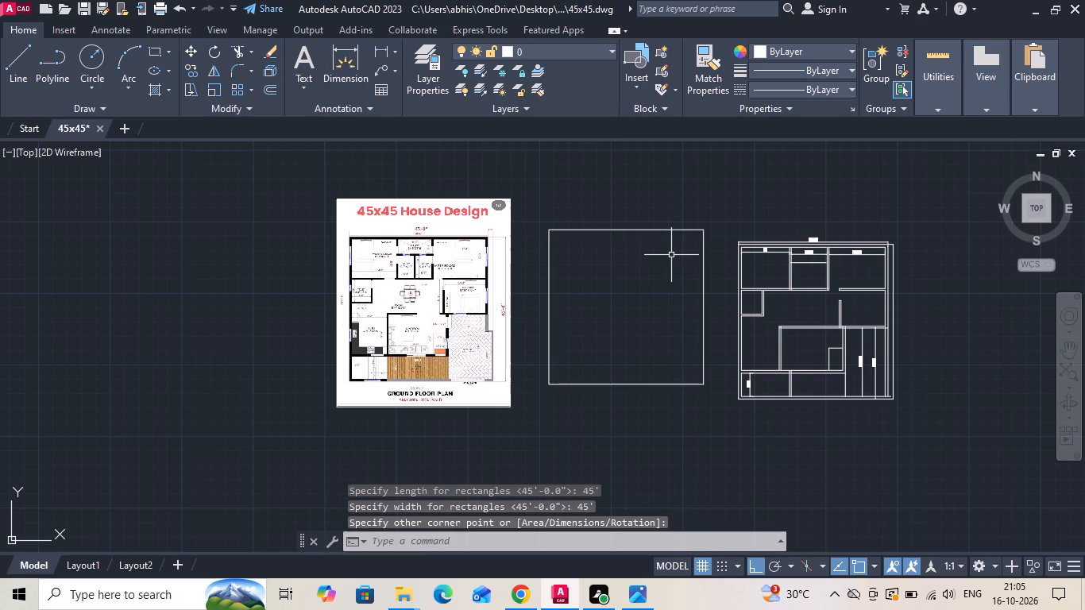
# Offset the new rectangle 10" inward to form the outer walls.
pyautogui.click(669, 255)
pyautogui.scroll(2, 658, 261)
pyautogui.click(658, 261)
pyautogui.write('o 10')
pyautogui.press('space')
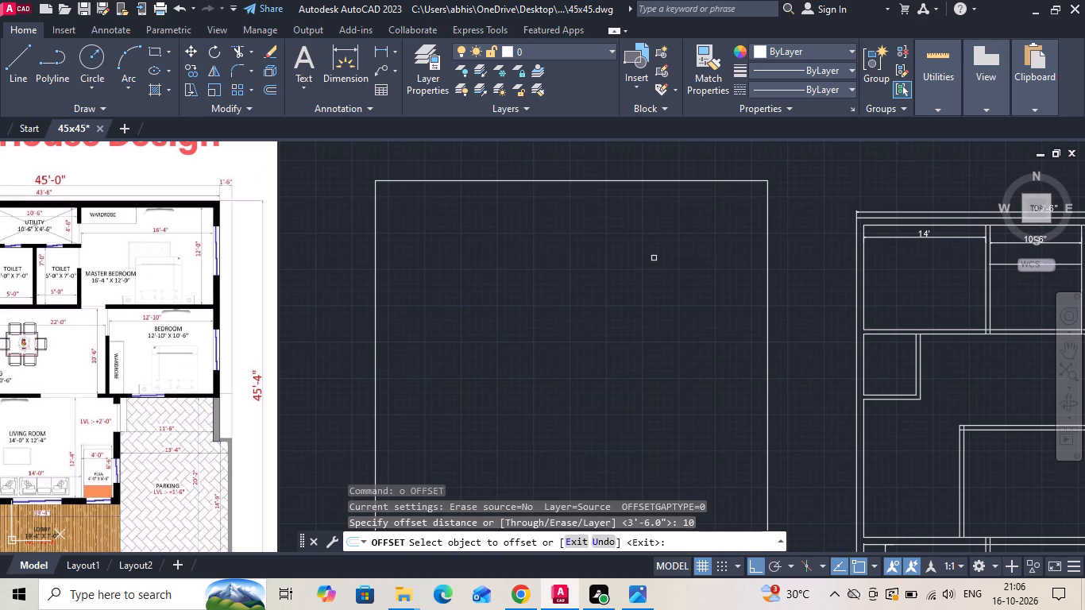
pyautogui.click(535, 178)
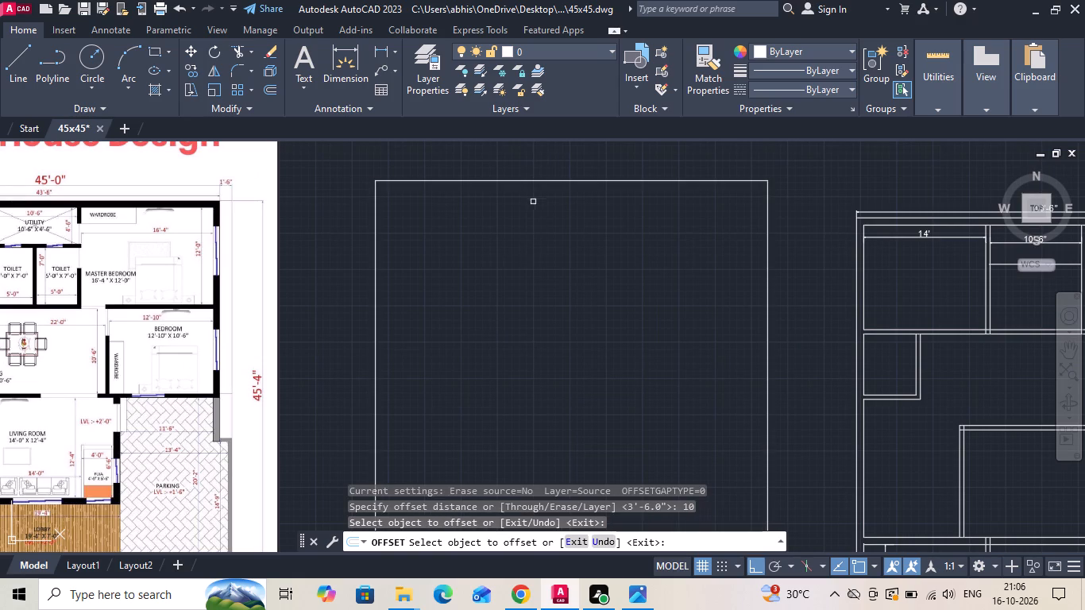
pyautogui.click(512, 182)
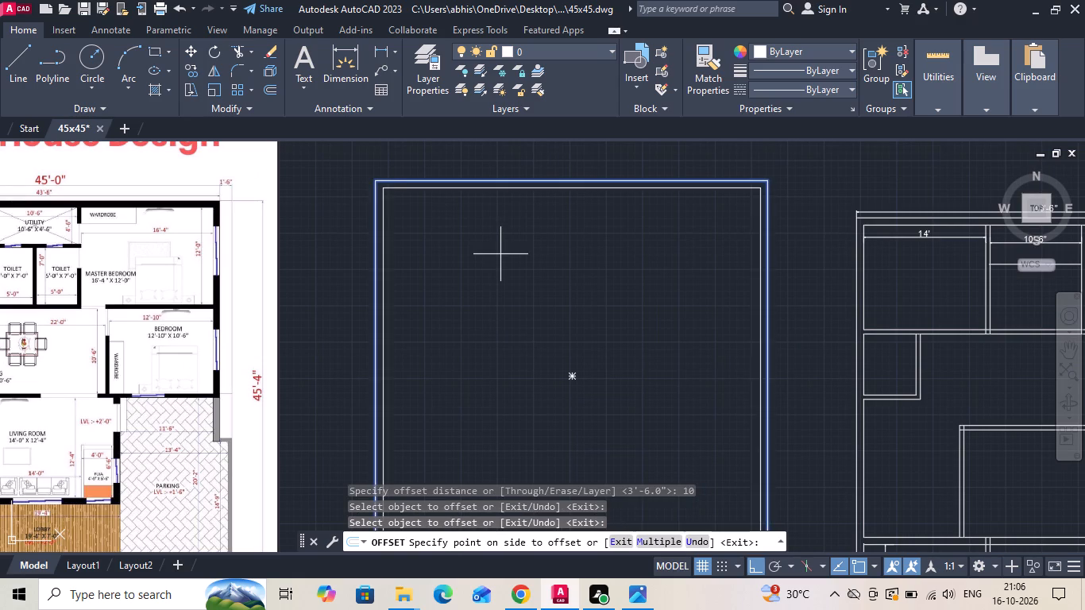
pyautogui.click(500, 254)
pyautogui.press('Escape')
# Explode the outer and inner rectangles into separate lines.
pyautogui.write('x')
pyautogui.press('space')
pyautogui.moveTo(498, 258); pyautogui.dragTo(454, 296)
pyautogui.click(353, 367)
pyautogui.press('space')
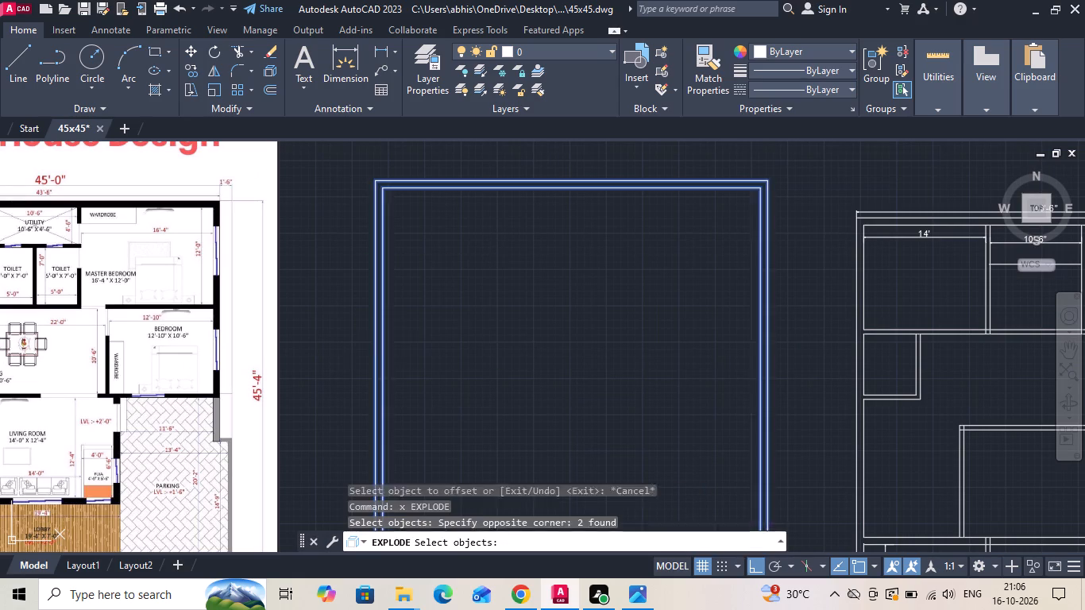
# Offset the left outer wall's inner line 14' to the right for the master bedroom partition.
pyautogui.write('o')
pyautogui.press('space')
pyautogui.scroll(-2, 539, 342)
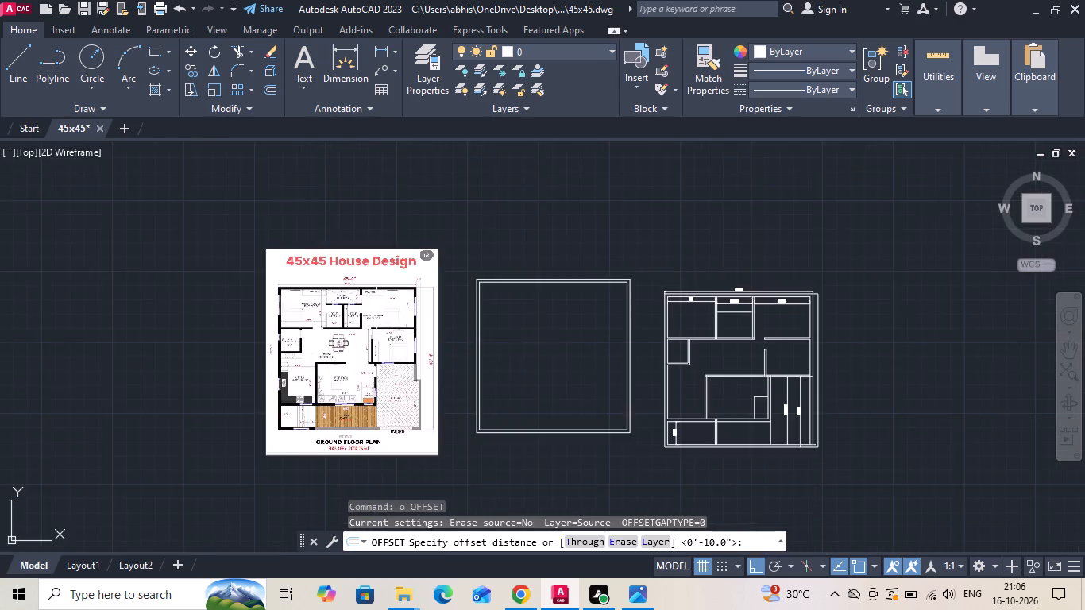
pyautogui.scroll(2, 365, 306)
pyautogui.write('15')
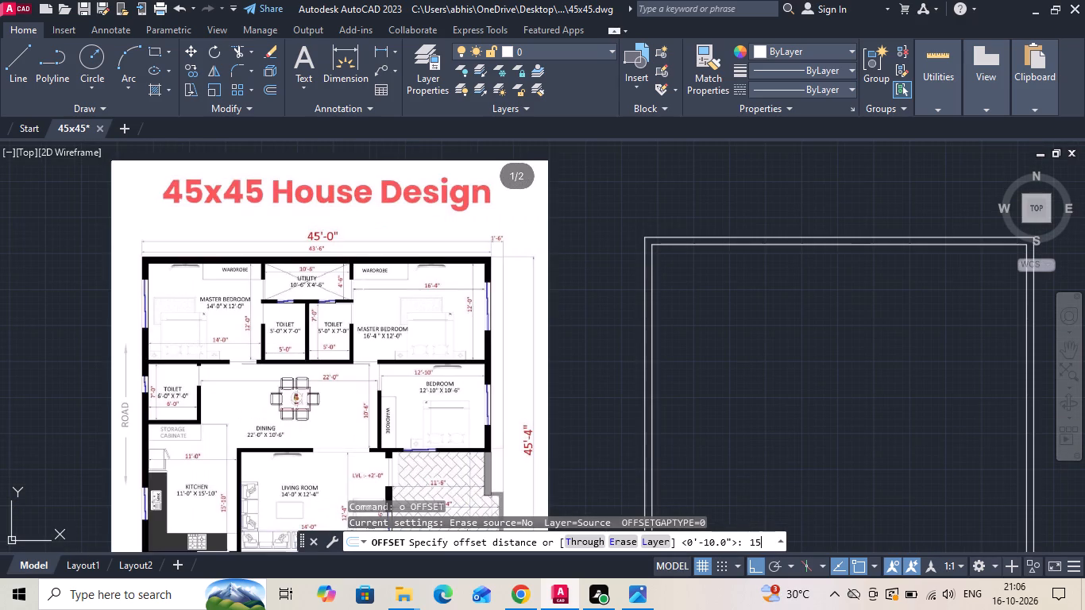
pyautogui.press('BackSpace')
pyautogui.write("4'")
pyautogui.press('Return')
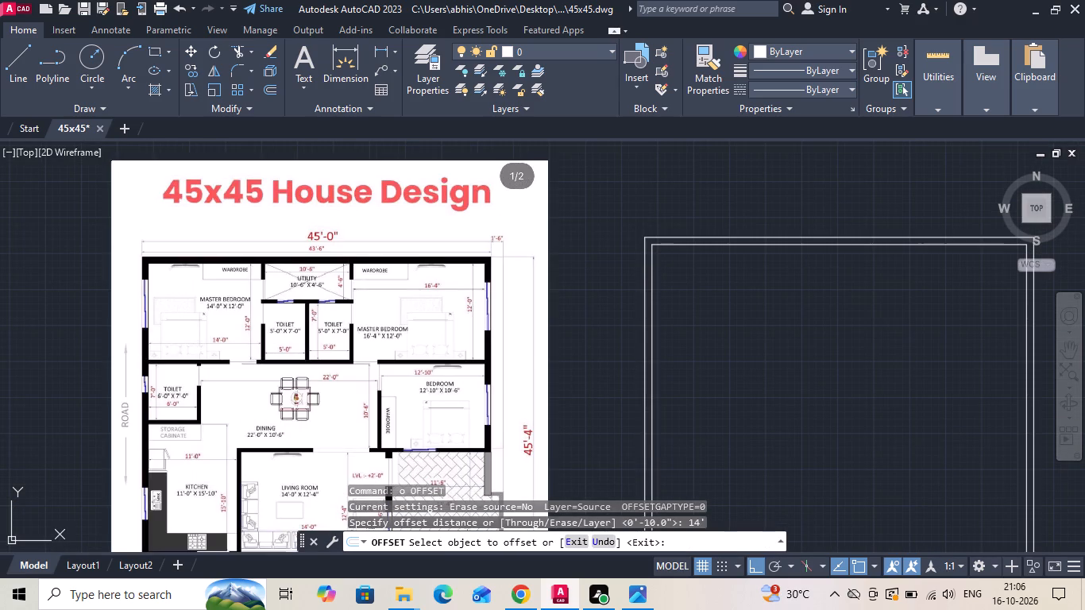
pyautogui.click(652, 299)
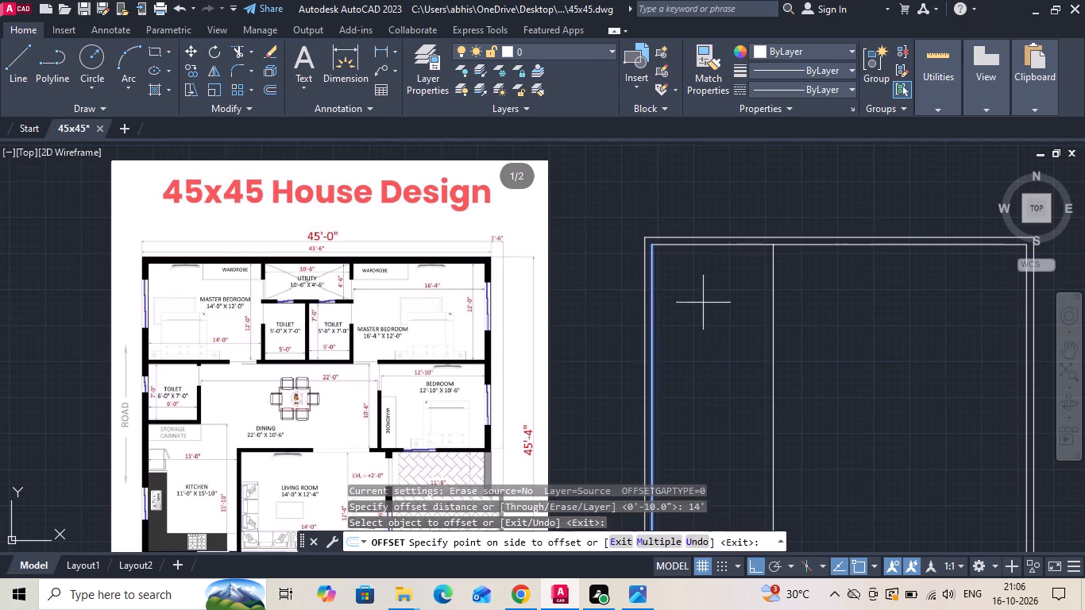
pyautogui.click(718, 303)
pyautogui.press('Escape')
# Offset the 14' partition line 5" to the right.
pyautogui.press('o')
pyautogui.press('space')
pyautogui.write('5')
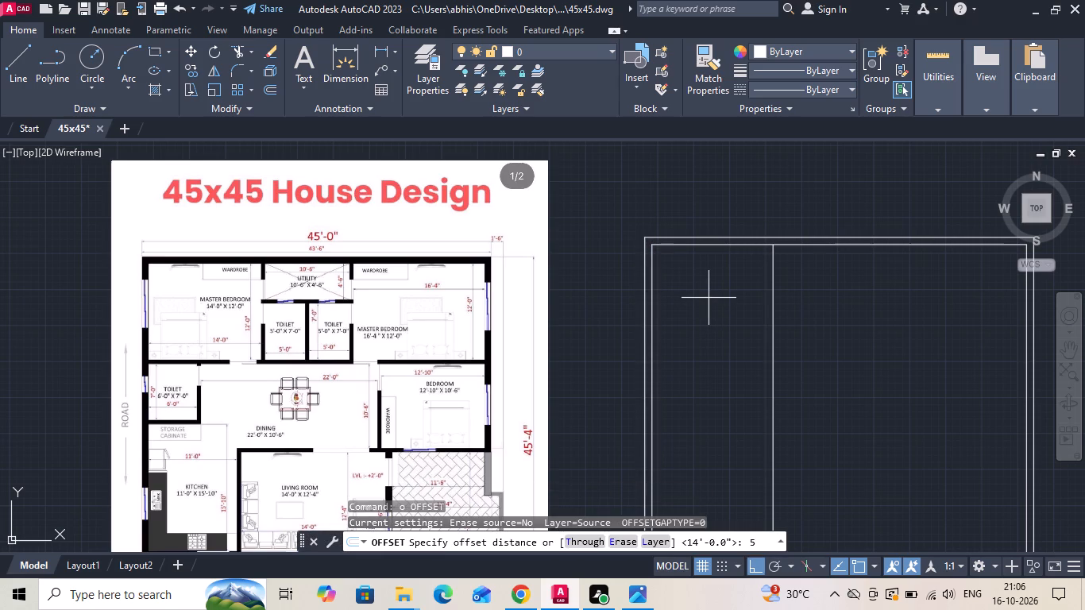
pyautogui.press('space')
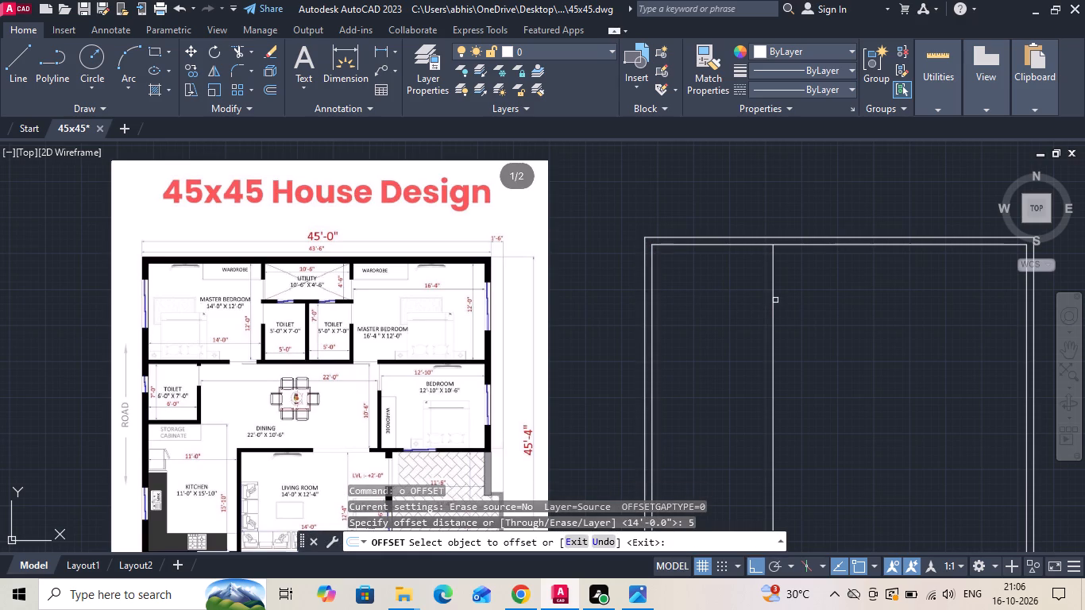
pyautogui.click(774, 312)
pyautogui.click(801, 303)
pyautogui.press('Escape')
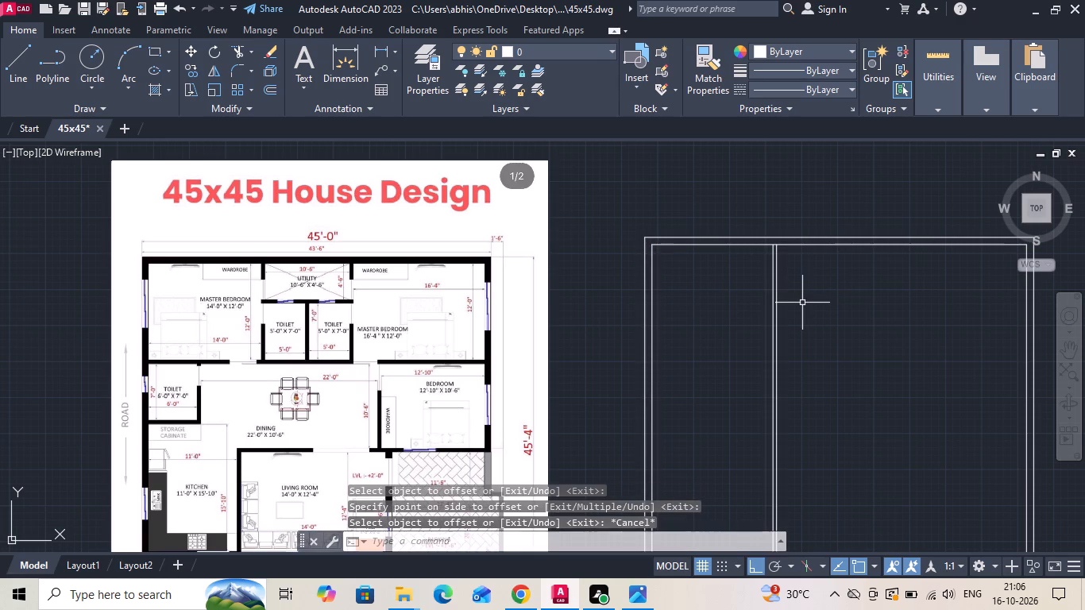
# Offset the top outer wall's inner line 12' downward for the wall below the bedrooms.
pyautogui.press('o')
pyautogui.press('space')
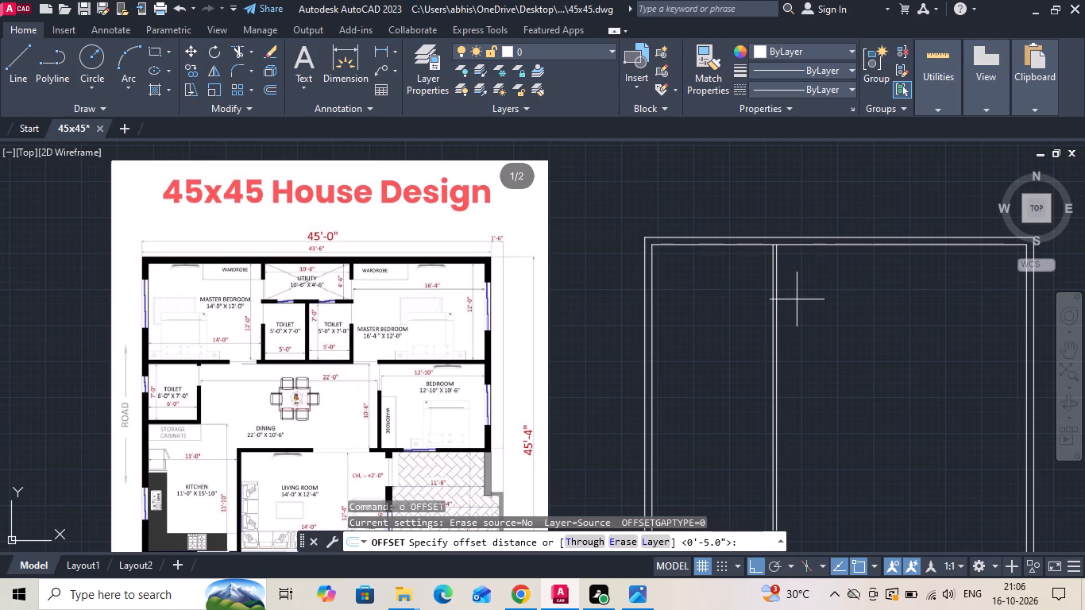
pyautogui.write("12'")
pyautogui.press('space')
pyautogui.moveTo(728, 245); pyautogui.dragTo(728, 264)
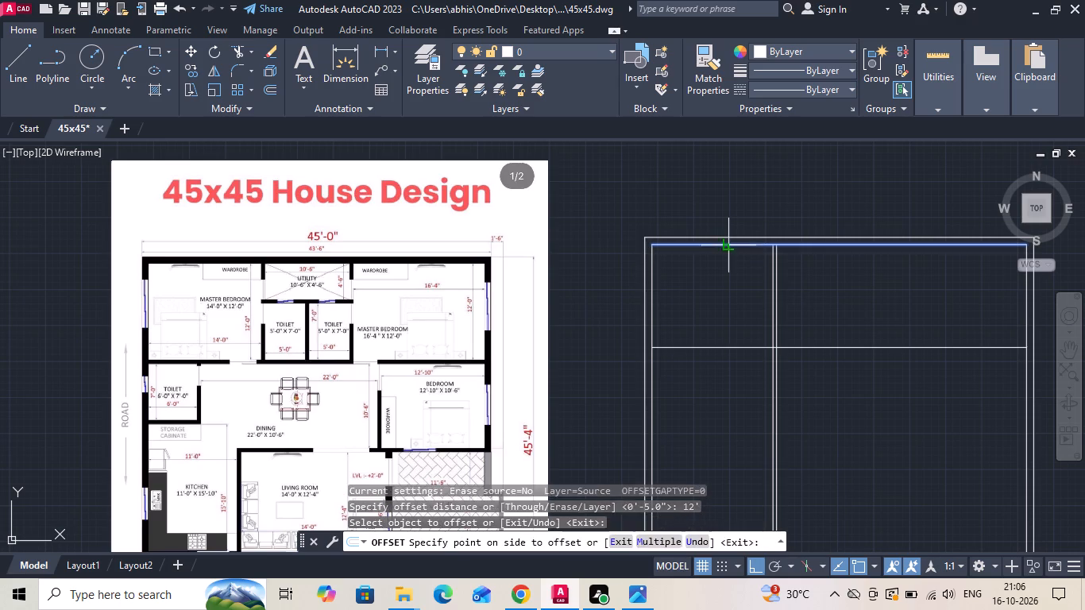
pyautogui.click(728, 327)
pyautogui.press('Escape')
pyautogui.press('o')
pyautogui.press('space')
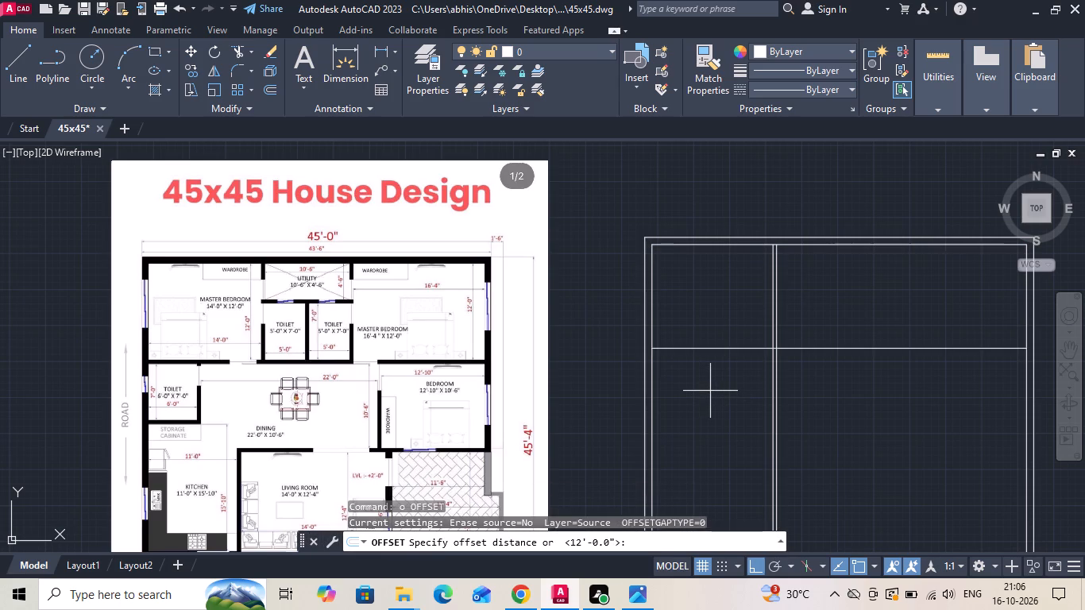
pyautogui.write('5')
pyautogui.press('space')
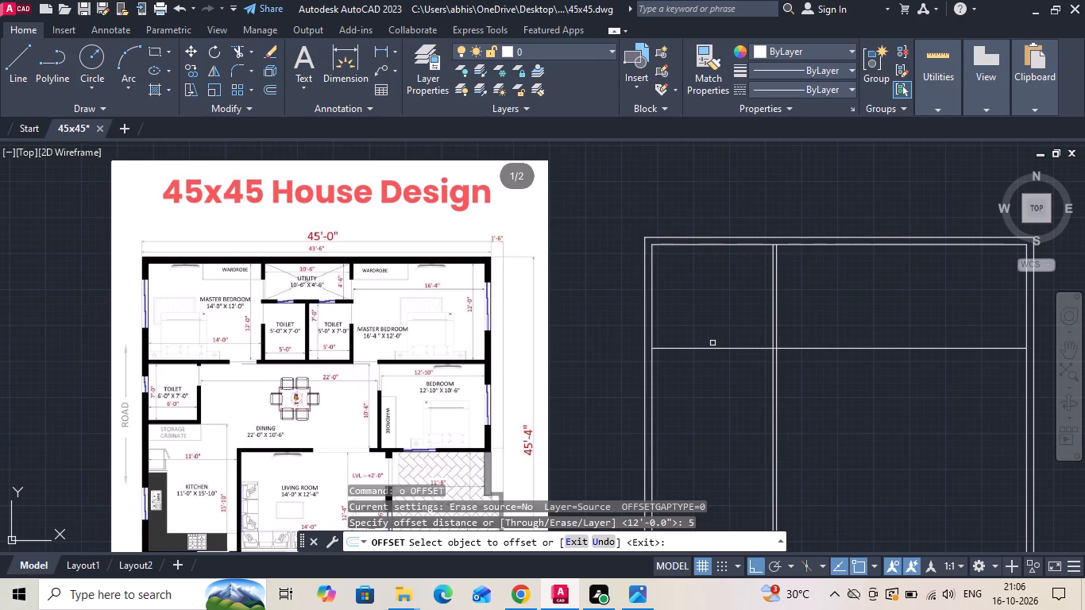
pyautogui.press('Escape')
# Offset the horizontal bedroom wall line 6" downward and the 14' partition line 6" to the right.
pyautogui.write('o')
pyautogui.press('space')
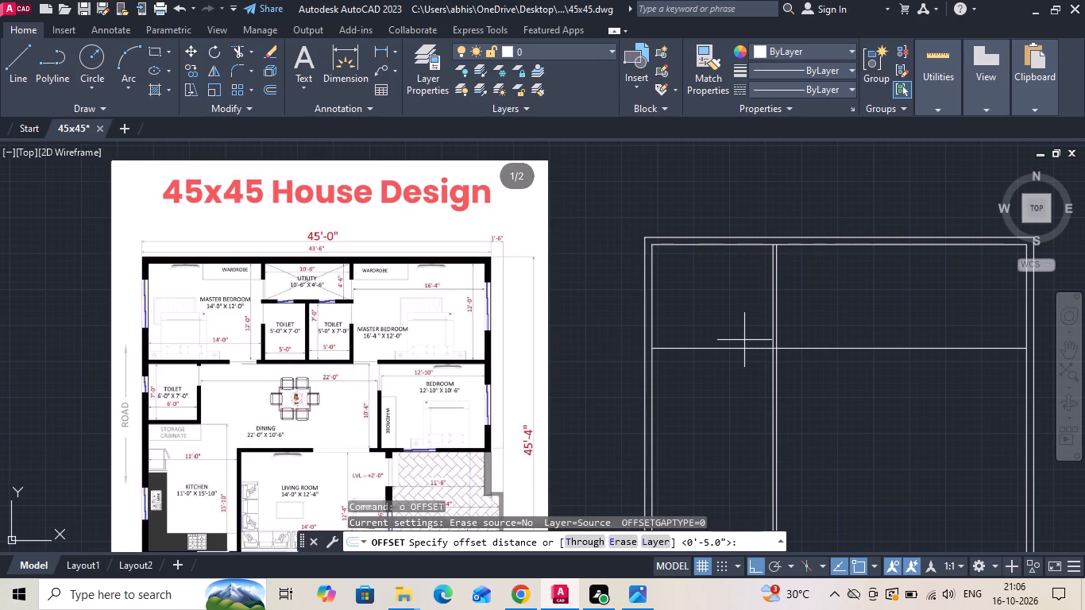
pyautogui.press('6')
pyautogui.press('space')
pyautogui.scroll(1, 749, 346)
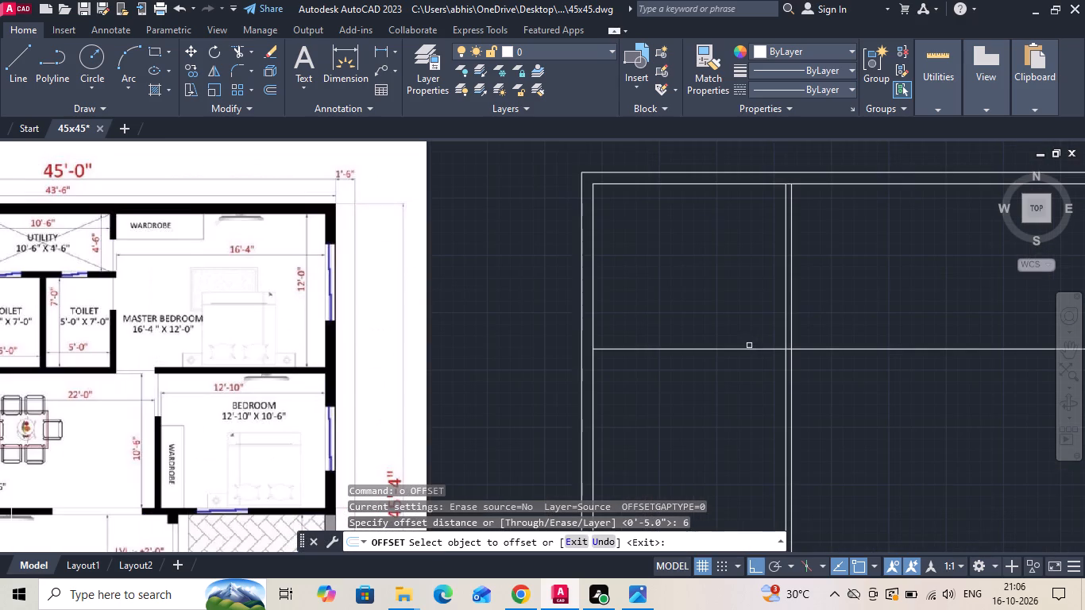
pyautogui.moveTo(736, 350); pyautogui.dragTo(732, 358)
pyautogui.click(728, 384)
pyautogui.scroll(1, 815, 334)
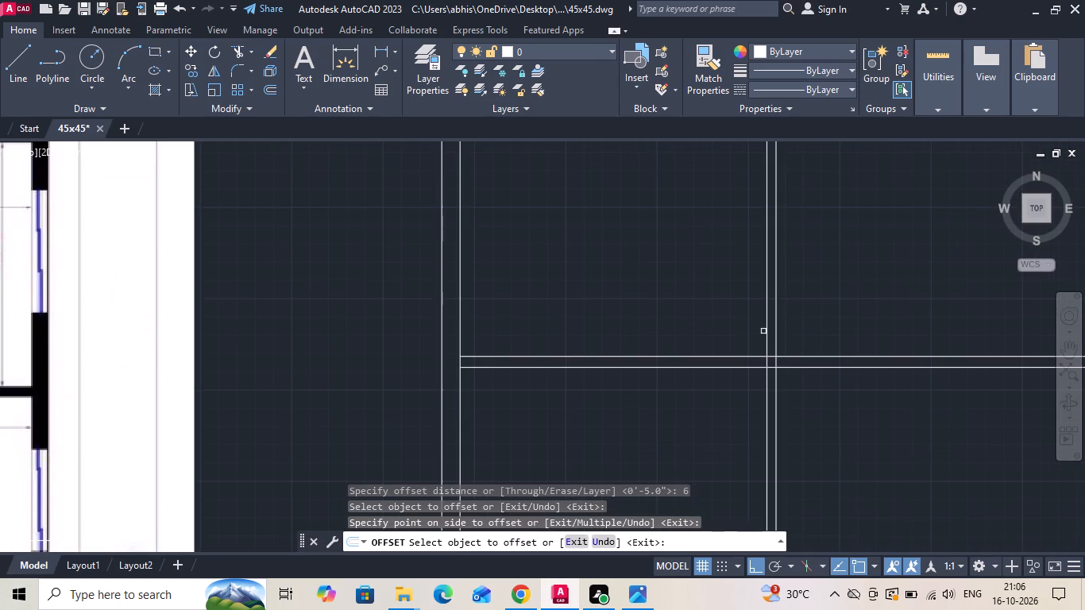
pyautogui.click(767, 322)
pyautogui.click(824, 306)
pyautogui.press('Escape')
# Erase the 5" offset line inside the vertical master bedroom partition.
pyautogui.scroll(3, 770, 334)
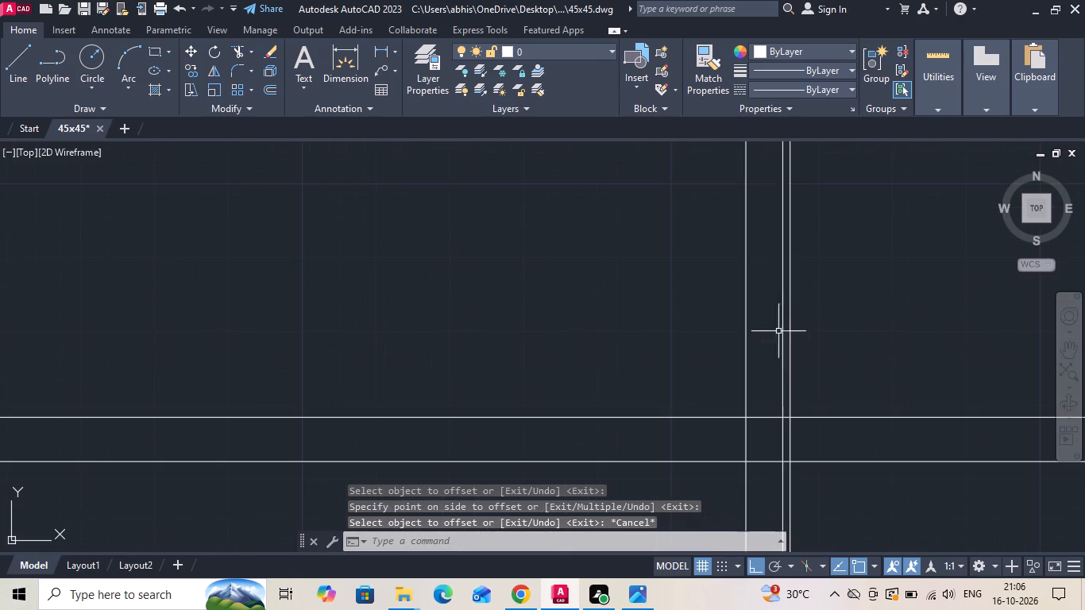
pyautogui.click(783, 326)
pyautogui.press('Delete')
# Trim the inner outer-wall lines where the horizontal bedroom wall and the vertical partition meet them.
pyautogui.scroll(-4, 571, 392)
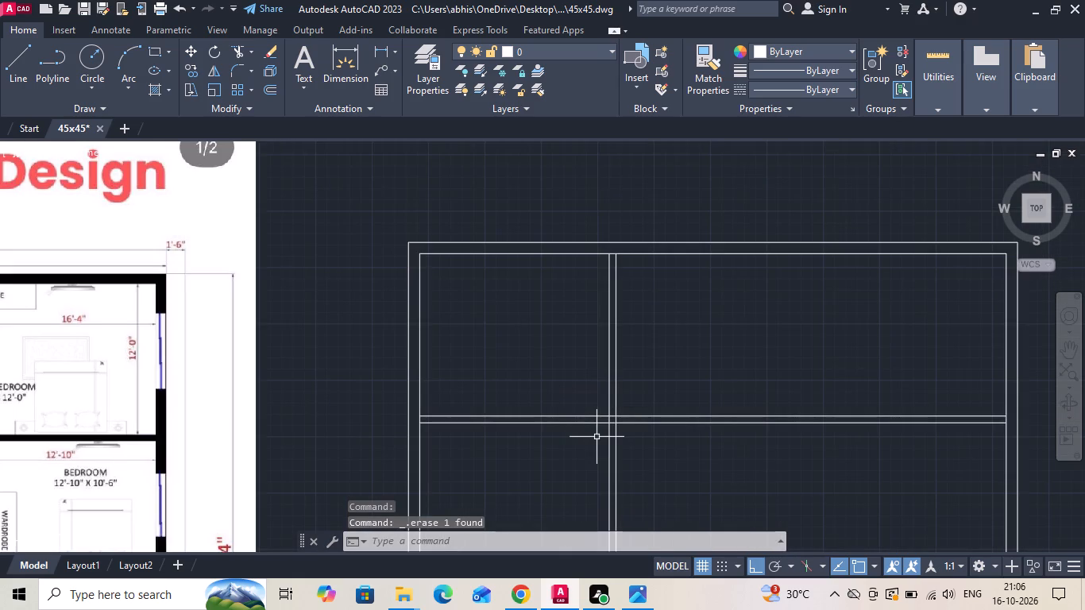
pyautogui.write('tr')
pyautogui.press('space')
pyautogui.scroll(1, 443, 440)
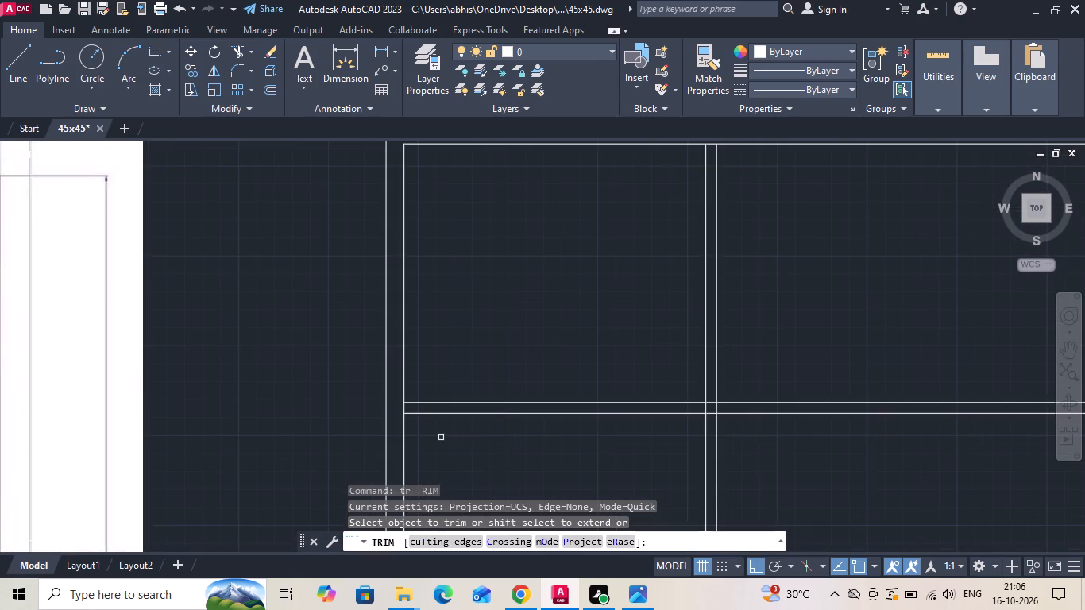
pyautogui.click(404, 409)
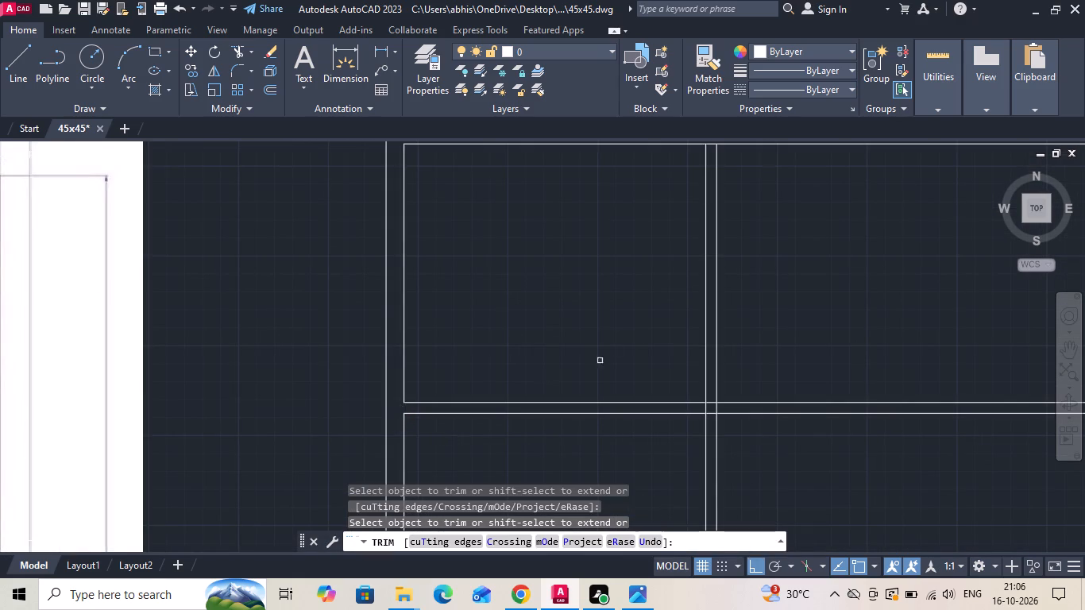
pyautogui.moveTo(621, 344); pyautogui.dragTo(608, 435, button='middle')
pyautogui.scroll(1, 691, 245)
pyautogui.click(699, 226)
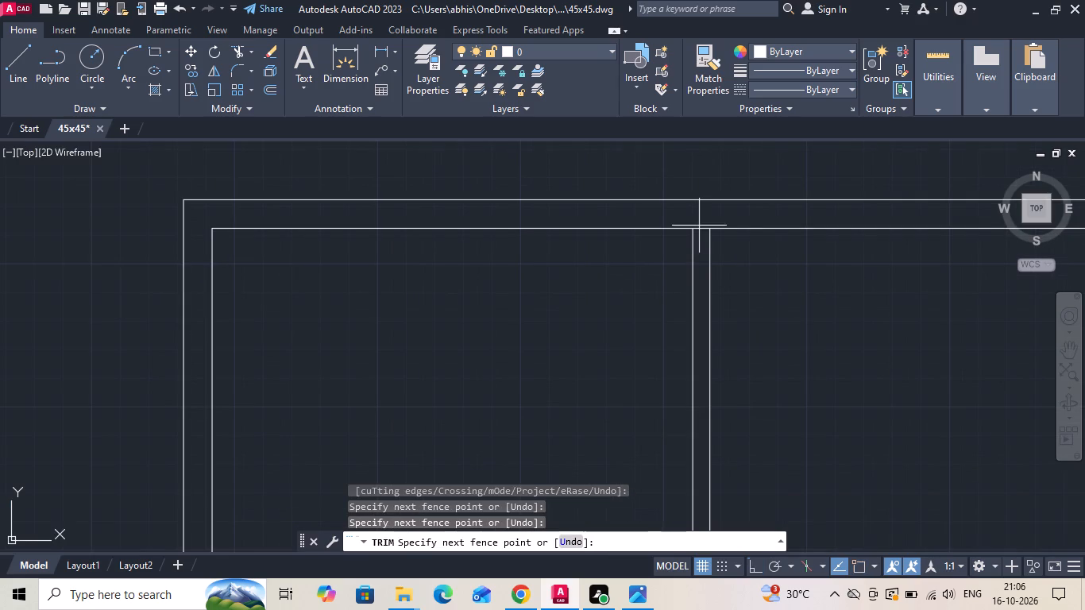
pyautogui.click(701, 239)
pyautogui.scroll(-3, 624, 281)
pyautogui.press('Escape')
# Copy the top inner wall line right of the partition downward at 4'6" and 5' for the utility wall.
pyautogui.click(698, 274)
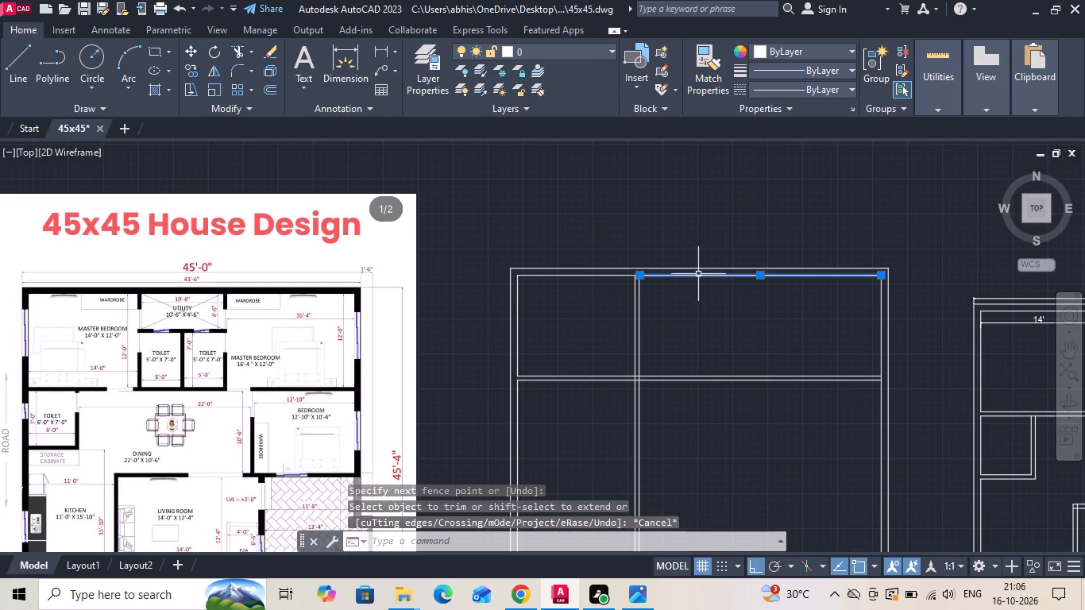
pyautogui.rightClick(698, 274)
pyautogui.click(726, 304)
pyautogui.scroll(1, 659, 316)
pyautogui.moveTo(674, 317); pyautogui.dragTo(678, 338)
pyautogui.write("4'6")
pyautogui.press('Return')
pyautogui.write("5'")
pyautogui.press('Return')
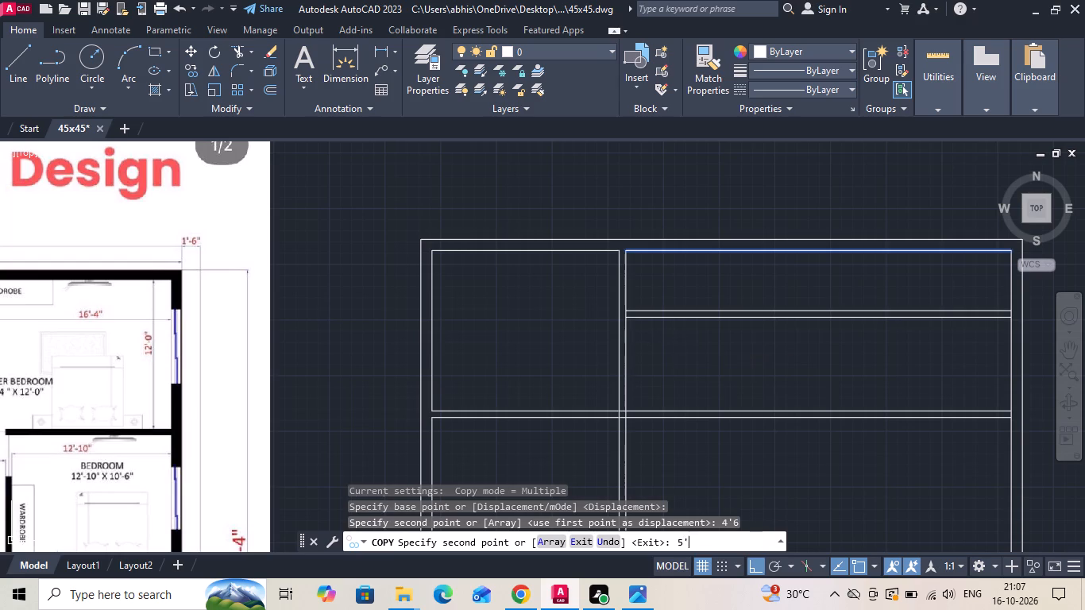
pyautogui.press('Escape')
# Offset the right-hand line of the master bedroom partition 10'6" to the right for the utility's far wall.
pyautogui.write("o 10'6")
pyautogui.press('Return')
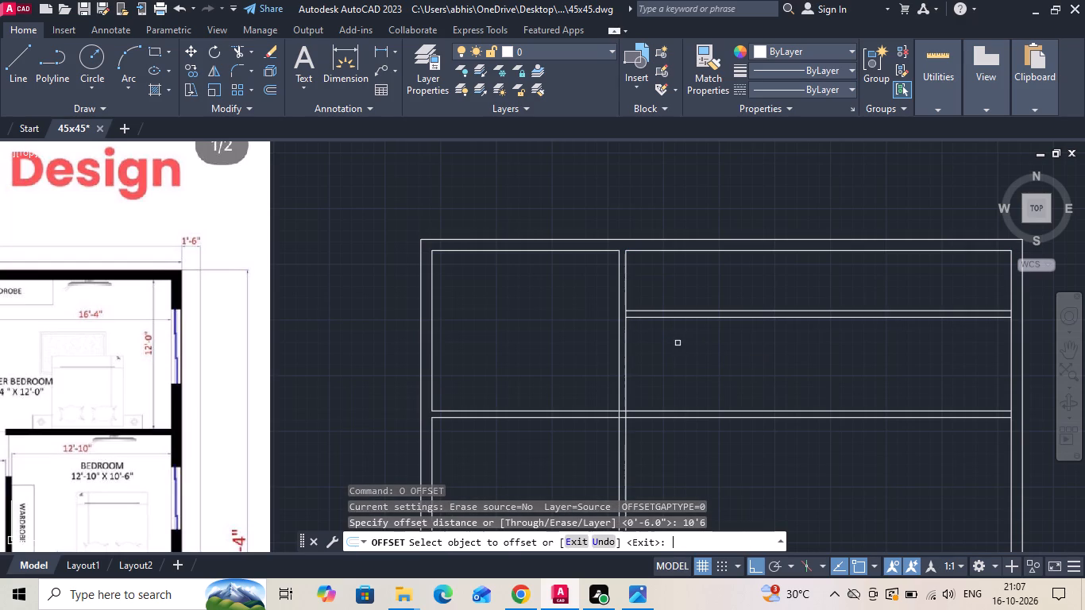
pyautogui.moveTo(630, 357); pyautogui.dragTo(667, 357)
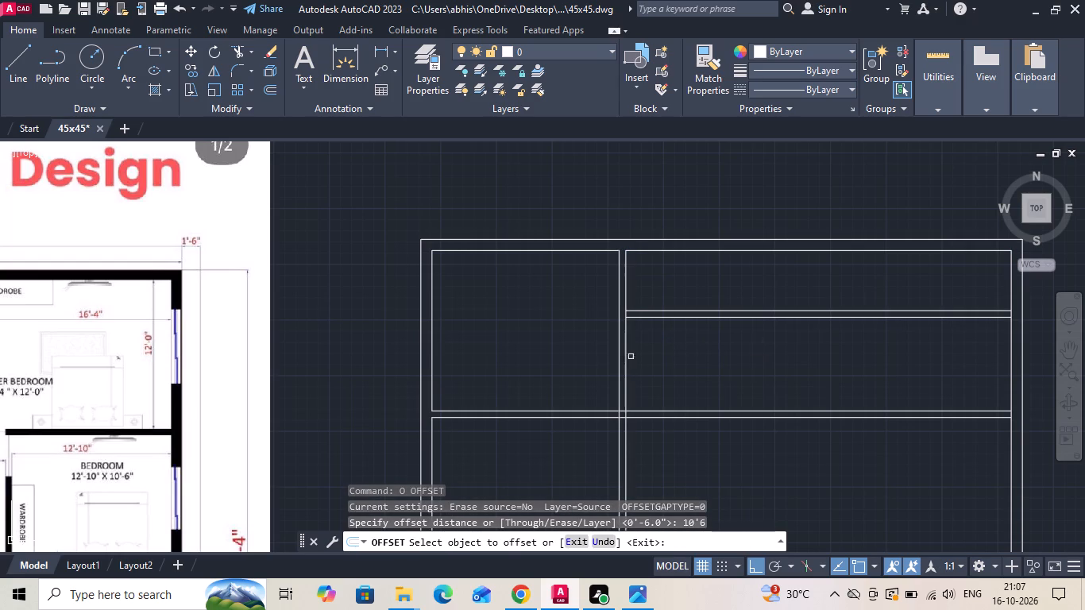
pyautogui.click(760, 341)
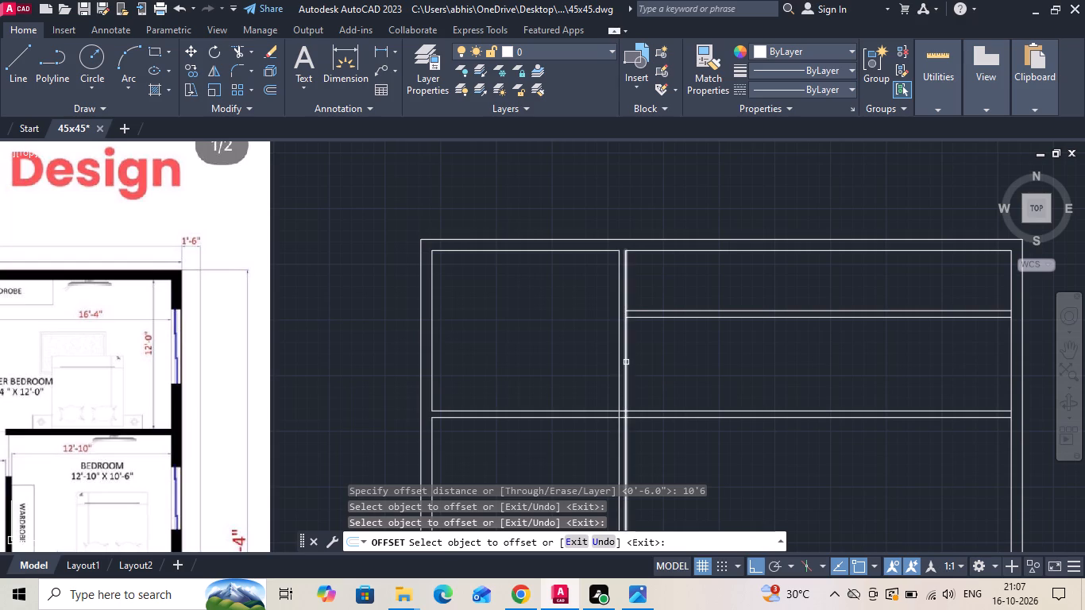
pyautogui.click(626, 362)
pyautogui.click(680, 350)
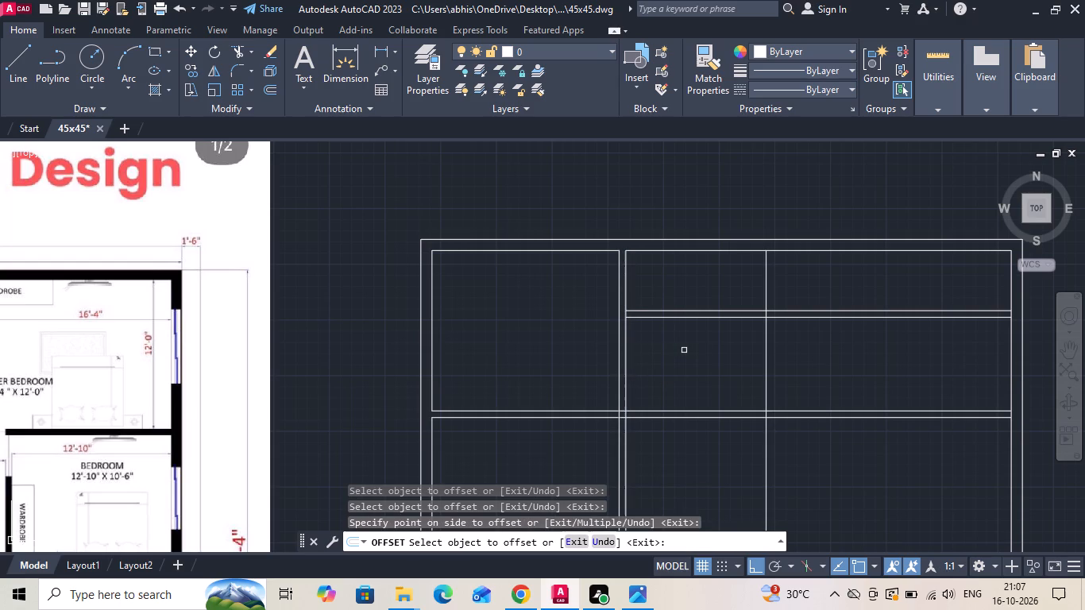
pyautogui.press('Escape')
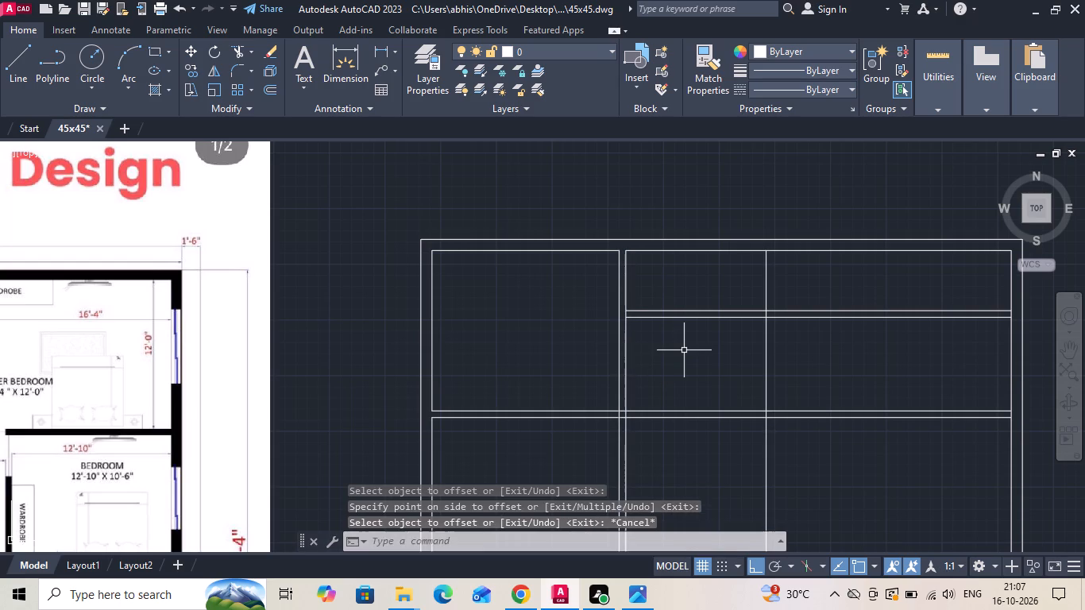
# Offset the utility's far wall line 6" to the right to form the second partition.
pyautogui.press('o')
pyautogui.press('Return')
pyautogui.press('6')
pyautogui.press('Return')
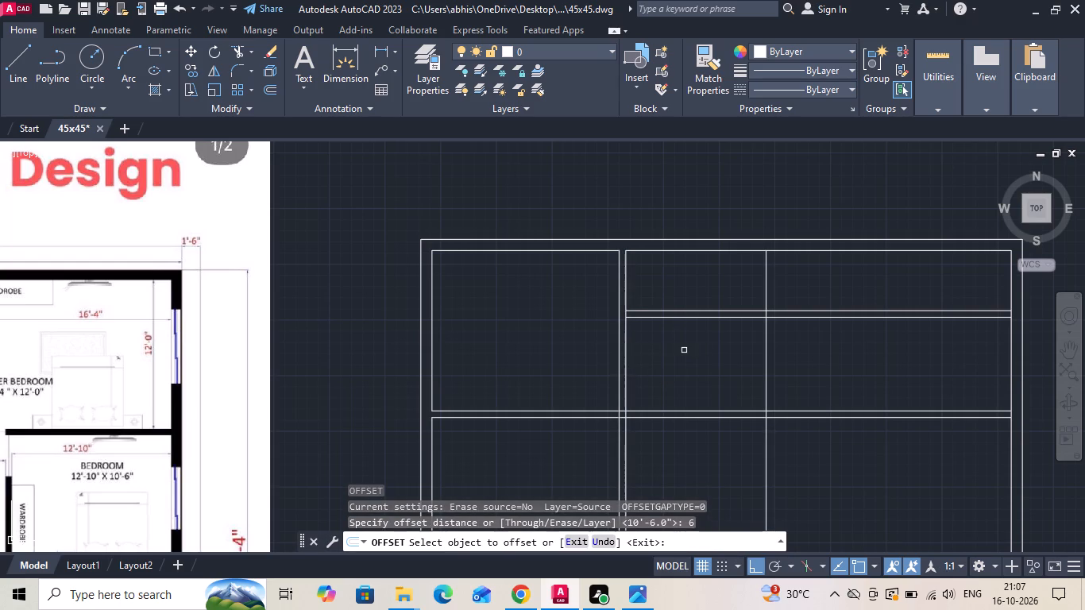
pyautogui.click(768, 345)
pyautogui.moveTo(770, 346); pyautogui.dragTo(778, 345)
pyautogui.press('Escape')
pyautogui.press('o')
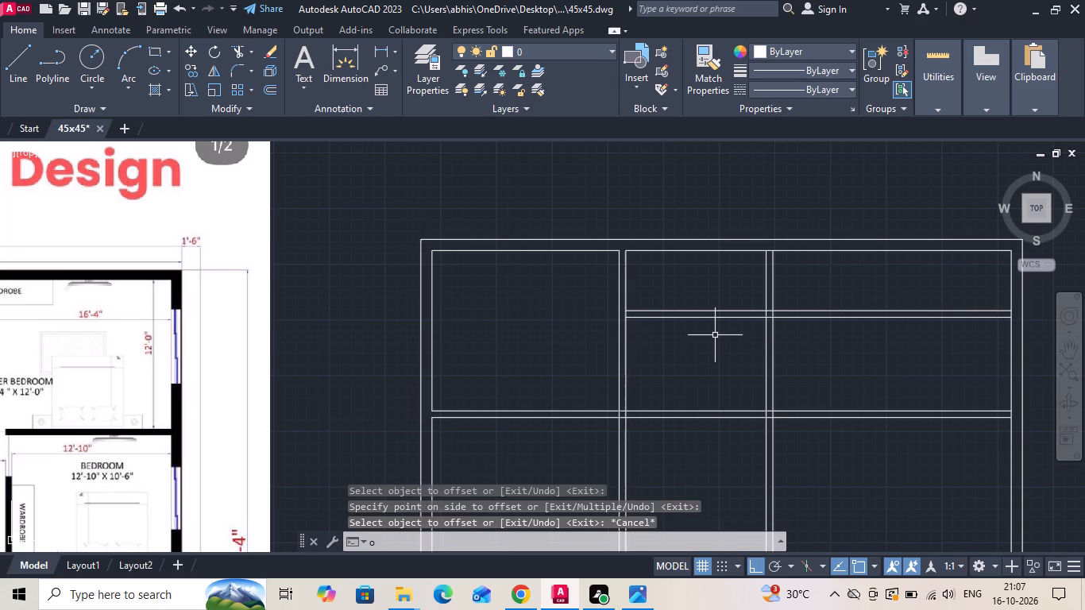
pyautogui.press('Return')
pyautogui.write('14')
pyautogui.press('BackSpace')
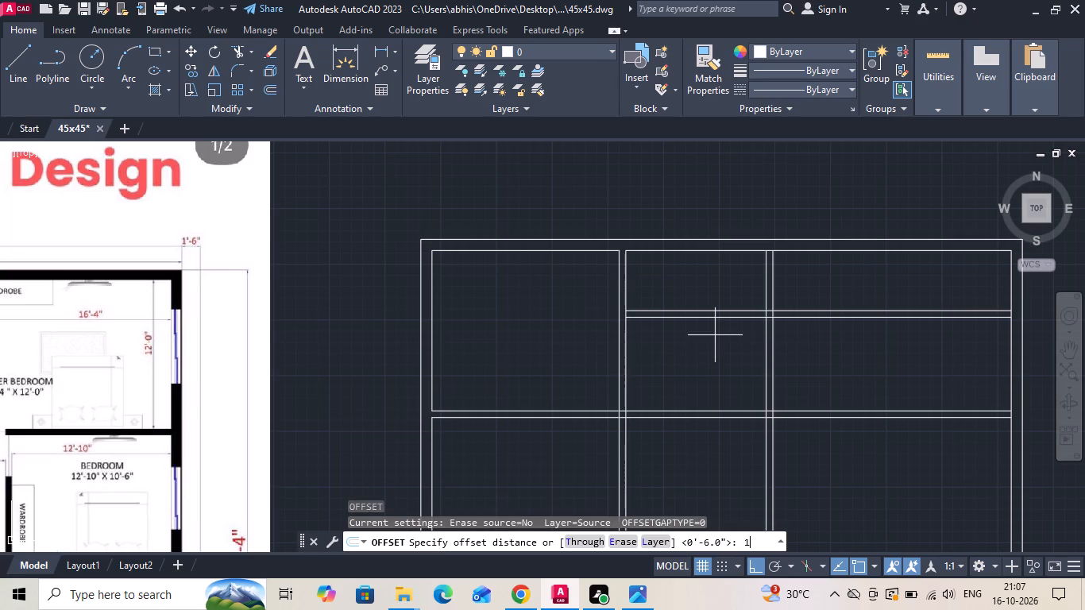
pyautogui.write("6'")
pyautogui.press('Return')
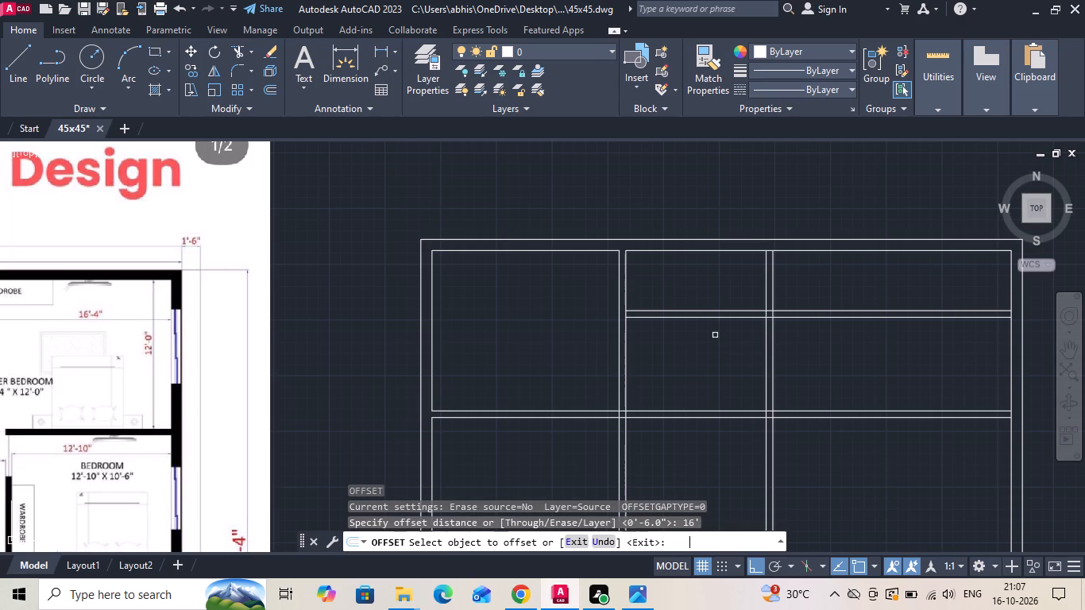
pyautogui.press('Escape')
# Offset the second partition's right-hand line 16'4" to the right for the second master bedroom's inner wall face.
pyautogui.press('o')
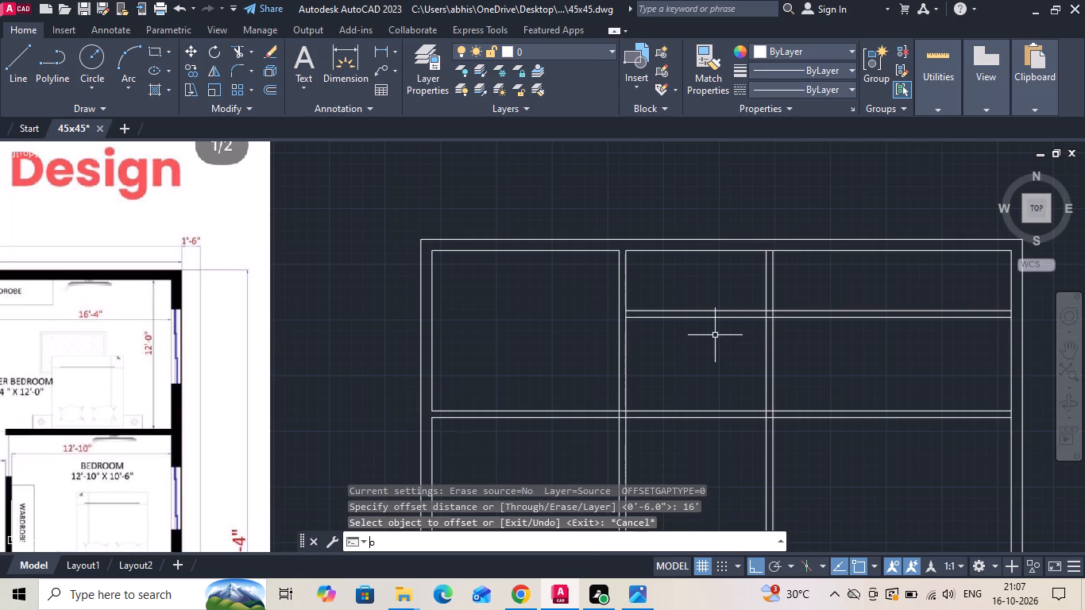
pyautogui.press('Return')
pyautogui.write("16'4")
pyautogui.press('Return')
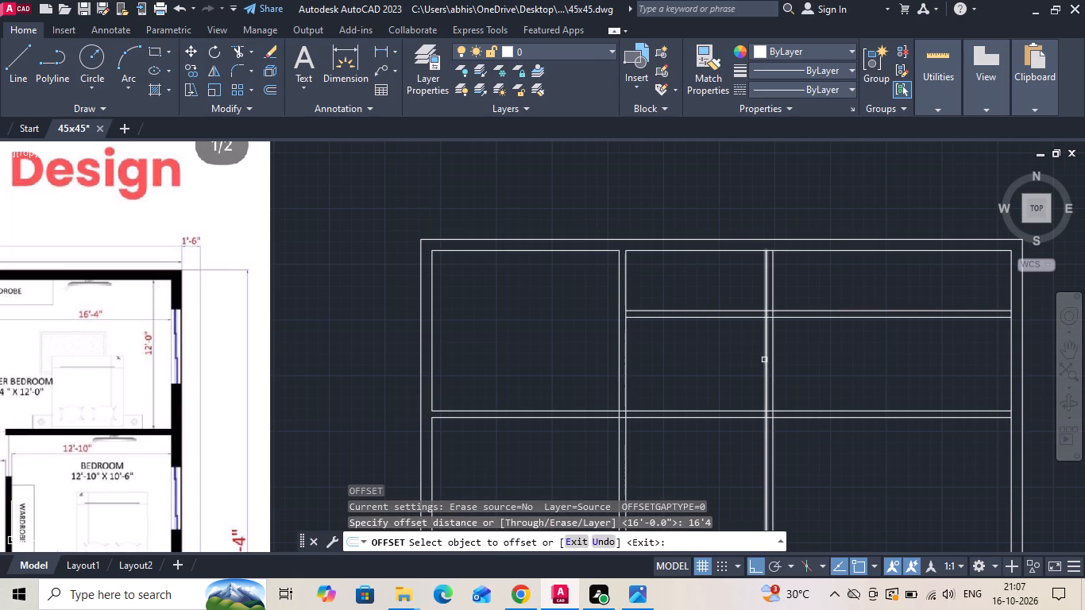
pyautogui.moveTo(773, 357); pyautogui.dragTo(788, 362)
pyautogui.click(843, 357)
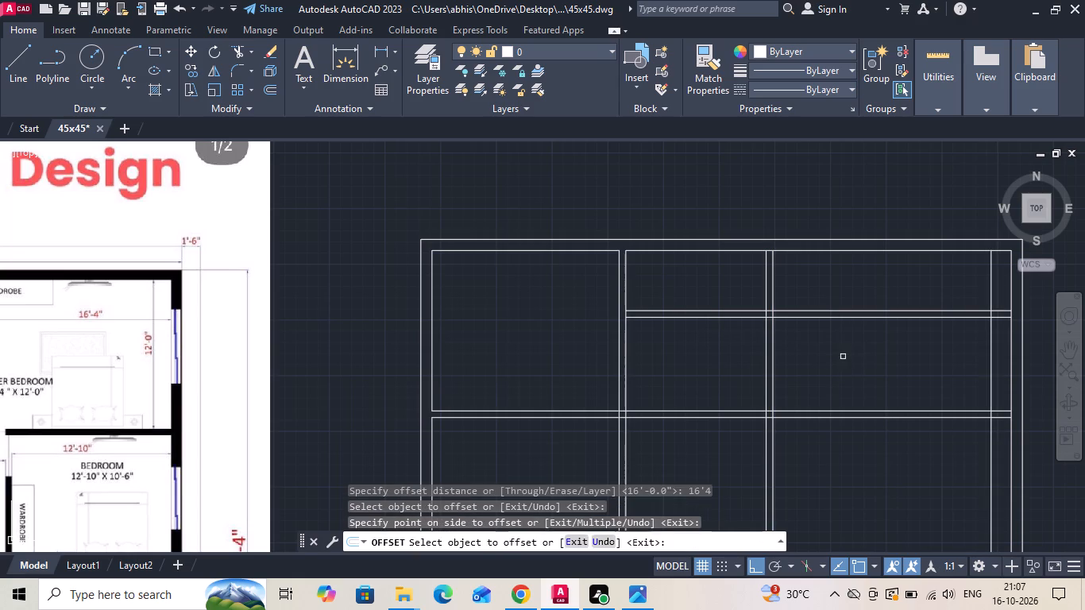
pyautogui.press('Escape')
# Offset the second master bedroom's new inner wall line 10" to the right for the outer wall thickness.
pyautogui.moveTo(905, 353); pyautogui.dragTo(697, 353, button='middle')
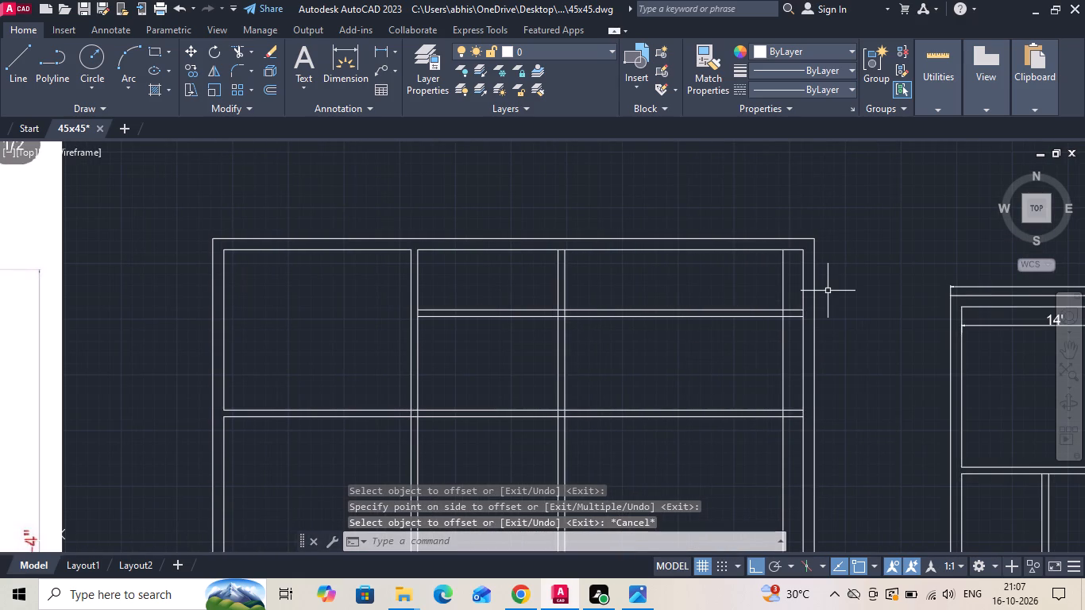
pyautogui.press('o')
pyautogui.press('Return')
pyautogui.write('10')
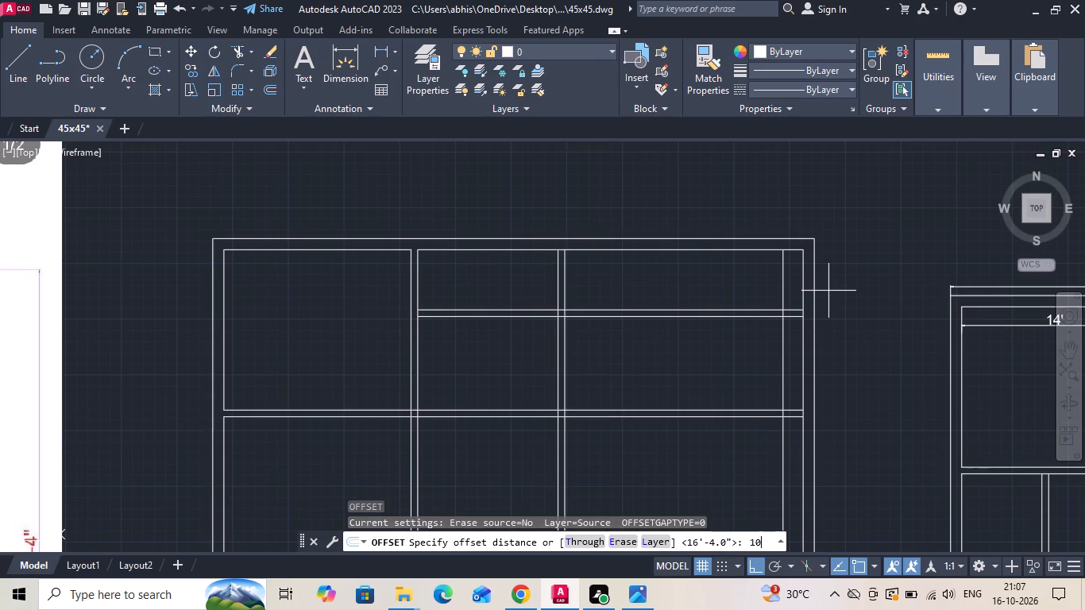
pyautogui.press('Return')
pyautogui.scroll(2, 819, 284)
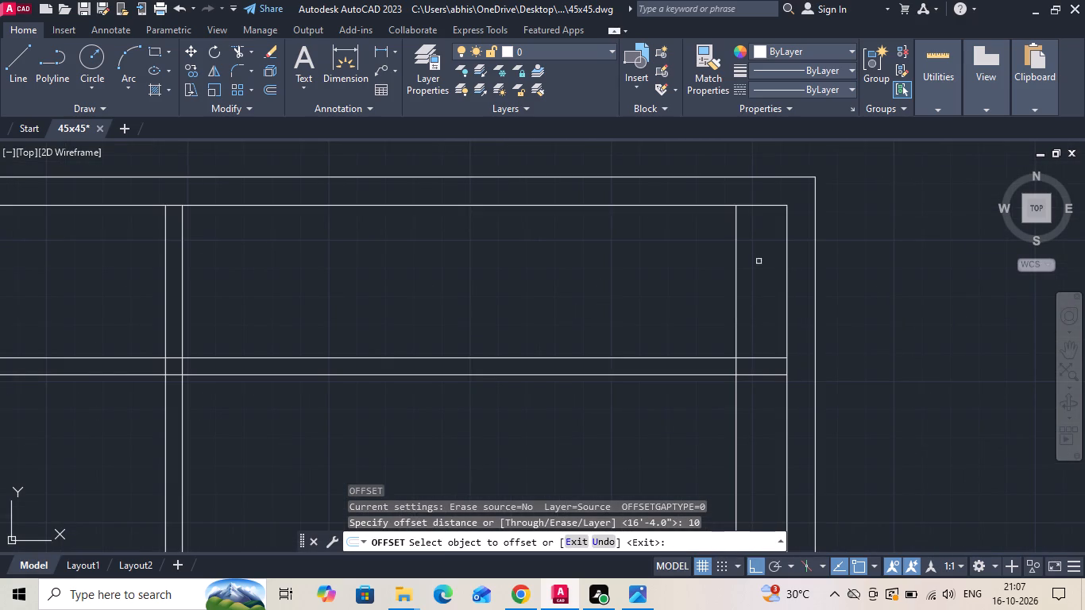
pyautogui.click(737, 268)
pyautogui.click(759, 259)
pyautogui.press('Escape')
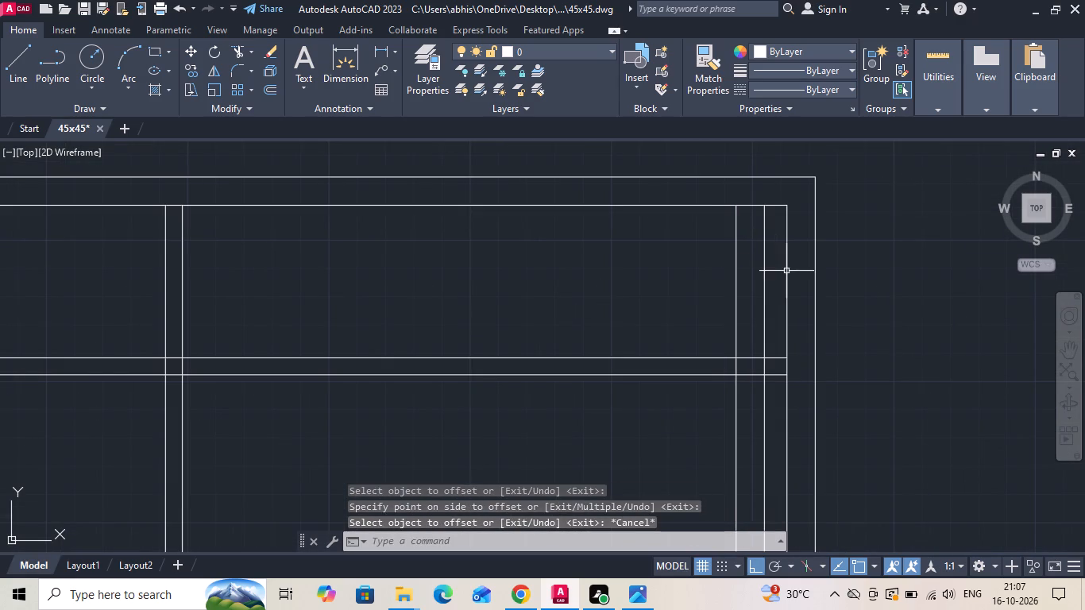
# Erase the original inner line of the right outer wall.
pyautogui.click(787, 272)
pyautogui.press('Delete')
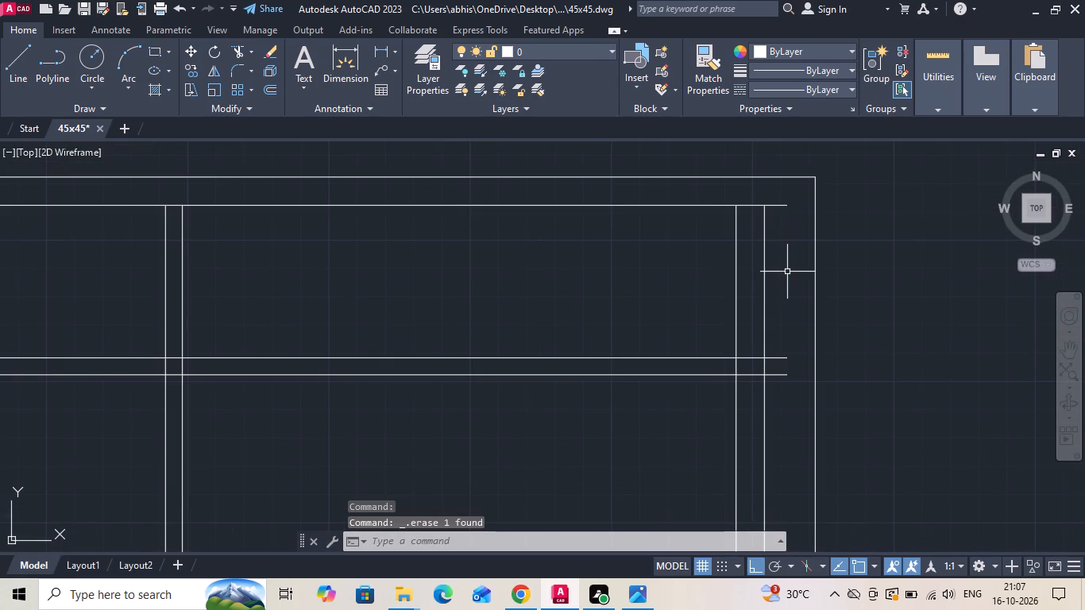
# Extend the new outer face of the second master bedroom's right wall up to the plan's top outer line.
pyautogui.write('ex')
pyautogui.press('space')
pyautogui.click(778, 265)
pyautogui.click(757, 220)
pyautogui.press('Escape')
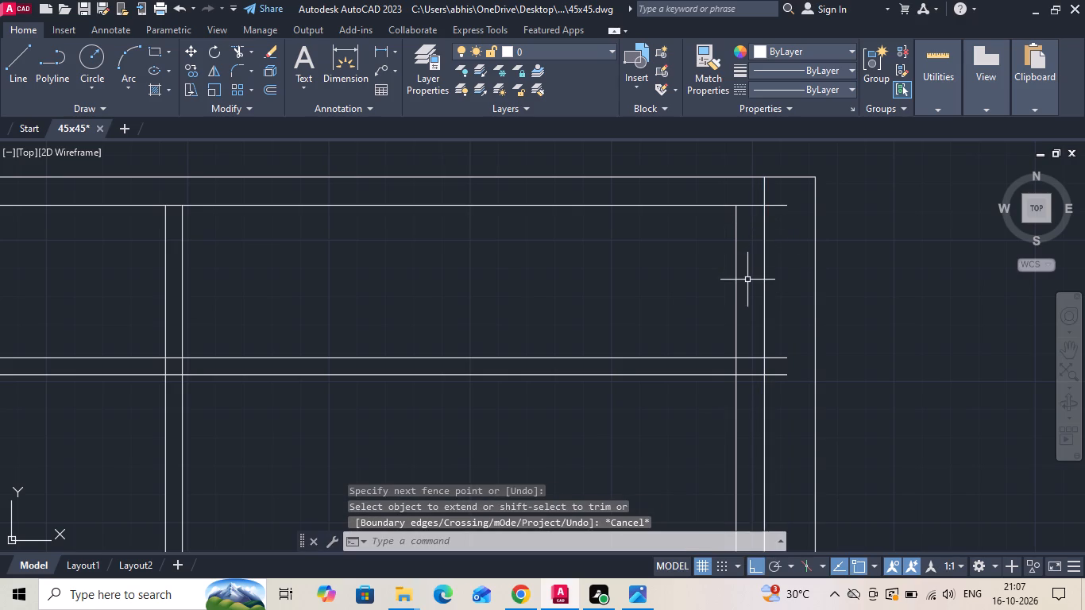
# Fillet the top inner wall line and the second master bedroom's right inner wall line into a sharp corner.
pyautogui.press('f')
pyautogui.press('space')
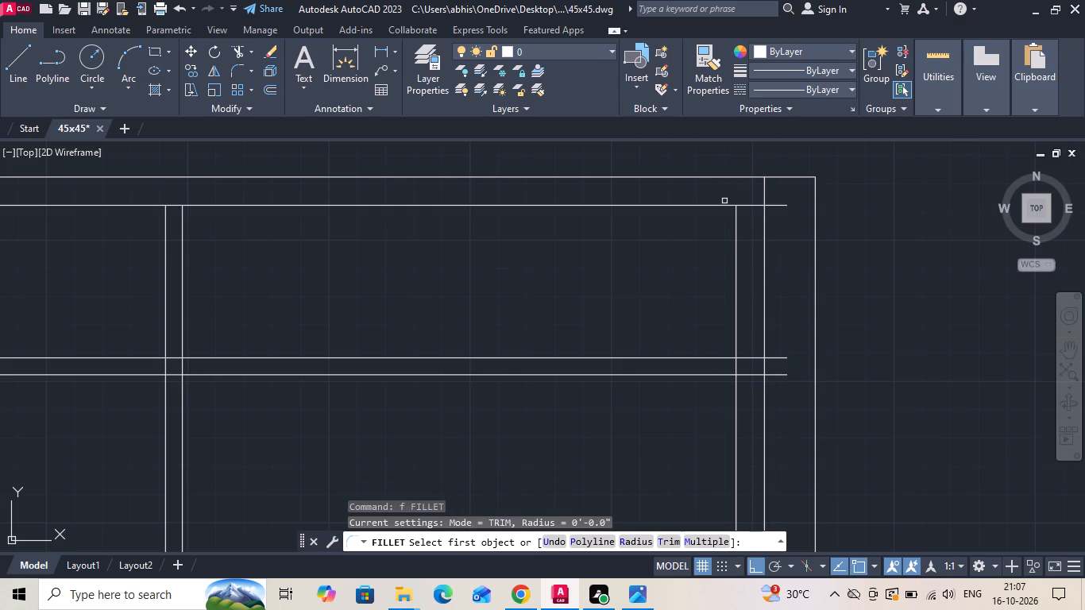
pyautogui.moveTo(718, 205); pyautogui.dragTo(725, 216)
pyautogui.click(739, 240)
pyautogui.click(735, 249)
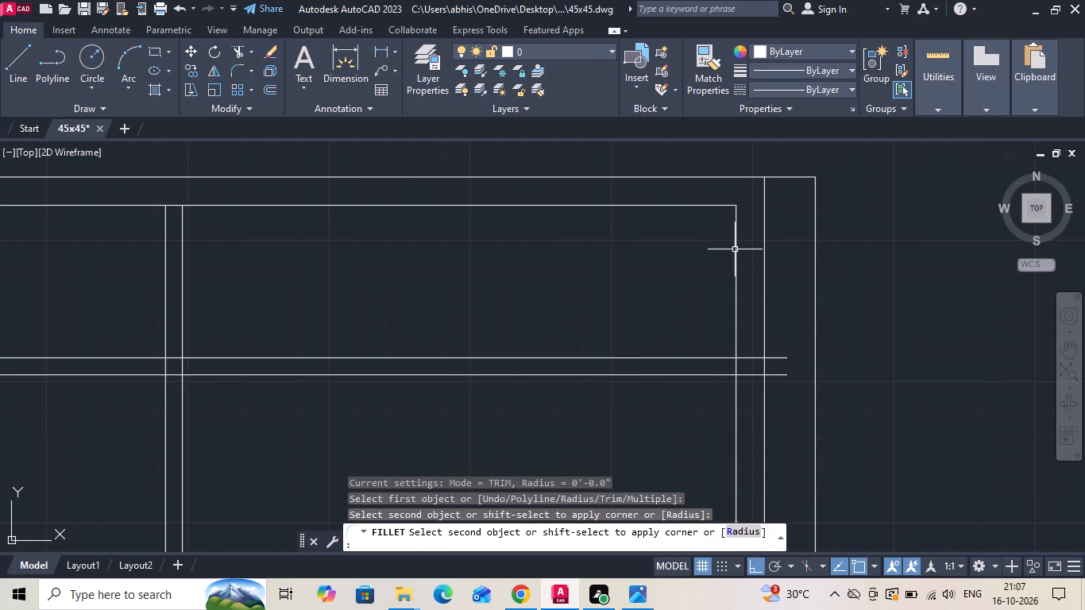
pyautogui.press('Escape')
# Trim the utility wall lines across the second master bedroom and erase their leftover stubs at the right outer wall.
pyautogui.press('t')
pyautogui.press('r')
pyautogui.press('space')
pyautogui.moveTo(639, 269); pyautogui.dragTo(600, 396)
pyautogui.press('Escape')
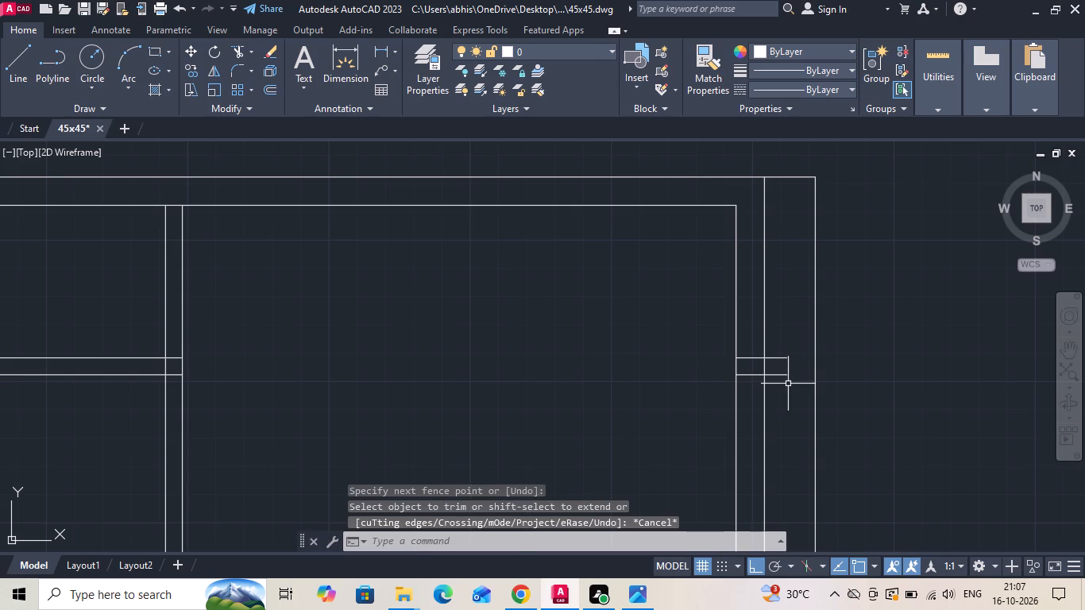
pyautogui.click(788, 384)
pyautogui.click(779, 336)
pyautogui.press('Delete')
# Measure the clear distance between the utility wall and the horizontal bedroom wall in the toilet area.
pyautogui.scroll(-2, 775, 330)
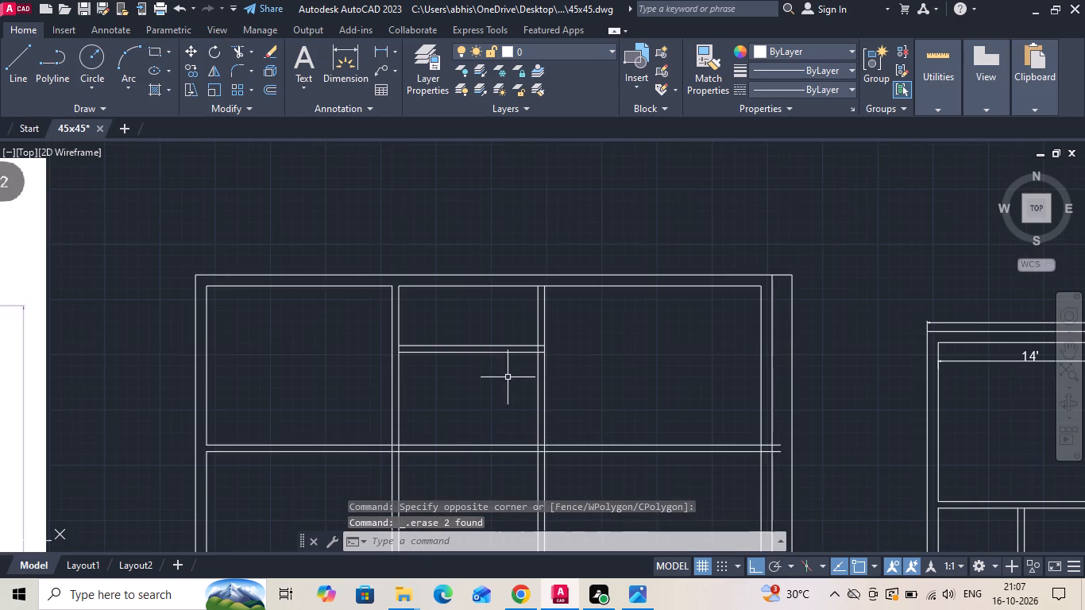
pyautogui.moveTo(541, 317); pyautogui.dragTo(640, 277, button='middle')
pyautogui.write('o')
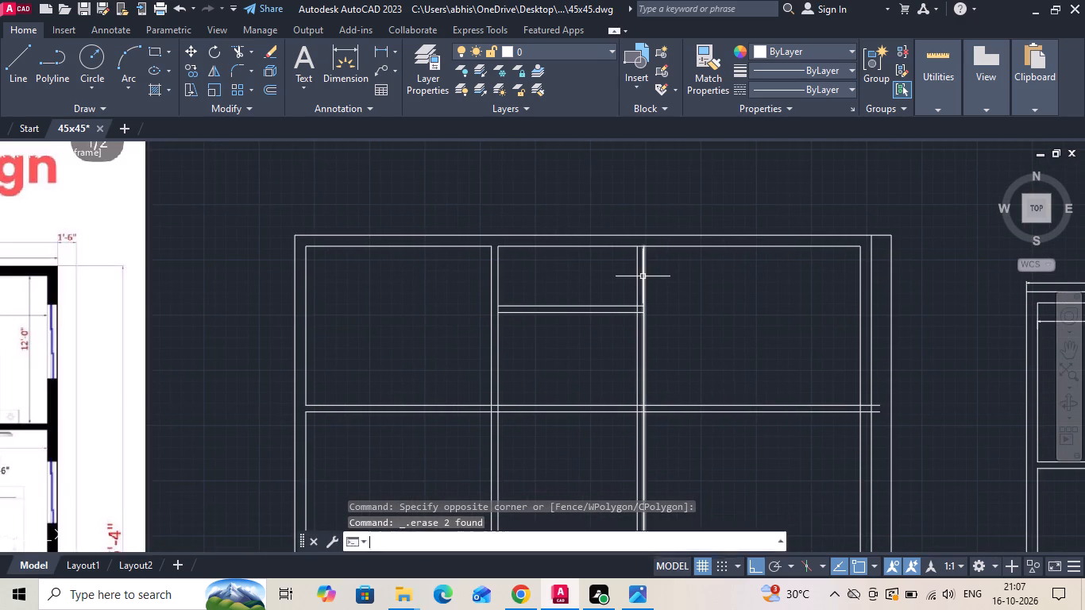
pyautogui.press('space')
pyautogui.scroll(-1, 653, 303)
pyautogui.scroll(1, 598, 390)
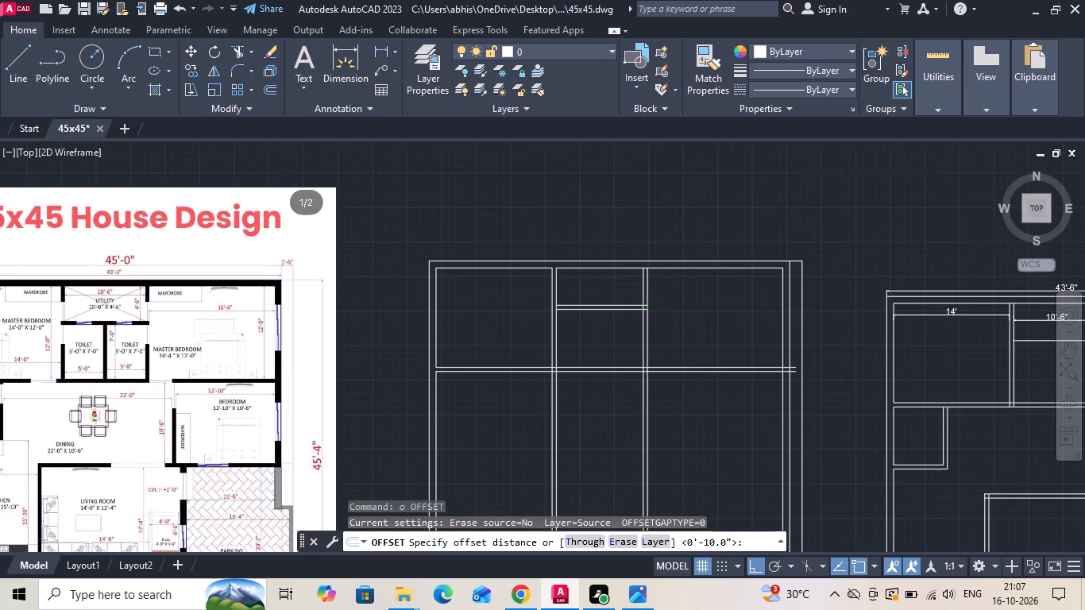
pyautogui.scroll(1, 599, 389)
pyautogui.click(539, 207)
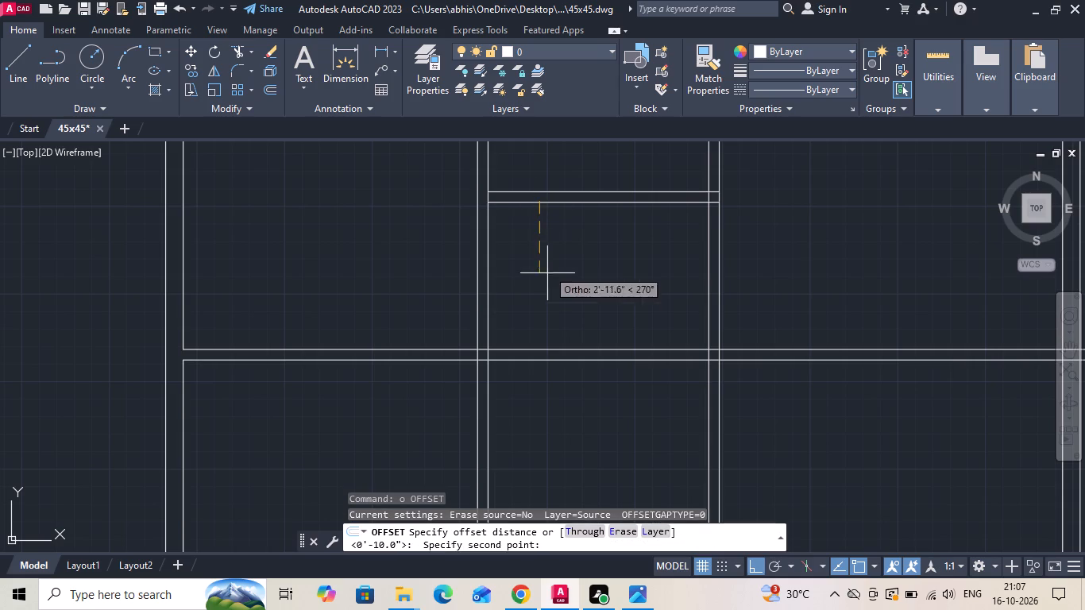
pyautogui.click(538, 349)
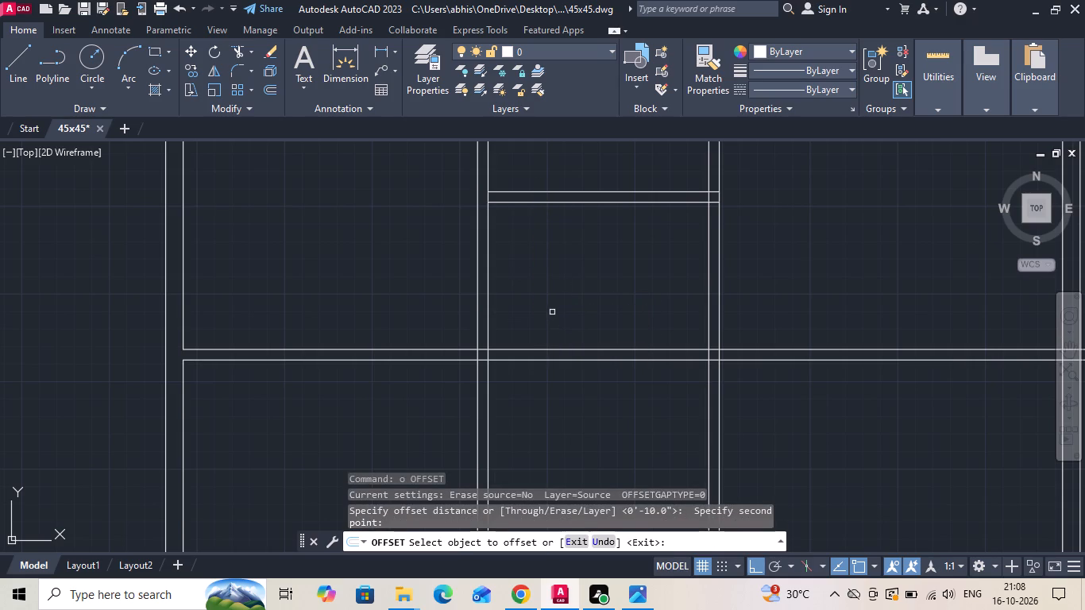
pyautogui.press('Escape')
pyautogui.click(380, 52)
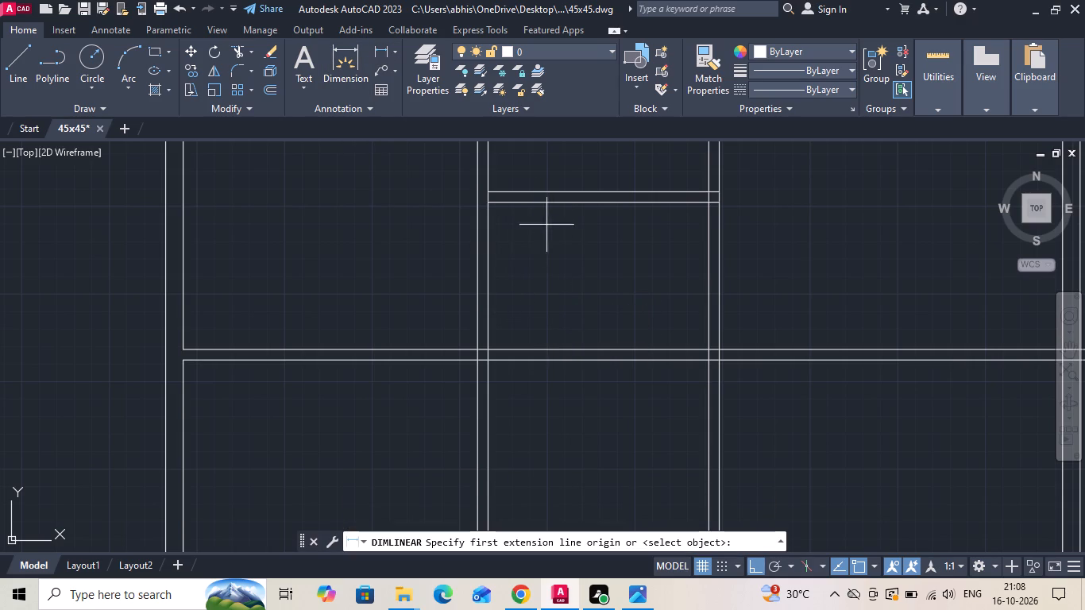
pyautogui.click(537, 201)
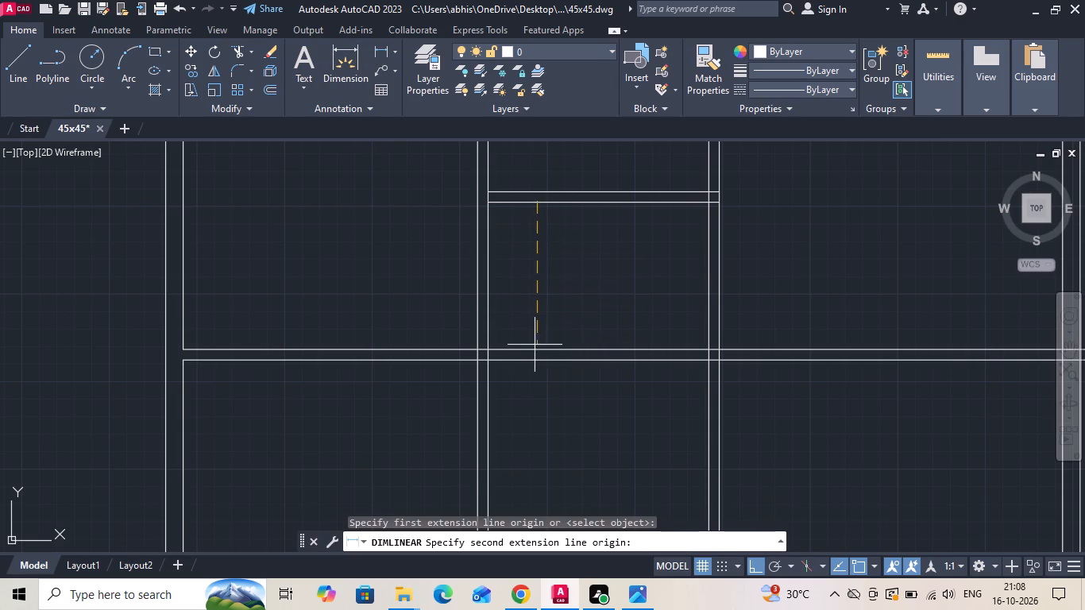
pyautogui.click(539, 348)
pyautogui.press('Escape')
# Offset the first partition's right-hand line 5' to the right for the wall between the two toilets.
pyautogui.scroll(-2, 605, 347)
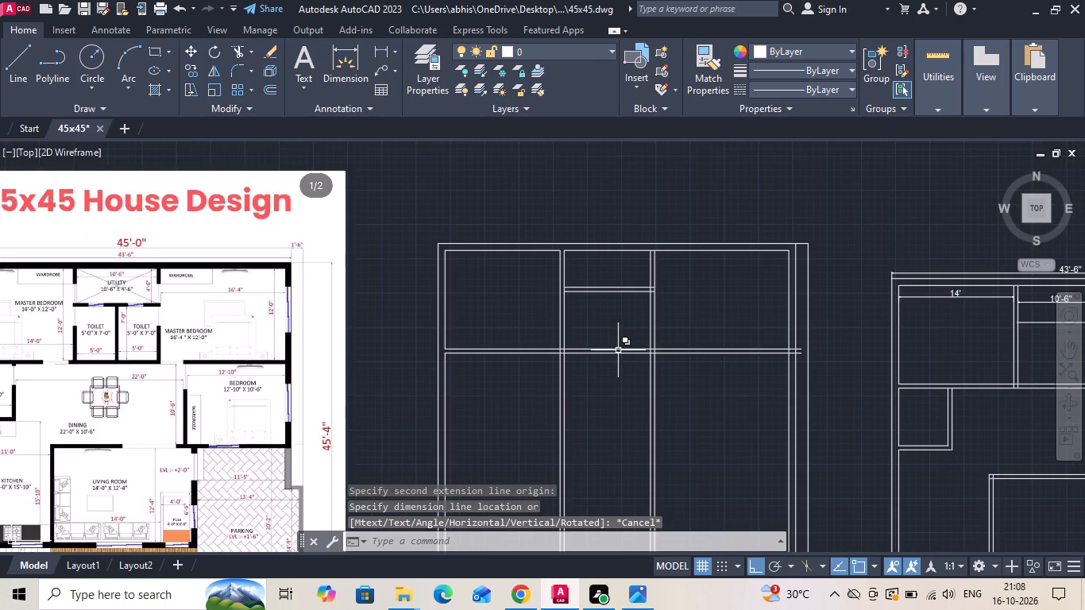
pyautogui.press('o')
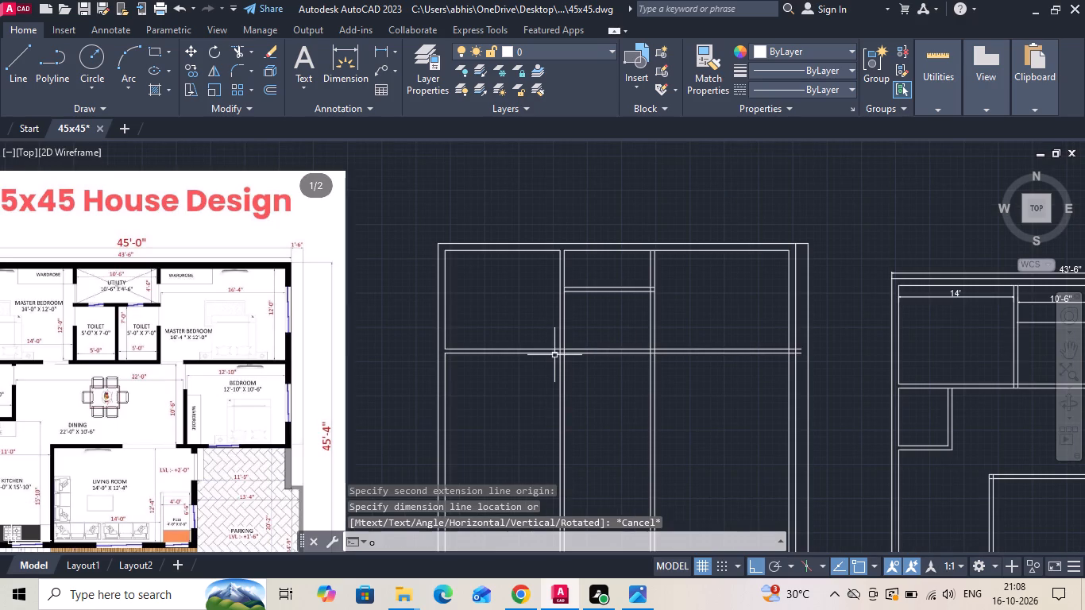
pyautogui.press('space')
pyautogui.write('5')
pyautogui.press("'")
pyautogui.press('Return')
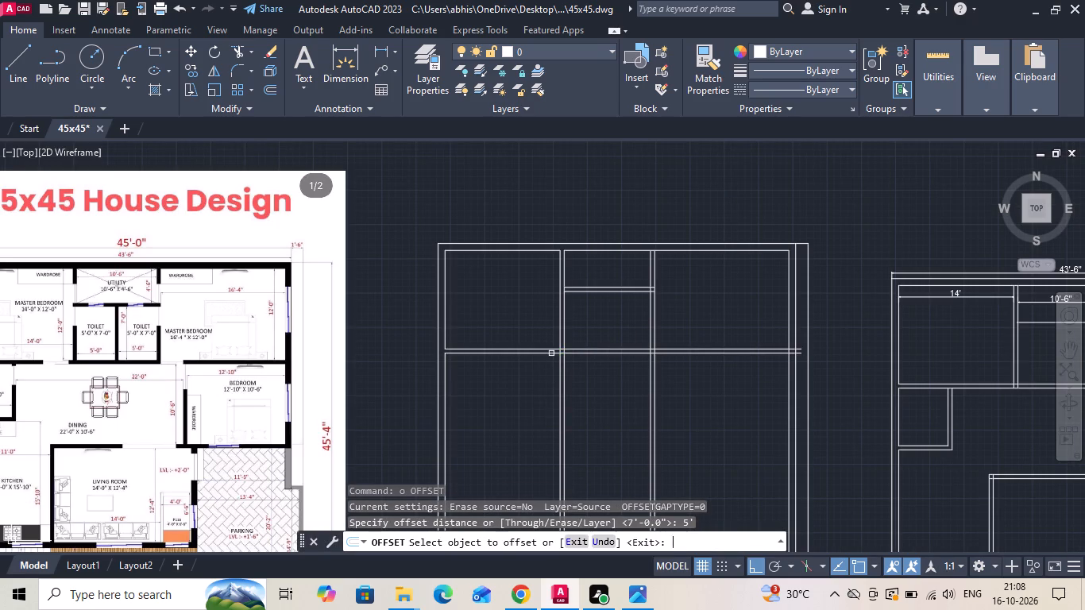
pyautogui.scroll(1, 575, 325)
pyautogui.click(557, 334)
pyautogui.click(614, 319)
pyautogui.press('`')
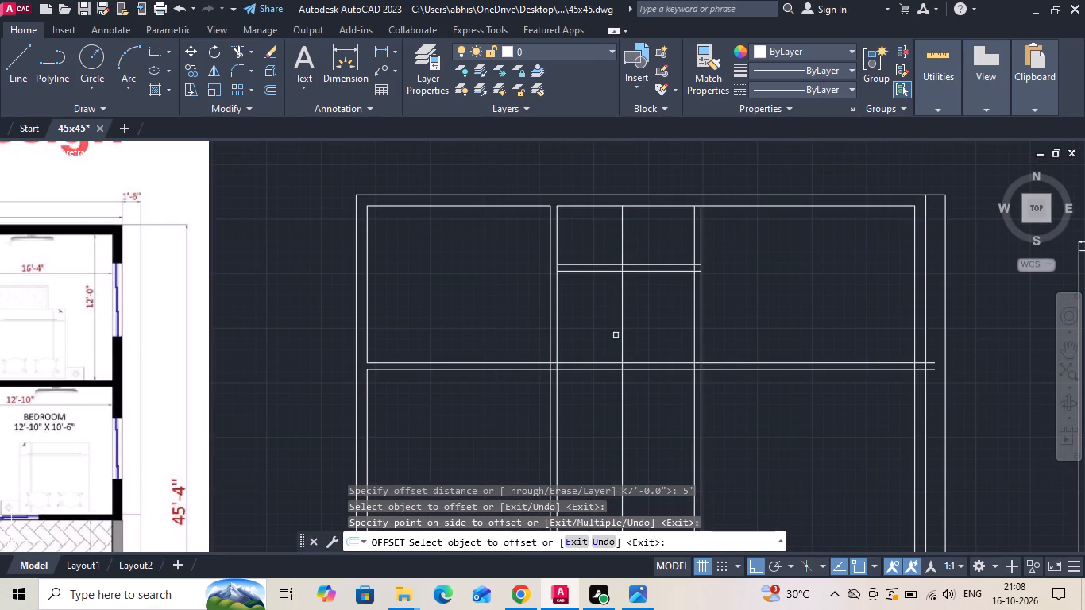
pyautogui.press('Escape')
# Offset the toilet dividing line 6" to the right to give the wall its thickness.
pyautogui.write('o 6')
pyautogui.press('space')
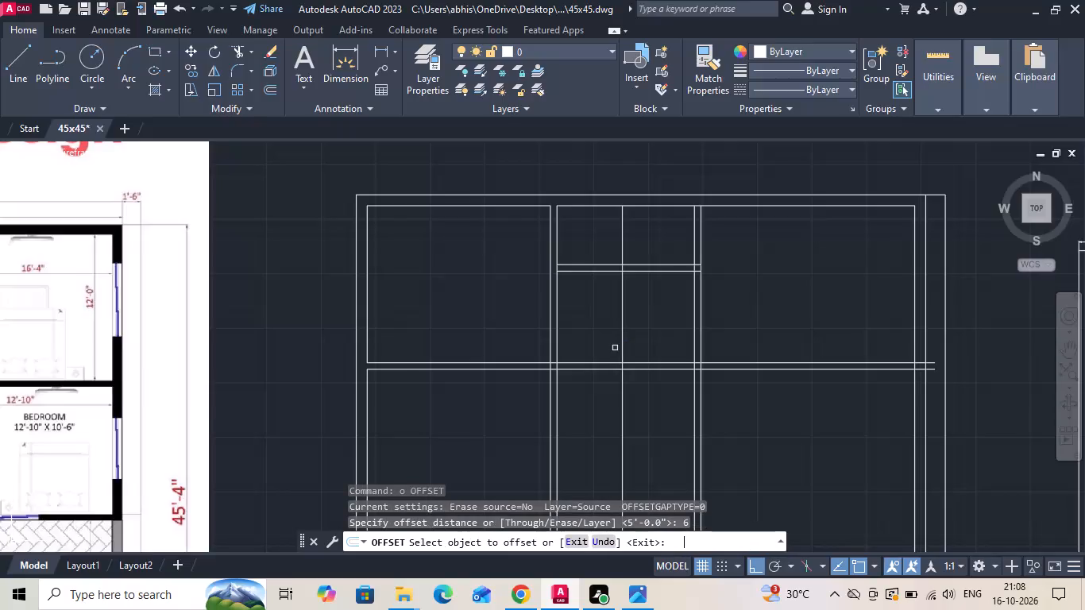
pyautogui.scroll(1, 615, 345)
pyautogui.moveTo(624, 311); pyautogui.dragTo(643, 303)
pyautogui.click(680, 288)
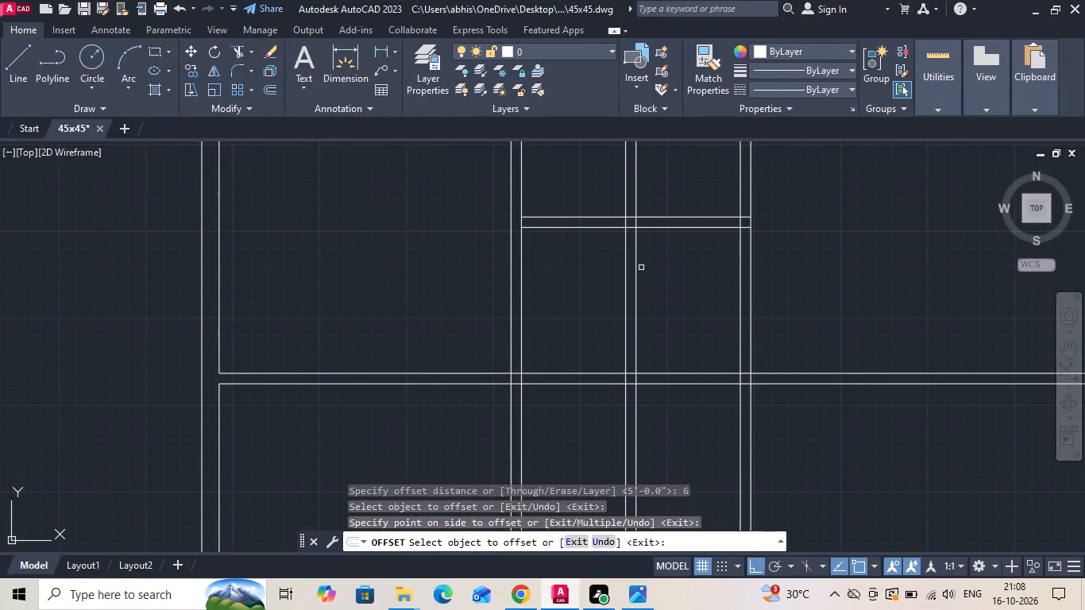
pyautogui.press('Escape')
# Measure the clear width of each of the two toilets.
pyautogui.click(384, 45)
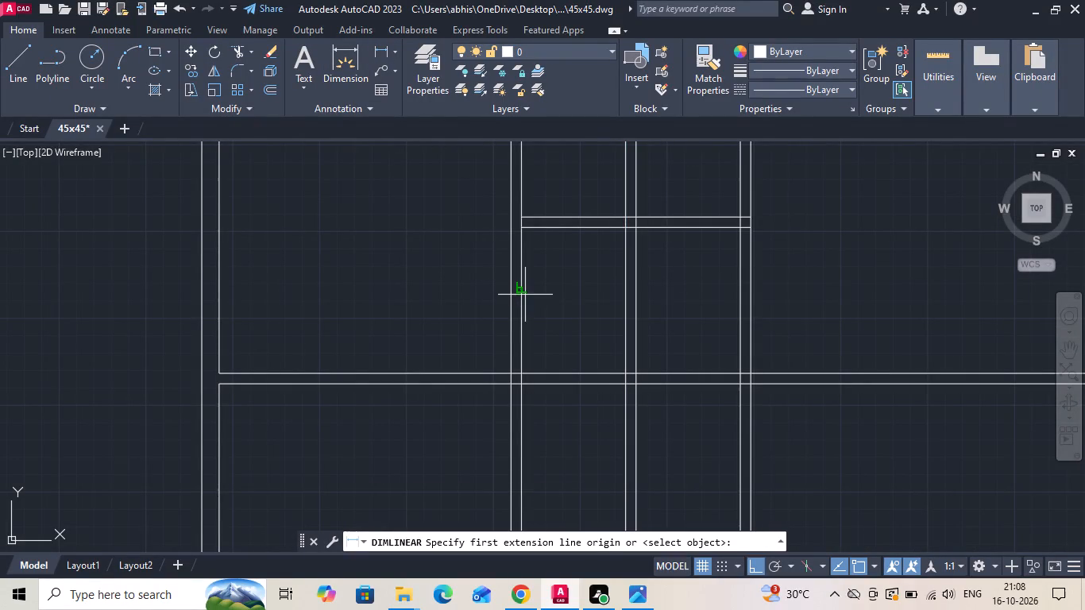
pyautogui.click(526, 296)
pyautogui.click(626, 296)
pyautogui.press('Escape')
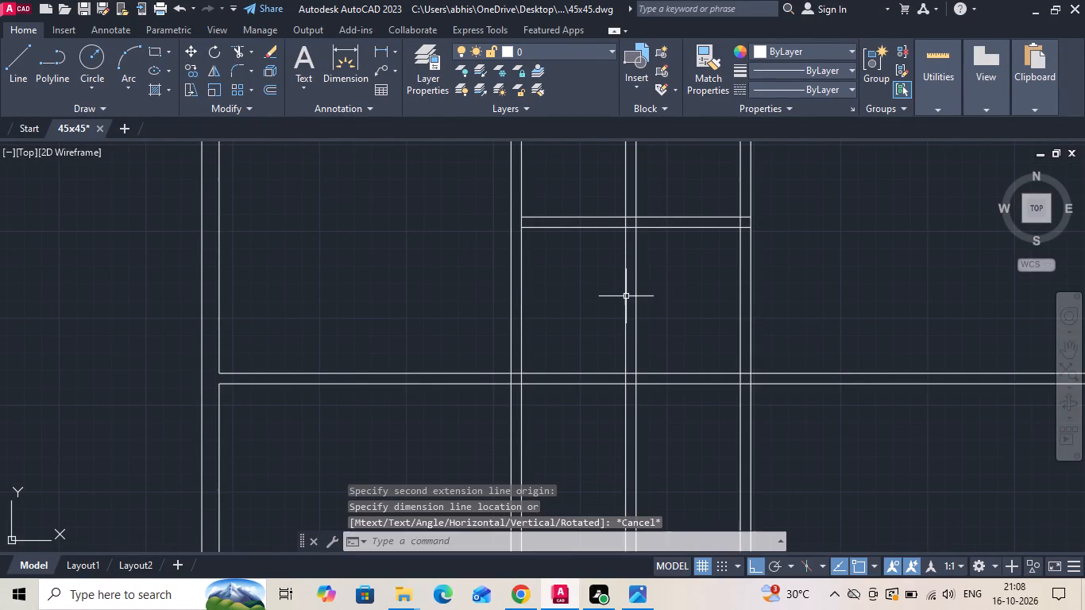
pyautogui.press('space')
pyautogui.click(639, 306)
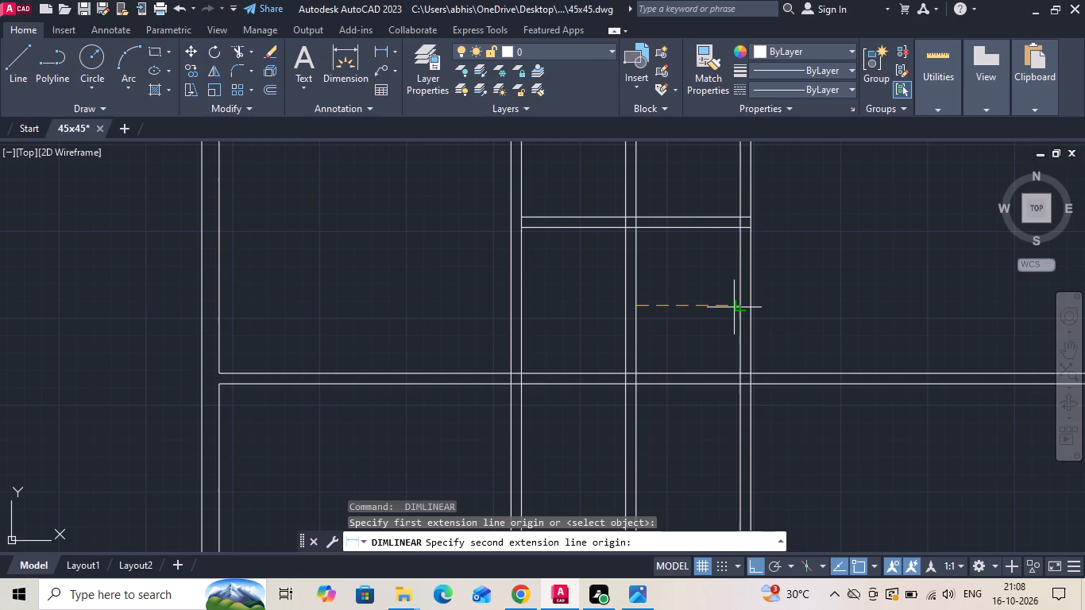
pyautogui.click(736, 307)
pyautogui.press('Escape')
# Trim the toilet dividing wall's lines above the utility wall and below the horizontal bedroom wall, and save the drawing.
pyautogui.press('t')
pyautogui.press('r')
pyautogui.press('space')
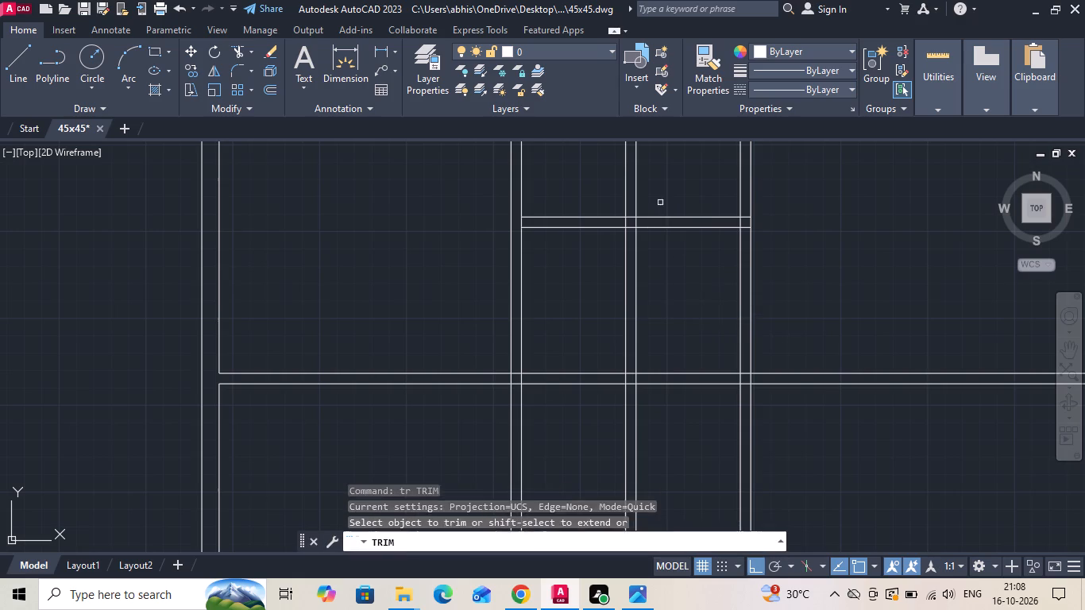
pyautogui.moveTo(653, 177); pyautogui.dragTo(612, 182)
pyautogui.moveTo(606, 418); pyautogui.dragTo(654, 438)
pyautogui.scroll(-1, 658, 438)
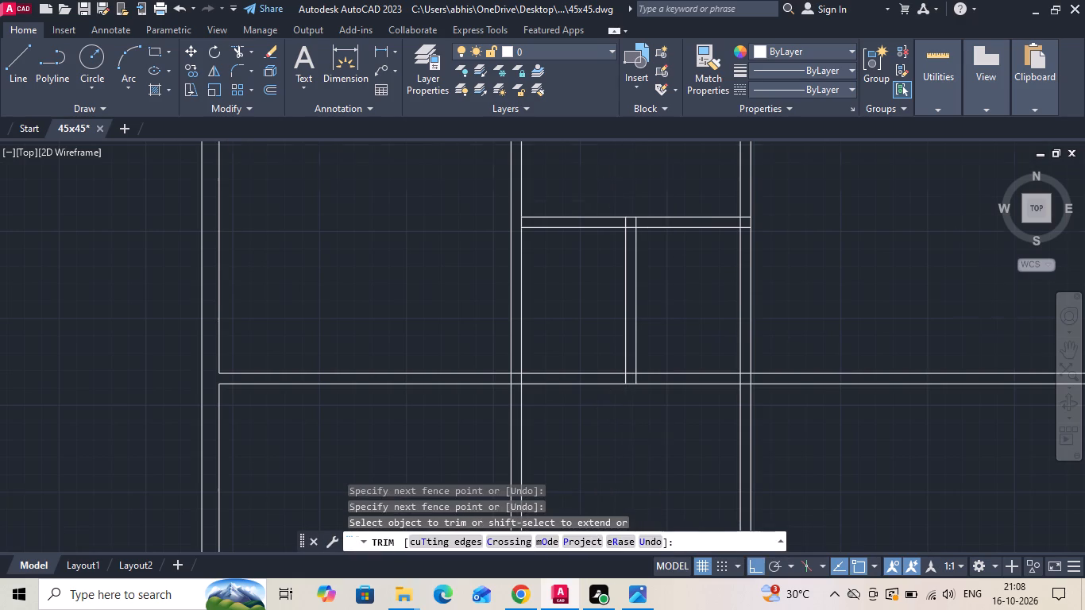
pyautogui.scroll(-1, 658, 438)
pyautogui.press('Escape')
pyautogui.hotkey('ctrl', 's')
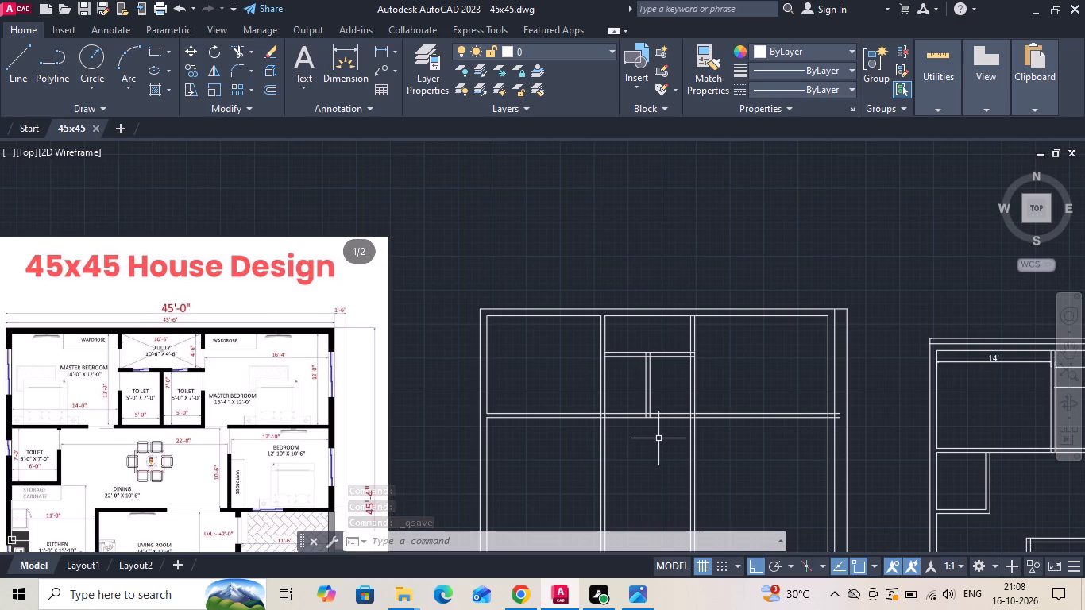
# Examine the door openings of the utility and the two toilets in the reference plan.
pyautogui.press('Escape')
pyautogui.scroll(2, 183, 360)
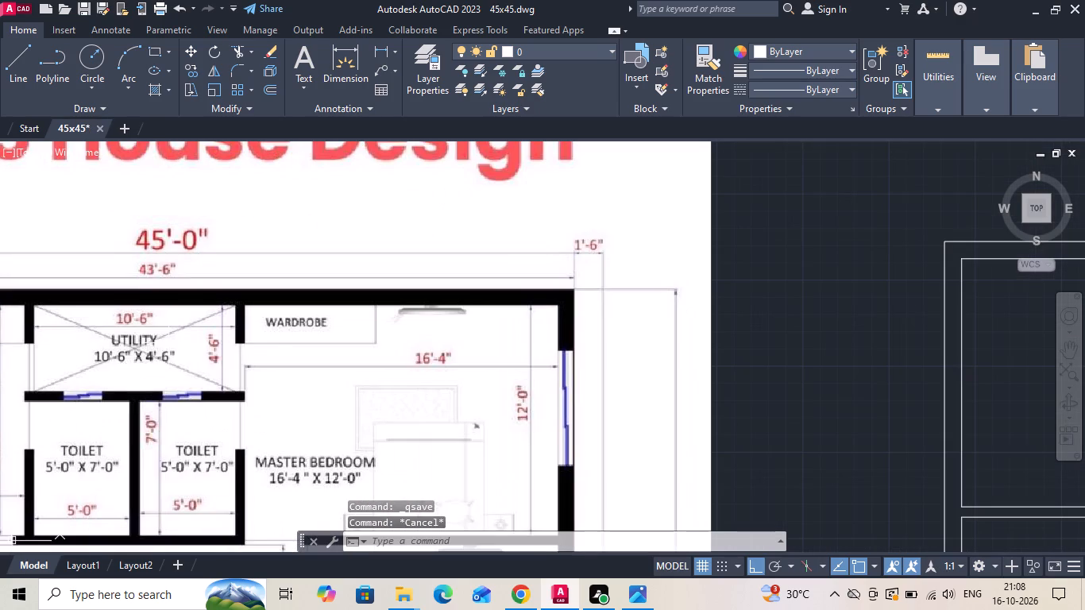
pyautogui.moveTo(190, 342); pyautogui.dragTo(458, 312, button='middle')
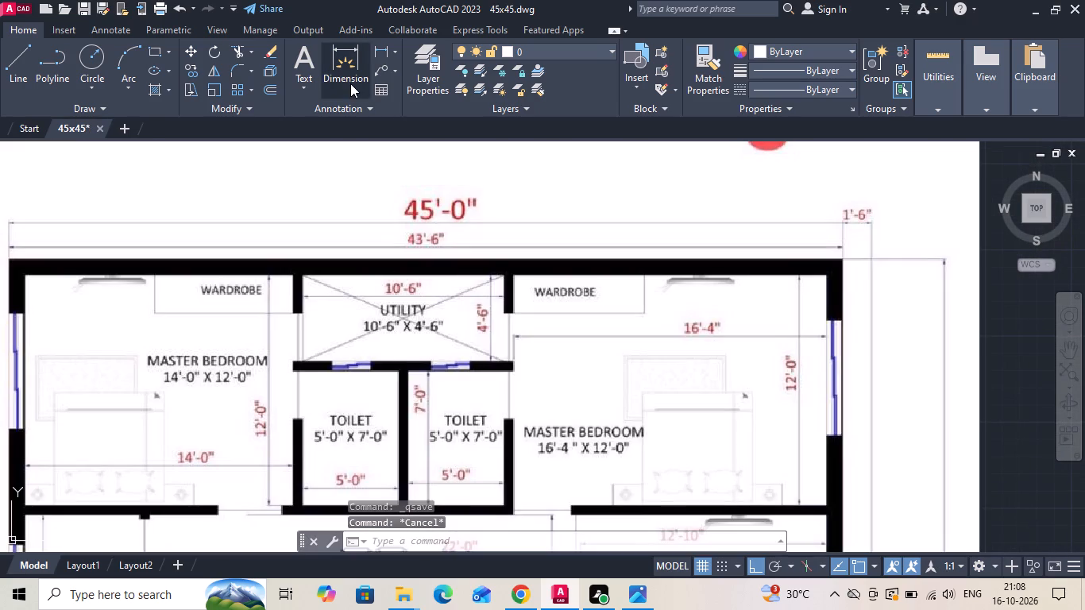
pyautogui.click(382, 49)
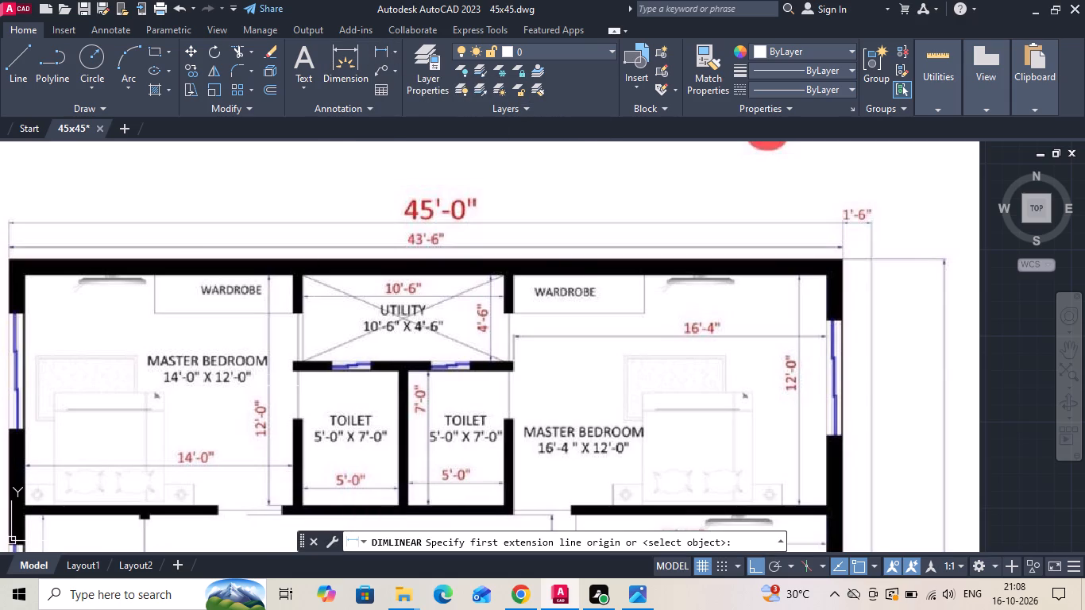
pyautogui.scroll(1, 287, 386)
pyautogui.click(298, 362)
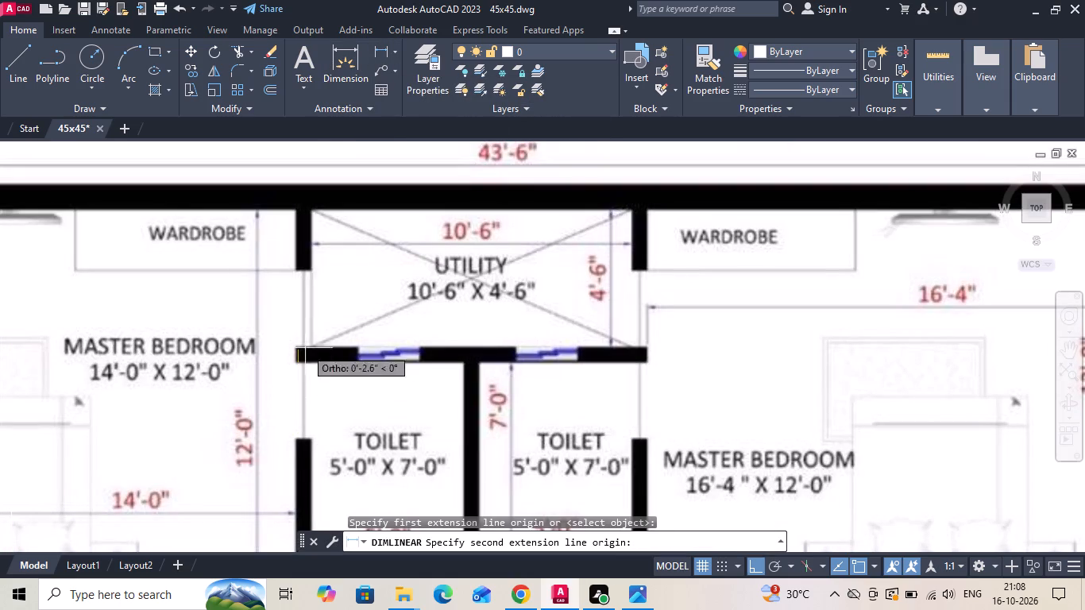
pyautogui.press('Escape')
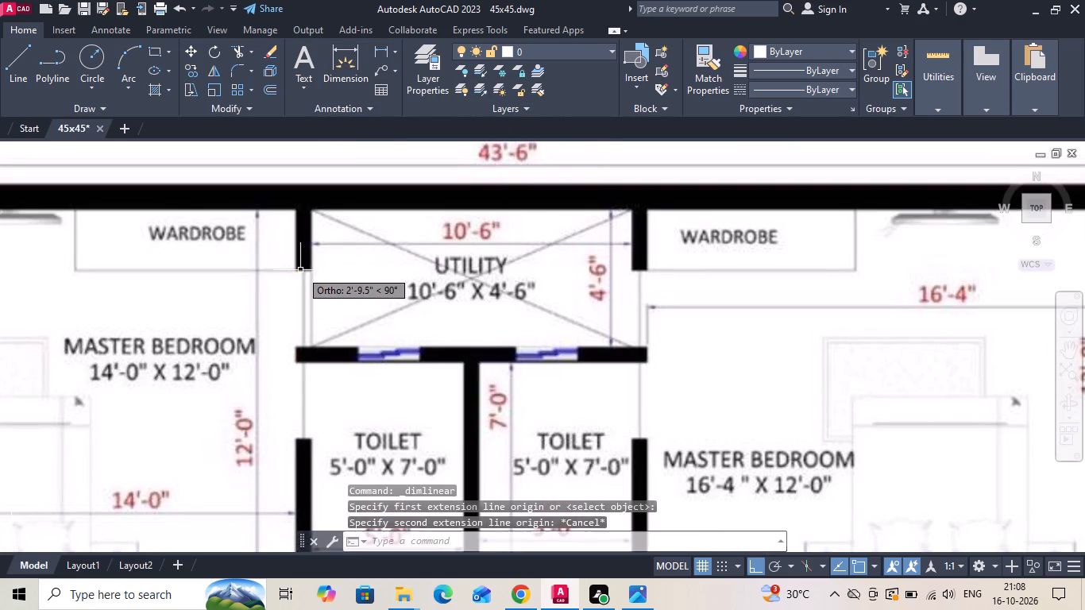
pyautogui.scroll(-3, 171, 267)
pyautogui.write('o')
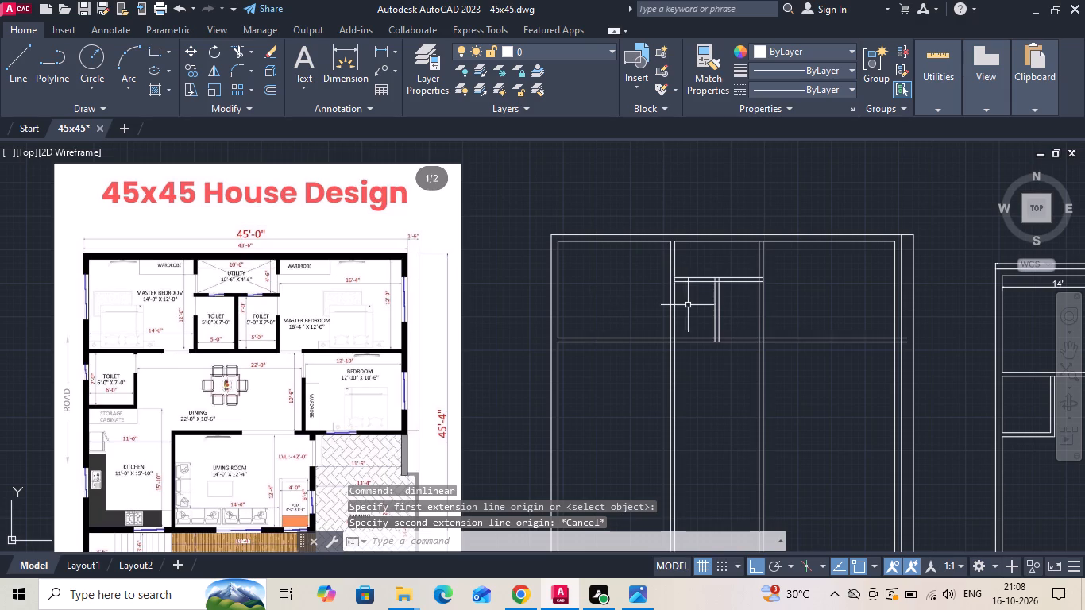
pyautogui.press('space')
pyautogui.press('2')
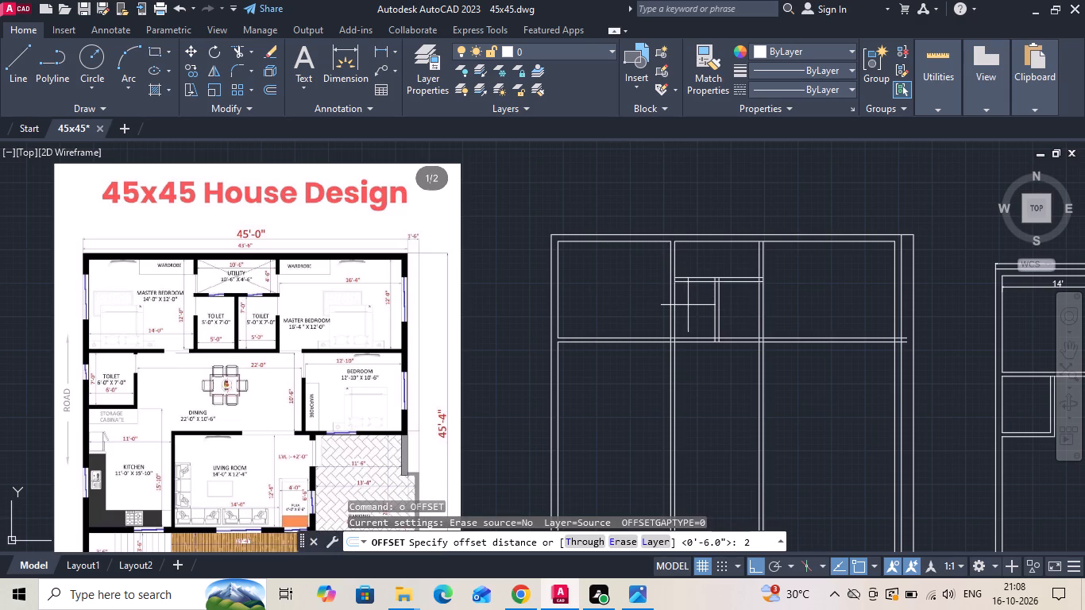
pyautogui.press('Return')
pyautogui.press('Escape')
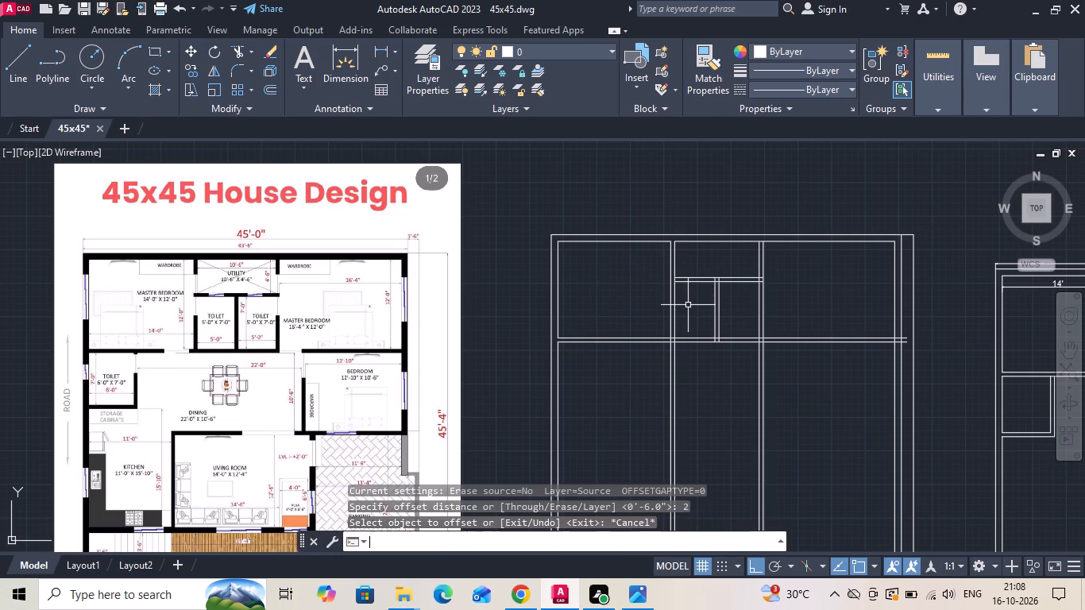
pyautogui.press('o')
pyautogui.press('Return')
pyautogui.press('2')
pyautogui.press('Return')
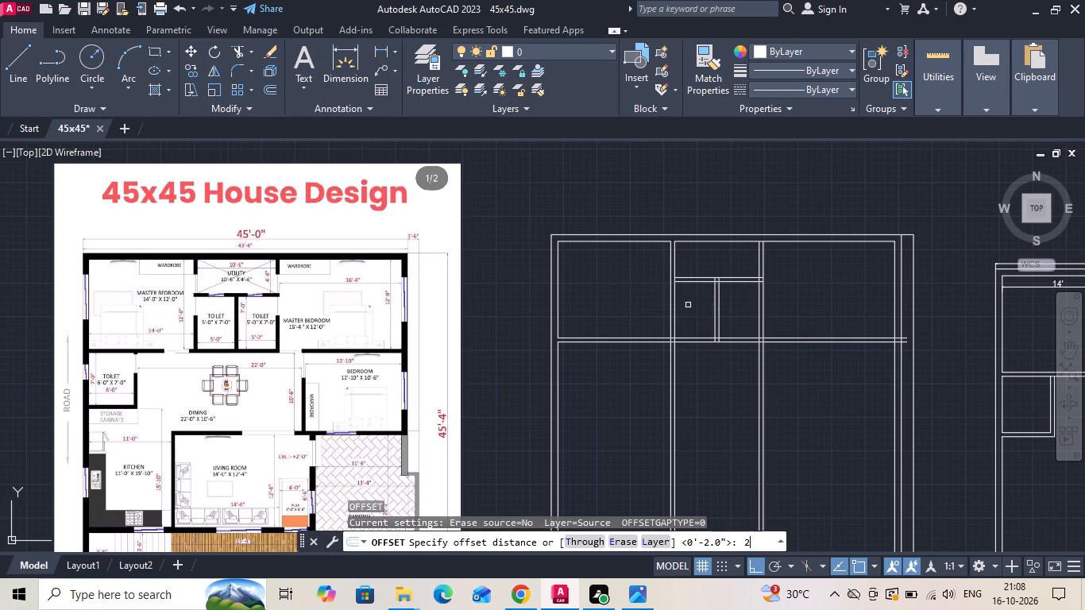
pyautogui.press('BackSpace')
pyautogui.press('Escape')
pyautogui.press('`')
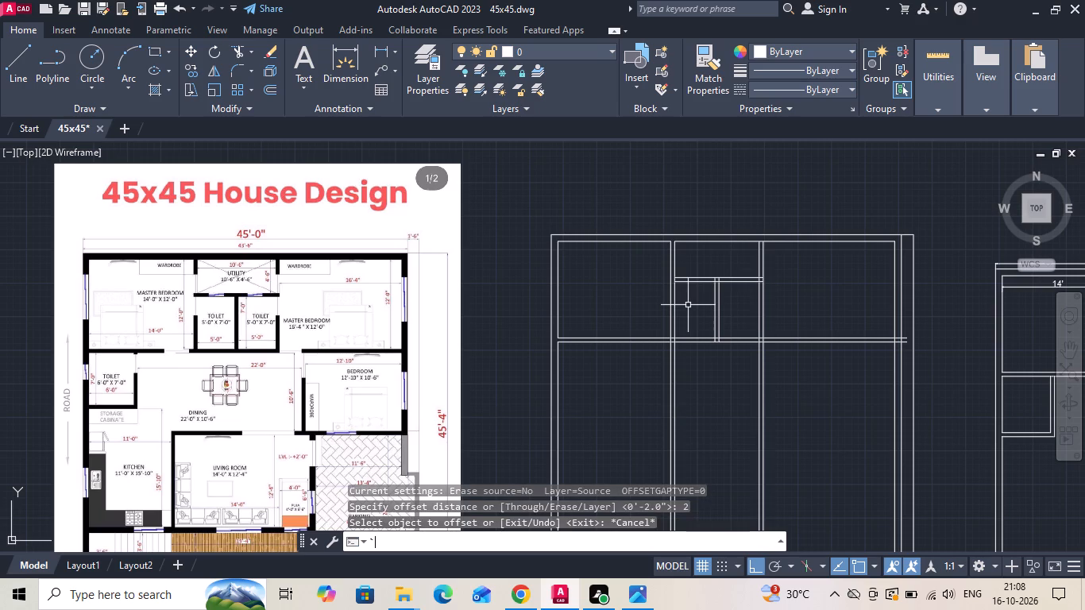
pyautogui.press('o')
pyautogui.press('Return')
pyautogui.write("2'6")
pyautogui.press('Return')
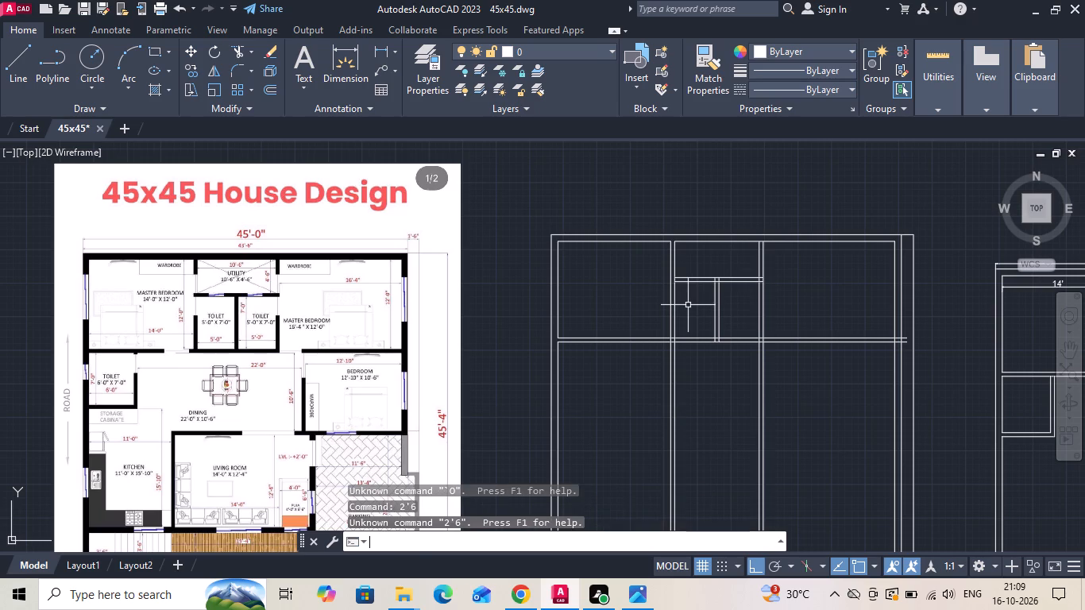
# Offset the utility wall's upper line 2'6" upward and its lower line 2'6" downward to mark the door openings.
pyautogui.write('o')
pyautogui.press('space')
pyautogui.write("2'6")
pyautogui.press('Return')
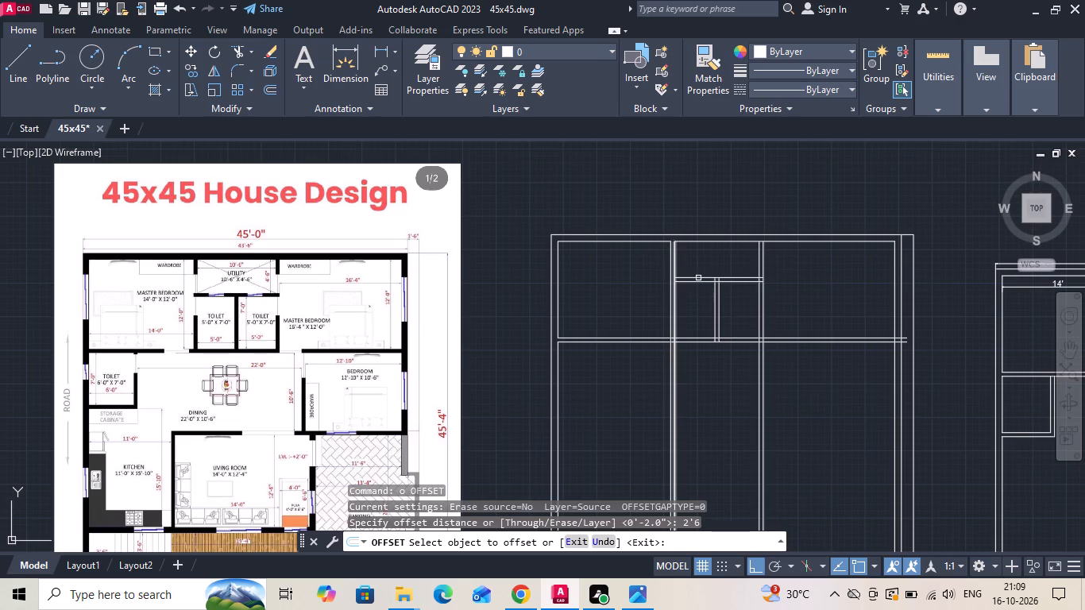
pyautogui.scroll(2, 698, 276)
pyautogui.click(693, 280)
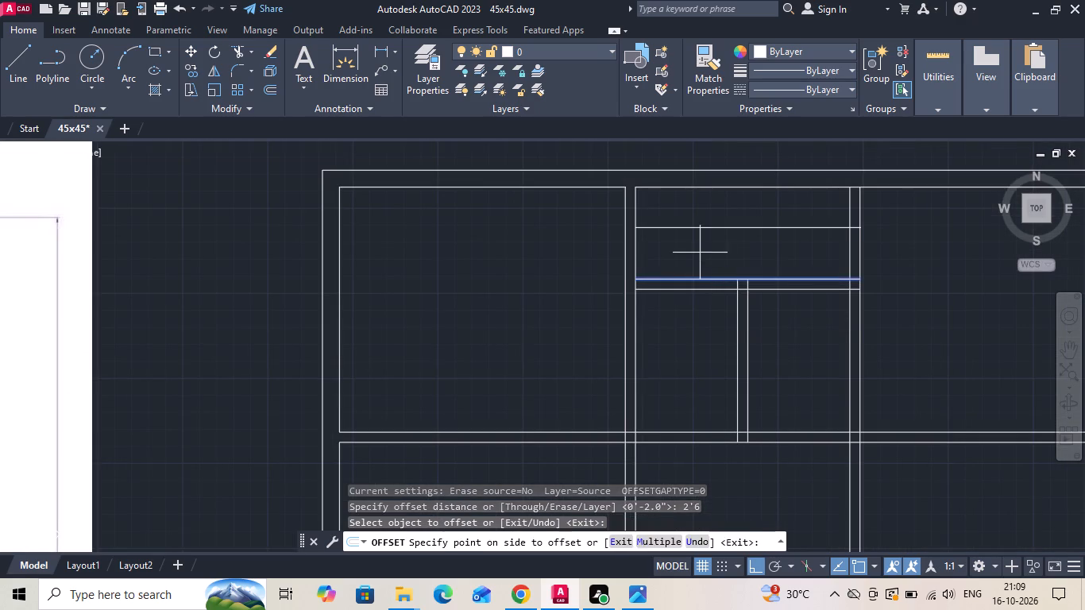
pyautogui.click(701, 249)
pyautogui.moveTo(698, 287); pyautogui.dragTo(698, 310)
pyautogui.moveTo(691, 343); pyautogui.dragTo(691, 332)
pyautogui.moveTo(693, 288); pyautogui.dragTo(680, 332)
pyautogui.click(677, 339)
pyautogui.press('Escape')
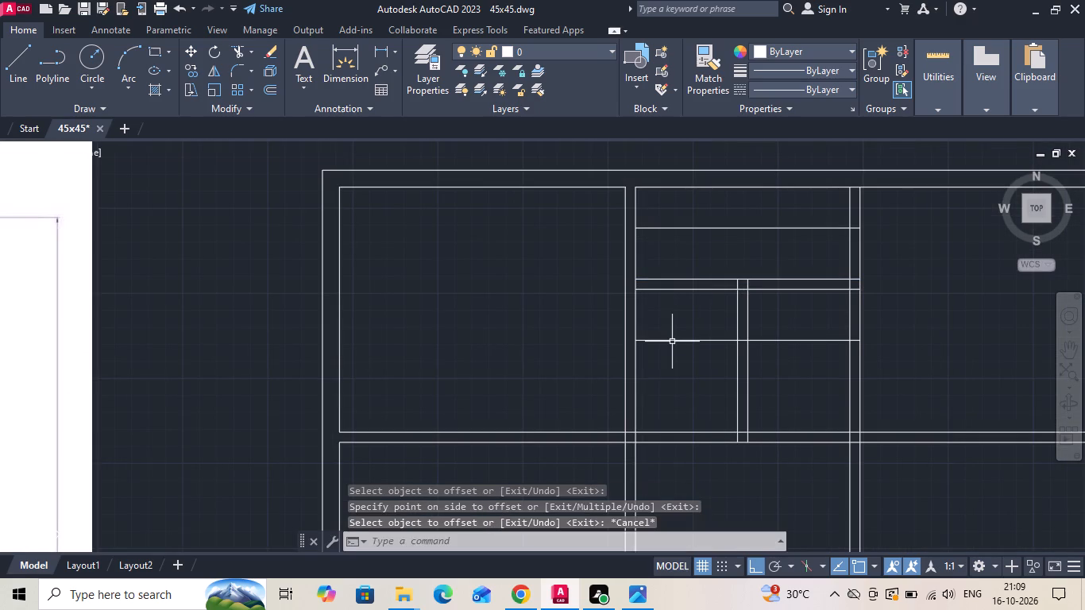
# Extend both door-opening lines across the first partition to its face on the first master bedroom side.
pyautogui.write('ex')
pyautogui.press('space')
pyautogui.moveTo(675, 334); pyautogui.dragTo(664, 407)
pyautogui.click(860, 340)
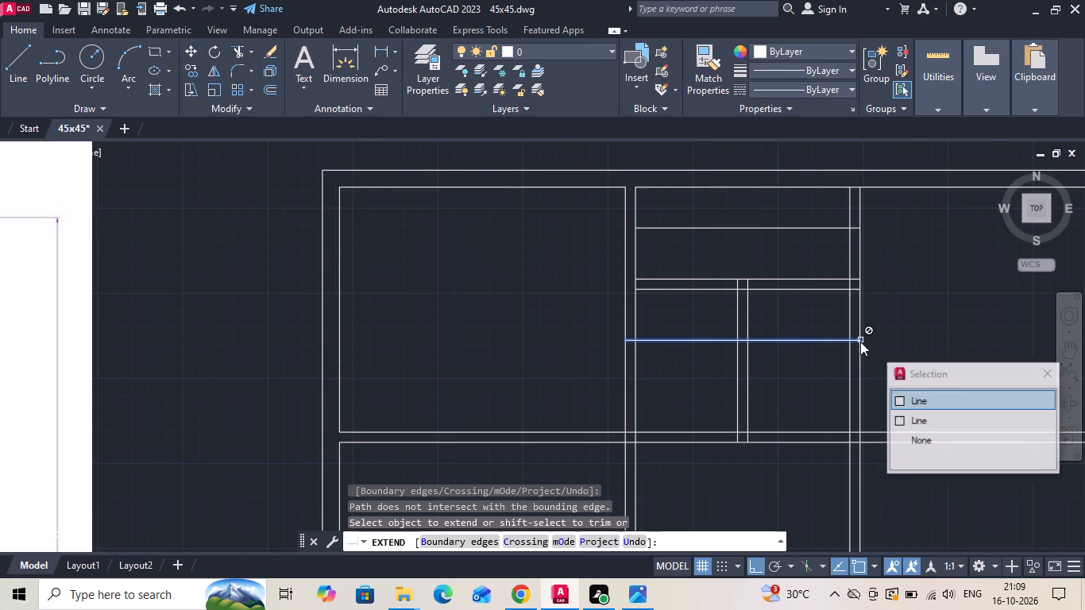
pyautogui.click(653, 232)
pyautogui.click(645, 216)
pyautogui.press('Escape')
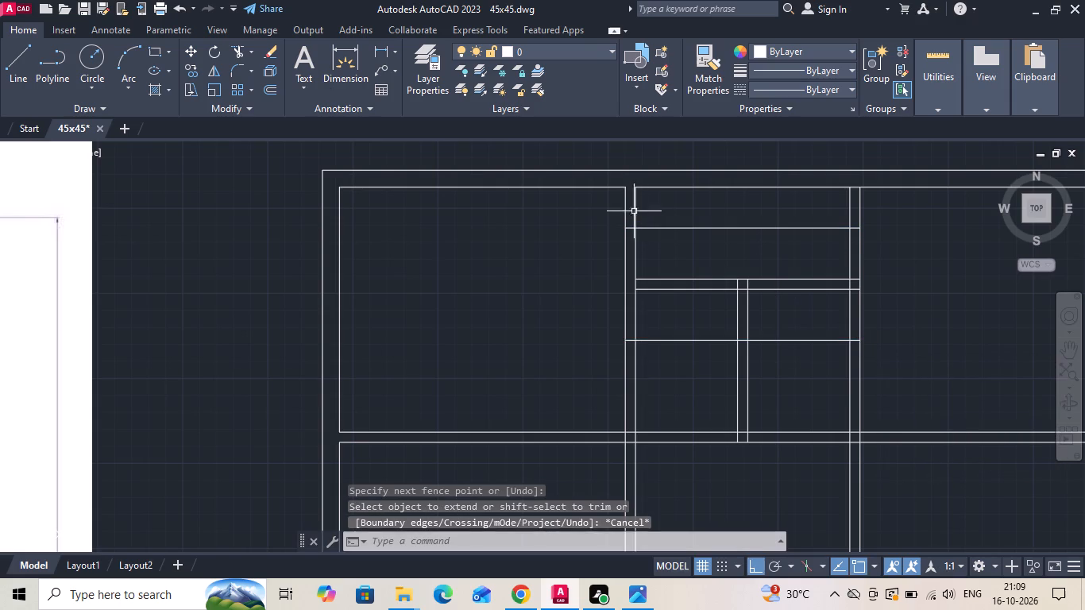
# Measure the opening widths from the utility wall to the door-opening lines above and below it.
pyautogui.click(370, 50)
pyautogui.click(376, 54)
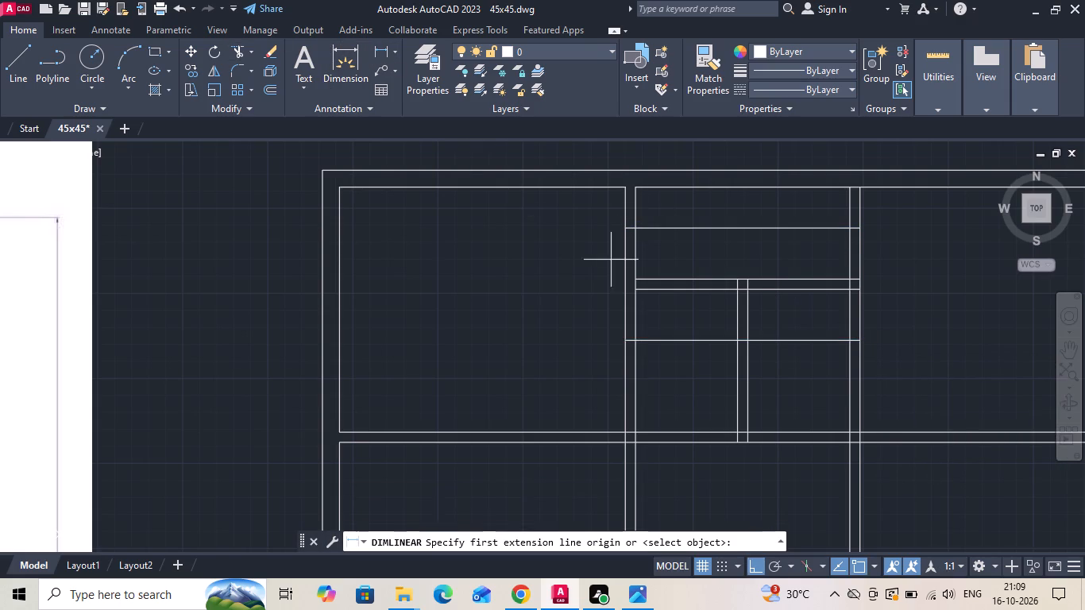
pyautogui.scroll(1, 693, 290)
pyautogui.click(677, 270)
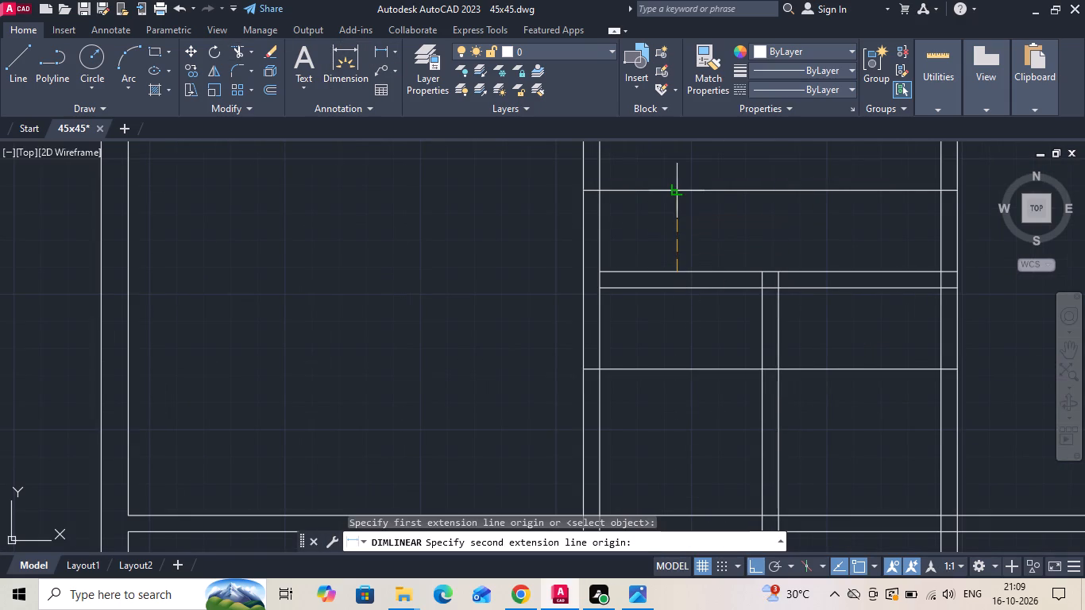
pyautogui.click(678, 187)
pyautogui.press('Escape')
pyautogui.press('space')
pyautogui.click(663, 286)
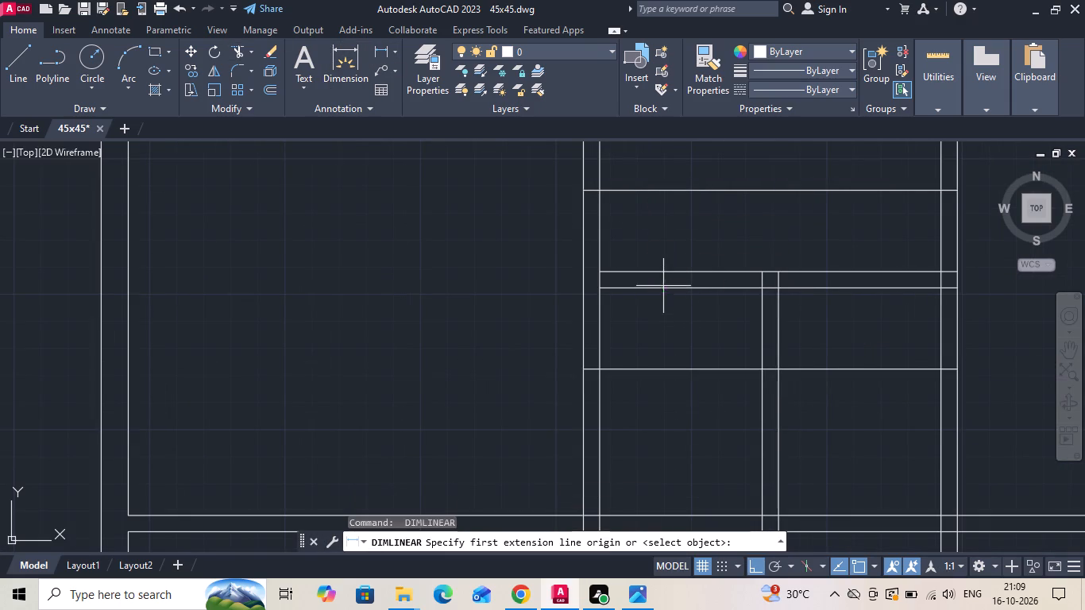
pyautogui.click(658, 367)
pyautogui.press('Escape')
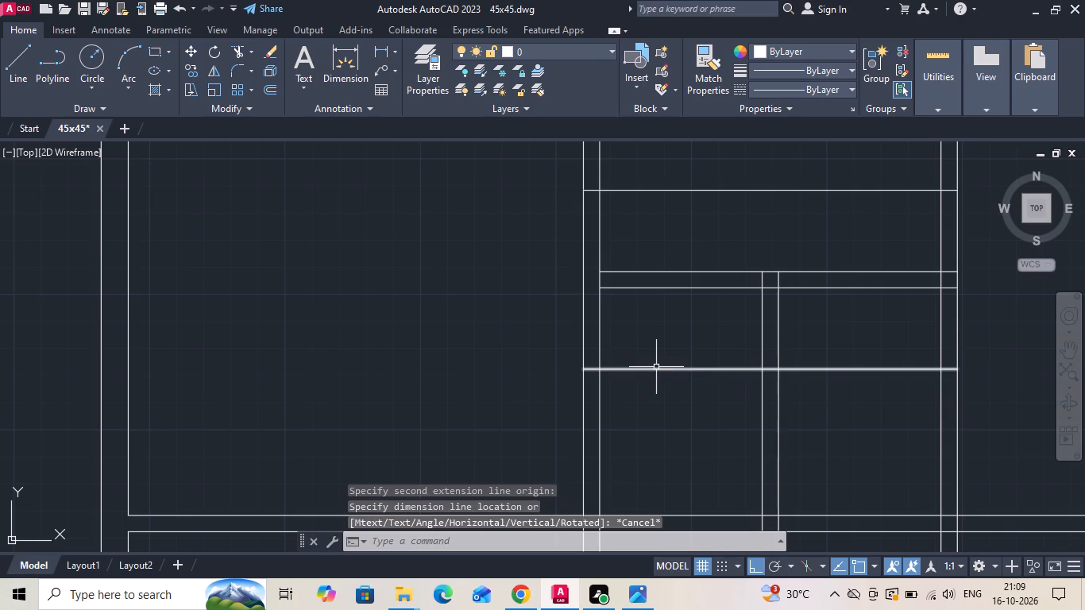
# Extend the utility wall's lower line across the first partition to the master bedroom face.
pyautogui.press('e')
pyautogui.press('x')
pyautogui.press('space')
pyautogui.click(631, 291)
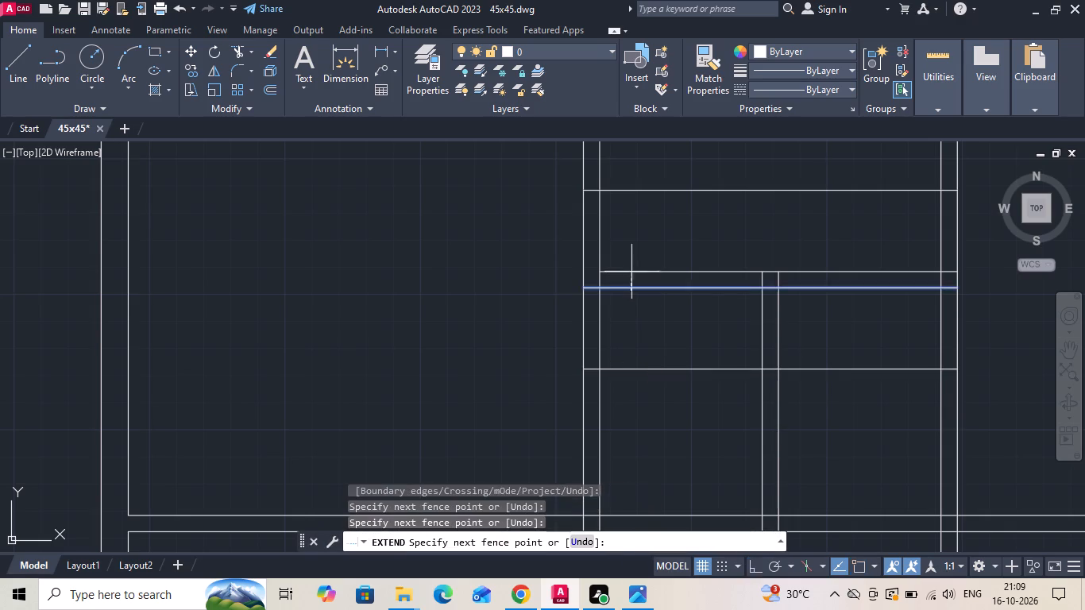
pyautogui.click(631, 272)
pyautogui.press('Escape')
# Trim both partitions below the utility wall to open the toilet doorways, and remove the marking line across the two toilets.
pyautogui.press('t')
pyautogui.press('r')
pyautogui.press('space')
pyautogui.moveTo(523, 335); pyautogui.dragTo(743, 335)
pyautogui.moveTo(827, 342); pyautogui.dragTo(1001, 346)
pyautogui.moveTo(939, 355); pyautogui.dragTo(894, 407)
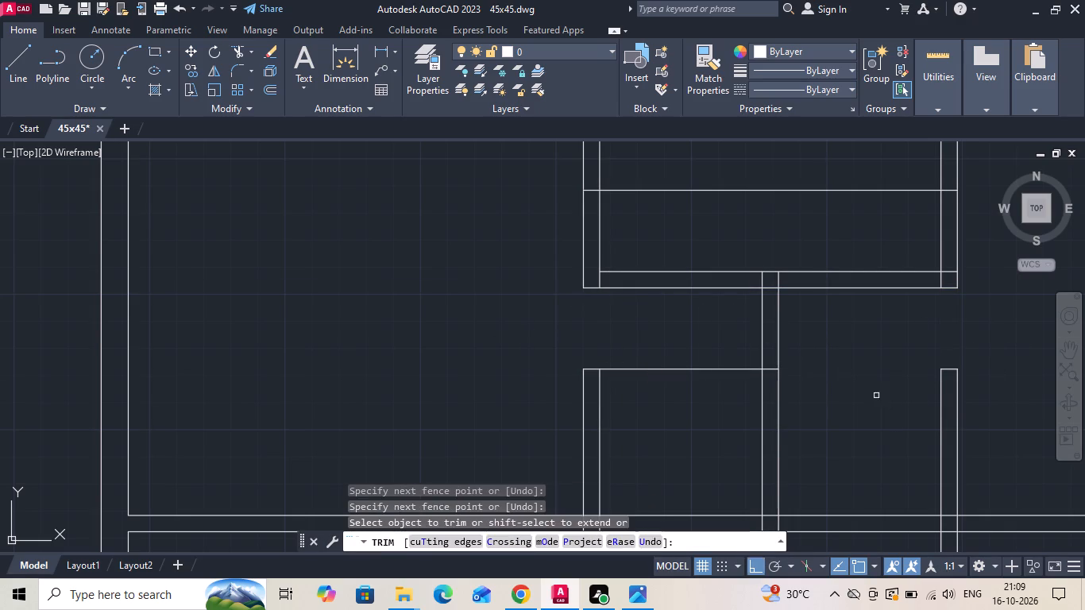
pyautogui.moveTo(660, 349); pyautogui.dragTo(668, 405)
# Trim the leftover segments inside the dividing wall and where the dividing wall and second partition meet the utility wall.
pyautogui.click(767, 379)
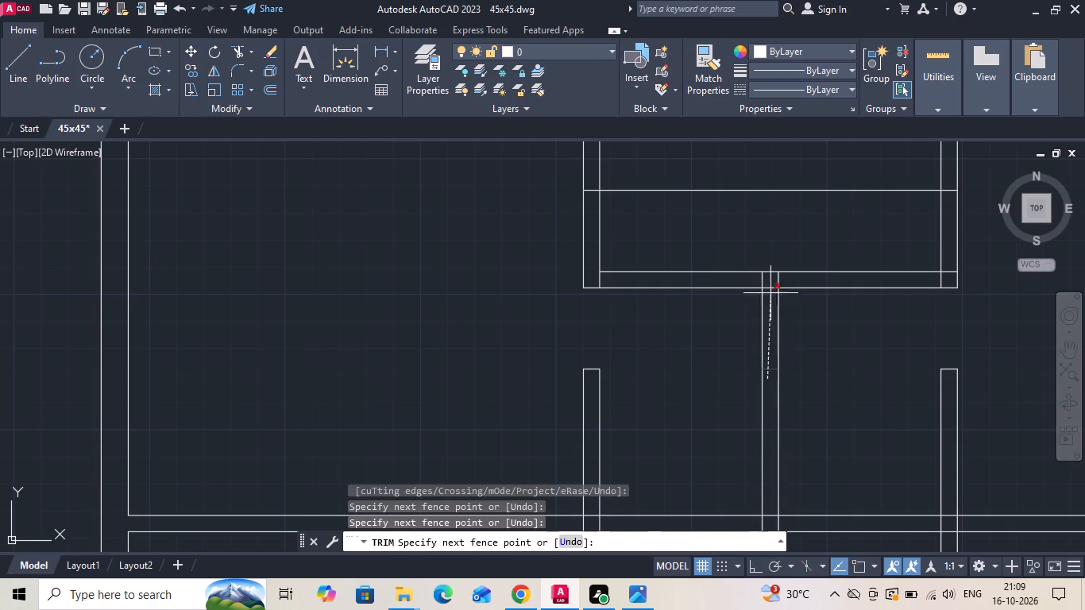
pyautogui.click(771, 284)
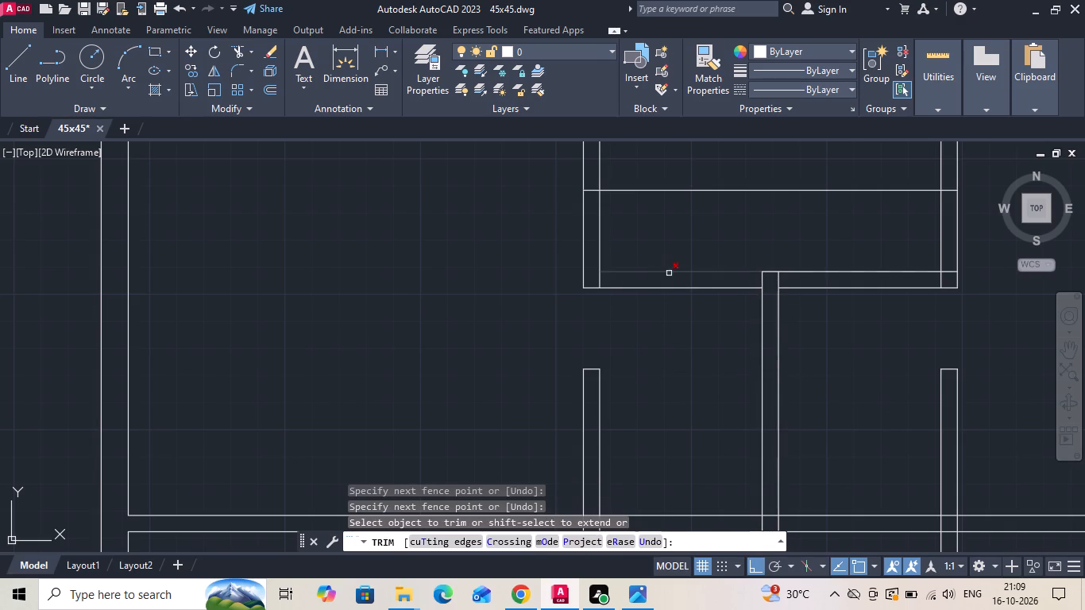
pyautogui.click(703, 279)
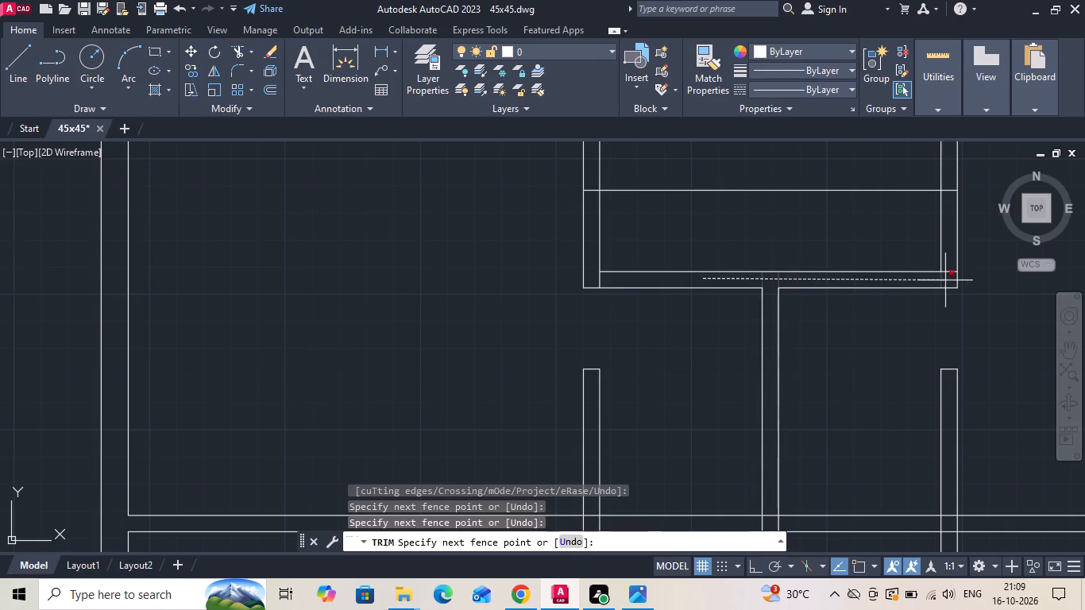
pyautogui.click(945, 280)
# Trim the second partition above the utility wall to open the utility doorway to the second master bedroom.
pyautogui.moveTo(898, 234); pyautogui.dragTo(975, 220)
pyautogui.moveTo(743, 234); pyautogui.dragTo(739, 235)
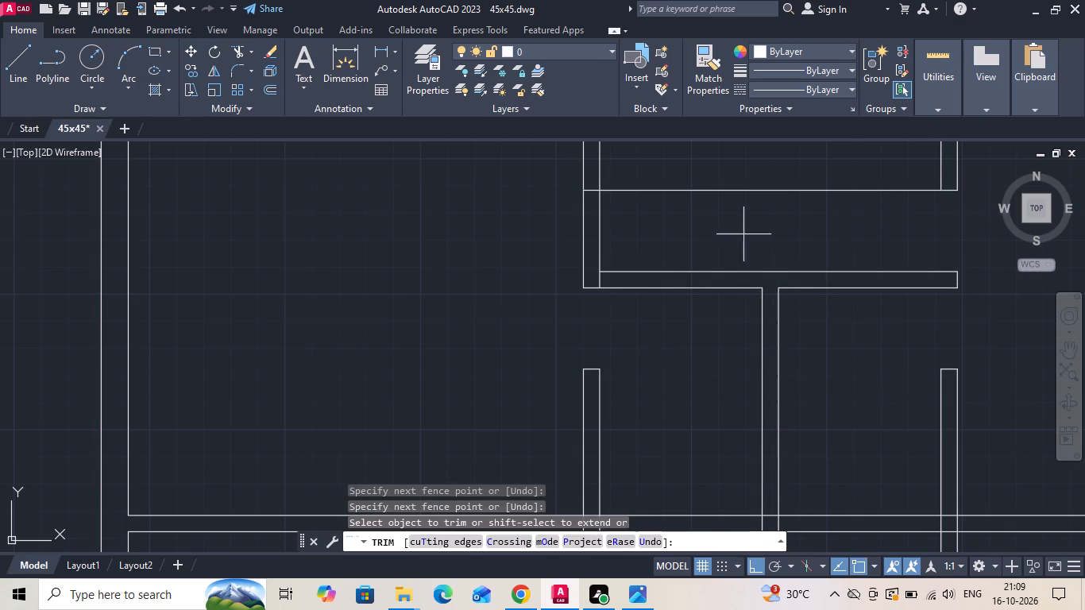
pyautogui.moveTo(739, 235); pyautogui.dragTo(734, 235)
pyautogui.press('Escape')
# Extend the utility wall's upper line across the first partition to the master bedroom face.
pyautogui.write('ex')
pyautogui.press('space')
pyautogui.click(623, 277)
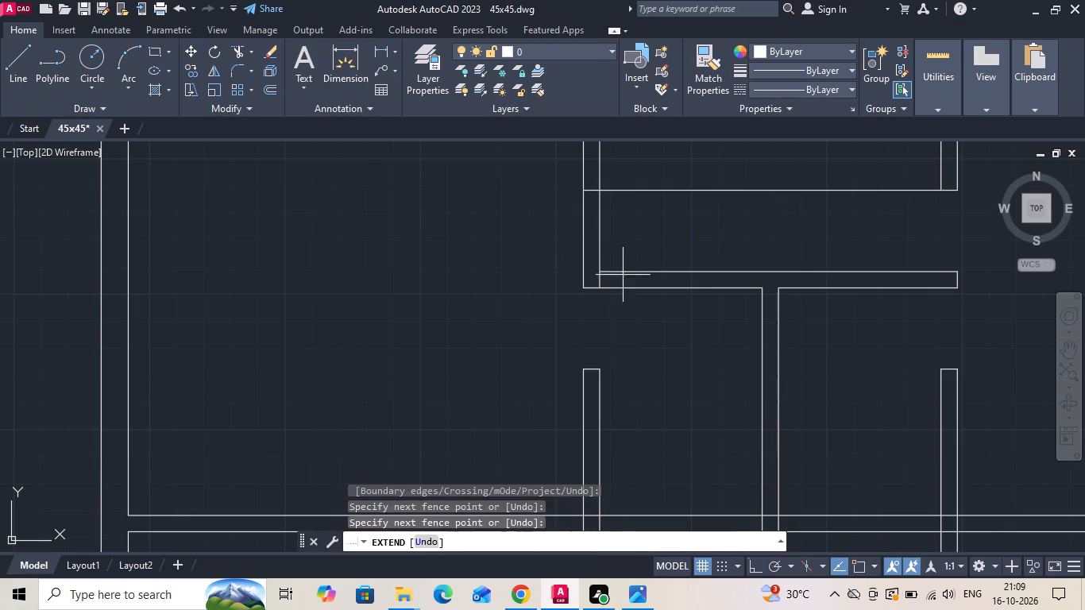
pyautogui.click(623, 263)
pyautogui.press('Escape')
# Trim the first partition to open the utility doorway, and remove the marking line across the utility and the leftover wall-end segment.
pyautogui.press('t')
pyautogui.press('r')
pyautogui.press('space')
pyautogui.moveTo(629, 237); pyautogui.dragTo(492, 248)
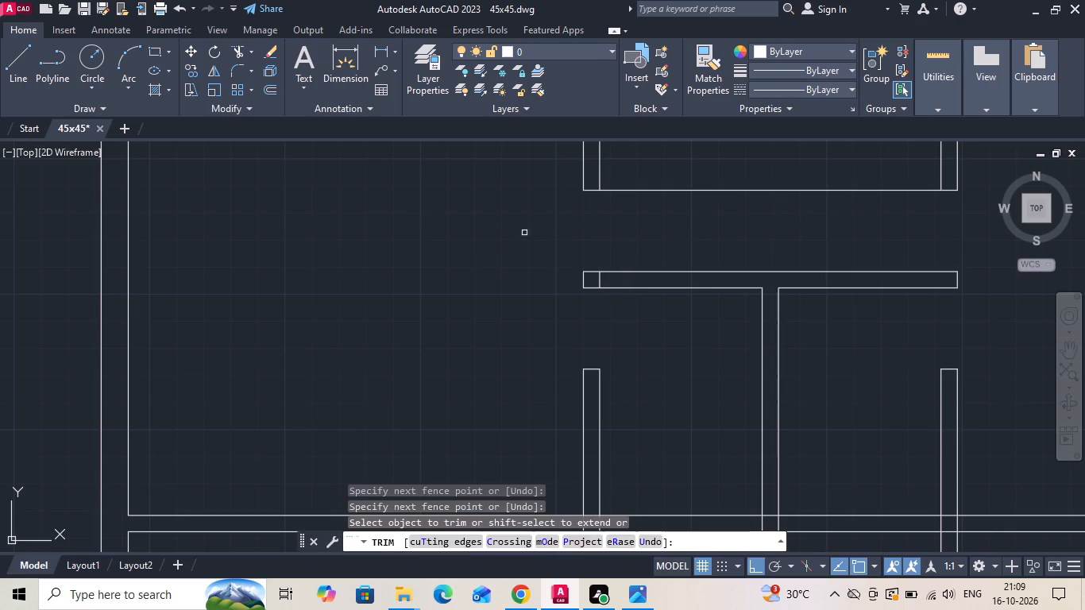
pyautogui.click(654, 193)
pyautogui.click(662, 172)
pyautogui.click(599, 281)
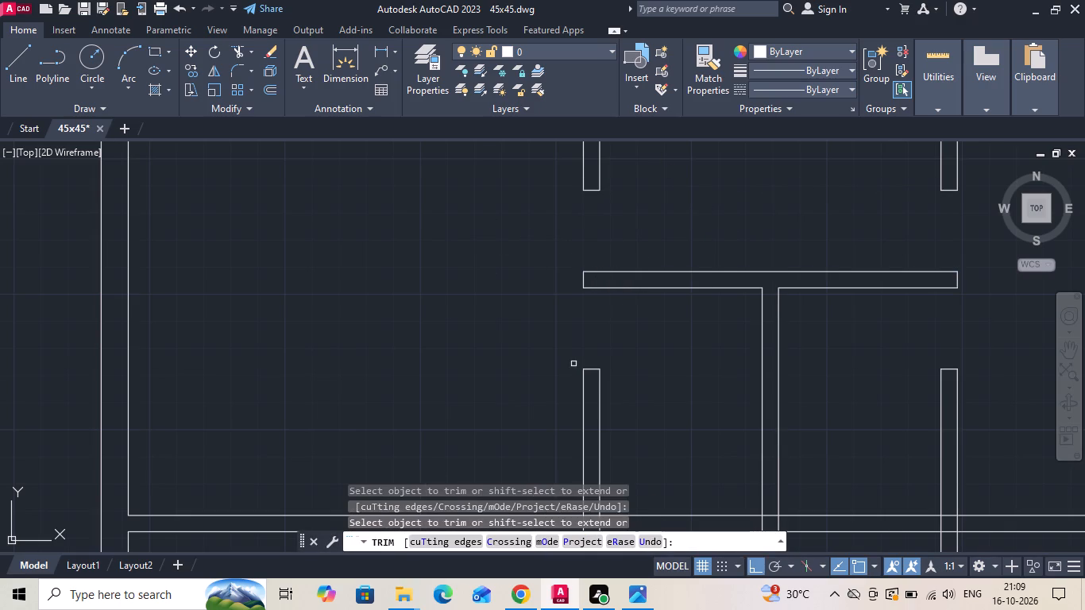
# Trim the leftover segments where the second partition meets the top outer wall and where both partitions and the dividing wall cross the lower bedroom wall.
pyautogui.scroll(-1, 585, 401)
pyautogui.scroll(1, 797, 222)
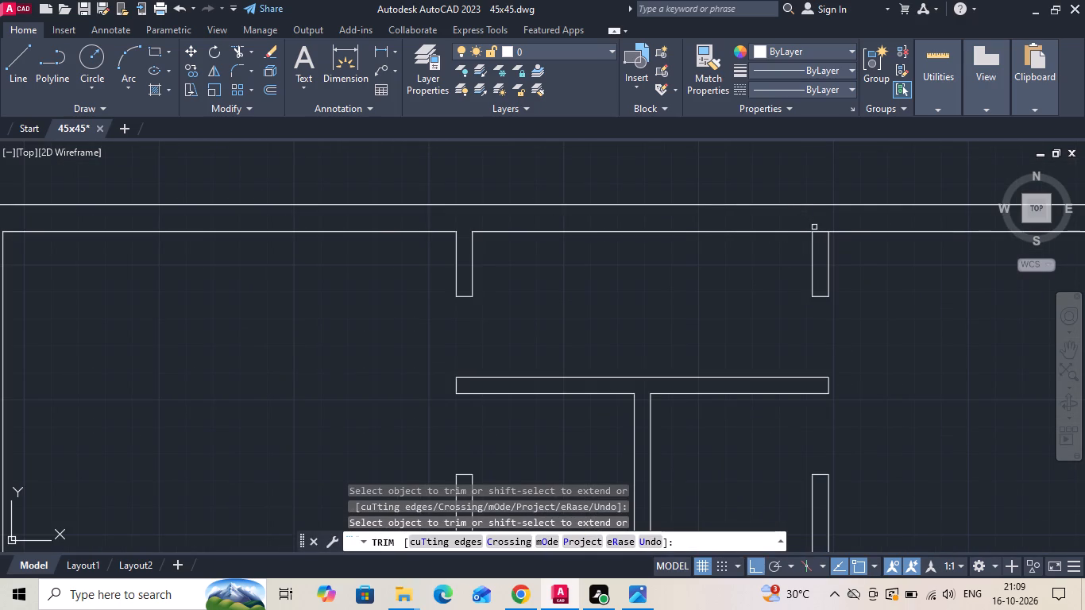
pyautogui.click(821, 233)
pyautogui.scroll(-2, 697, 252)
pyautogui.moveTo(685, 390); pyautogui.dragTo(689, 305, button='middle')
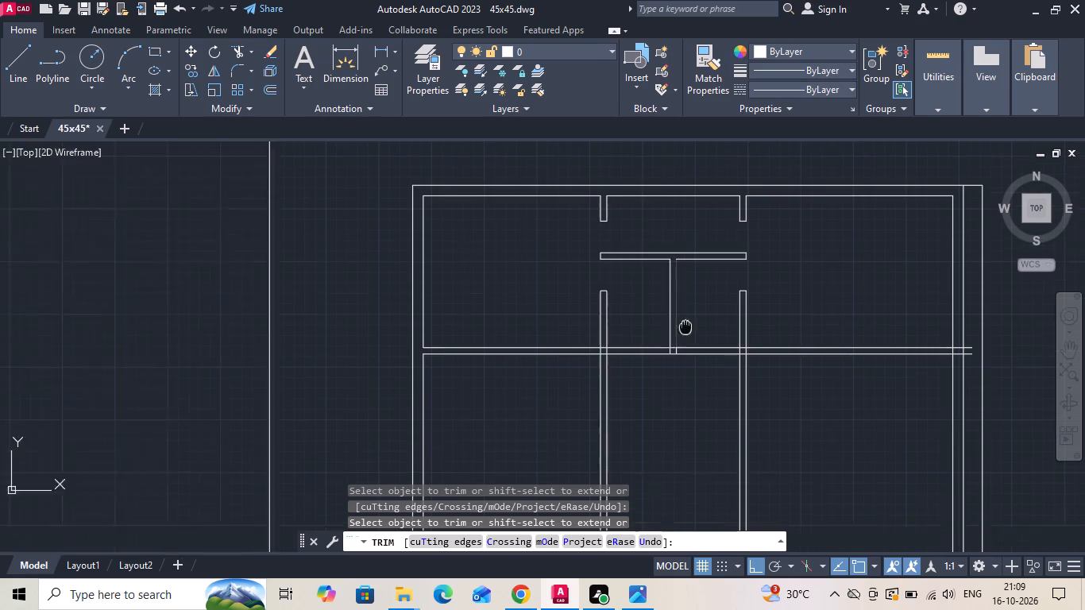
pyautogui.moveTo(689, 305); pyautogui.dragTo(692, 296, button='middle')
pyautogui.scroll(-1, 778, 349)
pyautogui.scroll(2, 710, 335)
pyautogui.scroll(1, 603, 299)
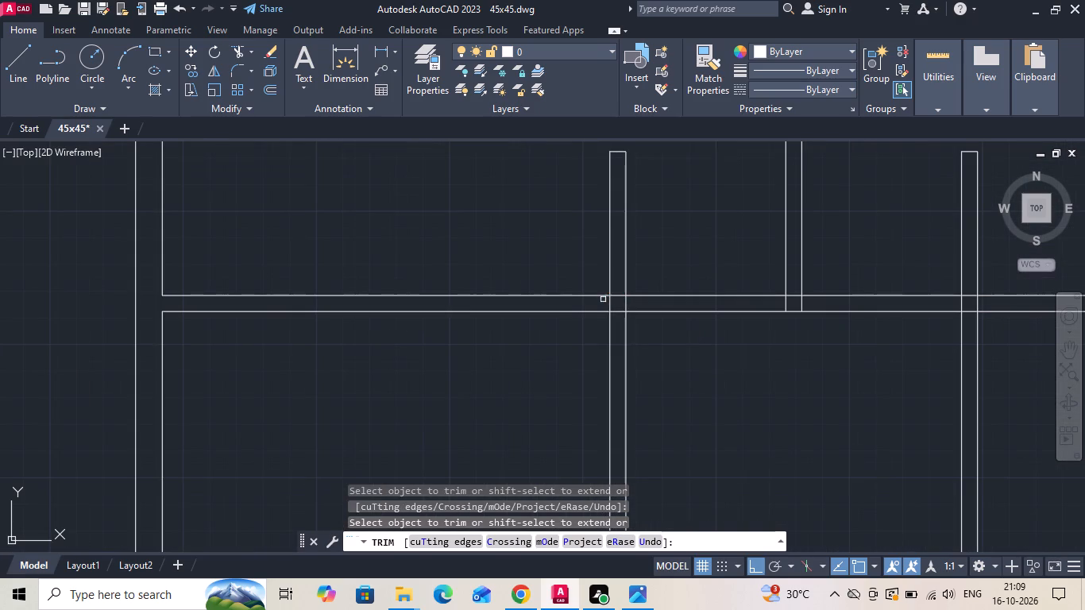
pyautogui.click(614, 306)
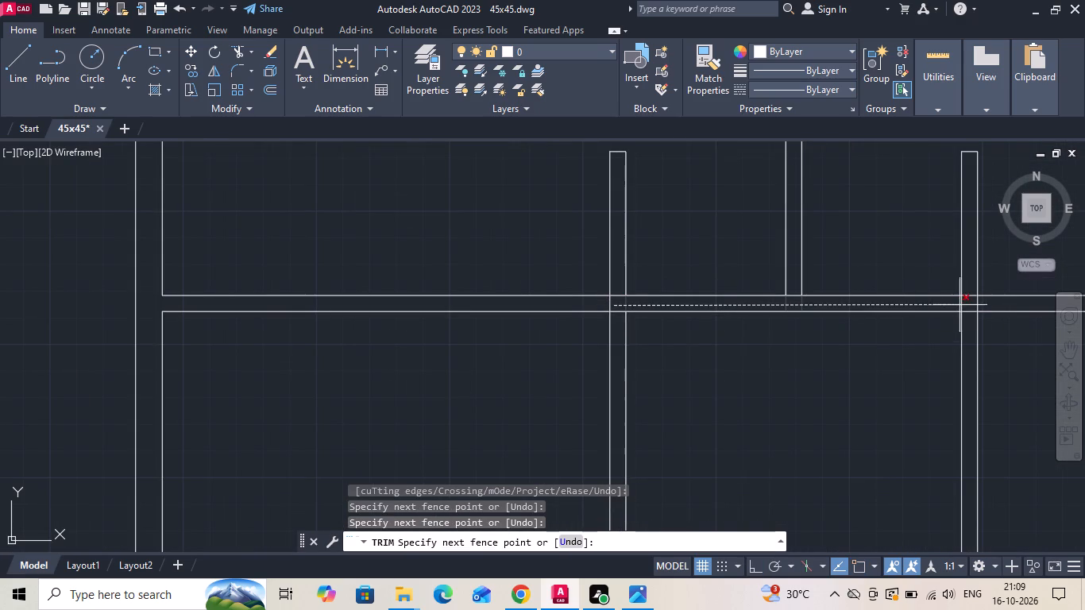
pyautogui.click(964, 307)
pyautogui.click(967, 296)
pyautogui.scroll(-2, 698, 370)
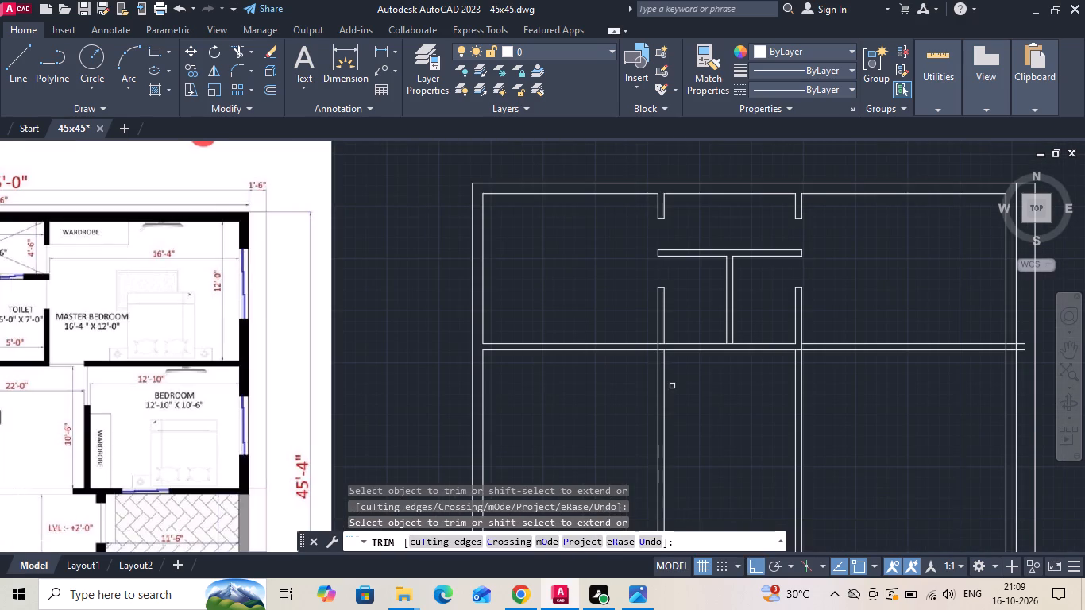
pyautogui.press('Escape')
# Offset the outer faces of the first and second partitions 3' into the master bedrooms to mark the doorways.
pyautogui.write("o 3'")
pyautogui.press('Return')
pyautogui.click(658, 338)
pyautogui.click(575, 332)
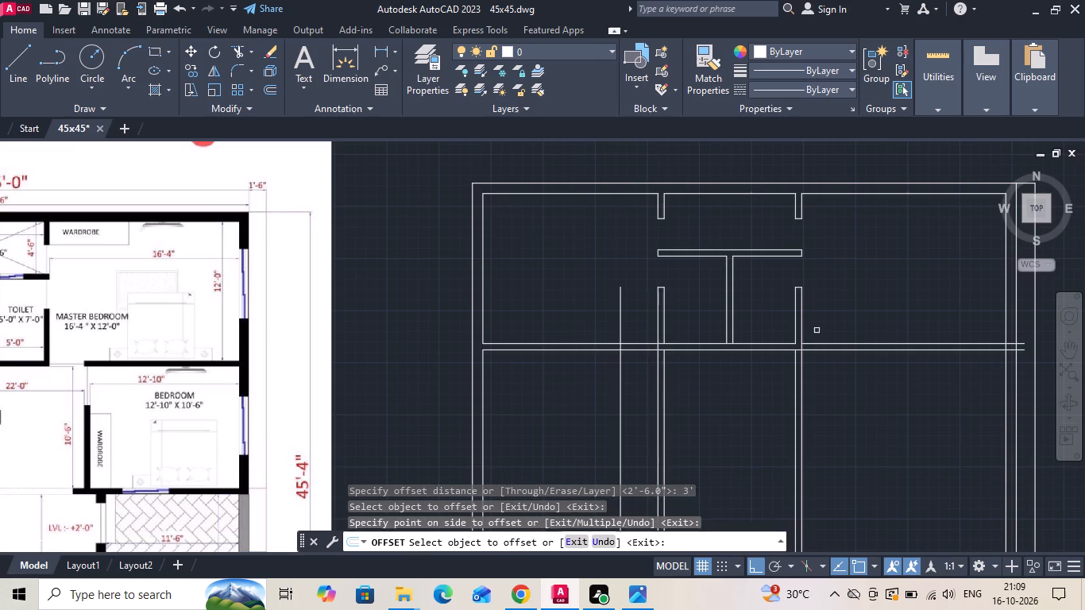
pyautogui.click(801, 321)
pyautogui.click(848, 299)
pyautogui.press('Escape')
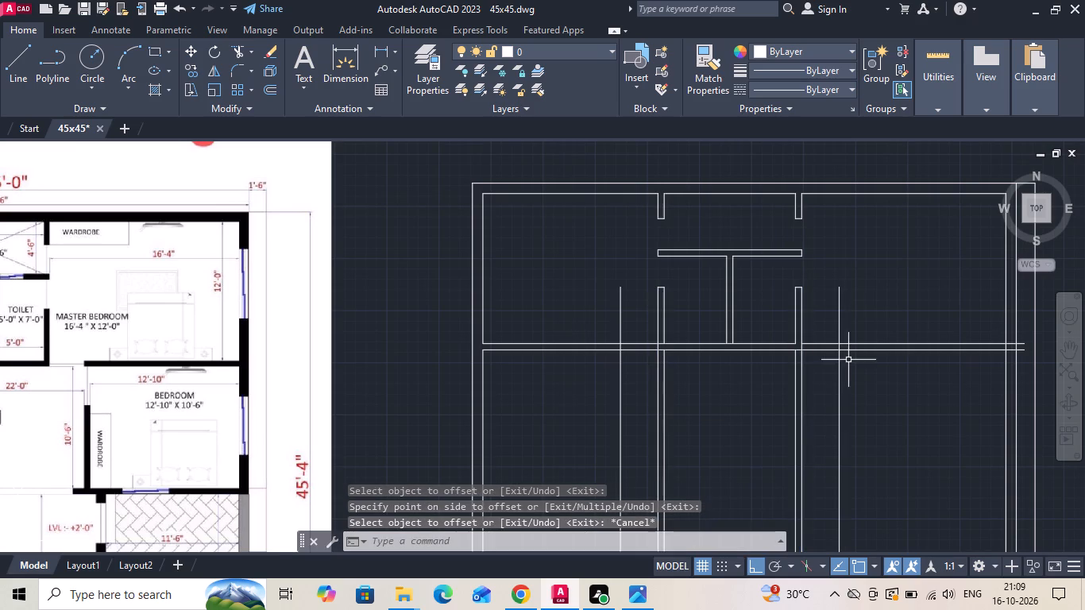
# Trim the lower bedroom wall beside the second partition to open the 3' master bedroom doorway, clearing the marking line's excess.
pyautogui.press('t')
pyautogui.press('r')
pyautogui.press('space')
pyautogui.moveTo(821, 369); pyautogui.dragTo(842, 384)
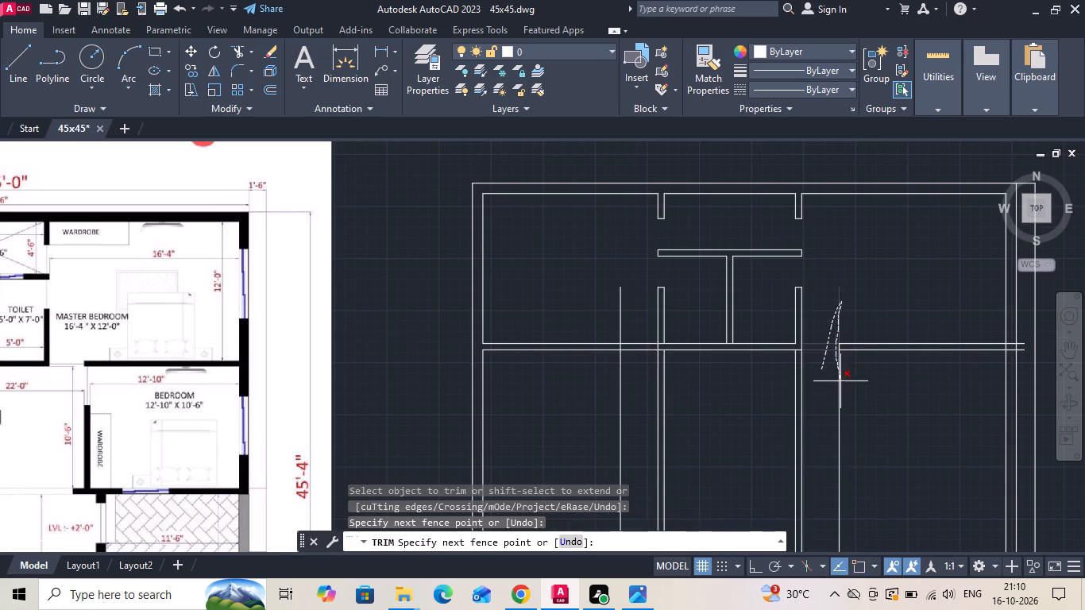
pyautogui.moveTo(842, 384); pyautogui.dragTo(848, 400)
# Trim the first master bedroom's 3' doorway, the first partition below the wall, the marking line's excess and the segment at the toilet corner.
pyautogui.moveTo(611, 312); pyautogui.dragTo(629, 346)
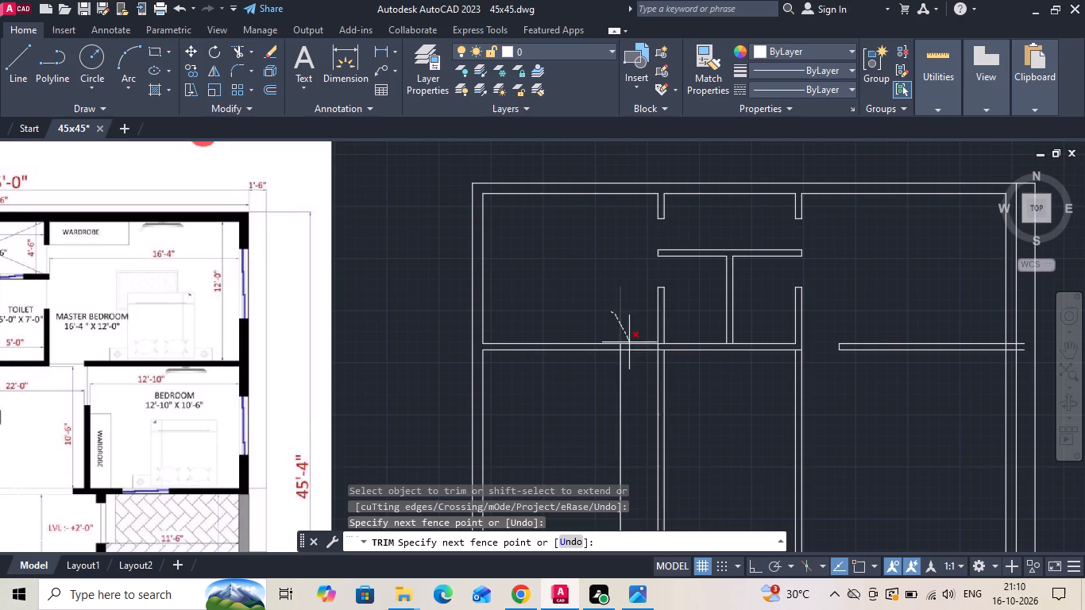
pyautogui.moveTo(629, 346); pyautogui.dragTo(699, 451)
pyautogui.scroll(3, 678, 321)
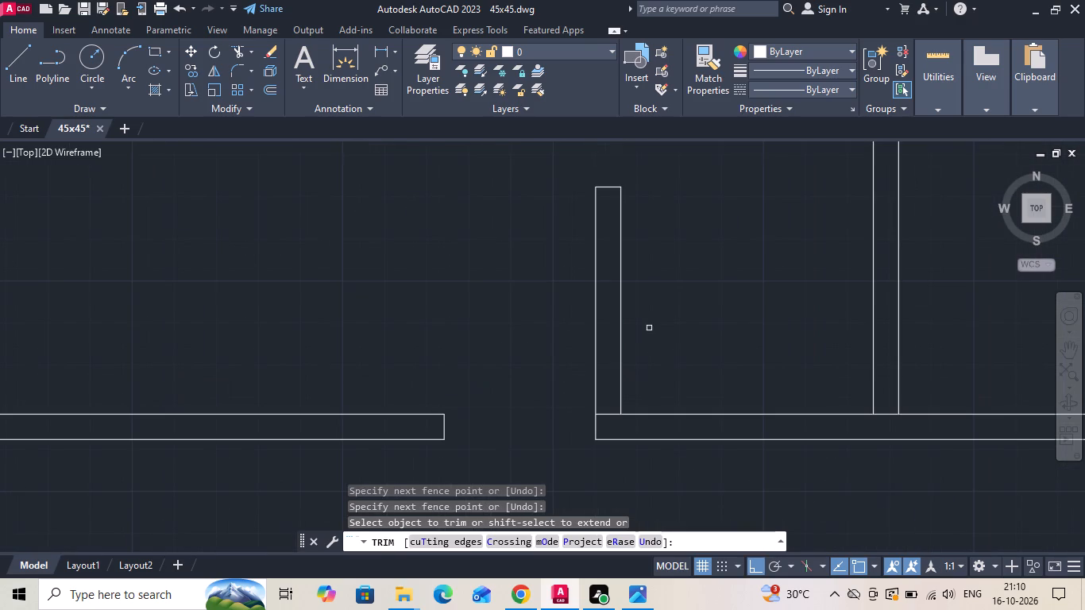
pyautogui.click(607, 415)
# Trim the lower bedroom wall's lines back to the right outer wall's inner face and save the drawing.
pyautogui.scroll(-2, 384, 316)
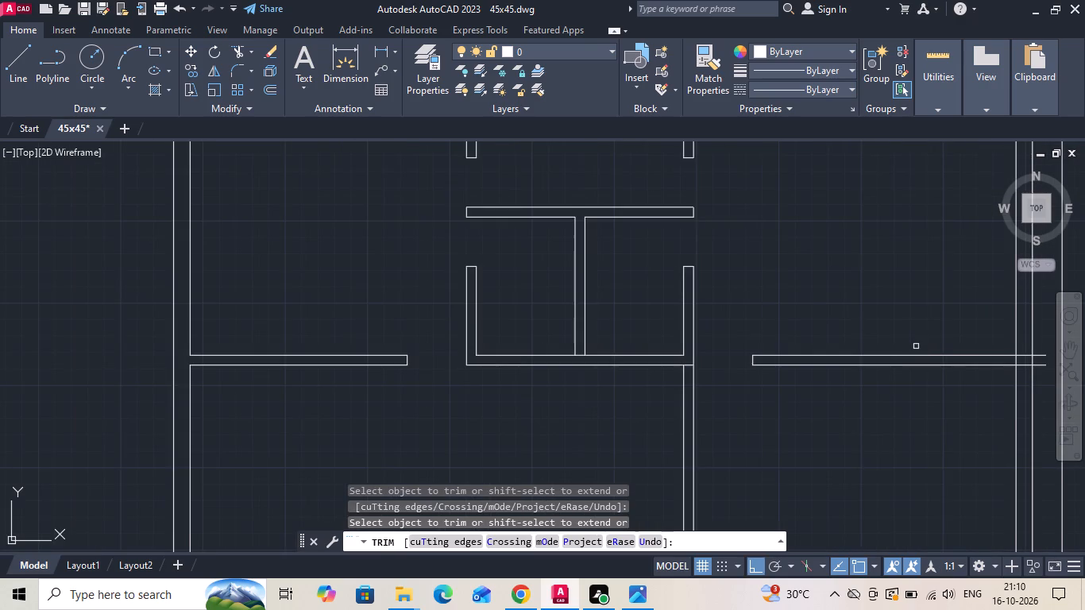
pyautogui.moveTo(912, 347); pyautogui.dragTo(586, 287, button='middle')
pyautogui.scroll(2, 751, 311)
pyautogui.click(667, 338)
pyautogui.click(654, 227)
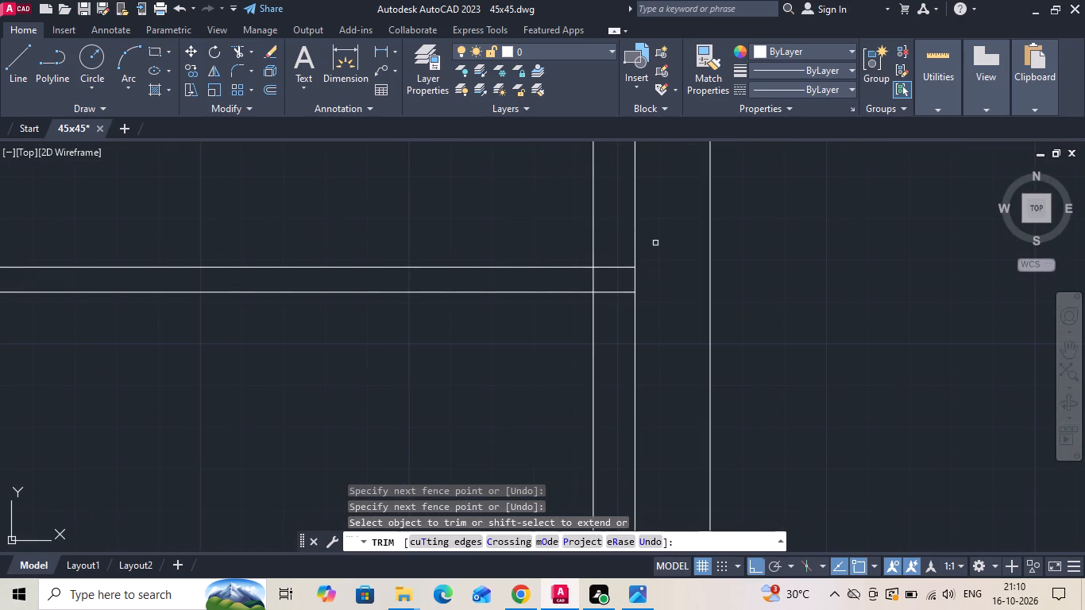
pyautogui.moveTo(627, 253); pyautogui.dragTo(608, 328)
pyautogui.press('Escape')
pyautogui.hotkey('ctrl', 's')
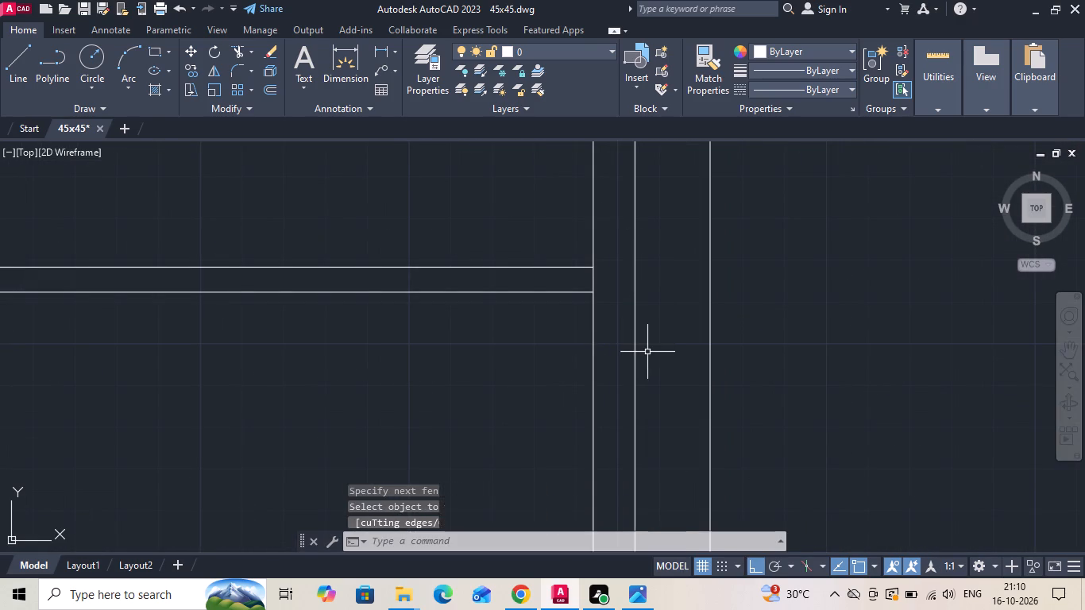
# Trim the right outer wall's inner face between the lower bedroom wall's two lines to open the junction.
pyautogui.press('t')
pyautogui.press('r')
pyautogui.press('space')
pyautogui.press('space')
pyautogui.moveTo(613, 286); pyautogui.dragTo(581, 281)
pyautogui.click(567, 279)
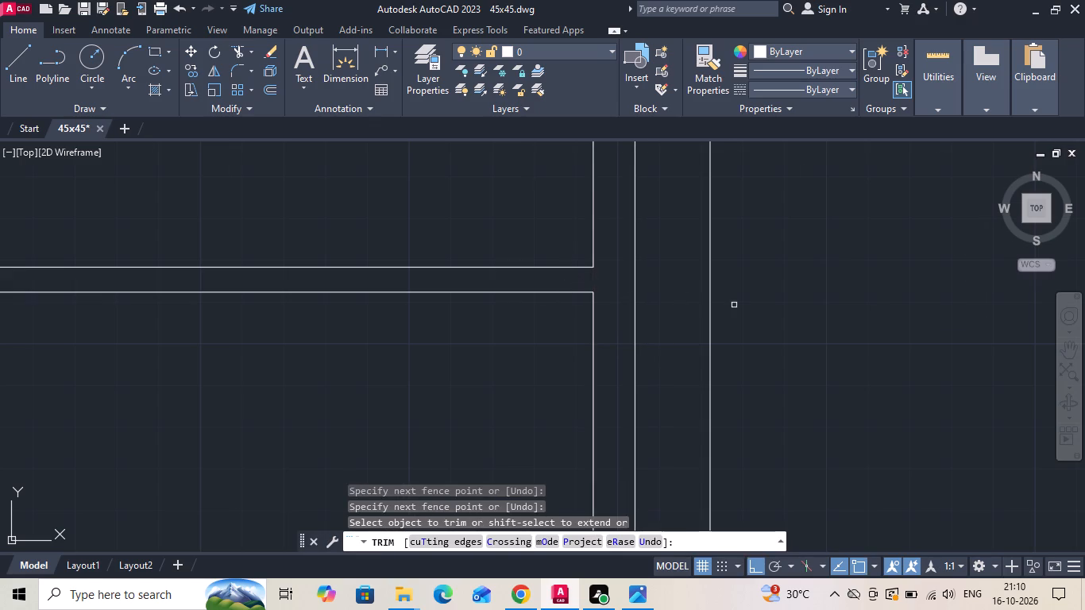
pyautogui.scroll(-4, 766, 315)
pyautogui.moveTo(835, 392); pyautogui.dragTo(832, 334, button='middle')
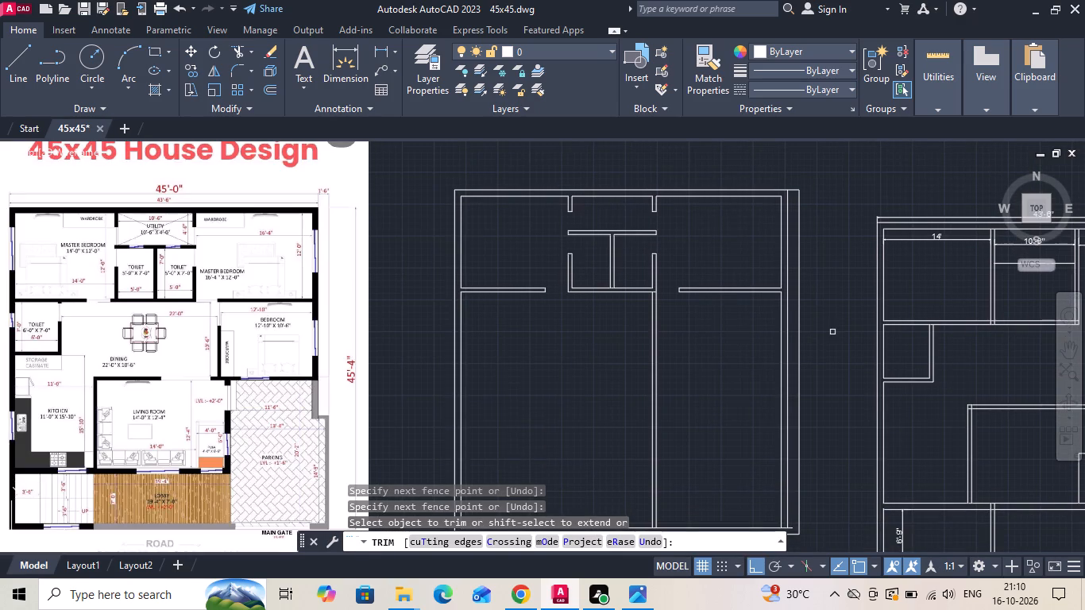
pyautogui.press('Escape')
# Offset the lower line of the first master bedroom's bottom wall 7' downward to start the common toilet's lower wall.
pyautogui.press('o')
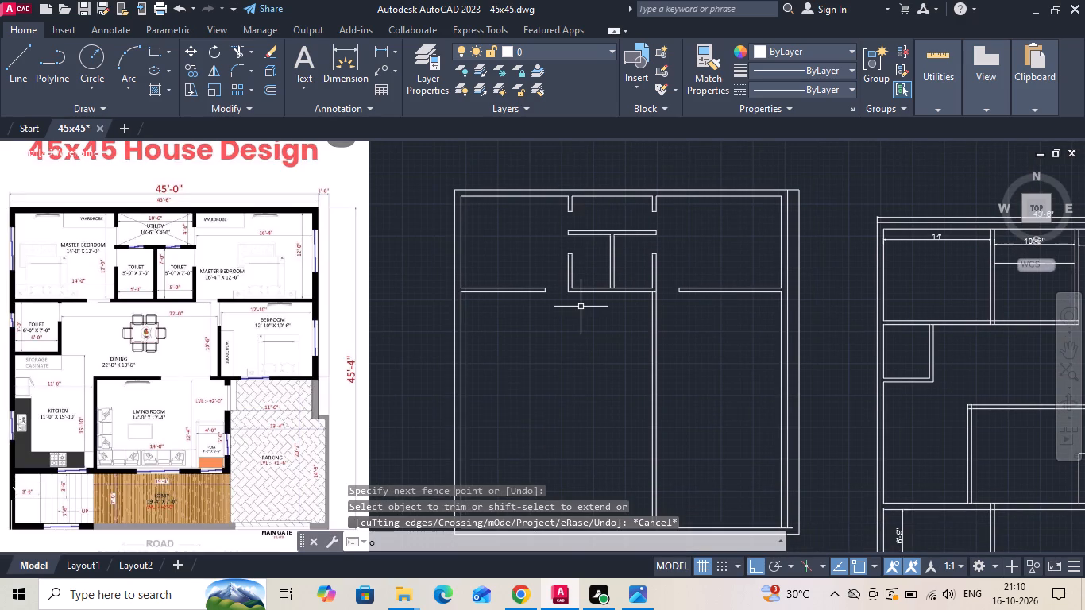
pyautogui.press('Return')
pyautogui.write("7'")
pyautogui.press('Return')
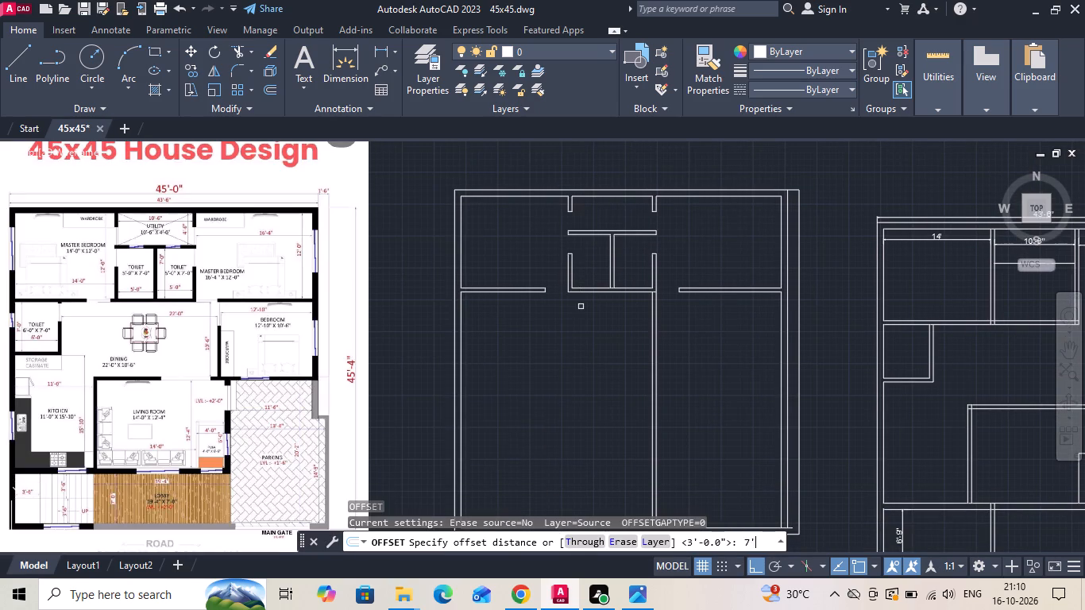
pyautogui.click(500, 294)
pyautogui.click(494, 338)
pyautogui.moveTo(537, 322); pyautogui.dragTo(593, 309, button='middle')
pyautogui.scroll(2, 571, 305)
pyautogui.moveTo(562, 305); pyautogui.dragTo(670, 280, button='middle')
pyautogui.scroll(-1, 670, 280)
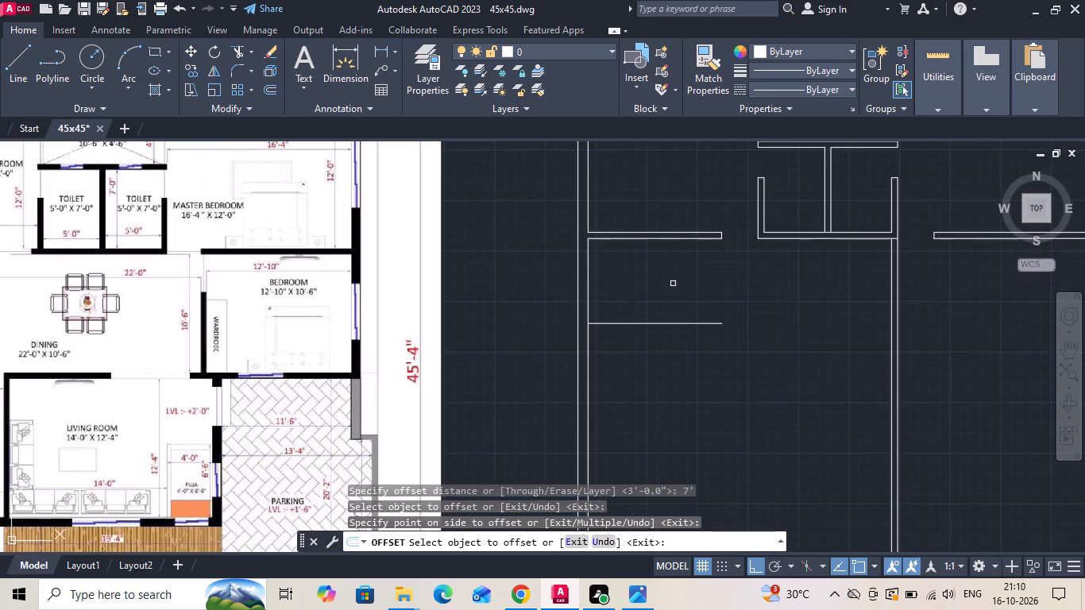
pyautogui.press('Escape')
# Offset the new toilet wall line 6" downward to give the wall its thickness.
pyautogui.scroll(-1, 713, 311)
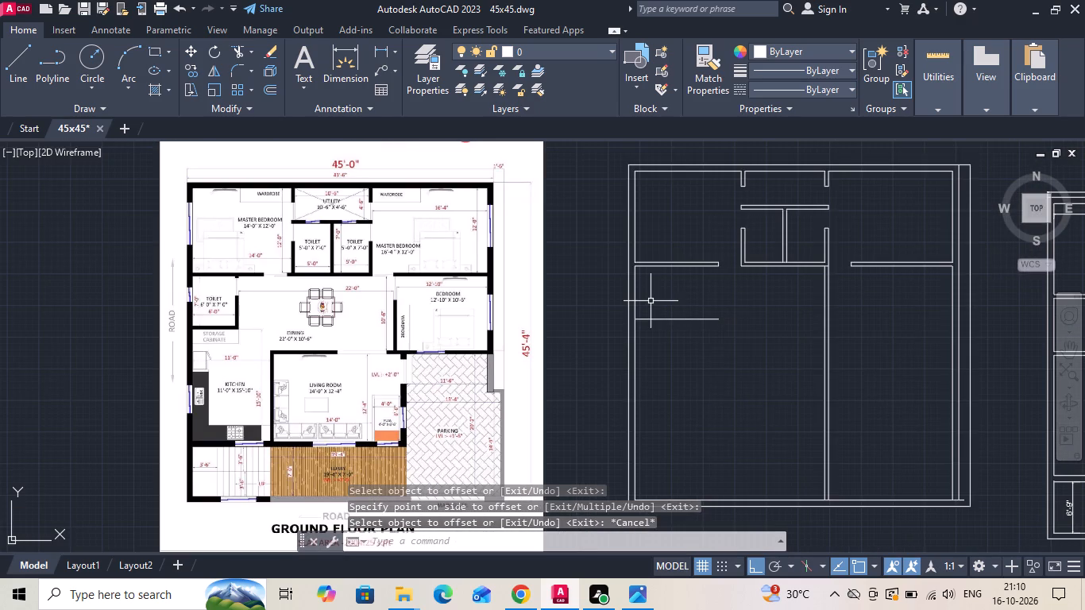
pyautogui.write('o')
pyautogui.press('space')
pyautogui.write('6')
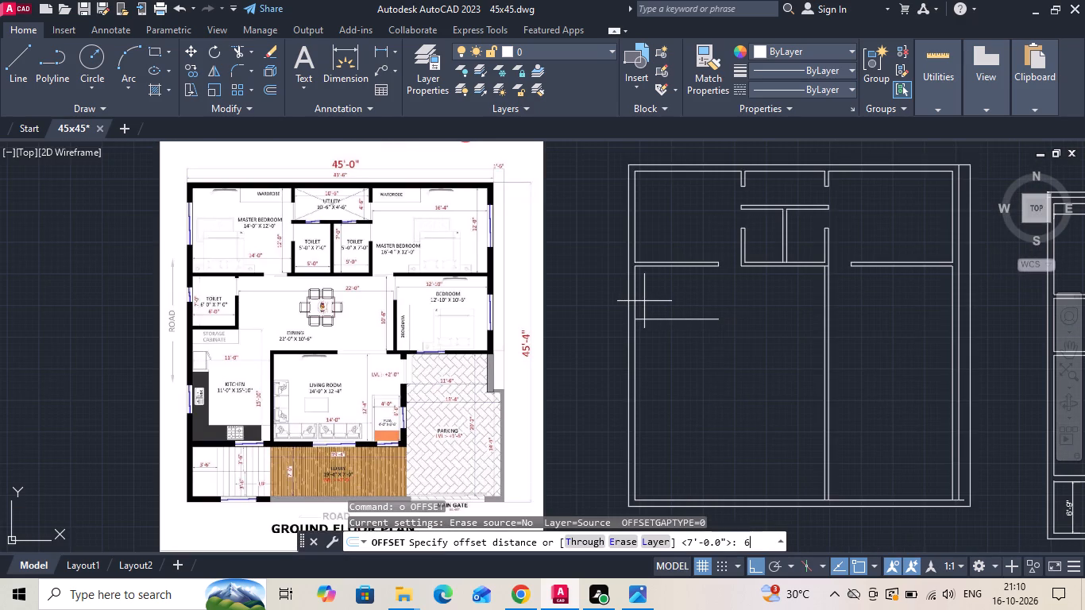
pyautogui.press('space')
pyautogui.click(646, 320)
pyautogui.click(638, 351)
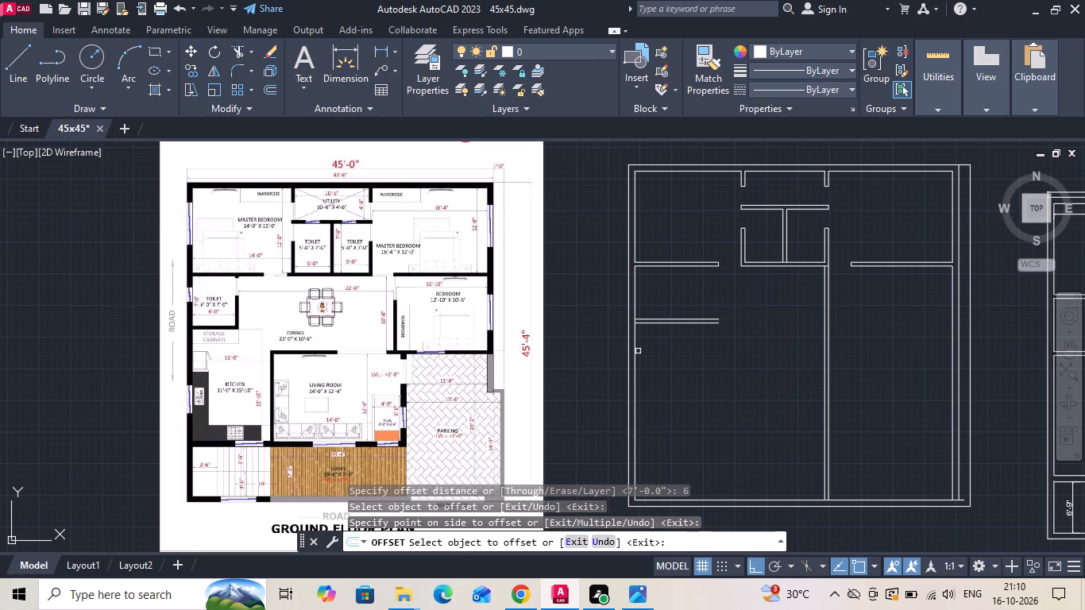
pyautogui.press('Escape')
# Trim the left outer wall's inner face between the two lines of the new toilet wall.
pyautogui.write('tr')
pyautogui.press('space')
pyautogui.press('space')
pyautogui.scroll(1, 650, 311)
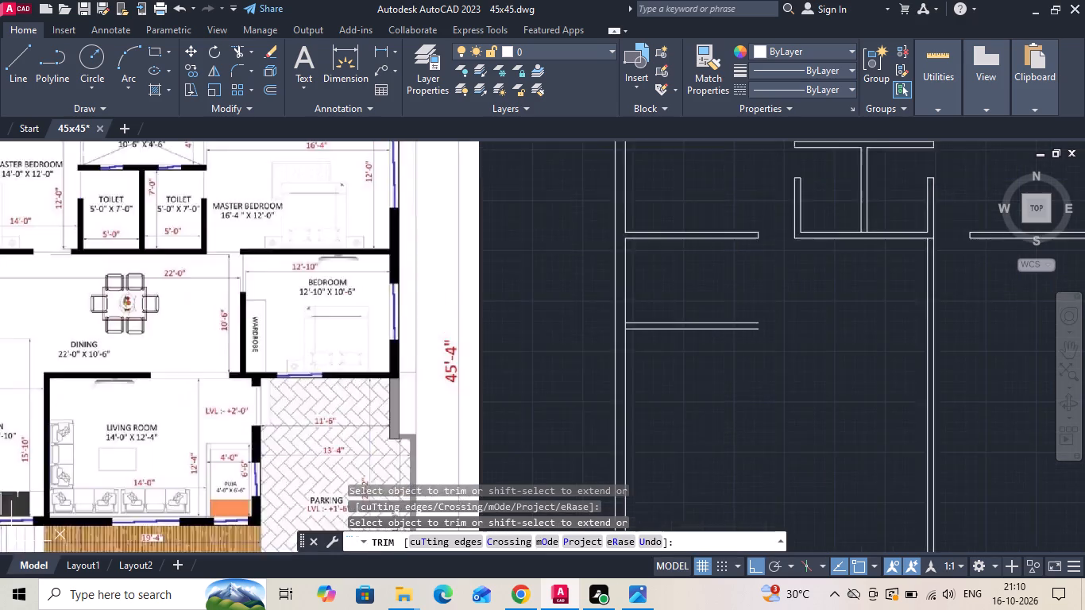
pyautogui.scroll(2, 650, 309)
pyautogui.click(588, 350)
pyautogui.press('Escape')
# Copy the left outer wall's inner face beside the toilet 7' and 7'6" to the right to form the toilet's side wall.
pyautogui.click(592, 307)
pyautogui.click(581, 270)
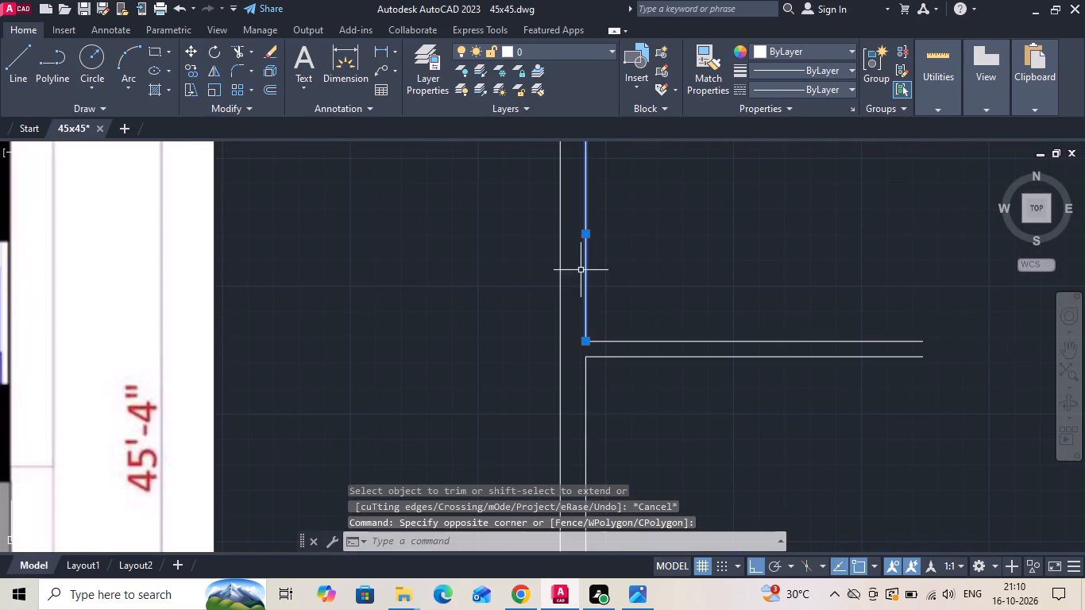
pyautogui.rightClick(579, 268)
pyautogui.click(601, 303)
pyautogui.moveTo(689, 297); pyautogui.dragTo(773, 299)
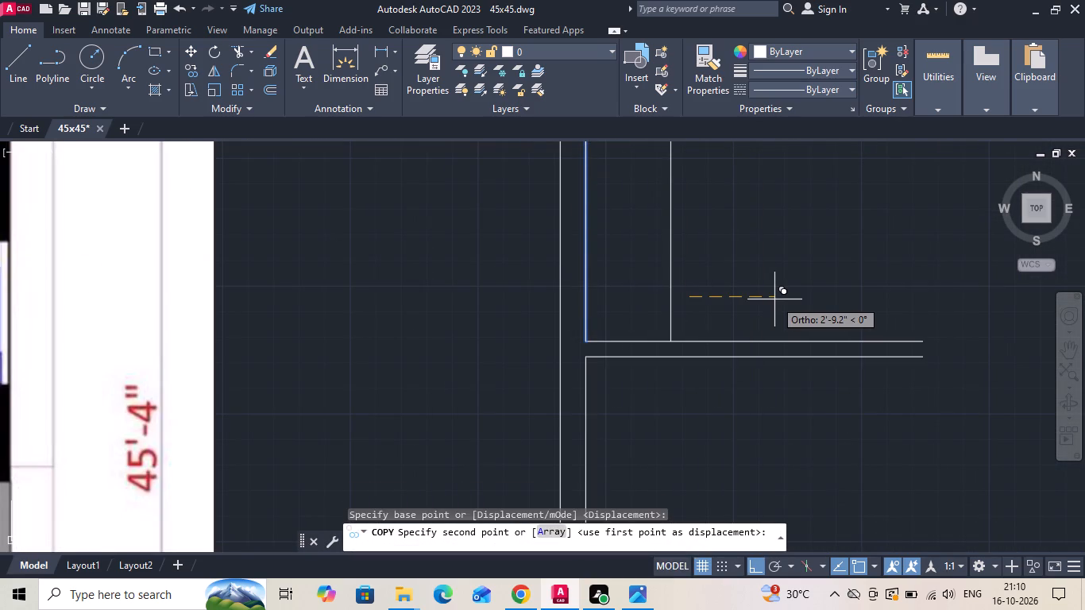
pyautogui.write("7'")
pyautogui.press('Return')
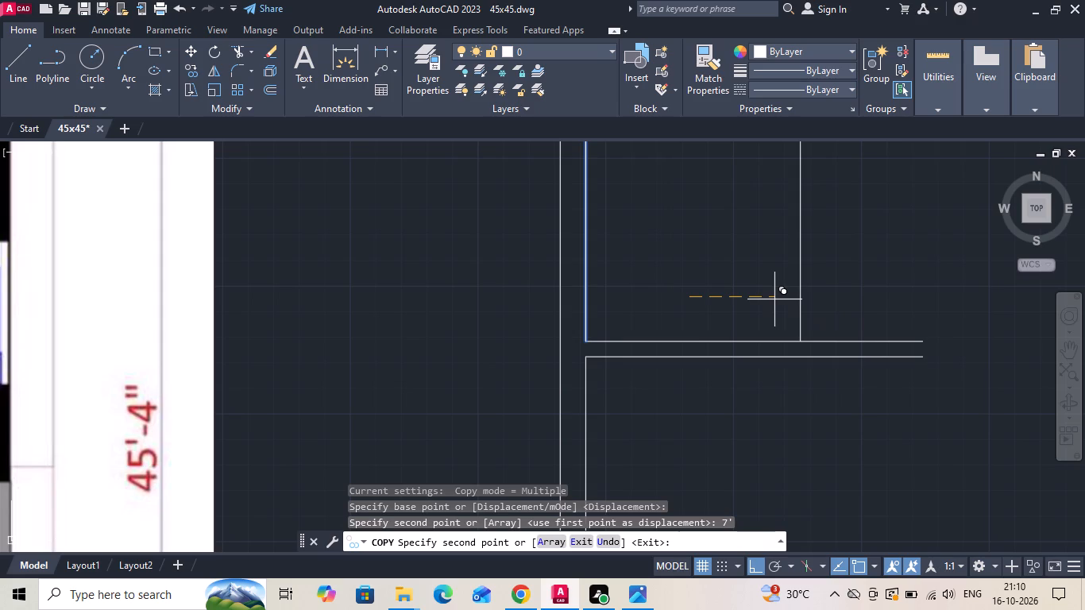
pyautogui.write("7'6")
pyautogui.press('Return')
pyautogui.press('Escape')
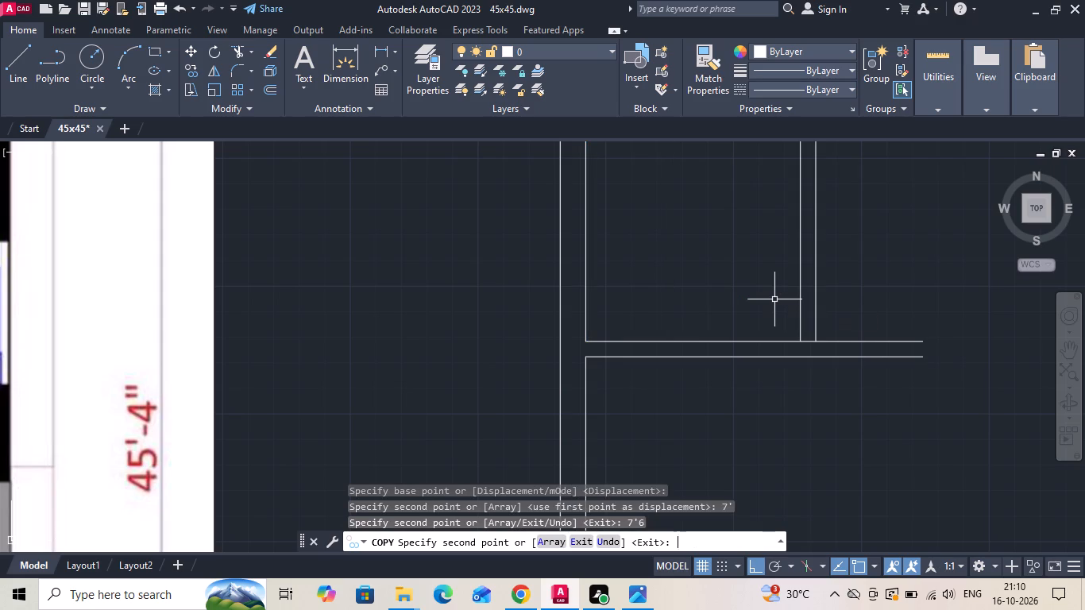
# Extend the toilet side wall's outer line down to the lower line of the toilet's bottom wall.
pyautogui.write('ex')
pyautogui.press('space')
pyautogui.click(815, 327)
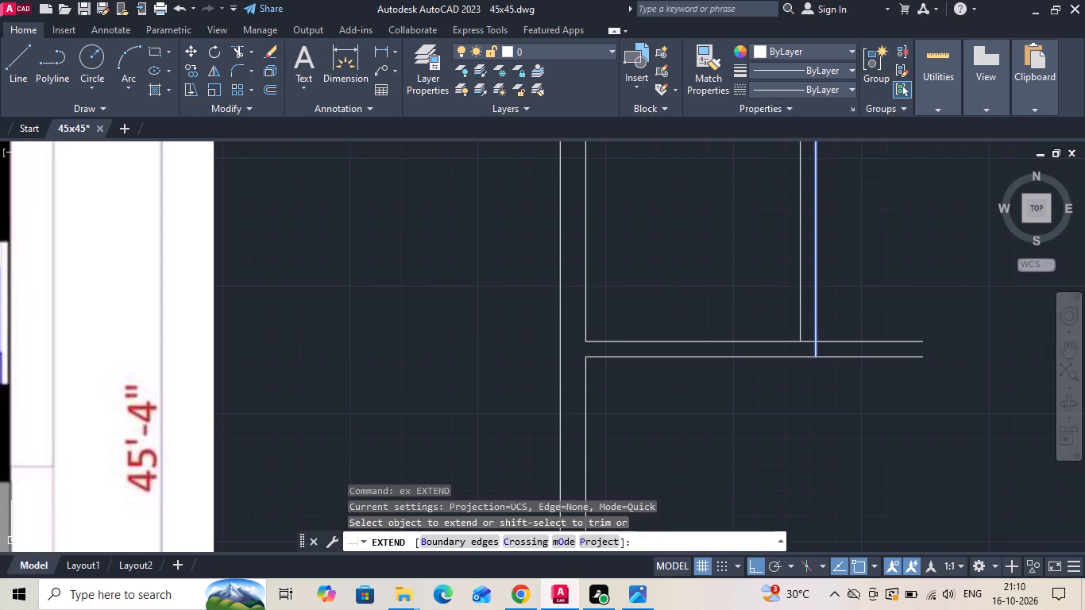
pyautogui.scroll(-2, 801, 353)
pyautogui.scroll(1, 793, 306)
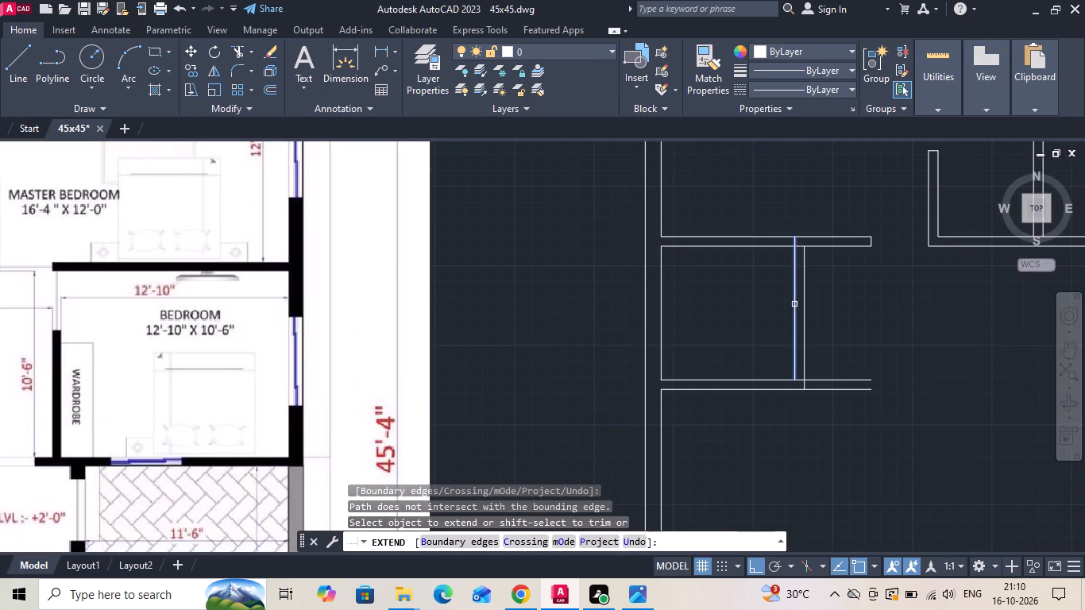
pyautogui.press('`')
pyautogui.press('Escape')
# Offset the bedroom wall's lower line 2'6" downward to mark the common toilet's doorway.
pyautogui.write("o 2'")
pyautogui.write('6')
pyautogui.press('space')
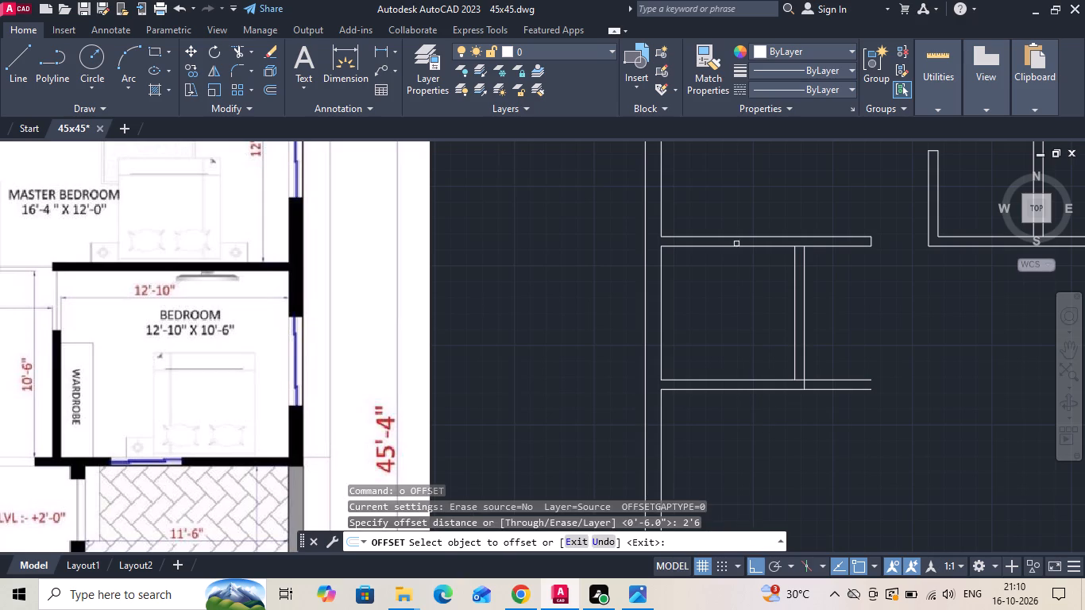
pyautogui.moveTo(737, 245); pyautogui.dragTo(740, 255)
pyautogui.click(736, 291)
pyautogui.press('Escape')
# Trim the toilet side wall to open its 2'6" doorway, clean up the excess marking and bottom wall lines and corner, and save.
pyautogui.press('t')
pyautogui.press('r')
pyautogui.press('space')
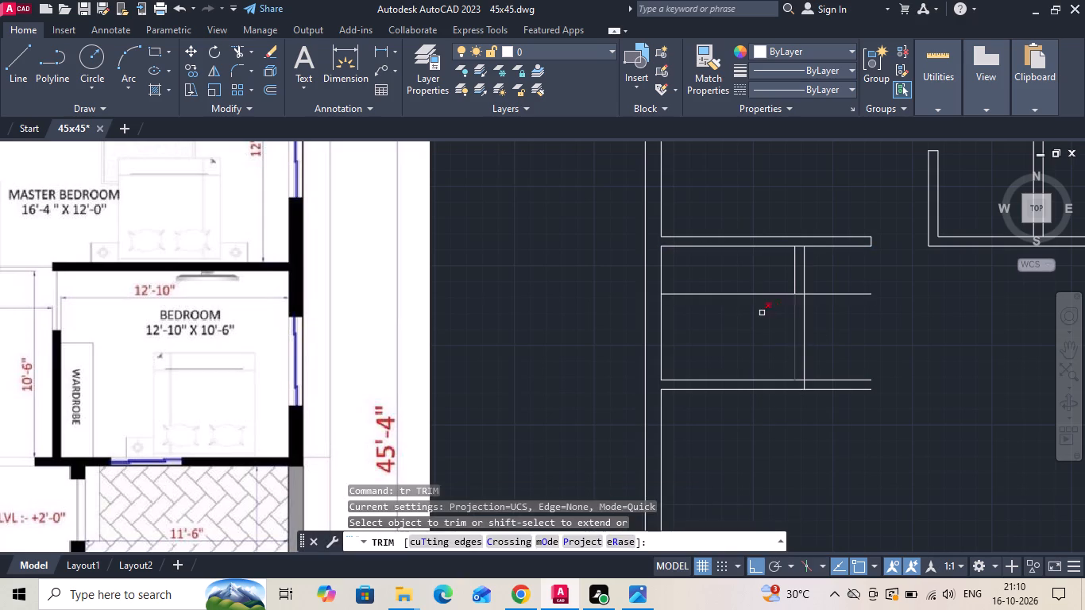
pyautogui.moveTo(761, 313); pyautogui.dragTo(852, 311)
pyautogui.moveTo(850, 342); pyautogui.dragTo(836, 424)
pyautogui.scroll(1, 801, 378)
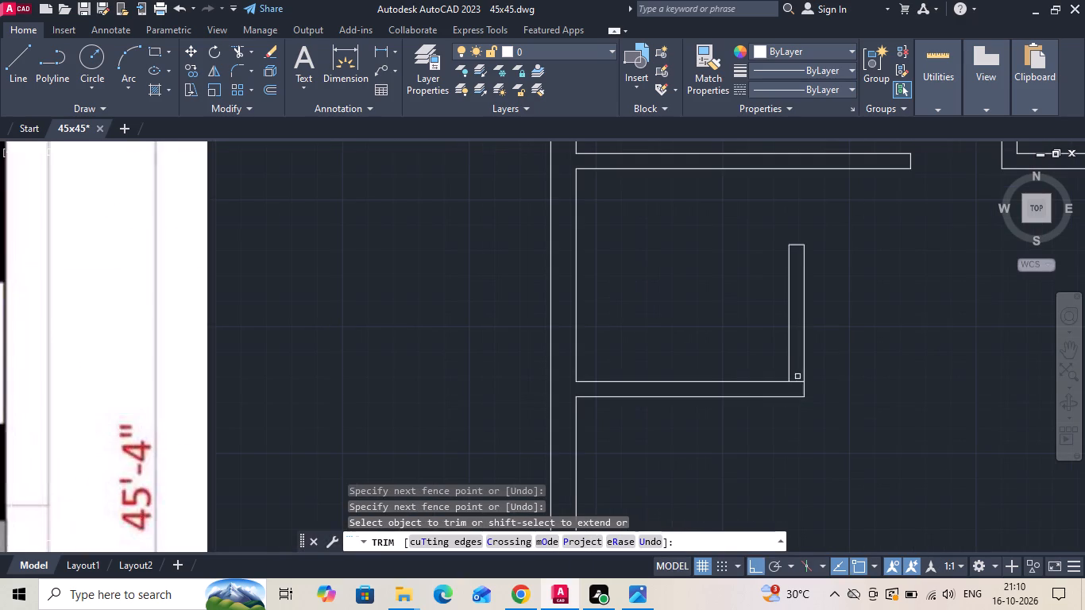
pyautogui.click(793, 384)
pyautogui.click(797, 371)
pyautogui.press('Escape')
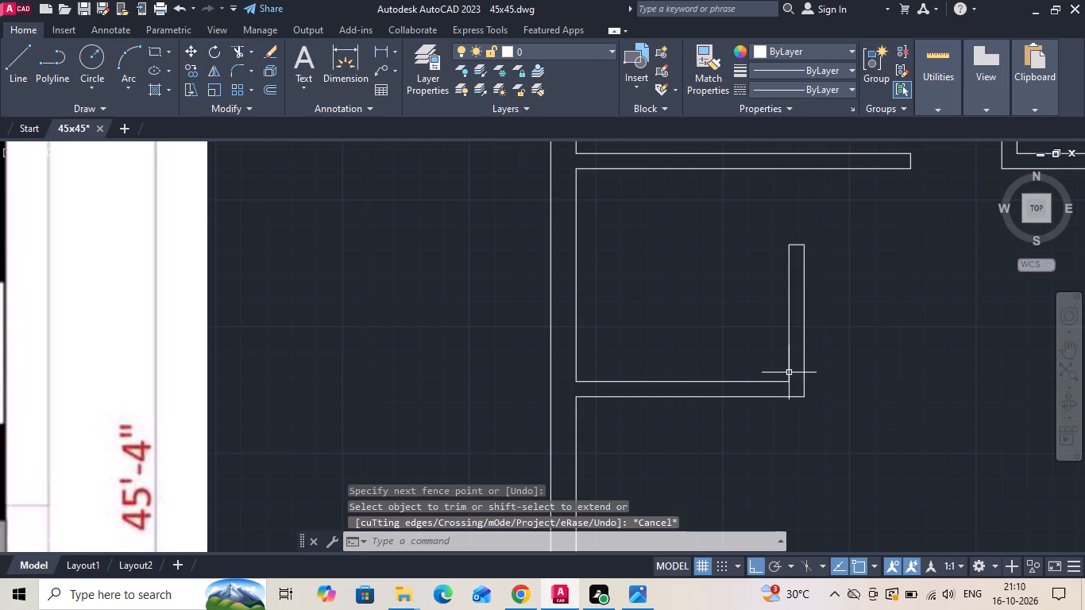
pyautogui.hotkey('ctrl', 's')
# Remove the remaining second partition lines below the lower bedroom wall with Trim.
pyautogui.scroll(-2, 676, 359)
pyautogui.scroll(-1, 612, 288)
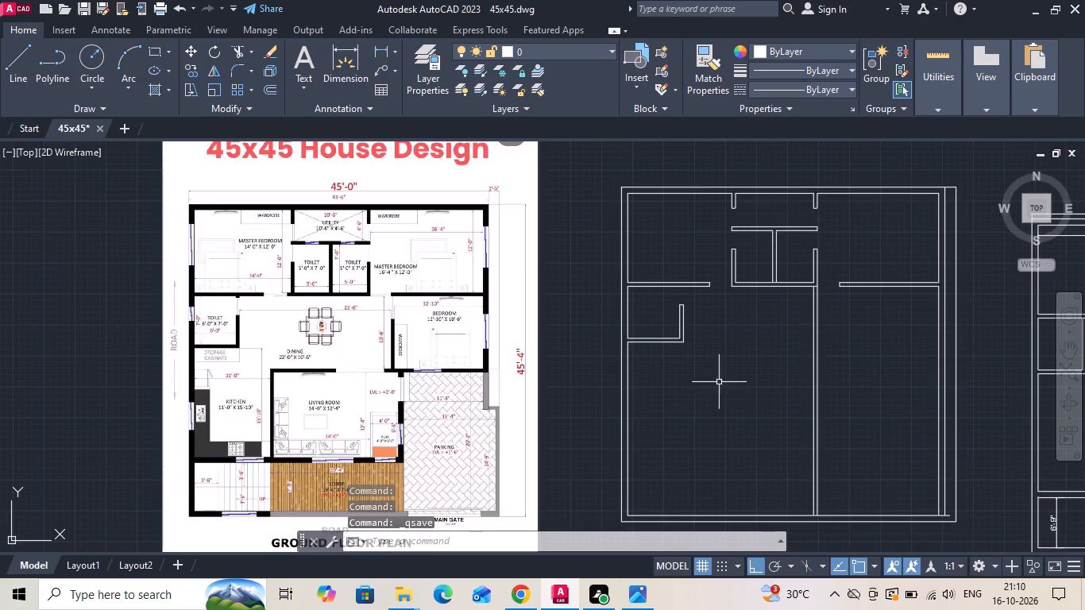
pyautogui.moveTo(727, 384); pyautogui.dragTo(717, 346, button='middle')
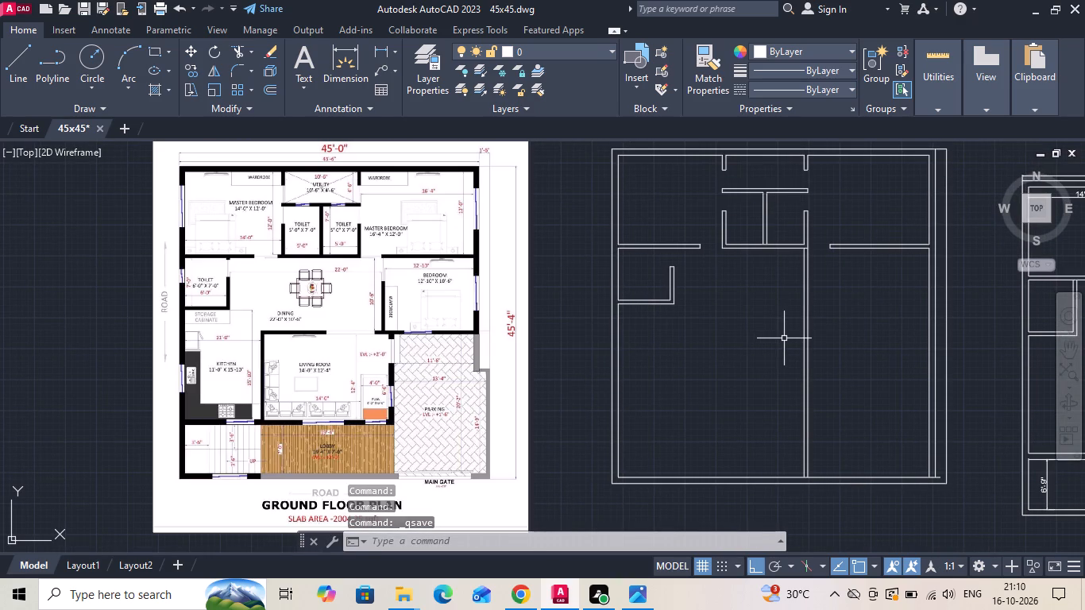
pyautogui.press('t')
pyautogui.write('r')
pyautogui.press('space')
pyautogui.moveTo(788, 334); pyautogui.dragTo(817, 346)
pyautogui.press('Escape')
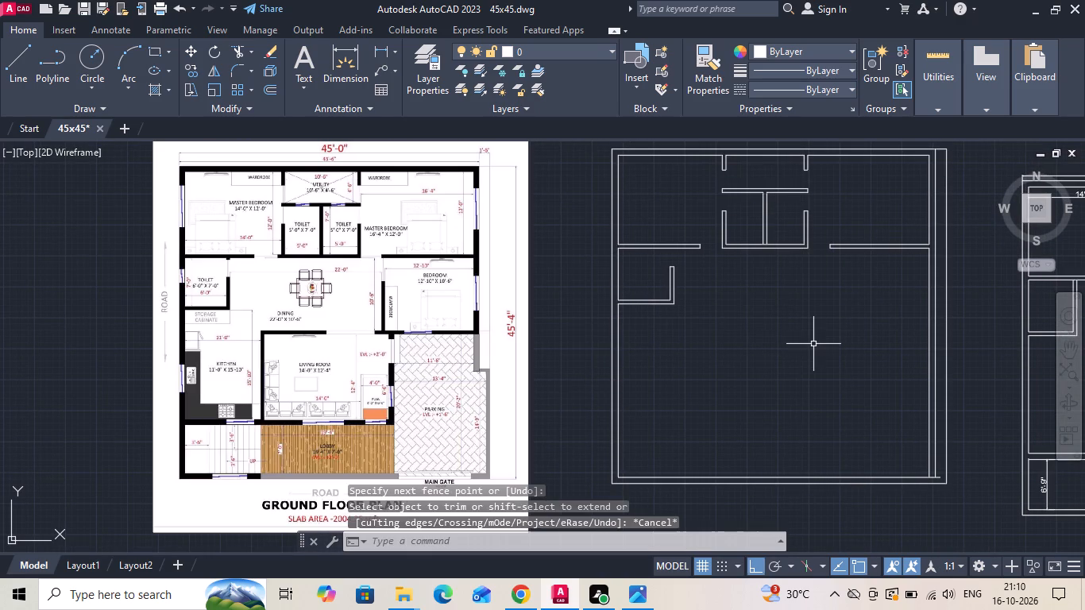
# Offset the inner line of the right outer wall 12'10" inward to mark the bedroom's side wall.
pyautogui.scroll(1, 881, 259)
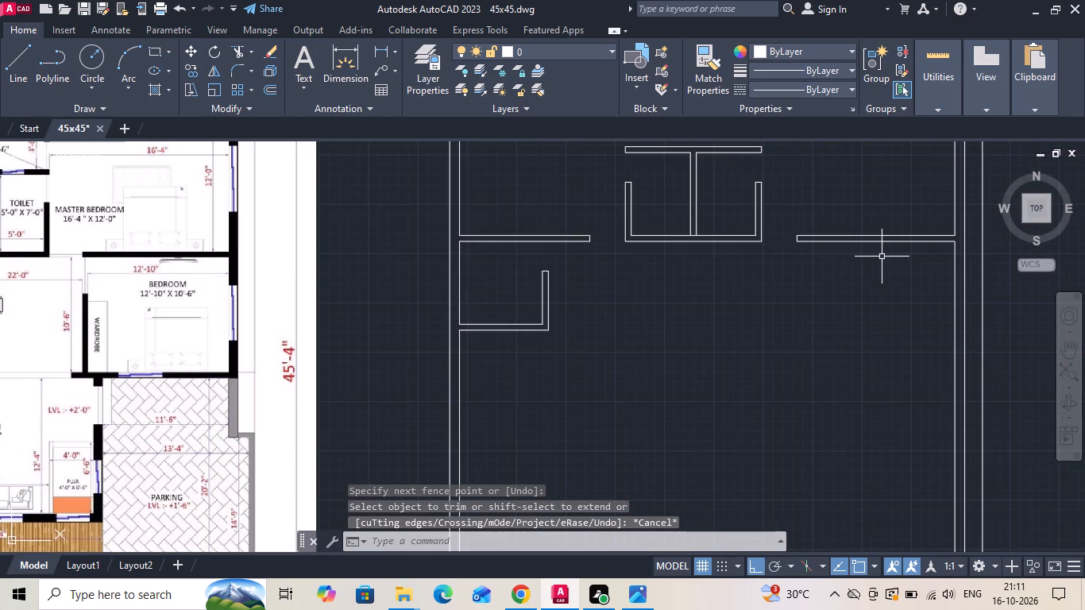
pyautogui.write('o')
pyautogui.press('space')
pyautogui.press('1')
pyautogui.press('2')
pyautogui.write("'10")
pyautogui.press('Return')
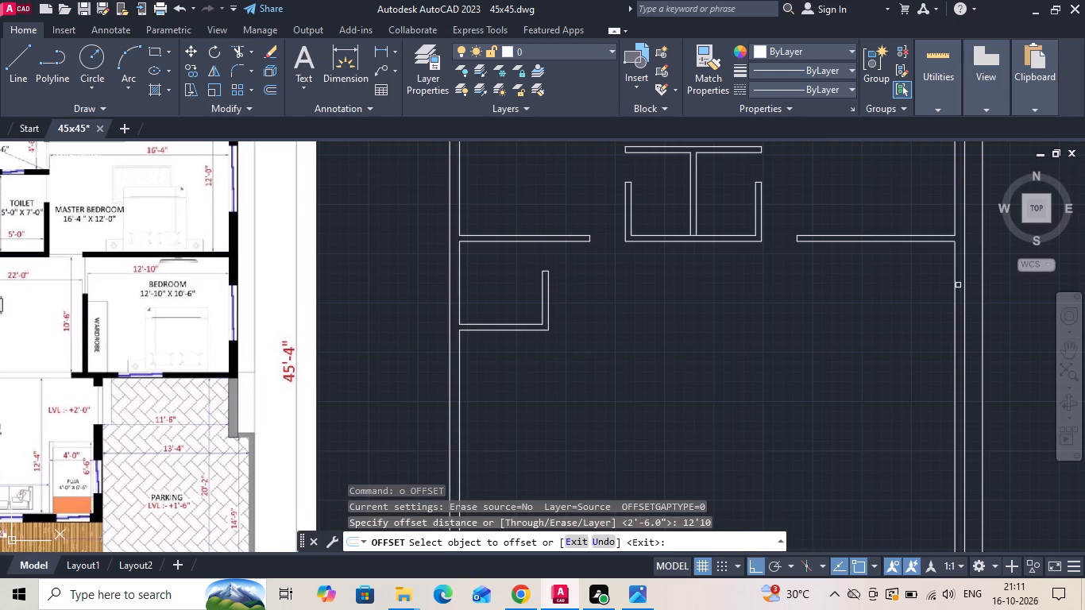
pyautogui.moveTo(953, 294); pyautogui.dragTo(945, 307)
pyautogui.click(893, 330)
pyautogui.press('Escape')
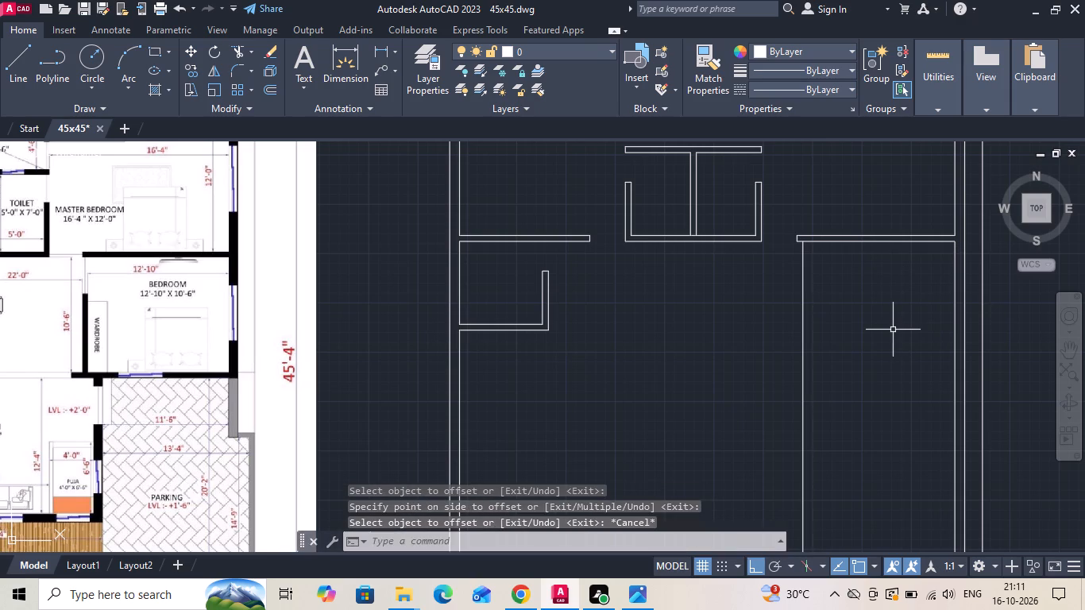
# Offset the new bedroom side wall line 5" toward the dining area to give the wall its thickness.
pyautogui.write('o')
pyautogui.press('space')
pyautogui.press('5')
pyautogui.press('space')
pyautogui.scroll(1, 824, 263)
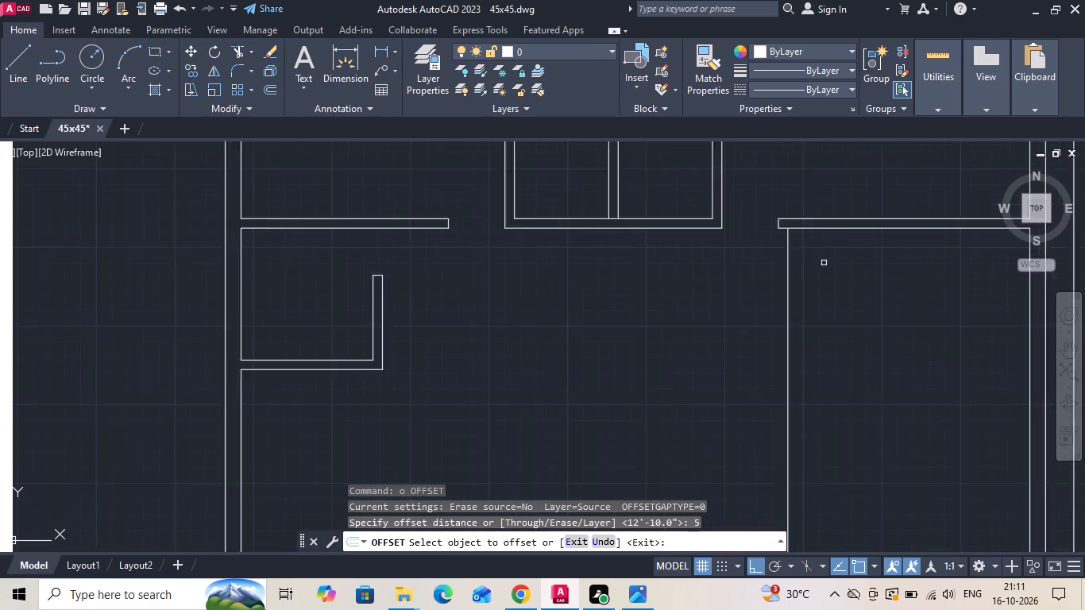
pyautogui.scroll(1, 823, 261)
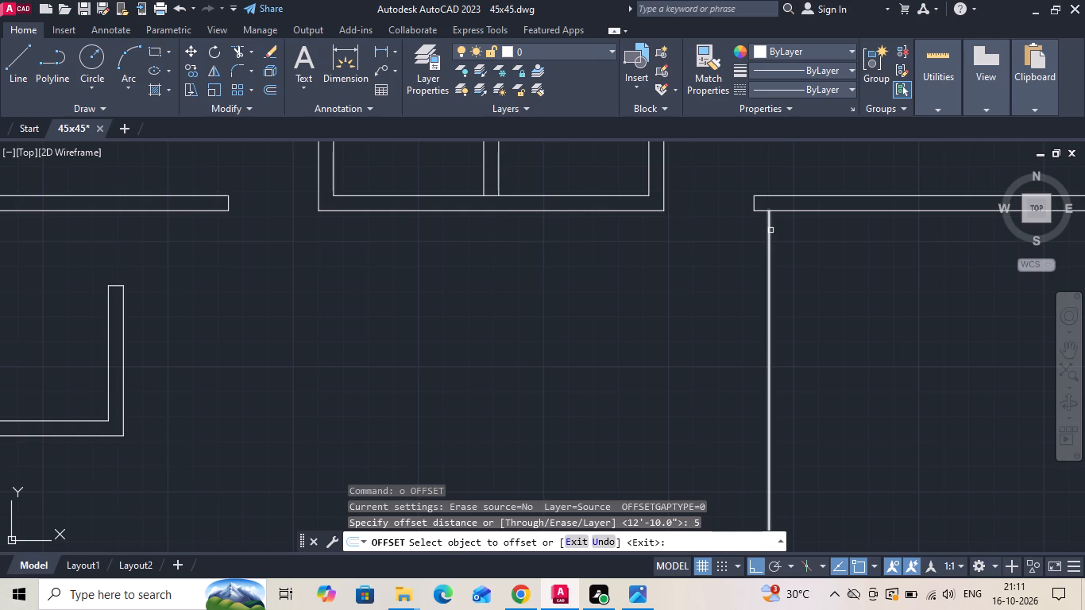
pyautogui.click(771, 230)
pyautogui.click(731, 247)
pyautogui.scroll(2, 758, 211)
pyautogui.press('Escape')
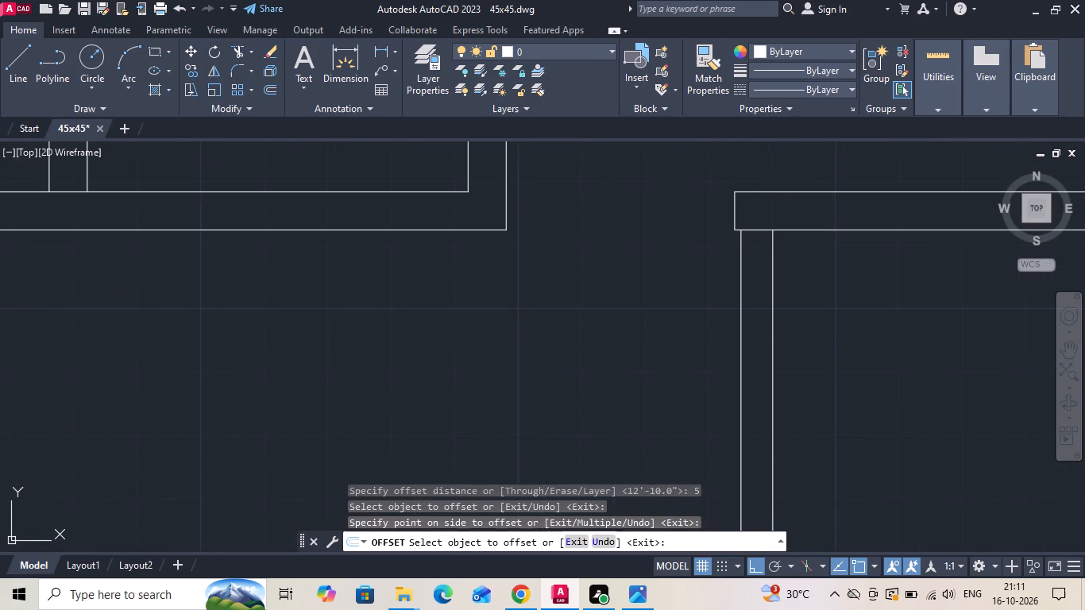
pyautogui.scroll(-4, 697, 304)
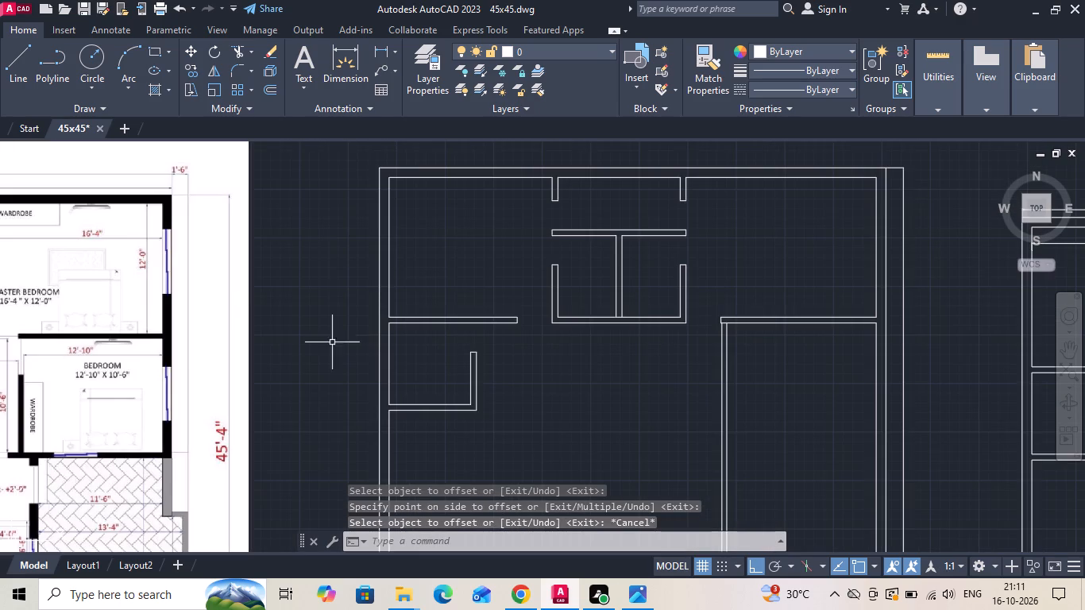
# Add a horizontal linear dimension across the dining area, from the bedroom's side wall to the common toilet's side wall.
pyautogui.moveTo(572, 353); pyautogui.dragTo(809, 319, button='middle')
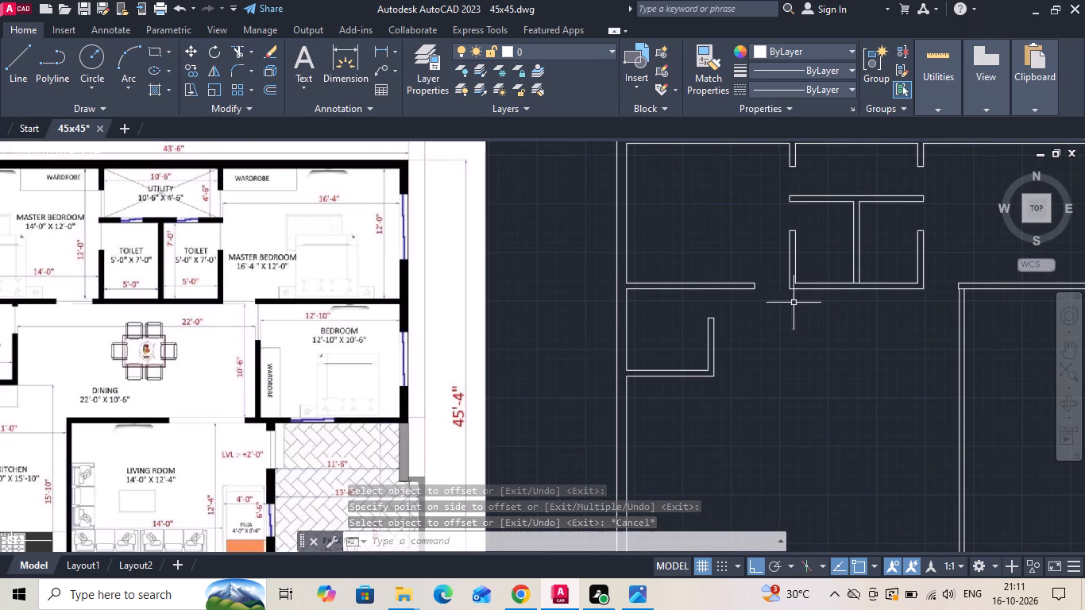
pyautogui.click(379, 53)
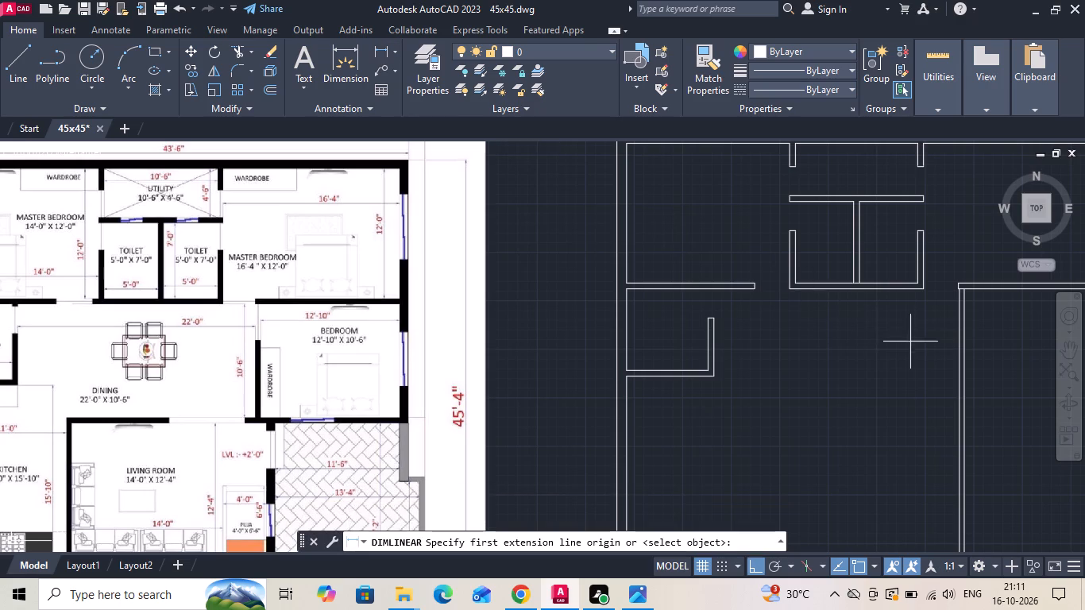
pyautogui.click(955, 347)
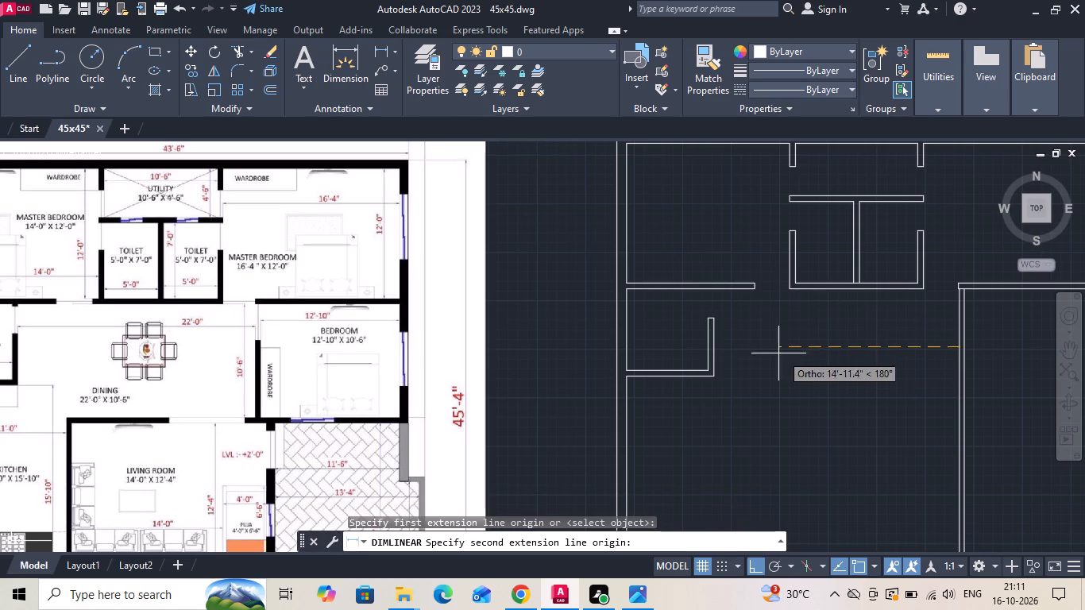
pyautogui.scroll(1, 736, 340)
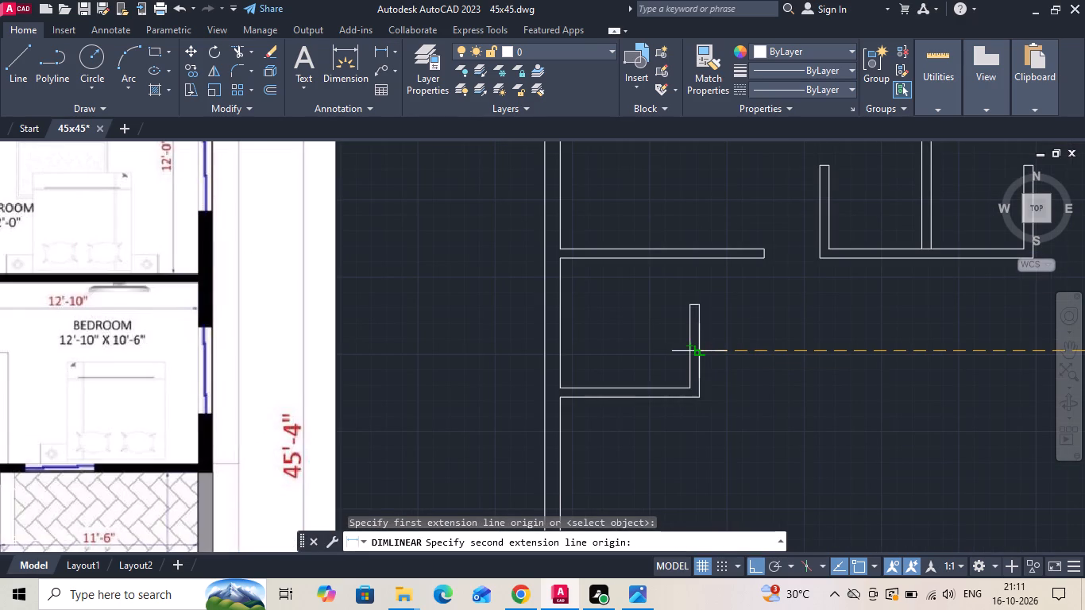
pyautogui.click(702, 354)
pyautogui.click(717, 357)
pyautogui.scroll(-1, 718, 357)
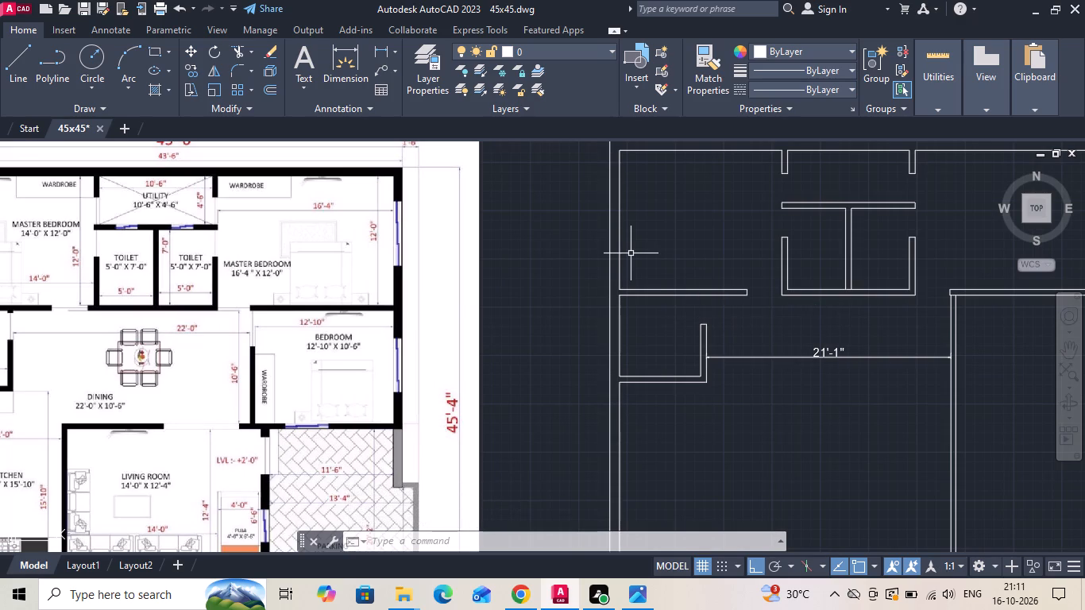
pyautogui.scroll(-1, 570, 265)
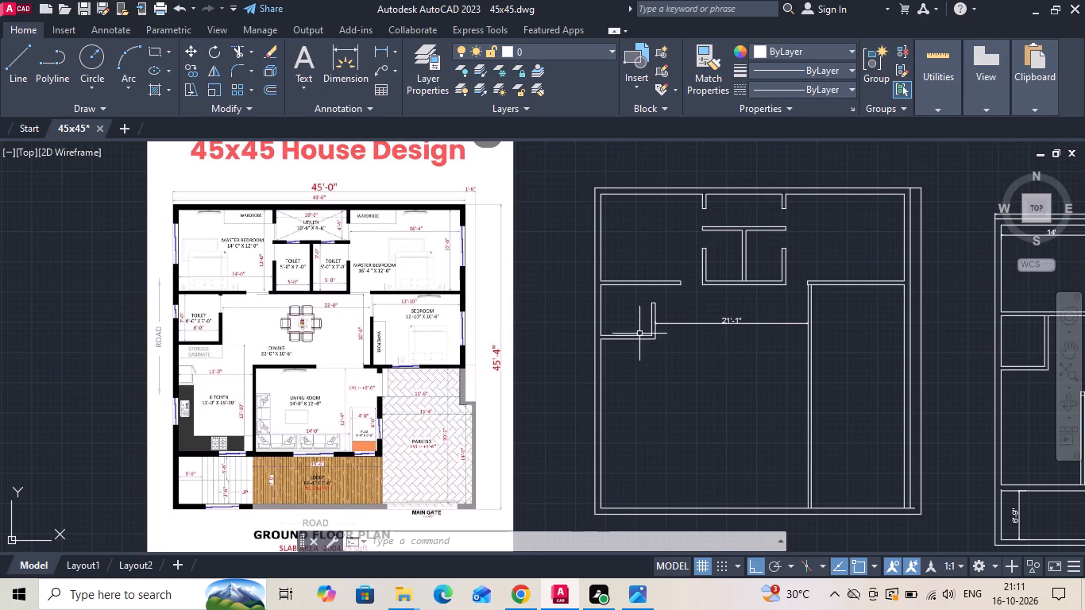
# Add a linear dimension for the bedroom's width between its side wall and the right outer wall.
pyautogui.click(388, 48)
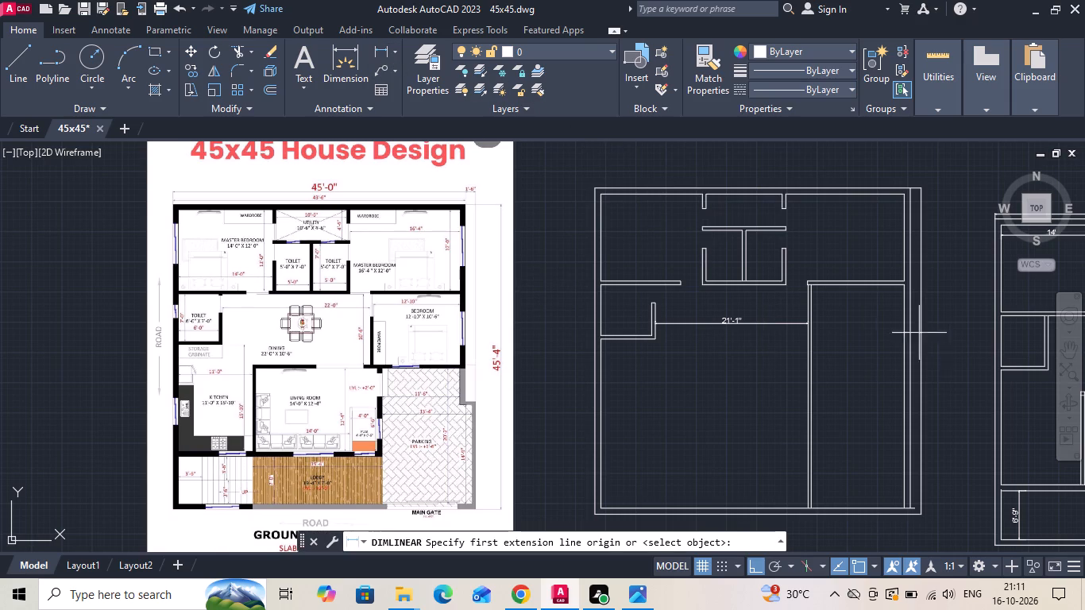
pyautogui.scroll(1, 906, 327)
pyautogui.click(903, 313)
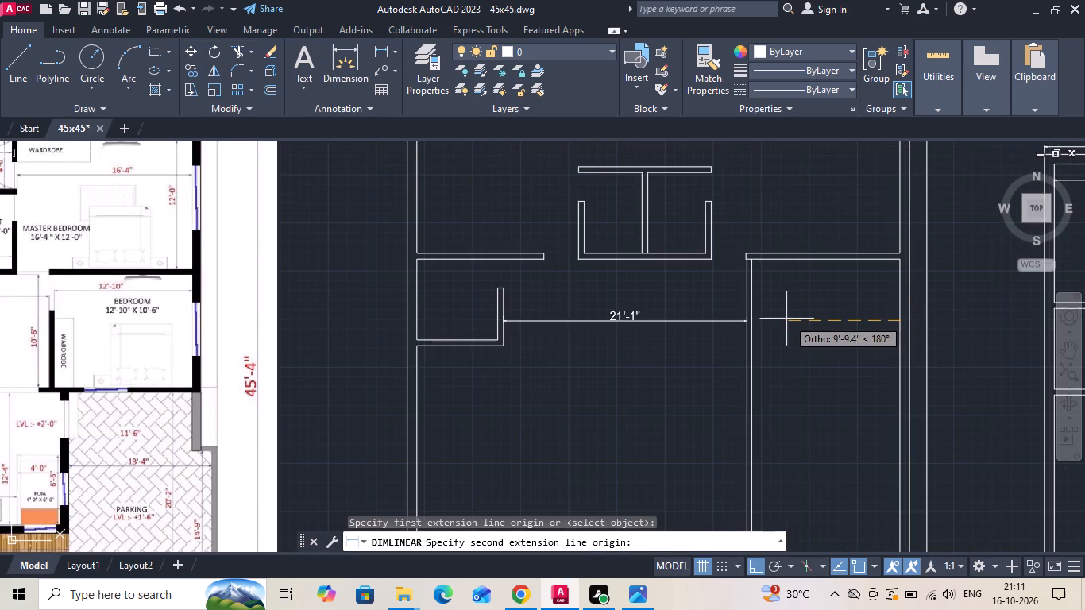
pyautogui.click(756, 322)
pyautogui.scroll(1, 863, 323)
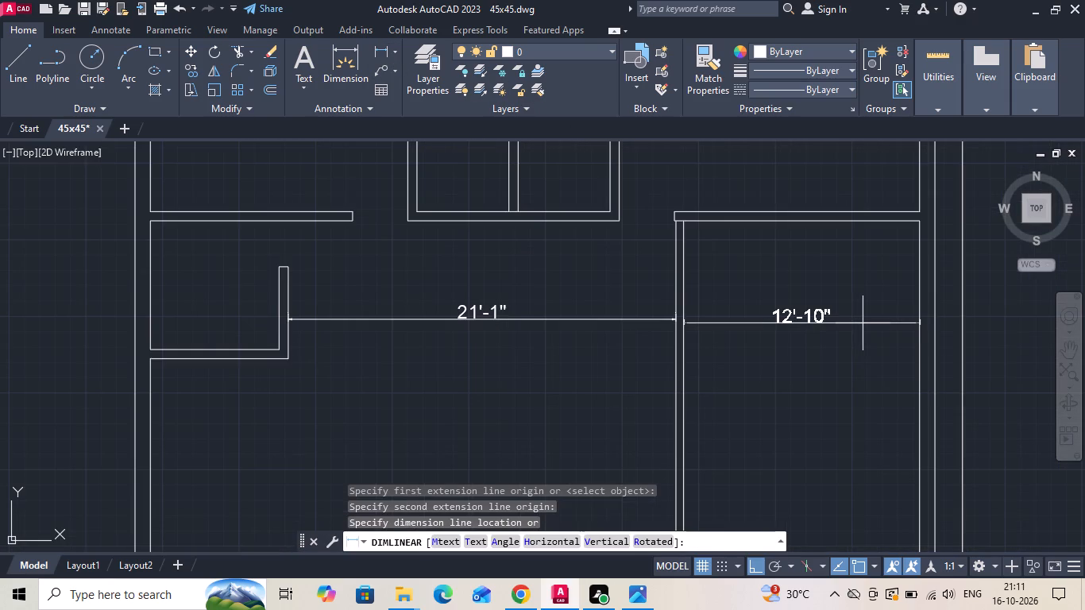
pyautogui.click(863, 323)
pyautogui.scroll(-2, 855, 315)
pyautogui.press('Escape')
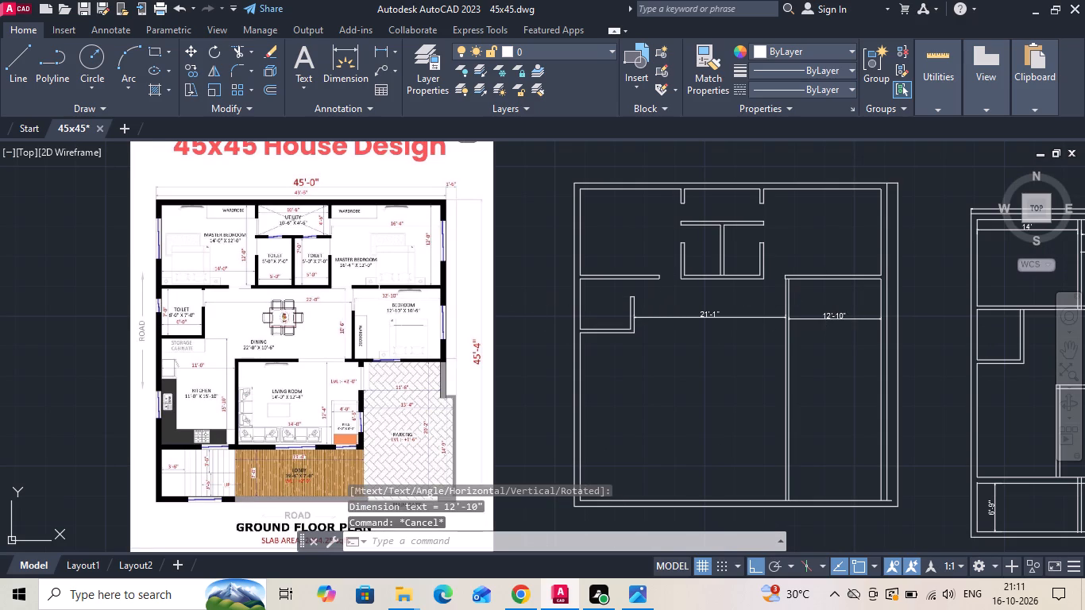
# Measure the common toilet's inner width without placing a dimension.
pyautogui.click(384, 52)
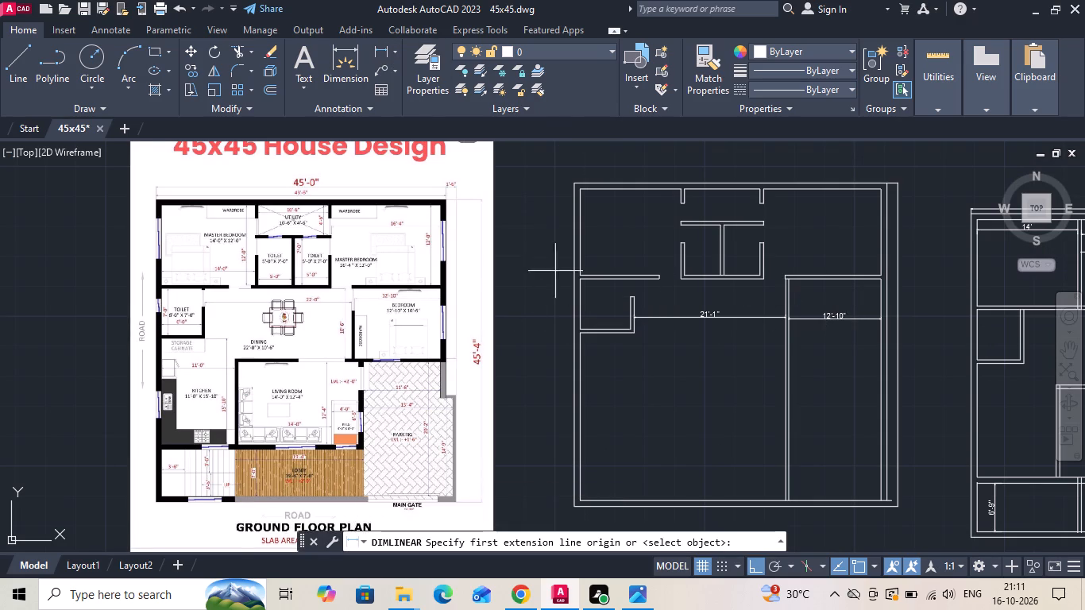
pyautogui.scroll(2, 561, 278)
pyautogui.click(697, 336)
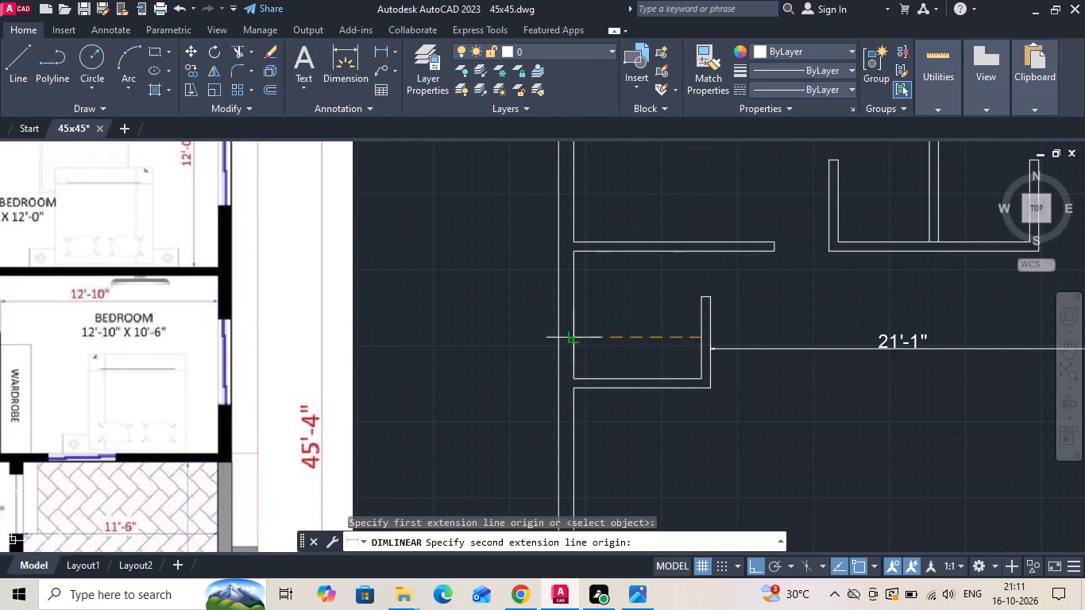
pyautogui.click(577, 337)
pyautogui.press('Escape')
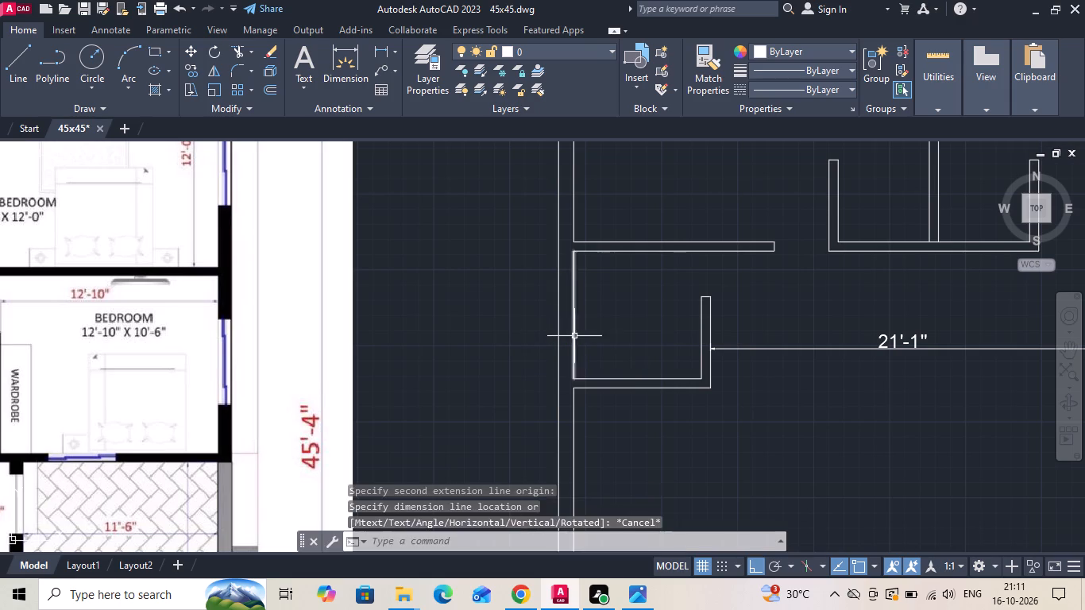
# Move the common toilet's side wall, with its end line, 12" toward the left outer wall.
pyautogui.scroll(-2, 720, 328)
pyautogui.scroll(3, 720, 329)
pyautogui.moveTo(713, 313); pyautogui.dragTo(706, 311)
pyautogui.click(639, 268)
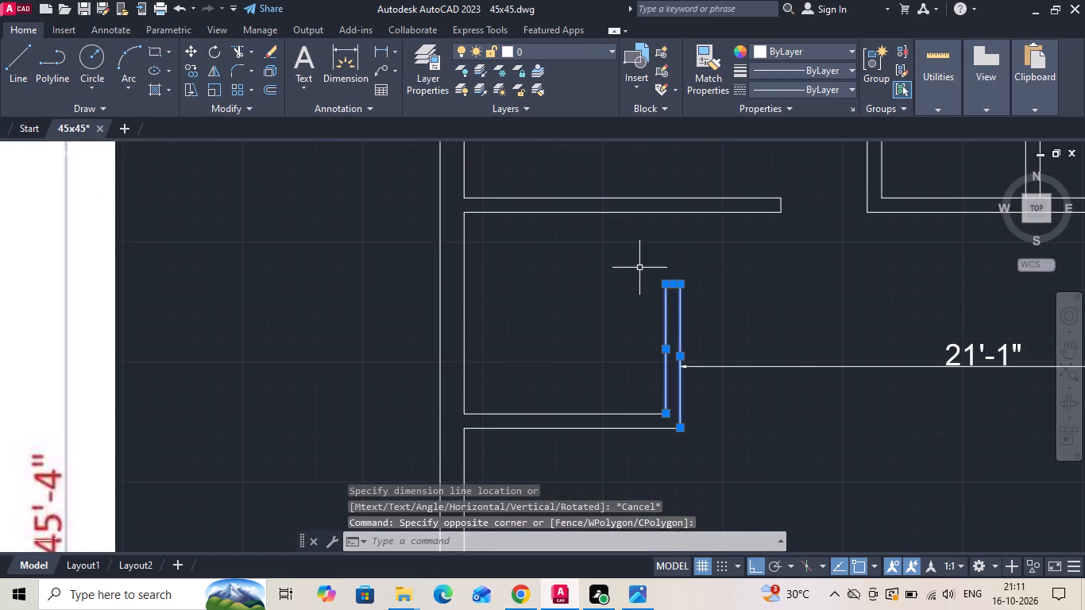
pyautogui.rightClick(623, 282)
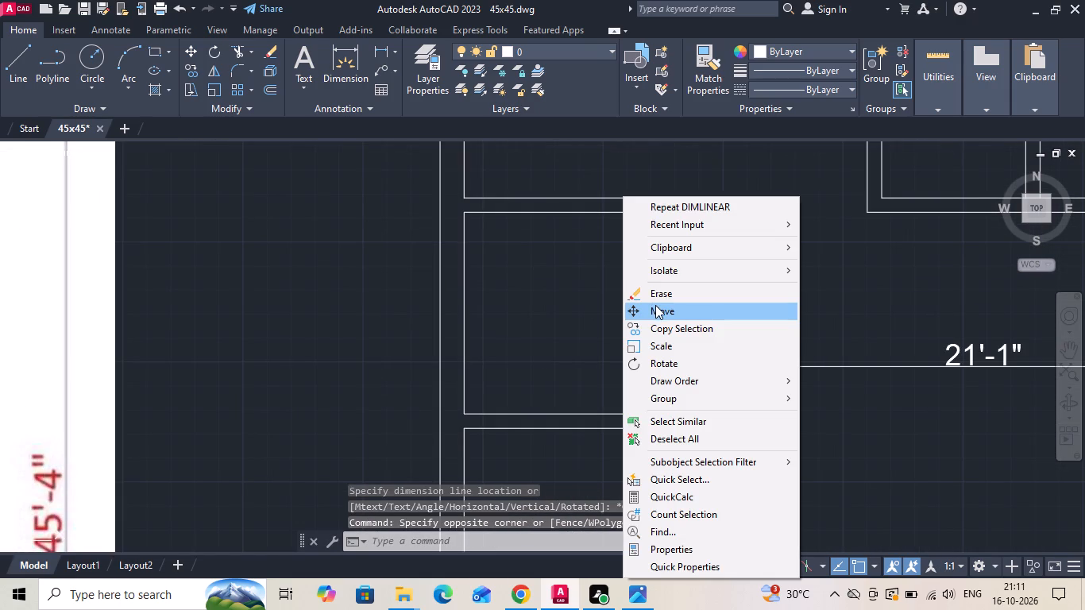
pyautogui.click(655, 305)
pyautogui.scroll(-3, 718, 346)
pyautogui.scroll(2, 716, 361)
pyautogui.moveTo(791, 409); pyautogui.dragTo(782, 409)
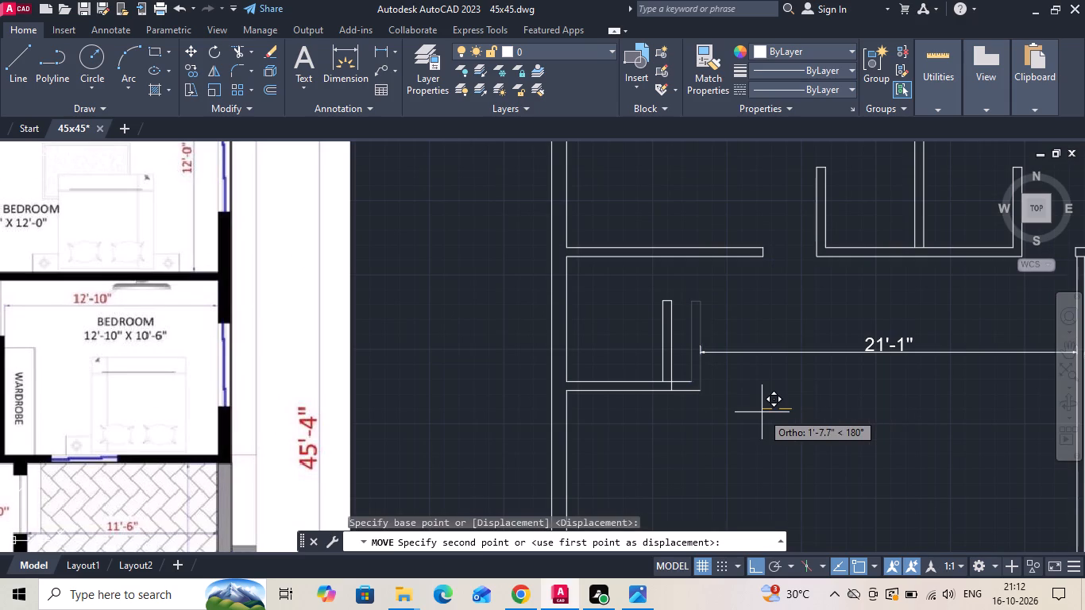
pyautogui.write('12')
pyautogui.press('space')
# Measure the common toilet's depth from the bedroom wall to its bottom wall without placing a dimension.
pyautogui.click(386, 52)
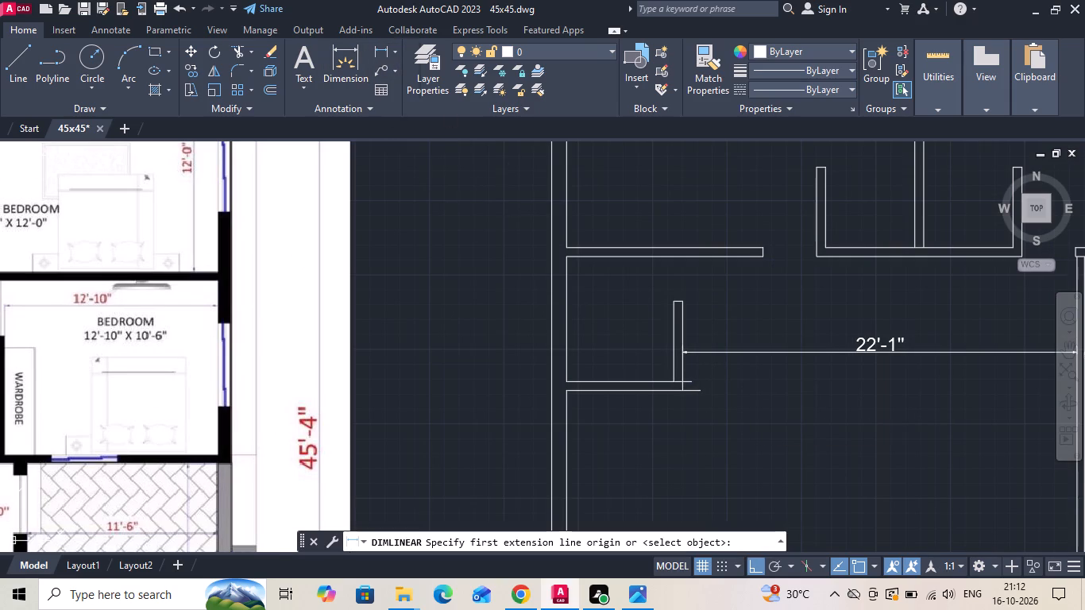
pyautogui.click(593, 261)
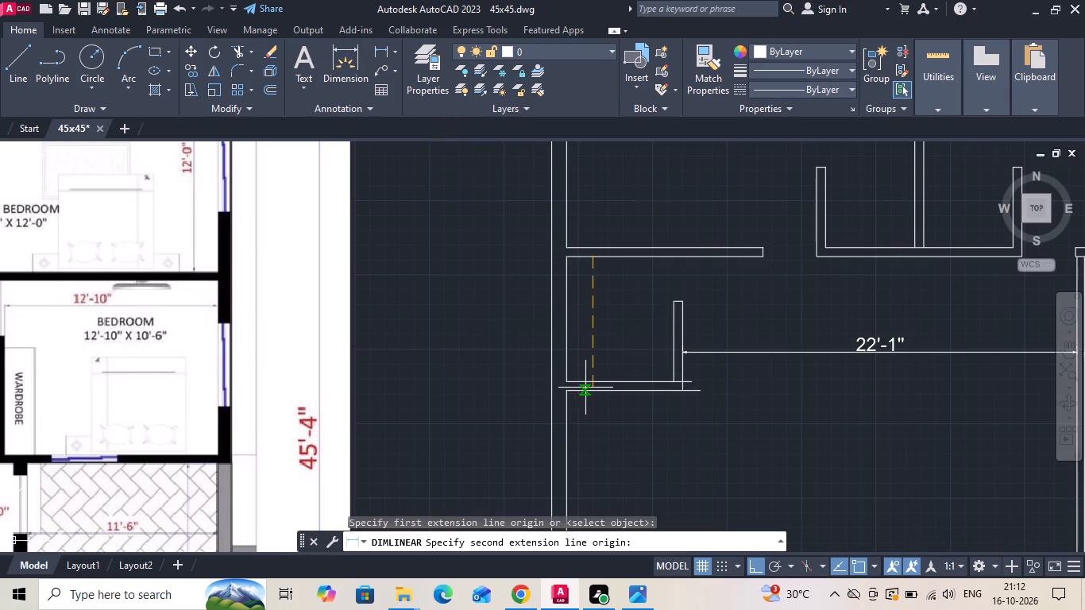
pyautogui.click(587, 384)
pyautogui.press('Escape')
pyautogui.scroll(-2, 637, 345)
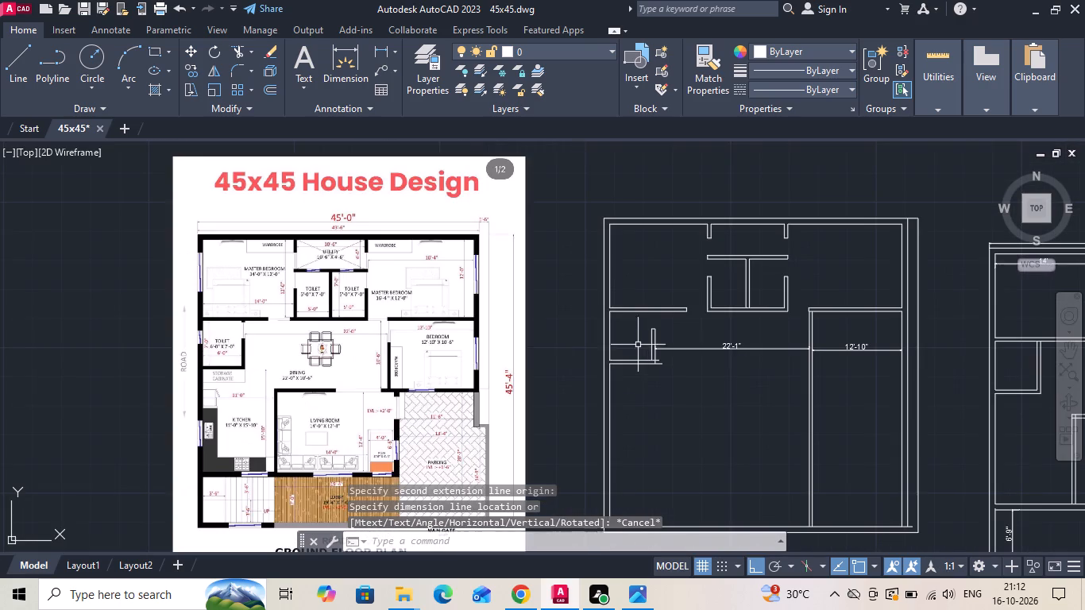
# Trim the toilet's bottom wall lines projecting past the moved side wall and the inner line crossing the corner.
pyautogui.scroll(3, 628, 348)
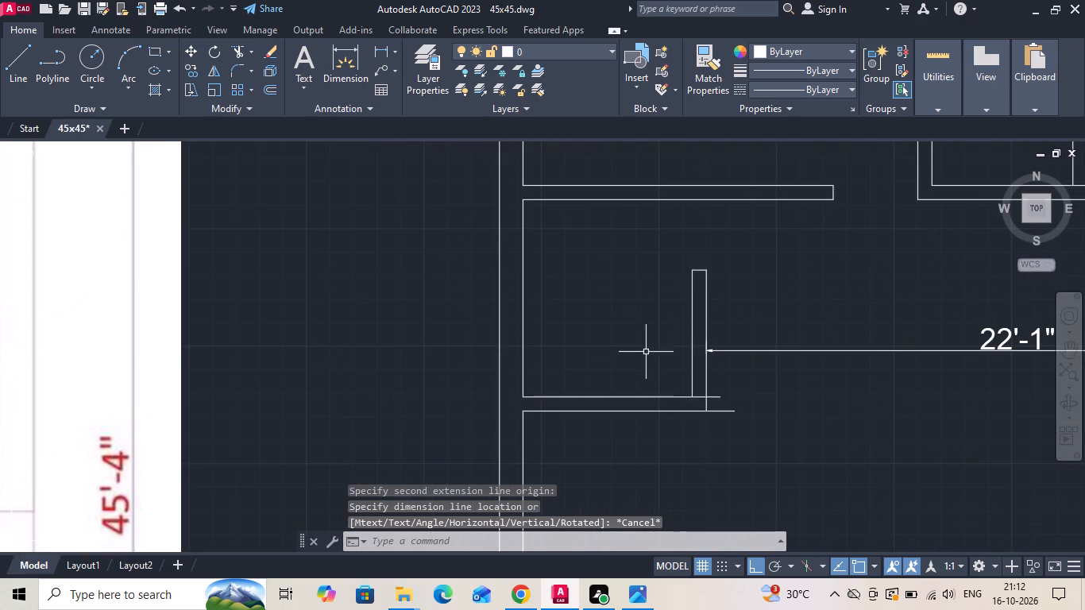
pyautogui.press('t')
pyautogui.press('r')
pyautogui.press('space')
pyautogui.moveTo(716, 393); pyautogui.dragTo(711, 445)
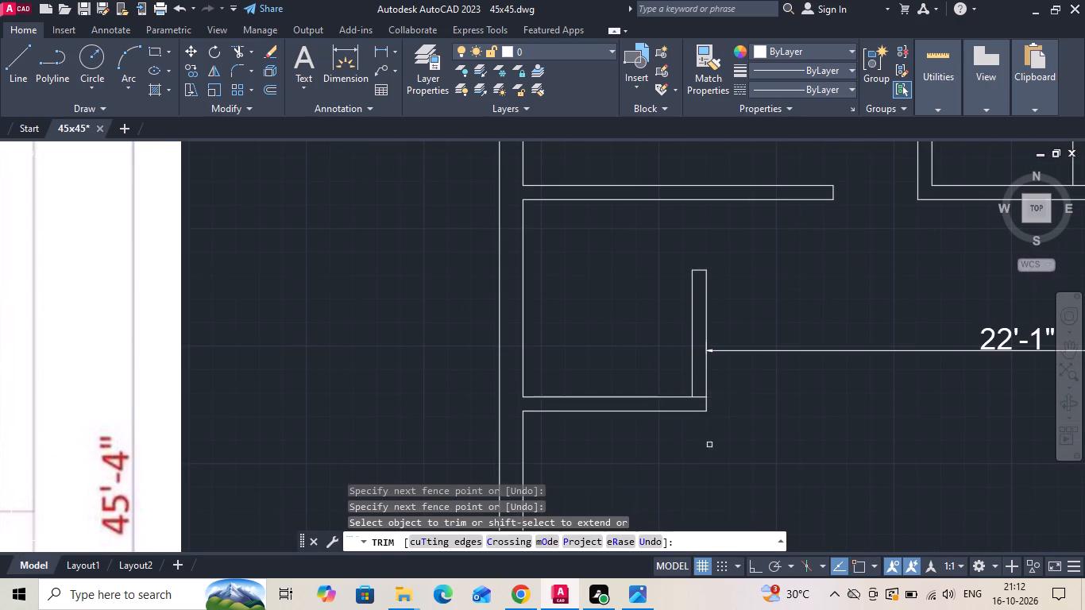
pyautogui.click(699, 397)
pyautogui.press('Escape')
pyautogui.scroll(-2, 696, 399)
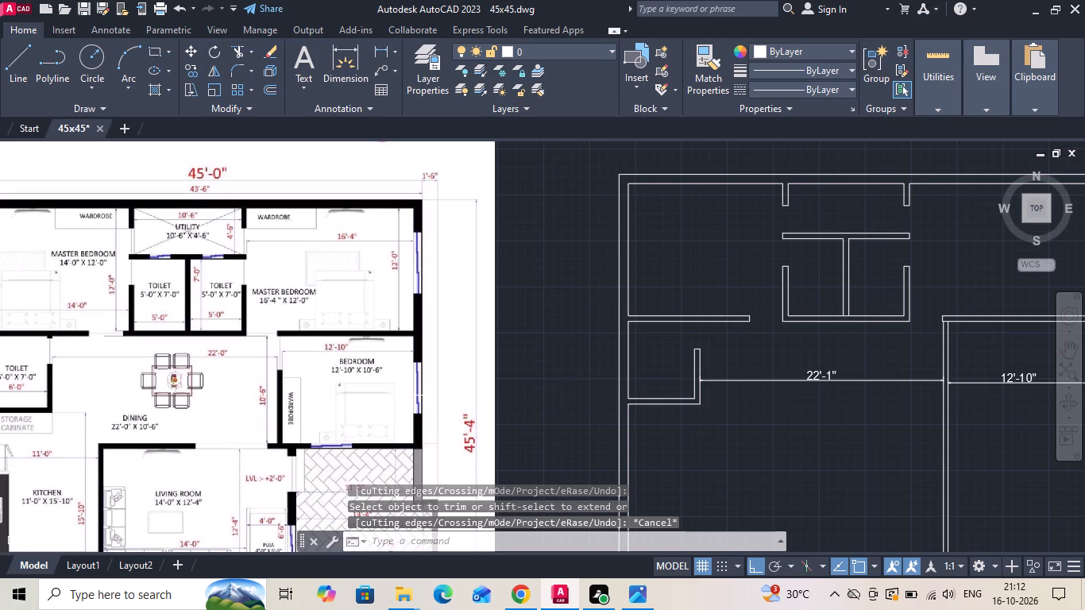
pyautogui.middleClick(981, 362)
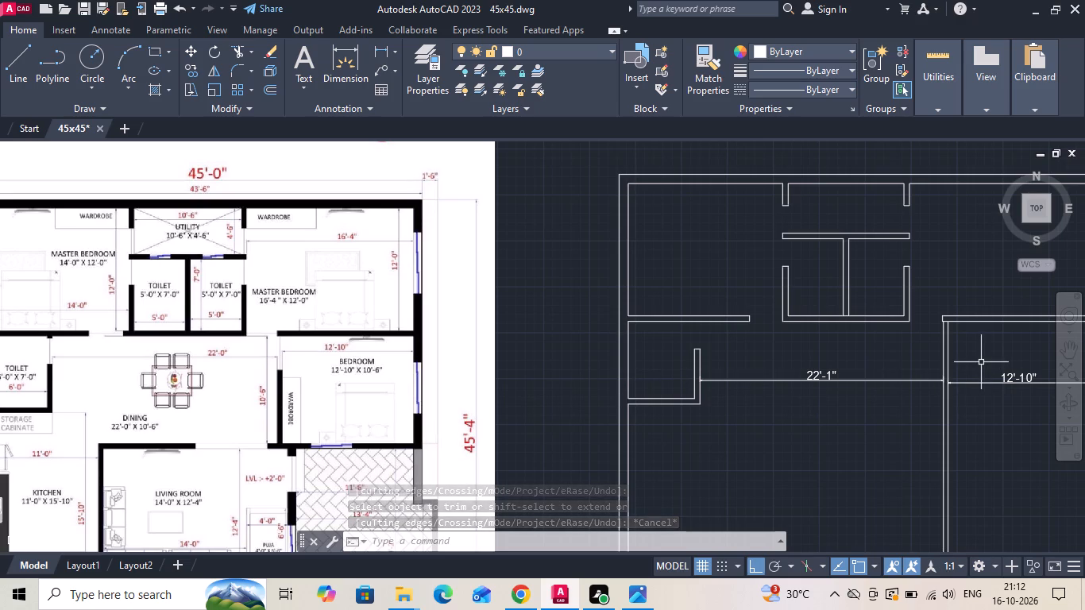
pyautogui.press('Escape')
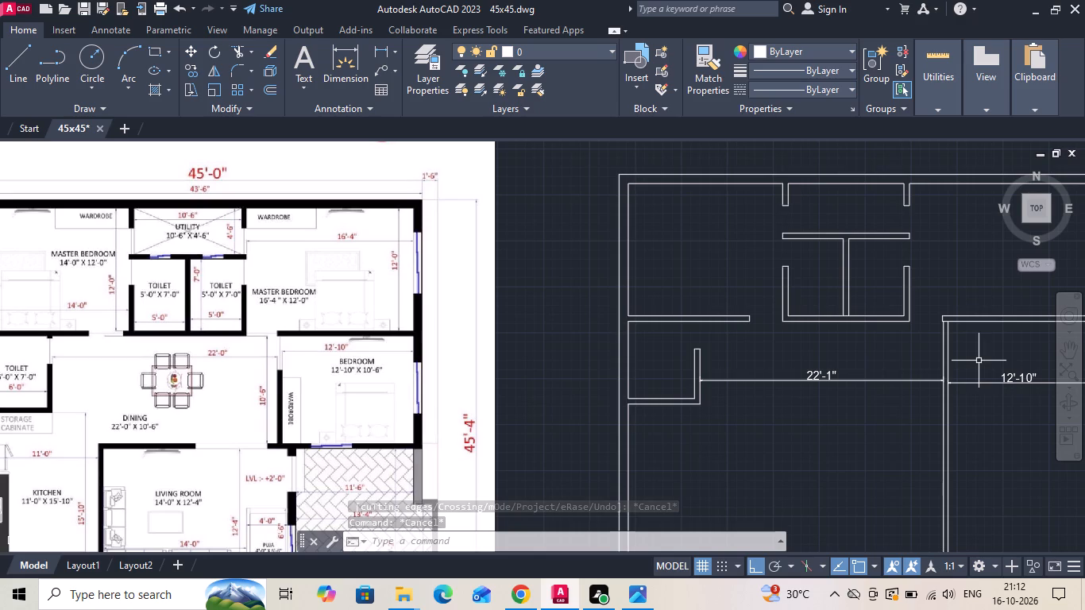
# Place a linear dimension above the top outer wall, from the plan's left outer corner to the right wall's outer line.
pyautogui.scroll(-1, 642, 345)
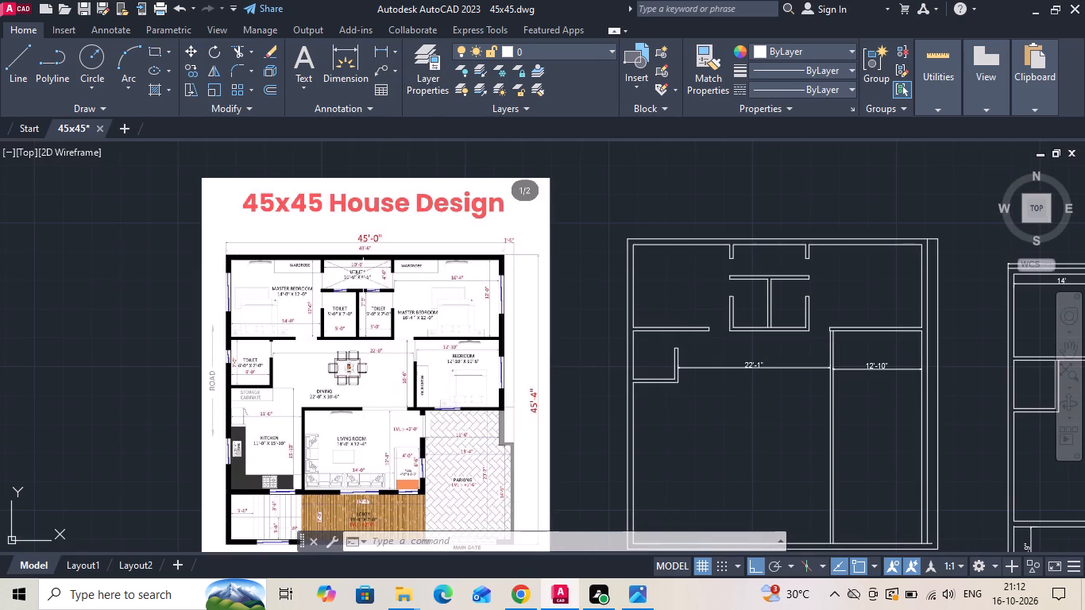
pyautogui.write('dli')
pyautogui.press('space')
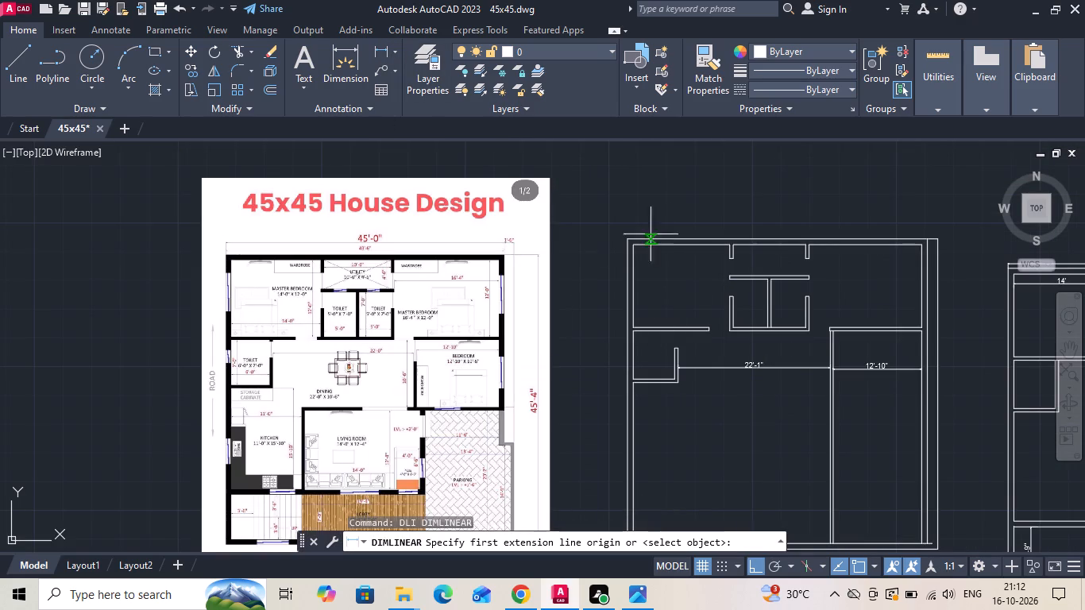
pyautogui.scroll(2, 667, 232)
pyautogui.click(561, 249)
pyautogui.scroll(-1, 444, 277)
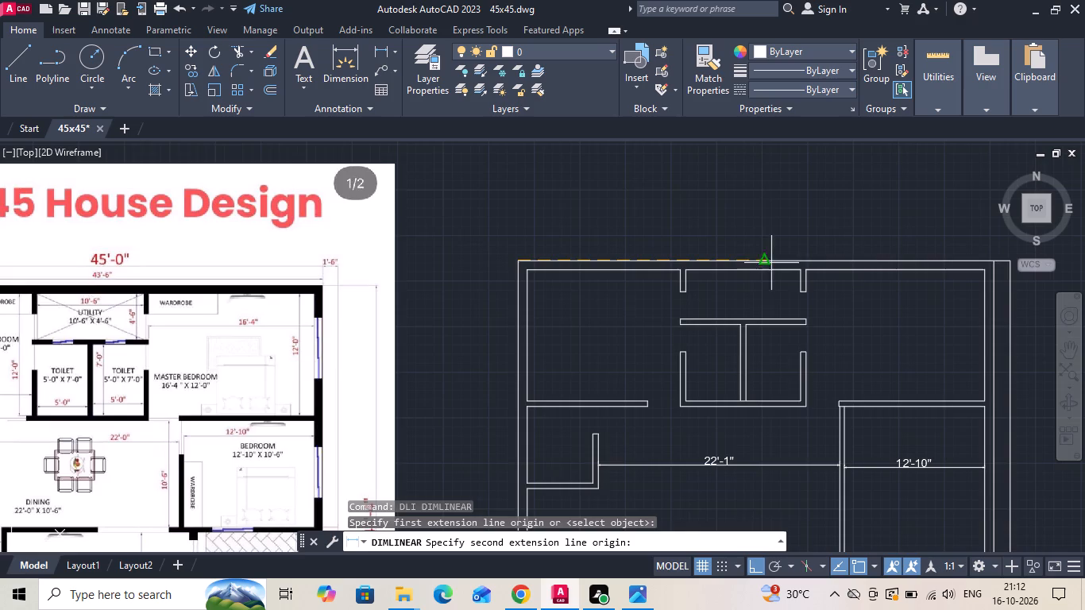
pyautogui.moveTo(867, 264); pyautogui.dragTo(668, 264, button='middle')
pyautogui.scroll(1, 793, 267)
pyautogui.click(793, 259)
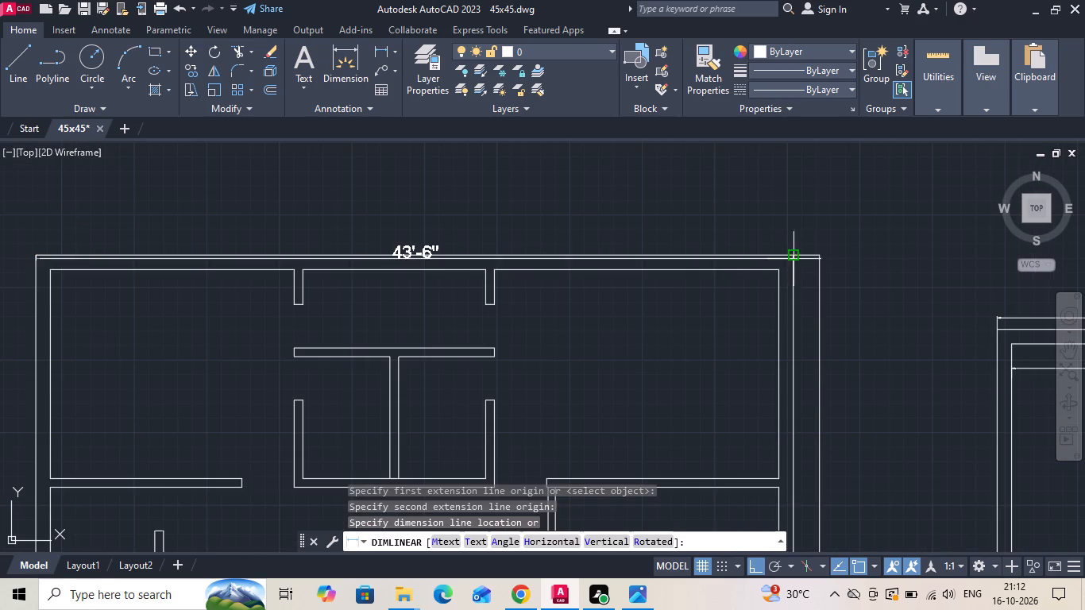
pyautogui.click(787, 241)
pyautogui.scroll(2, 796, 256)
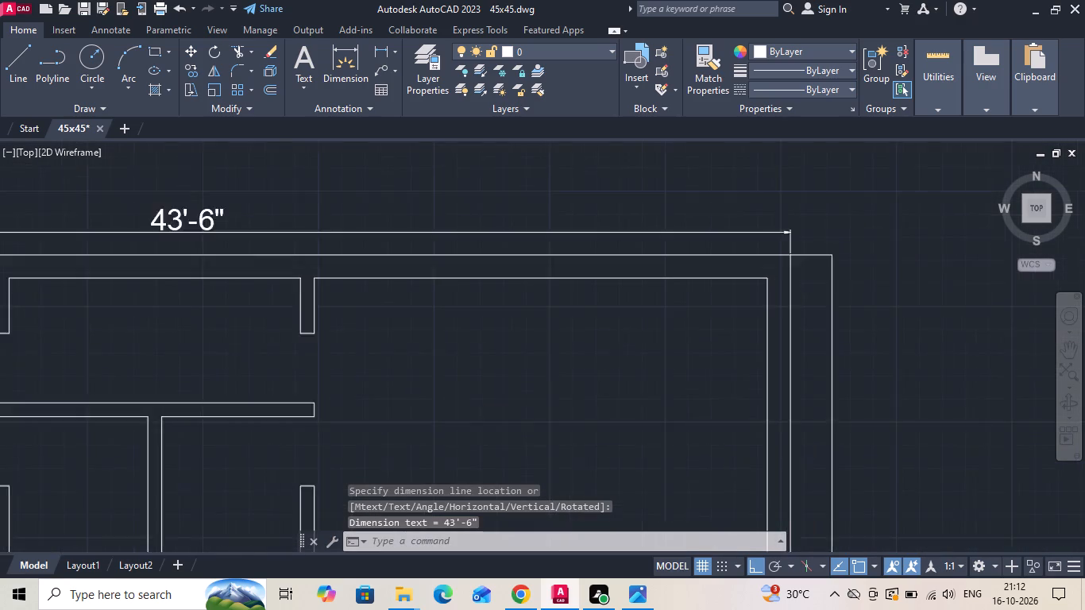
# Continue the top dimension across the side strip to the outermost right corner of the plan.
pyautogui.press('d')
pyautogui.write('imcnt')
pyautogui.press('space')
pyautogui.scroll(1, 853, 240)
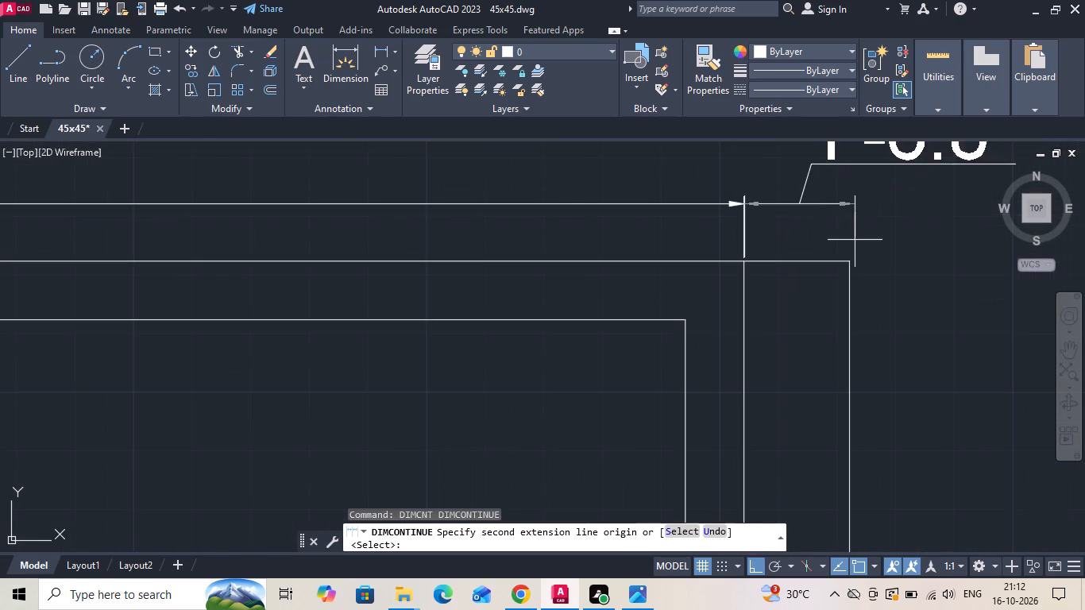
pyautogui.click(848, 261)
pyautogui.press('Escape')
pyautogui.scroll(-2, 775, 273)
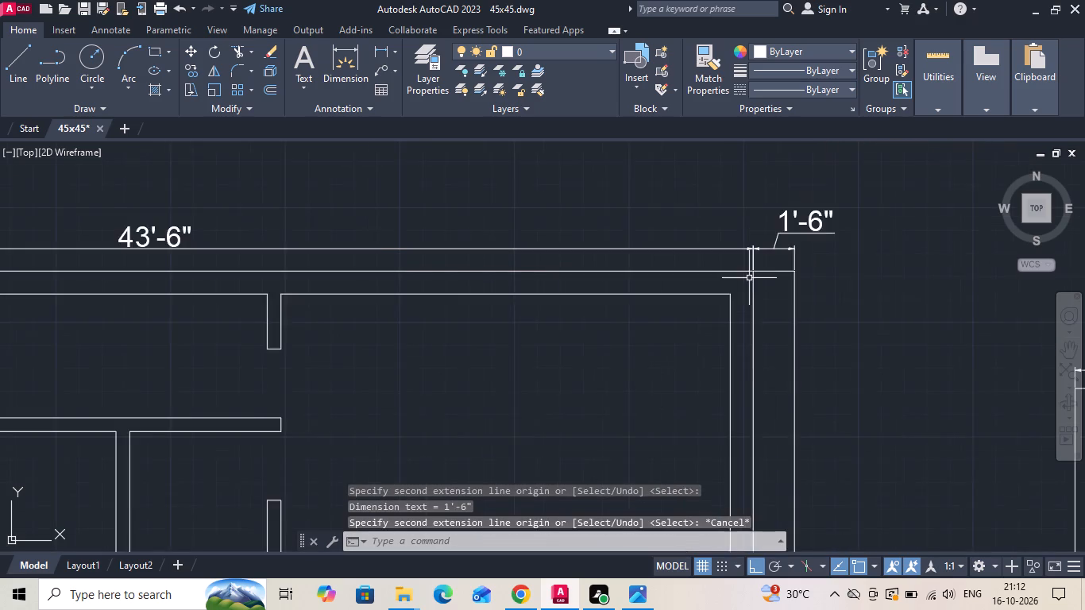
# Offset the lower line of the right-hand bedroom's top wall 10'6" downward, matching the bedroom depth in the reference plan.
pyautogui.scroll(-3, 749, 278)
pyautogui.moveTo(678, 380); pyautogui.dragTo(701, 300, button='middle')
pyautogui.scroll(2, 718, 341)
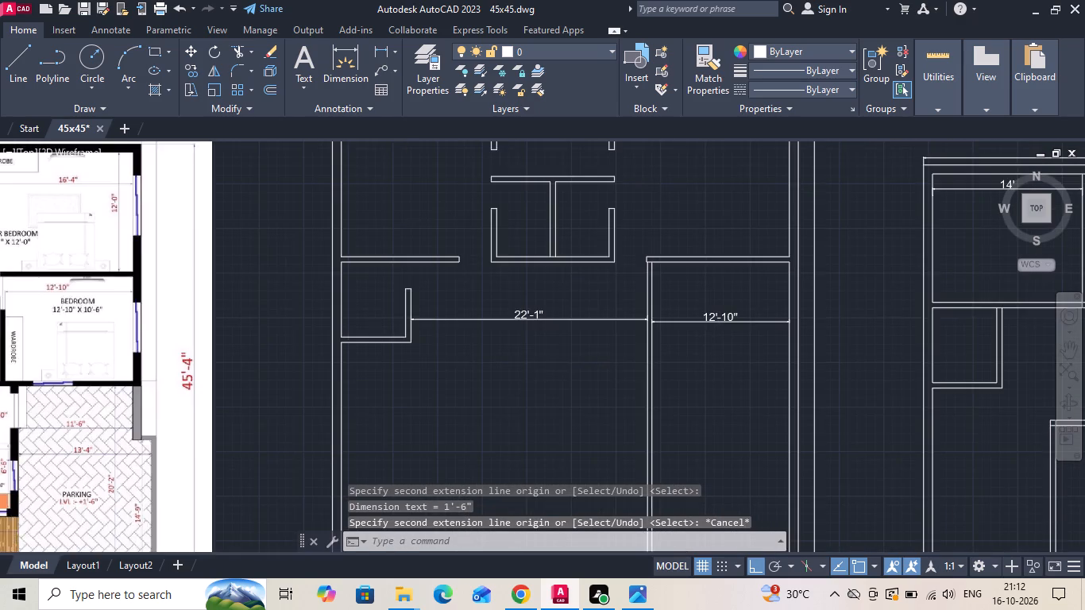
pyautogui.scroll(-1, 718, 342)
pyautogui.scroll(-1, 515, 349)
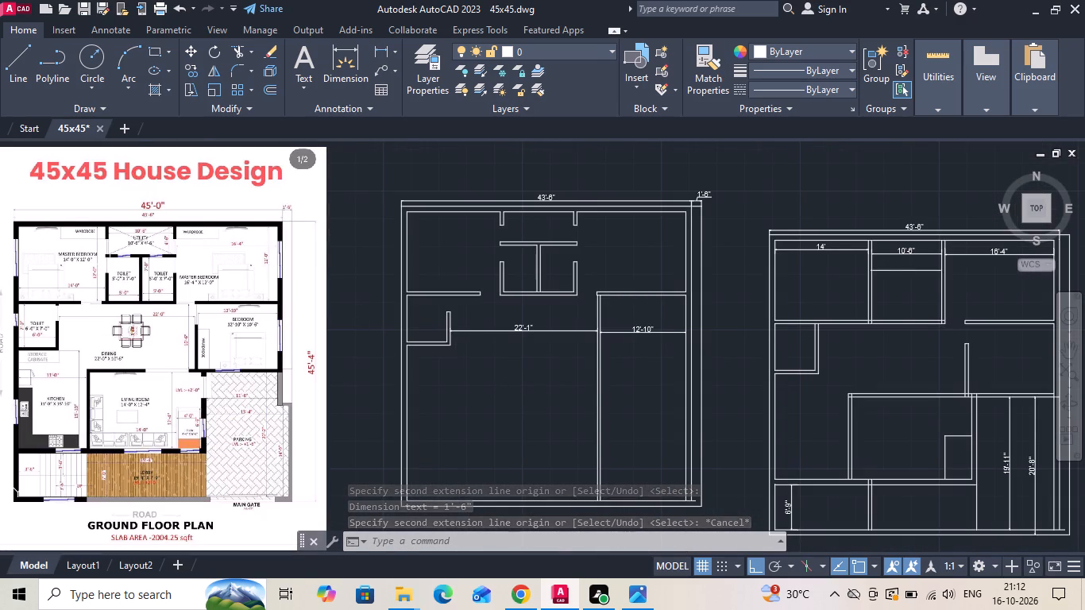
pyautogui.scroll(3, 152, 307)
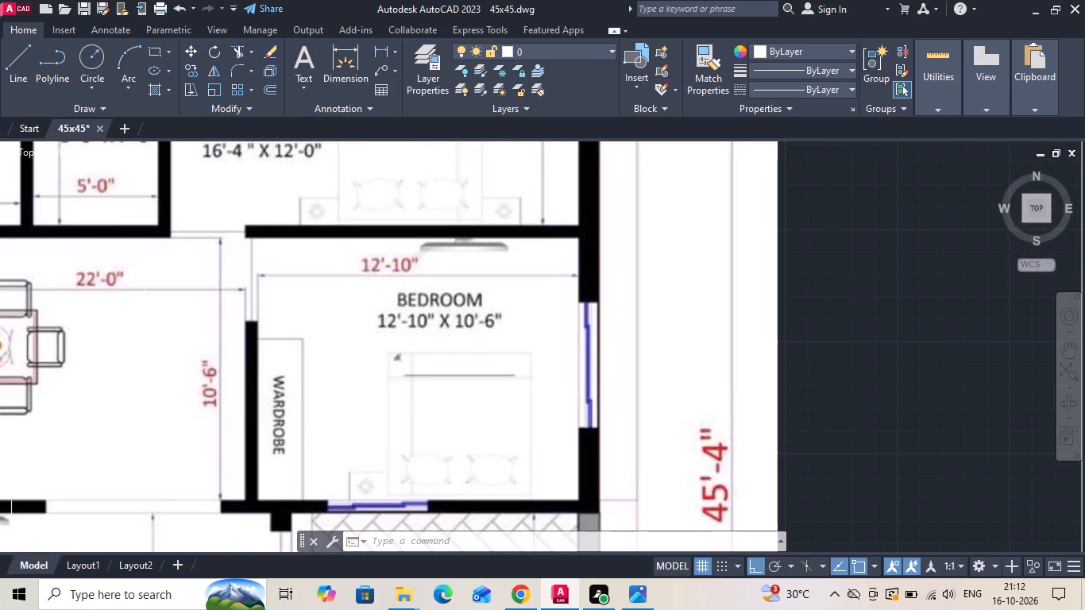
pyautogui.scroll(-3, 133, 265)
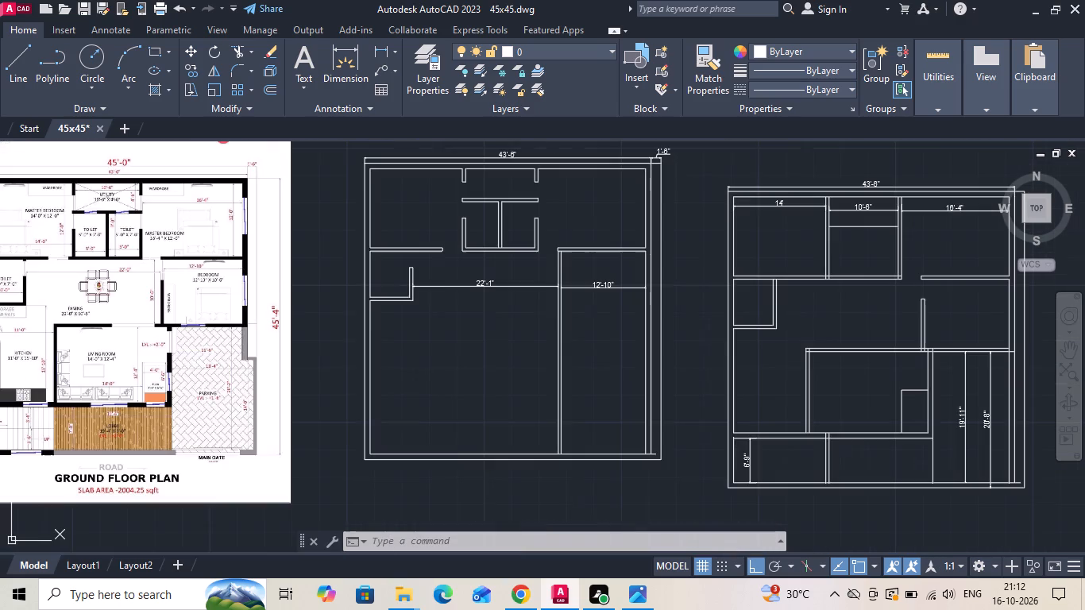
pyautogui.scroll(3, 539, 280)
pyautogui.scroll(-2, 620, 281)
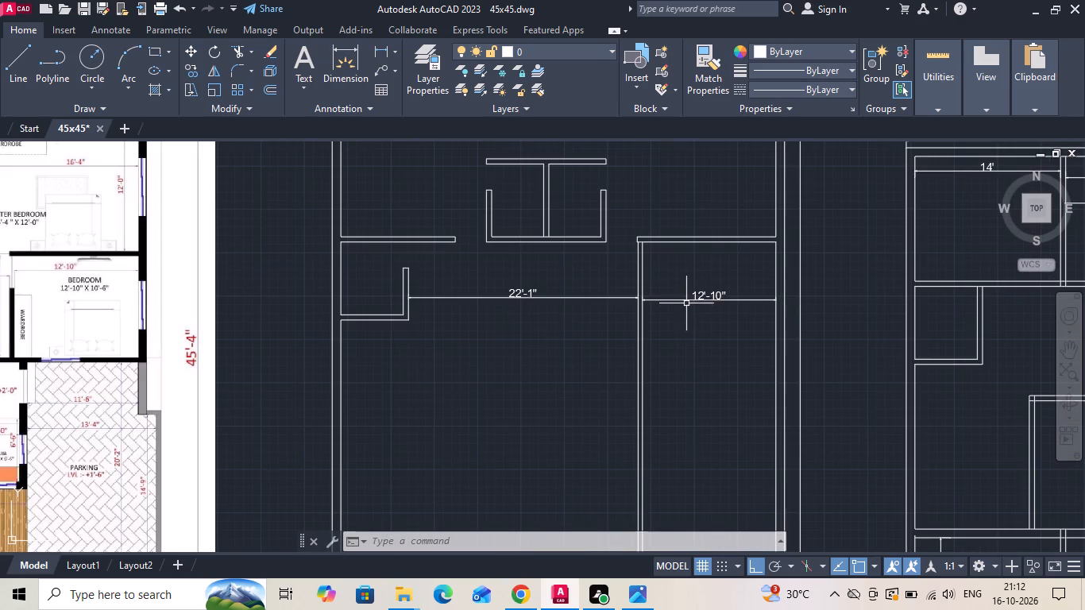
pyautogui.write("o 10'6")
pyautogui.press('Return')
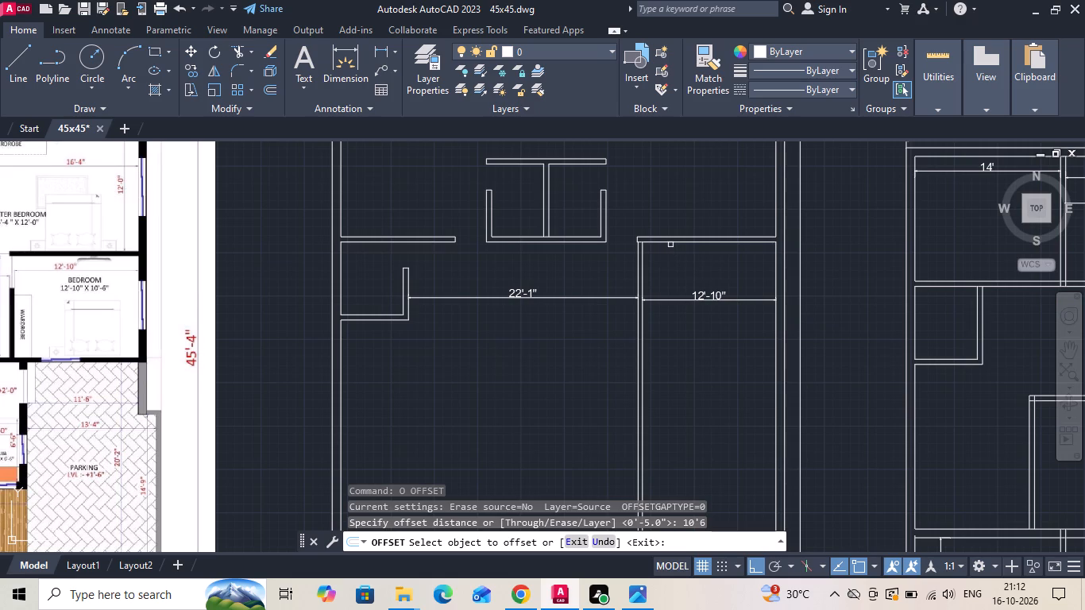
pyautogui.moveTo(676, 242); pyautogui.dragTo(678, 249)
pyautogui.click(674, 360)
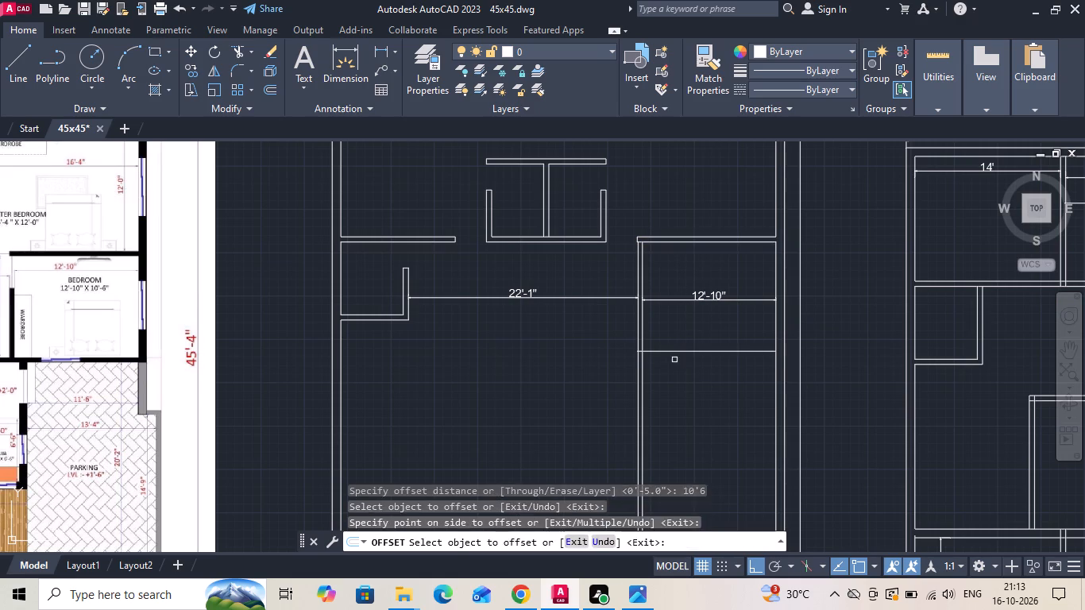
pyautogui.press('Escape')
# Measure the thickness of the common toilet's bottom wall without placing a dimension.
pyautogui.click(388, 52)
pyautogui.scroll(2, 382, 314)
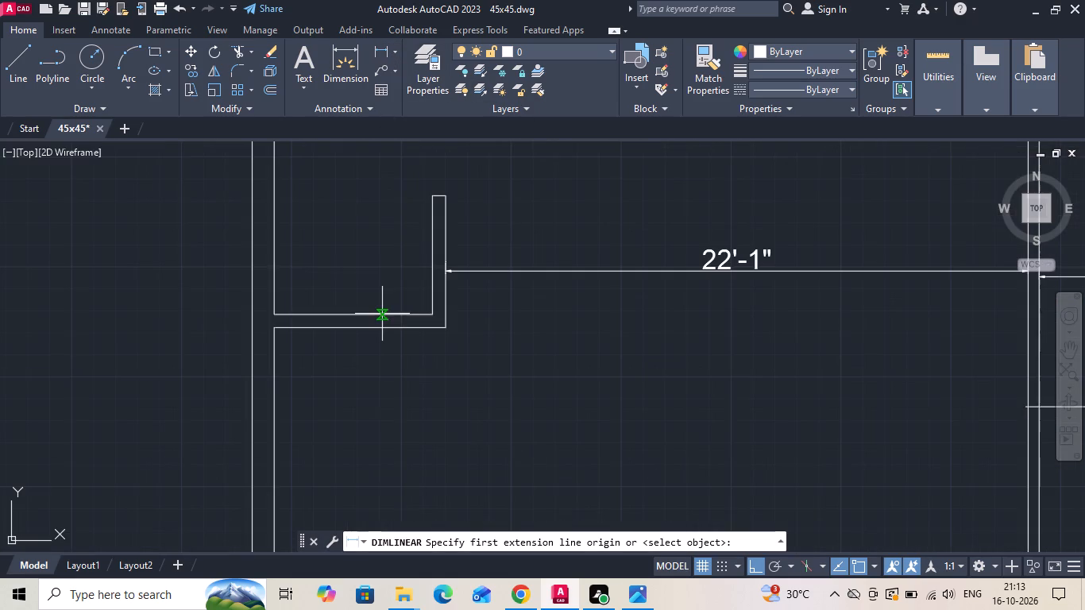
pyautogui.click(382, 314)
pyautogui.click(382, 328)
pyautogui.press('Escape')
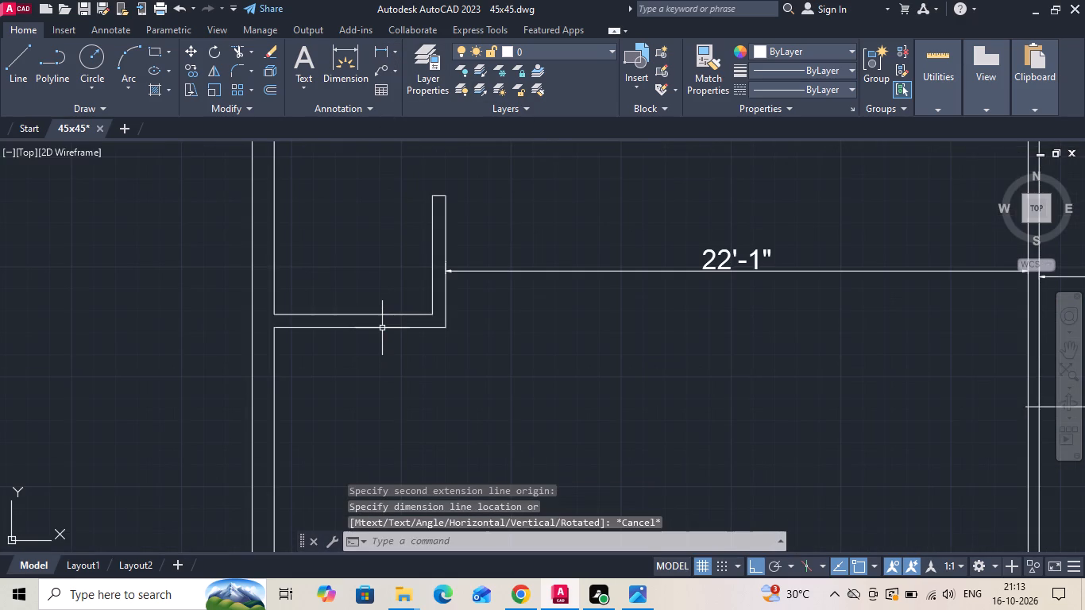
# Offset the bedroom's new bottom line 6" downward to form the bottom wall's thickness.
pyautogui.press('o')
pyautogui.press('Return')
pyautogui.press('6')
pyautogui.press('Return')
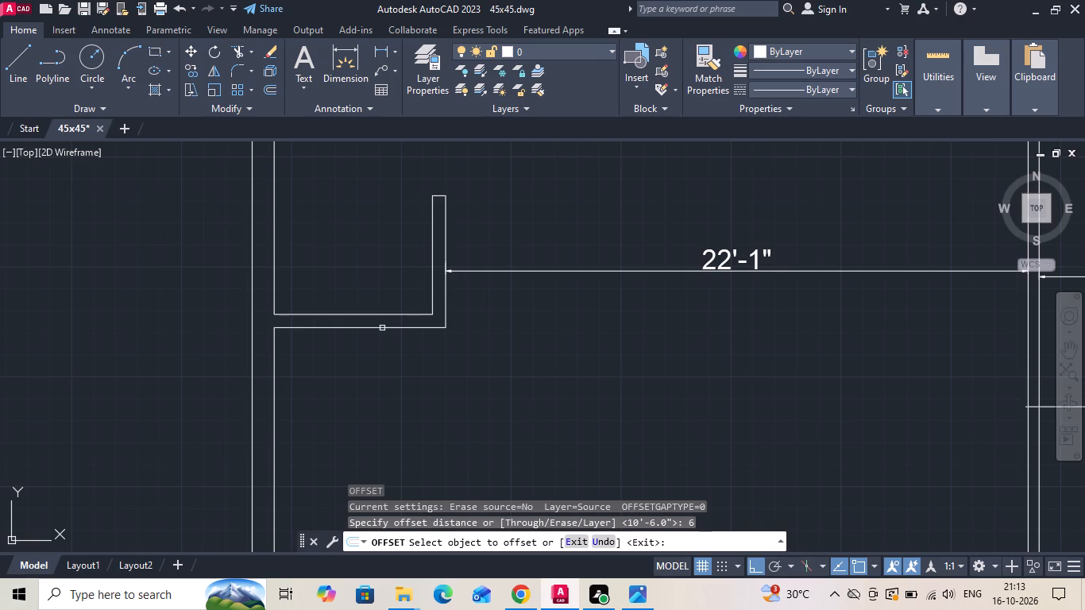
pyautogui.scroll(-2, 312, 327)
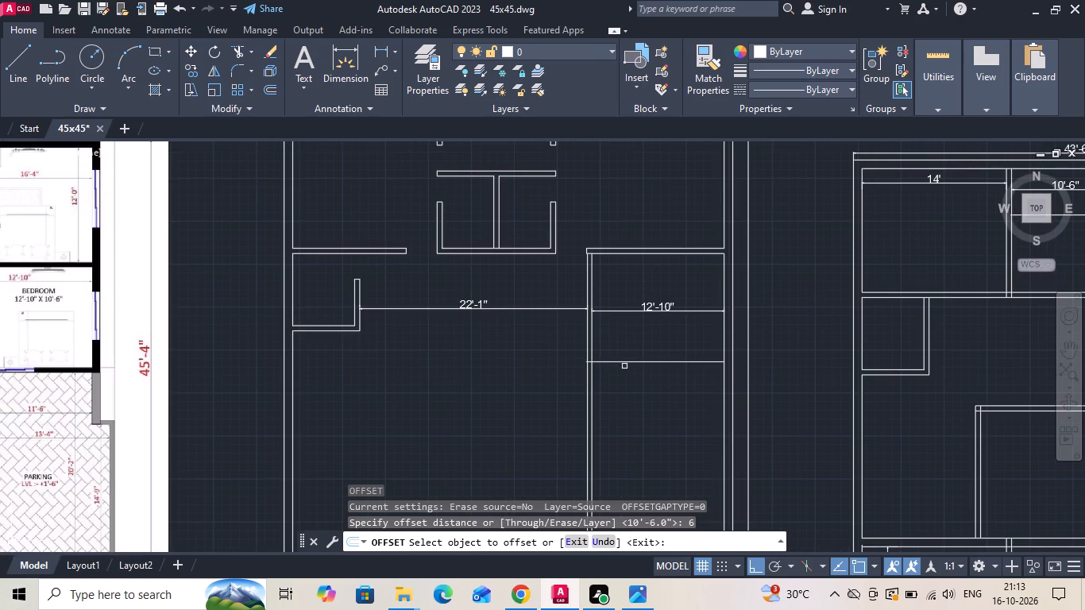
pyautogui.click(624, 363)
pyautogui.click(620, 380)
pyautogui.press('Escape')
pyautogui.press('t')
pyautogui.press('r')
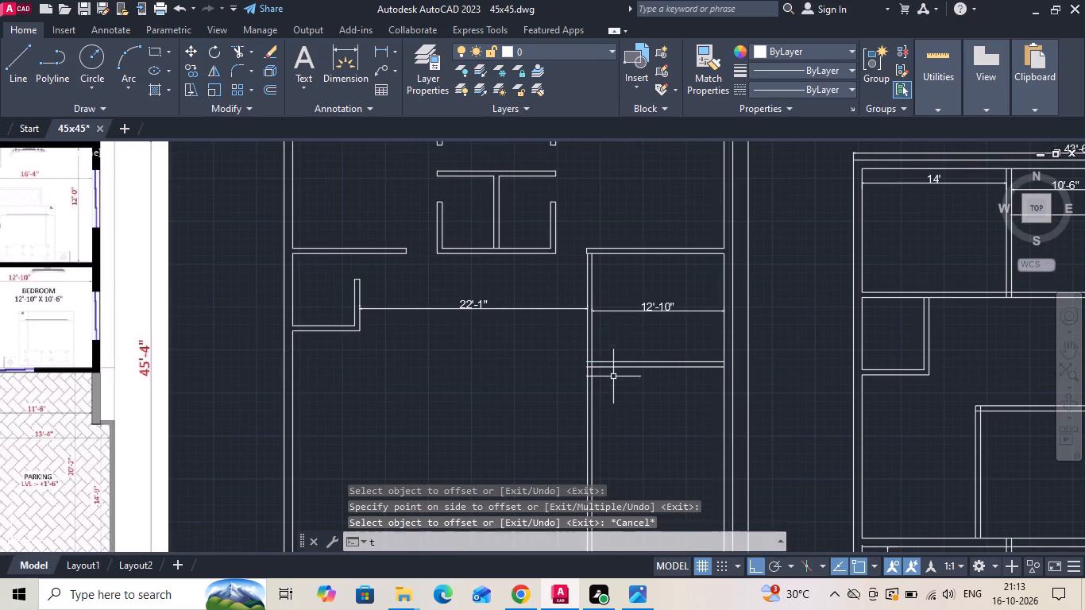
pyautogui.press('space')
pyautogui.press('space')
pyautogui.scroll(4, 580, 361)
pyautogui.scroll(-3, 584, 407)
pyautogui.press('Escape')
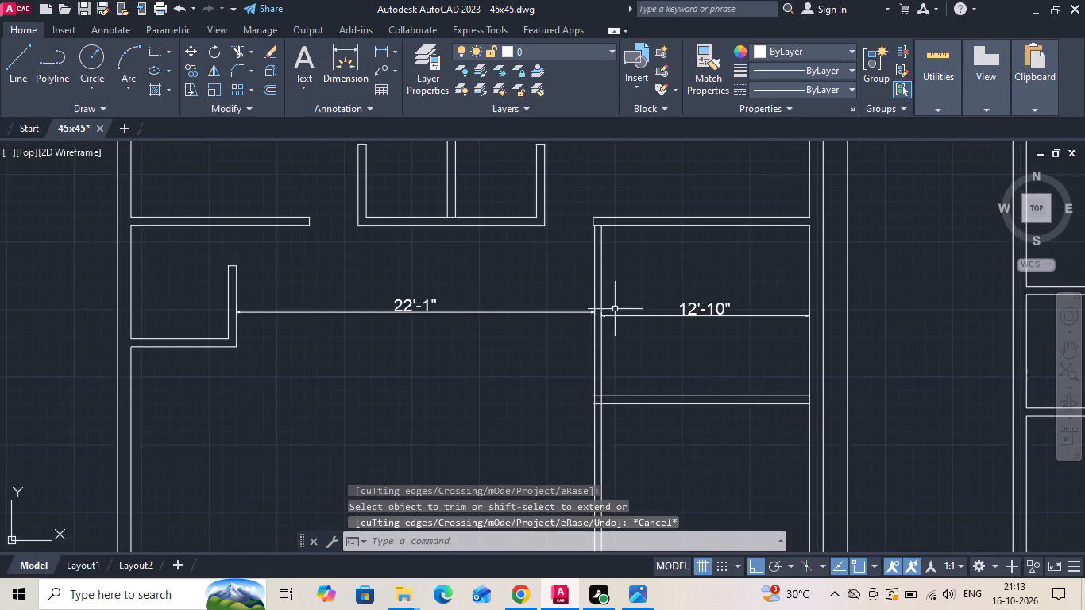
# Measure the thickness of the wall between the dining area and the bedroom without placing a dimension.
pyautogui.scroll(2, 614, 251)
pyautogui.click(380, 56)
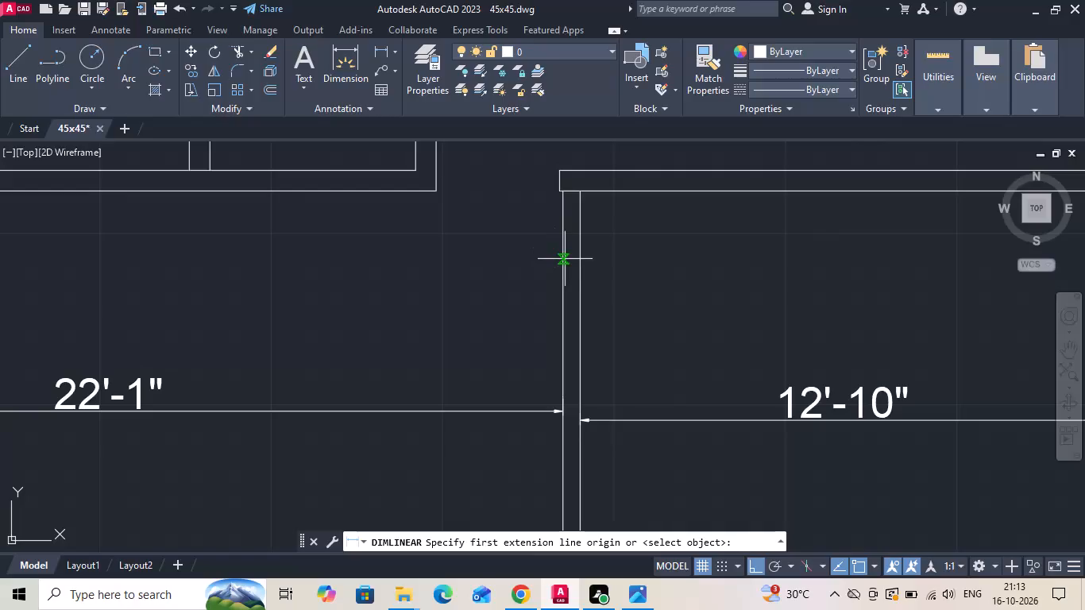
pyautogui.click(565, 259)
pyautogui.click(580, 264)
pyautogui.press('Escape')
# Move the dining-side line of the wall between dining and bedroom 1" toward the dining area.
pyautogui.scroll(-1, 580, 264)
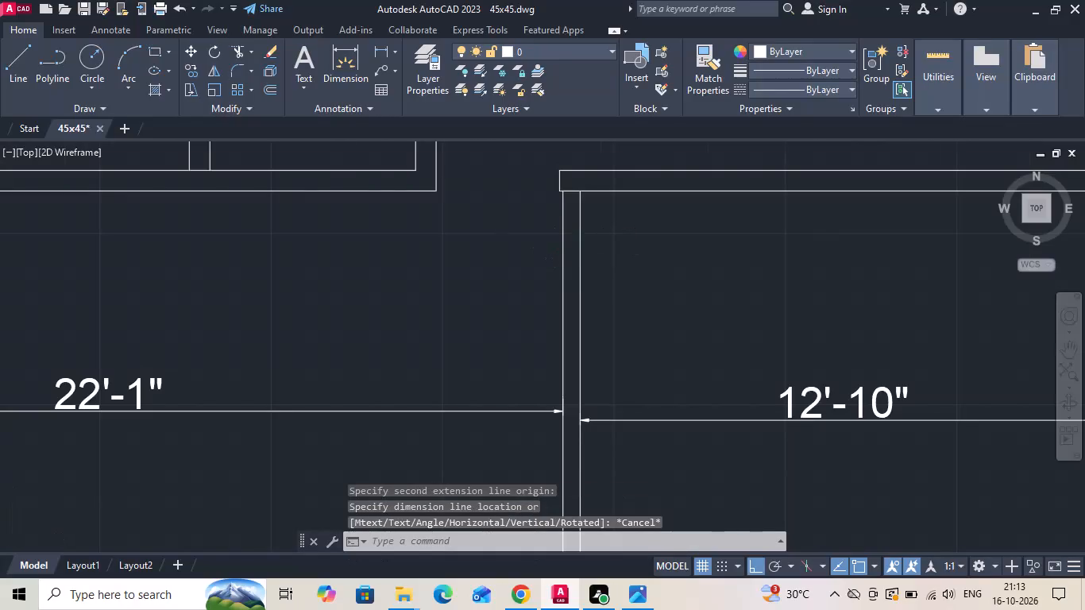
pyautogui.scroll(1, 574, 243)
pyautogui.moveTo(574, 243); pyautogui.dragTo(542, 249)
pyautogui.click(521, 253)
pyautogui.rightClick(519, 253)
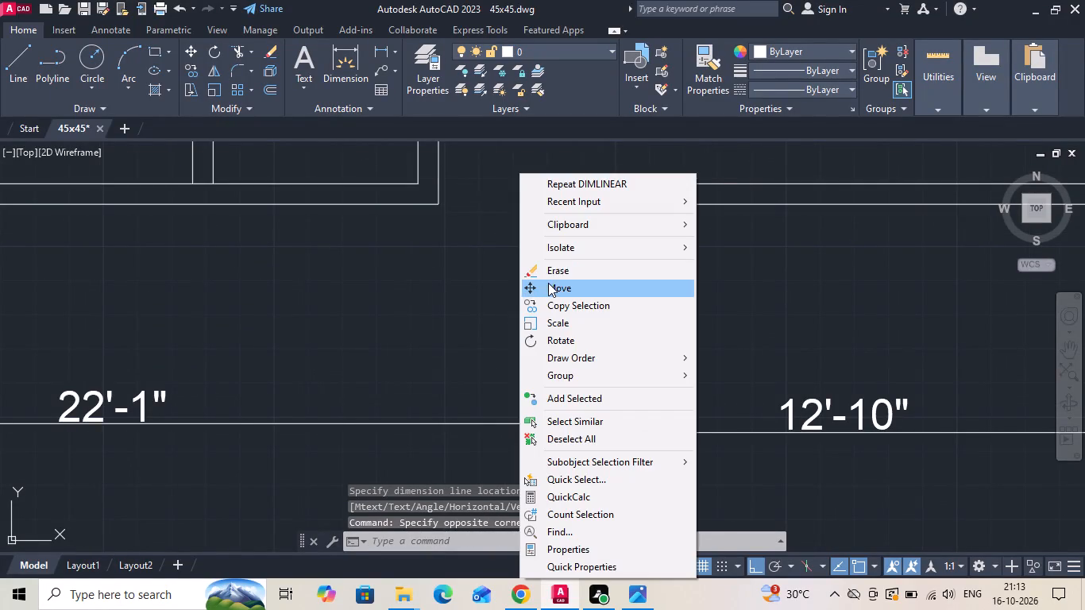
pyautogui.click(548, 283)
pyautogui.moveTo(531, 291); pyautogui.dragTo(488, 298)
pyautogui.write('1')
pyautogui.press('space')
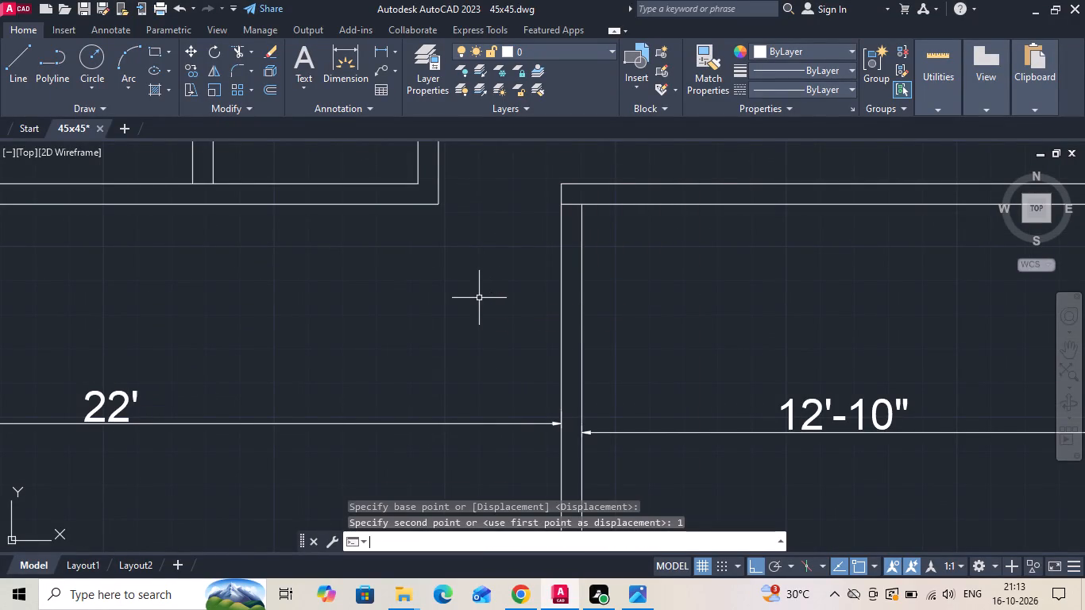
pyautogui.press('Escape')
# Extend both bedroom bottom wall lines across the dining area to the left outer wall.
pyautogui.scroll(-1, 501, 270)
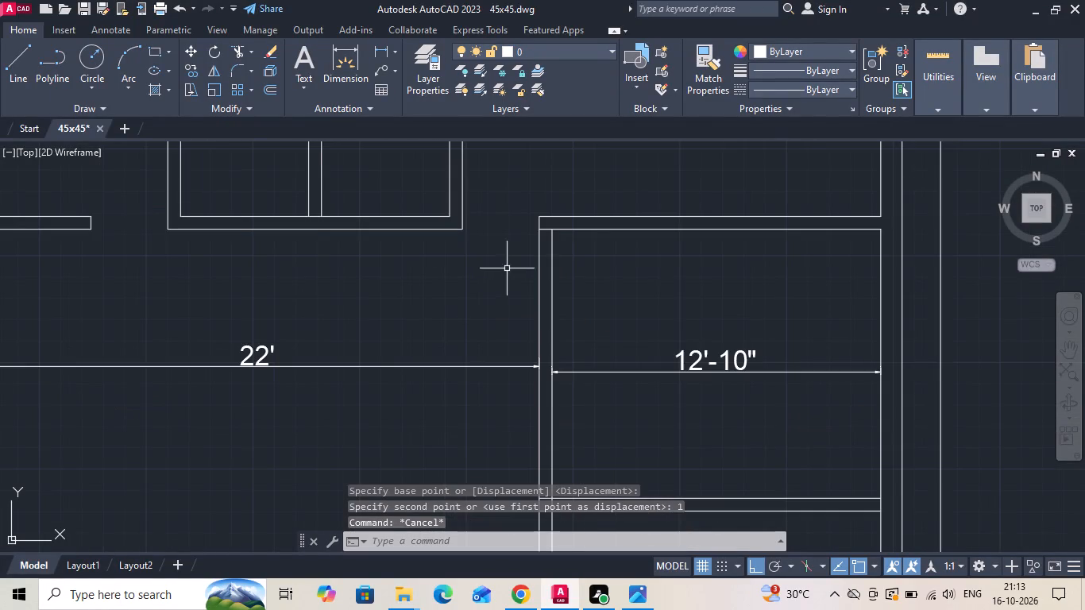
pyautogui.scroll(-1, 565, 245)
pyautogui.moveTo(530, 424); pyautogui.dragTo(623, 369, button='middle')
pyautogui.scroll(-1, 631, 362)
pyautogui.press('e')
pyautogui.press('x')
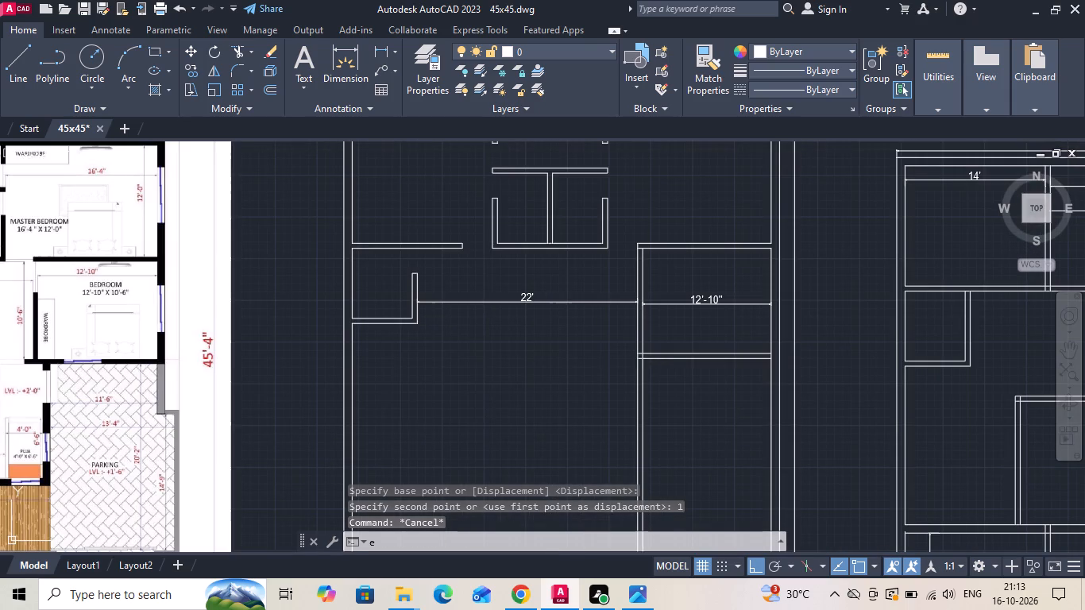
pyautogui.press('space')
pyautogui.moveTo(661, 346); pyautogui.dragTo(647, 411)
pyautogui.scroll(-1, 579, 390)
pyautogui.moveTo(542, 422); pyautogui.dragTo(546, 403, button='middle')
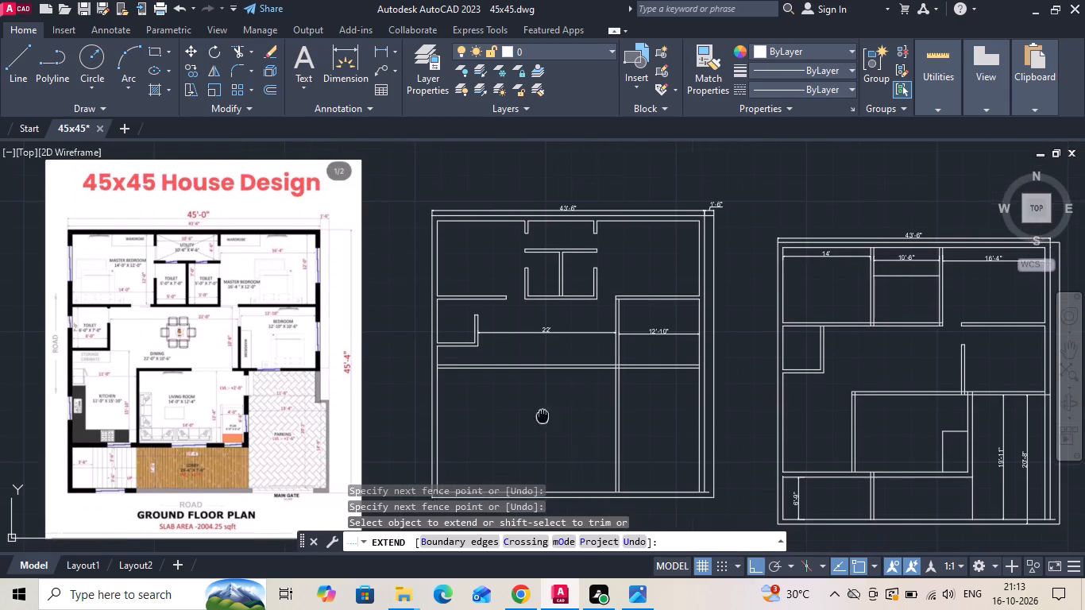
pyautogui.moveTo(546, 403); pyautogui.dragTo(550, 383, button='middle')
pyautogui.press('Escape')
# Offset the lower line of the extended wall 12'4" downward for the living room depth.
pyautogui.scroll(1, 482, 394)
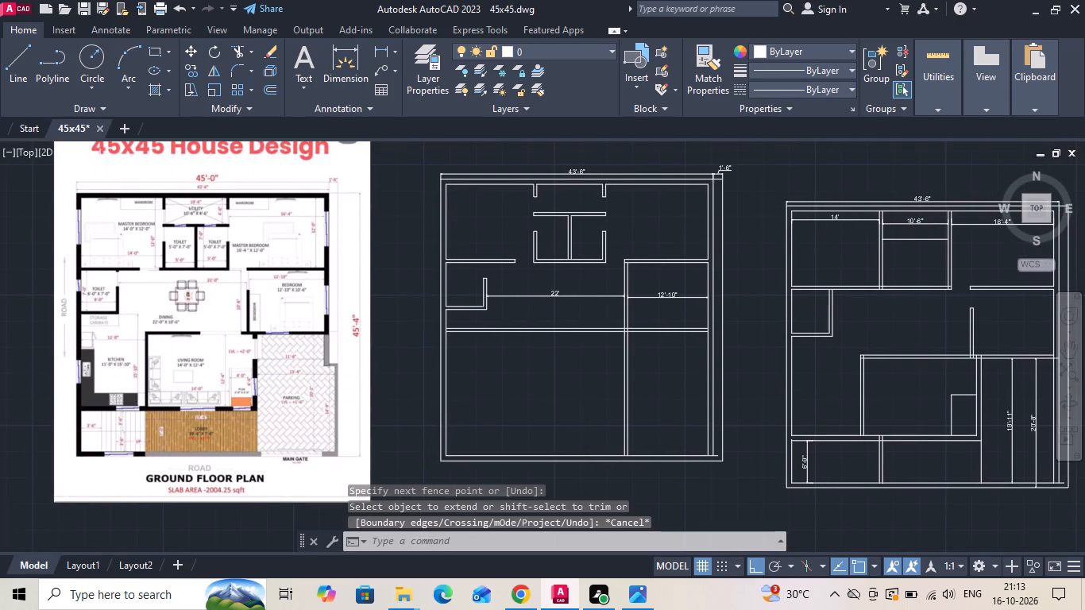
pyautogui.press('o')
pyautogui.press('space')
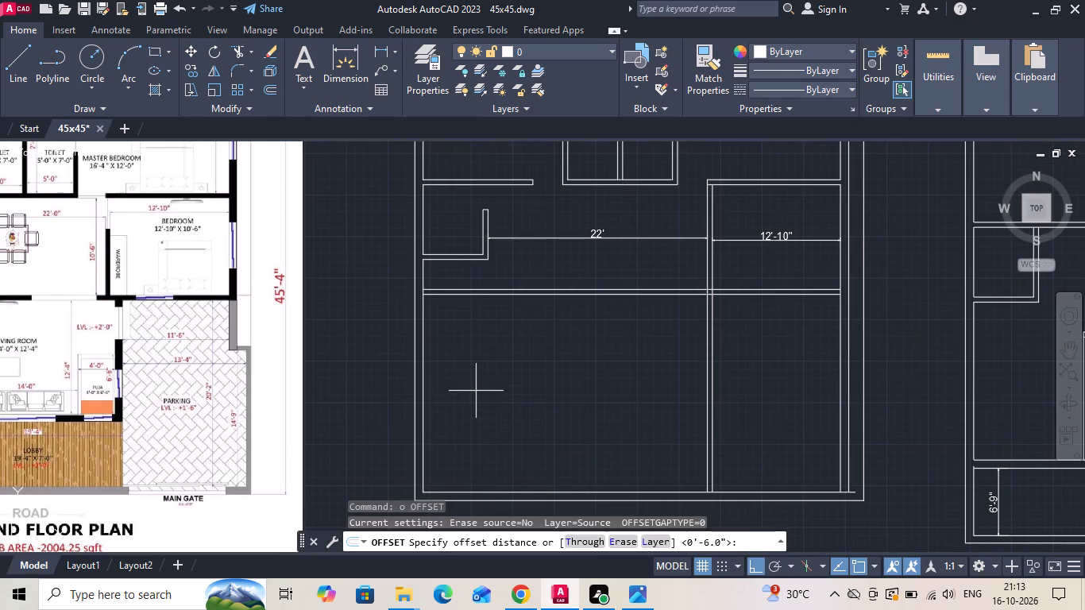
pyautogui.write('12')
pyautogui.press("'")
pyautogui.write('4')
pyautogui.press('space')
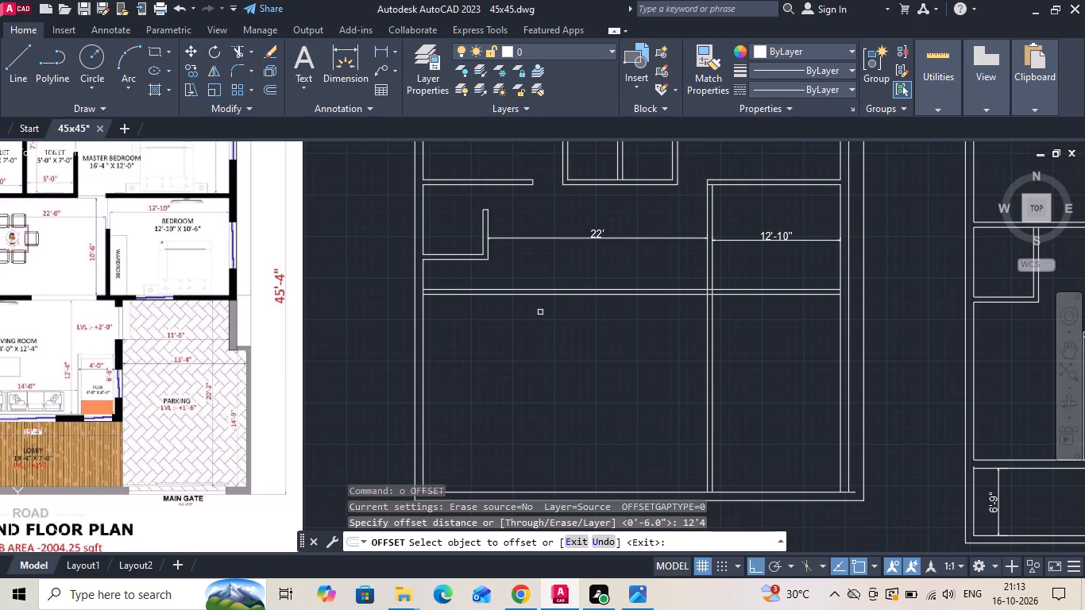
pyautogui.click(548, 293)
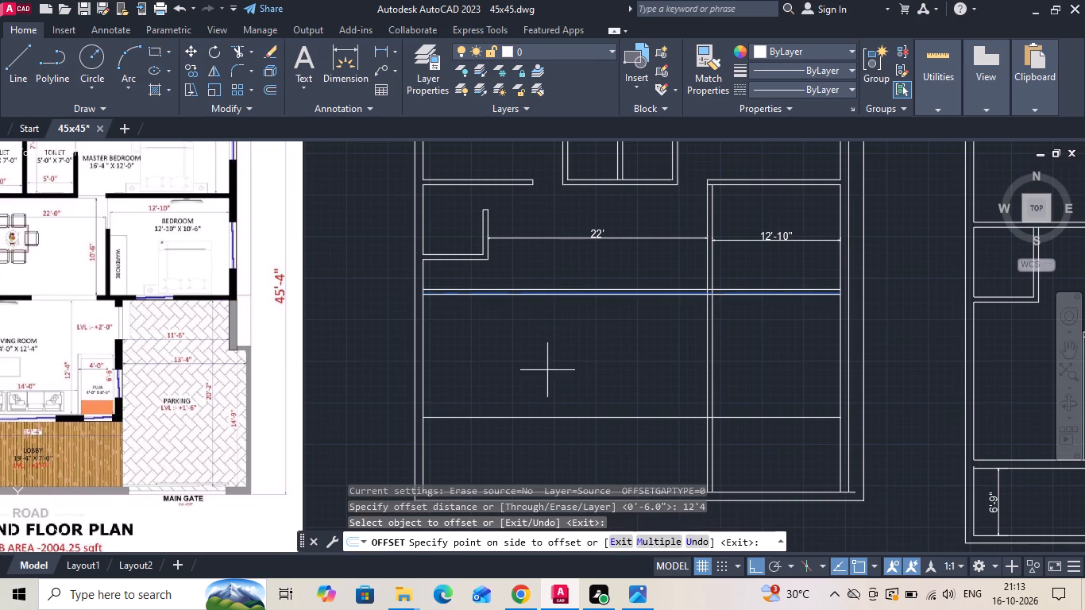
pyautogui.click(546, 373)
pyautogui.press('Escape')
# Offset the living room's new bottom line 10" downward to form the wall above the lobby.
pyautogui.press('o')
pyautogui.press('space')
pyautogui.write('10')
pyautogui.press('space')
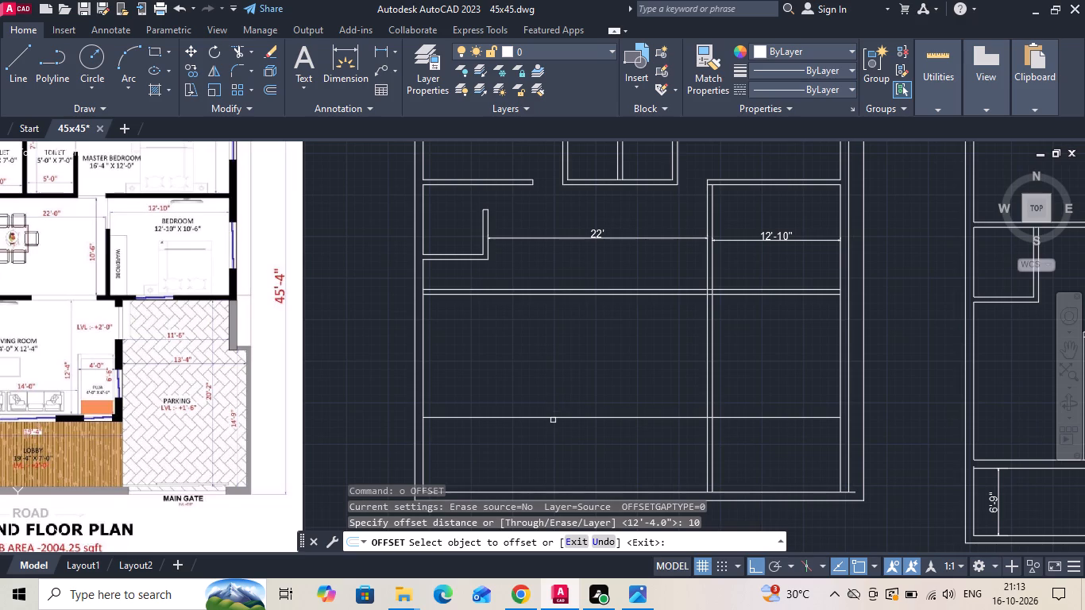
pyautogui.click(553, 420)
pyautogui.moveTo(553, 420); pyautogui.dragTo(544, 313, button='middle')
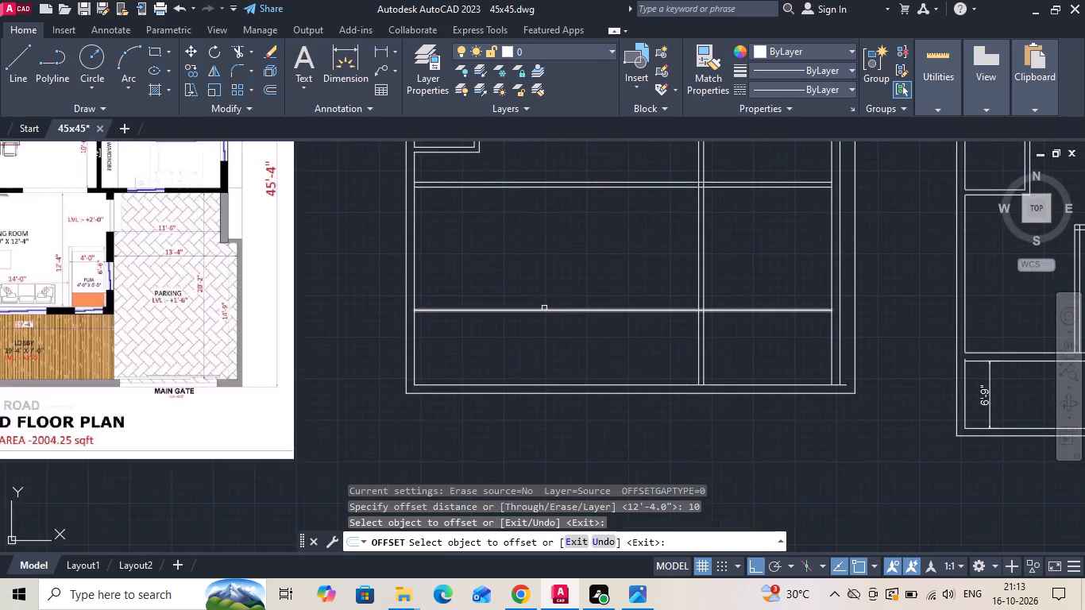
pyautogui.scroll(1, 544, 308)
pyautogui.click(543, 312)
pyautogui.click(534, 339)
pyautogui.press('Escape')
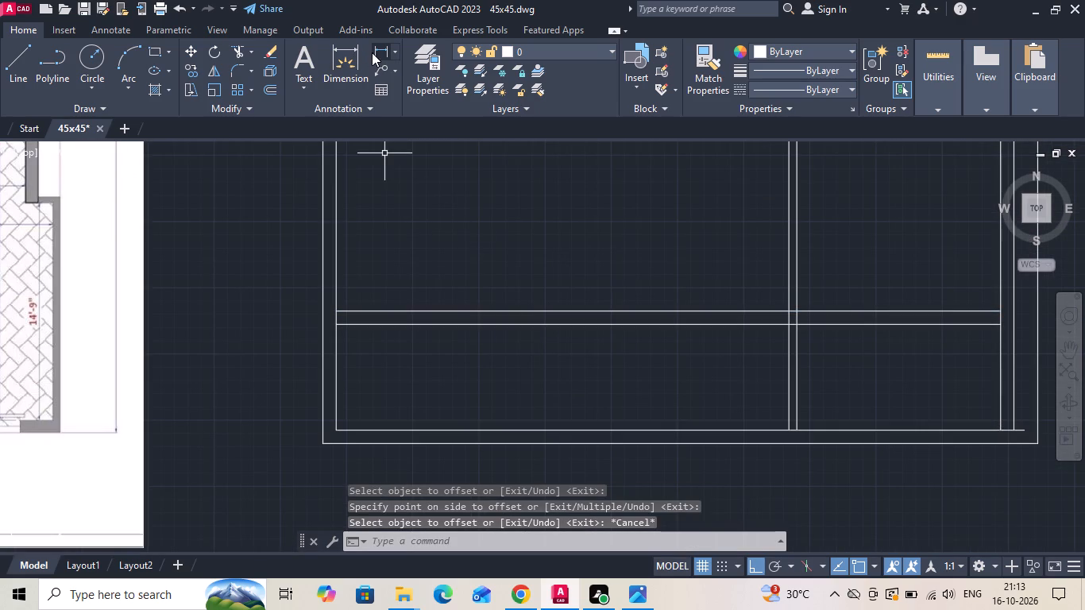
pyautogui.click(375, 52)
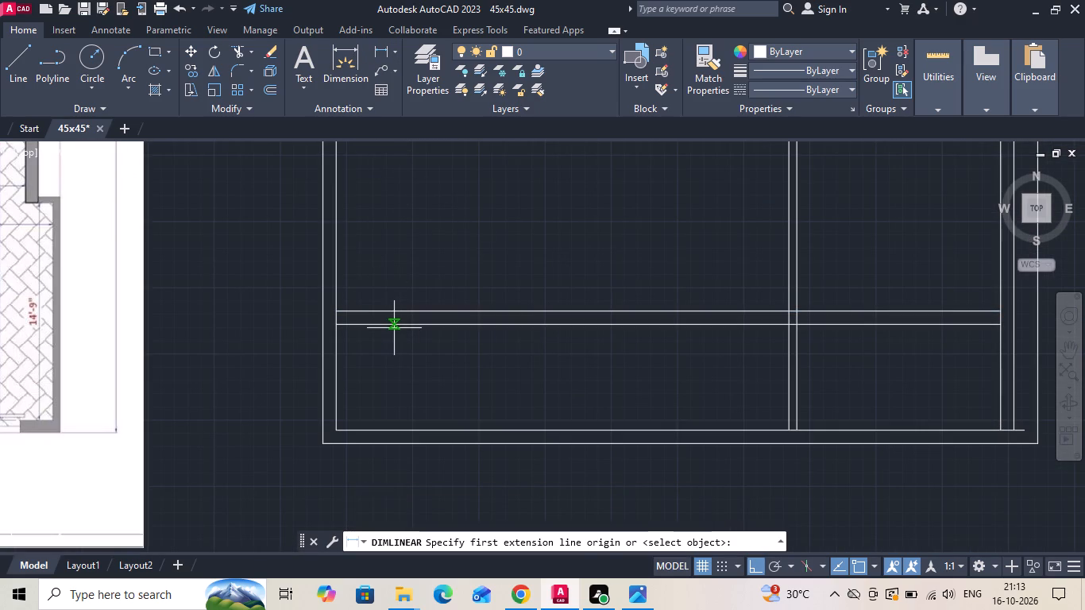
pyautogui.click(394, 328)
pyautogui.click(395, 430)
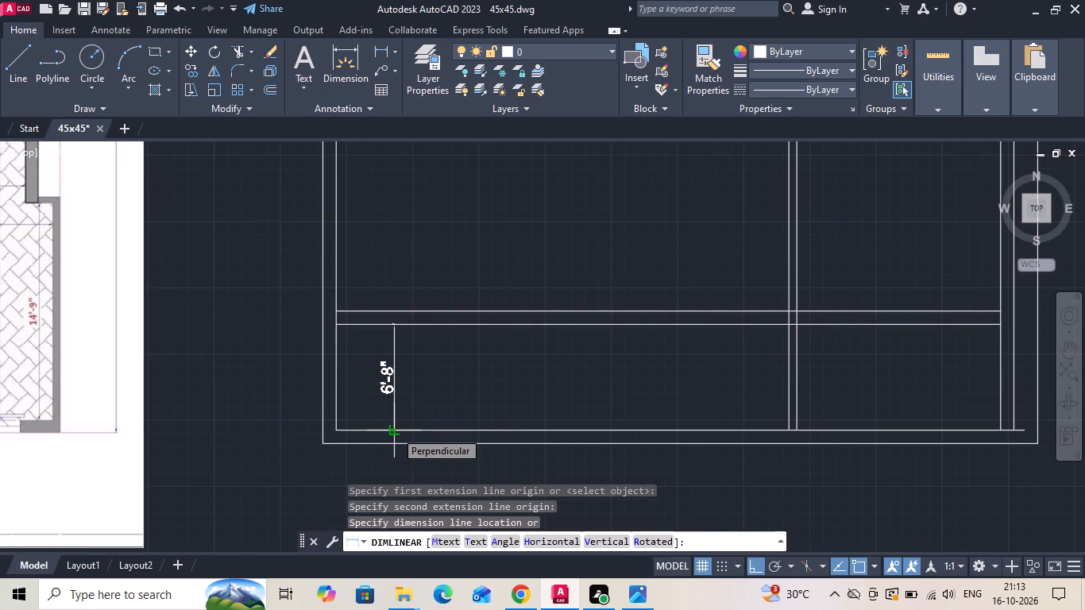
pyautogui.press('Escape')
# Add a linear dimension for the lobby depth, from the lower line of its top wall to the bottom outer wall's inner line.
pyautogui.scroll(-2, 547, 344)
pyautogui.scroll(2, 91, 349)
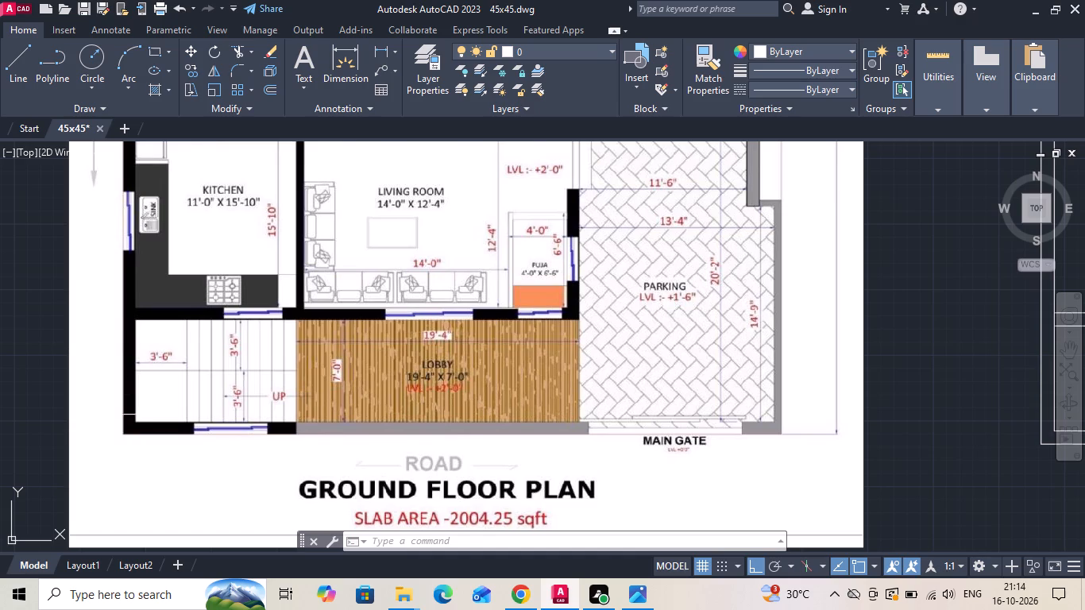
pyautogui.scroll(-1, 117, 427)
pyautogui.scroll(-1, 228, 400)
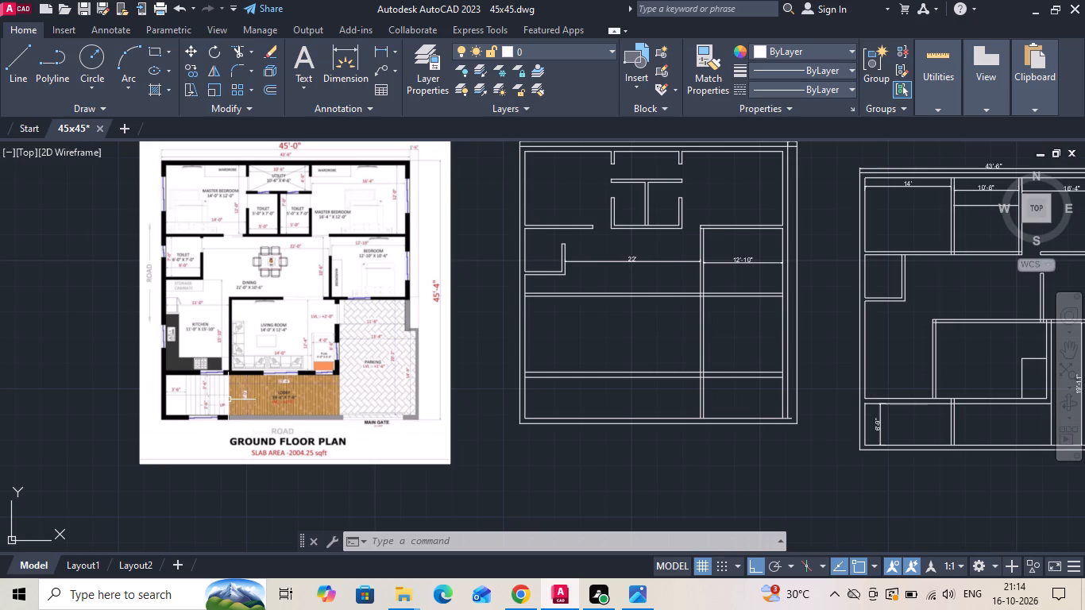
pyautogui.click(380, 50)
pyautogui.scroll(2, 565, 437)
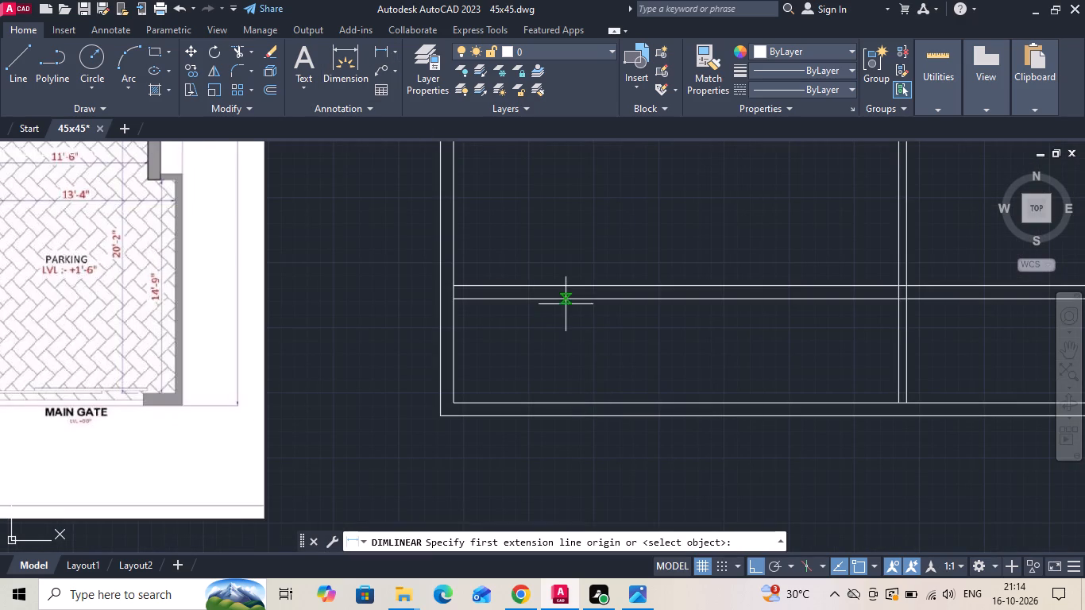
pyautogui.click(566, 302)
pyautogui.click(567, 401)
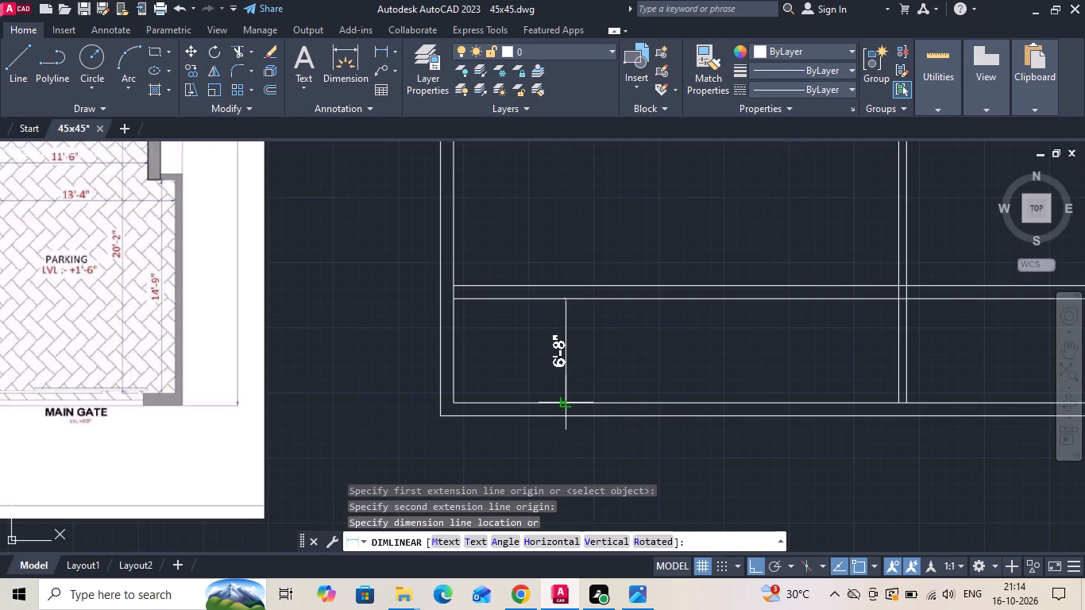
pyautogui.click(573, 394)
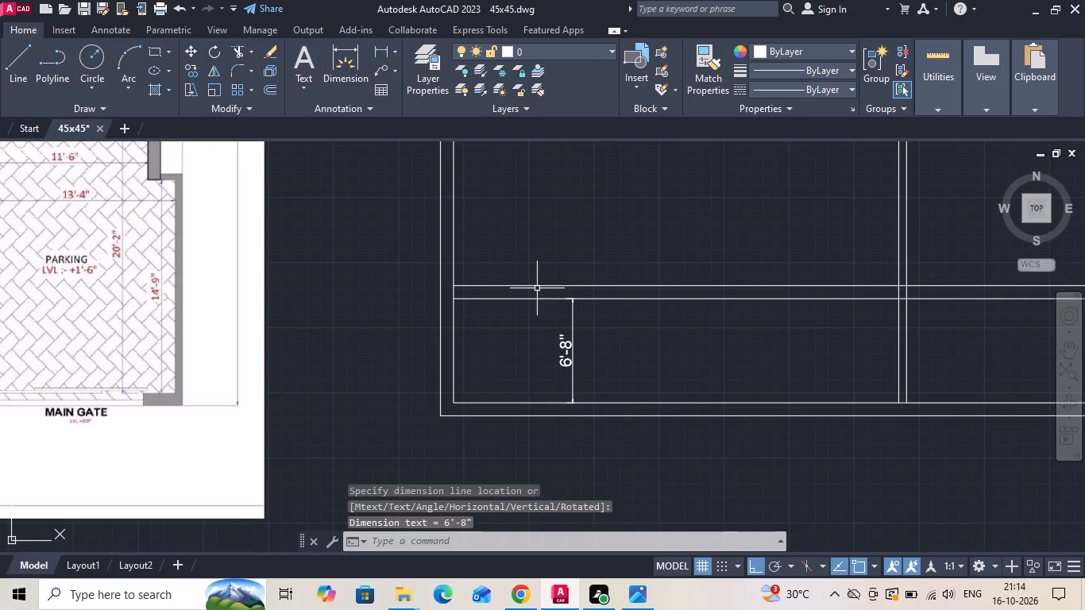
# Add a vertical linear dimension for the kitchen depth, from the small toilet's bottom wall to the wall above the lobby.
pyautogui.scroll(-1, 531, 450)
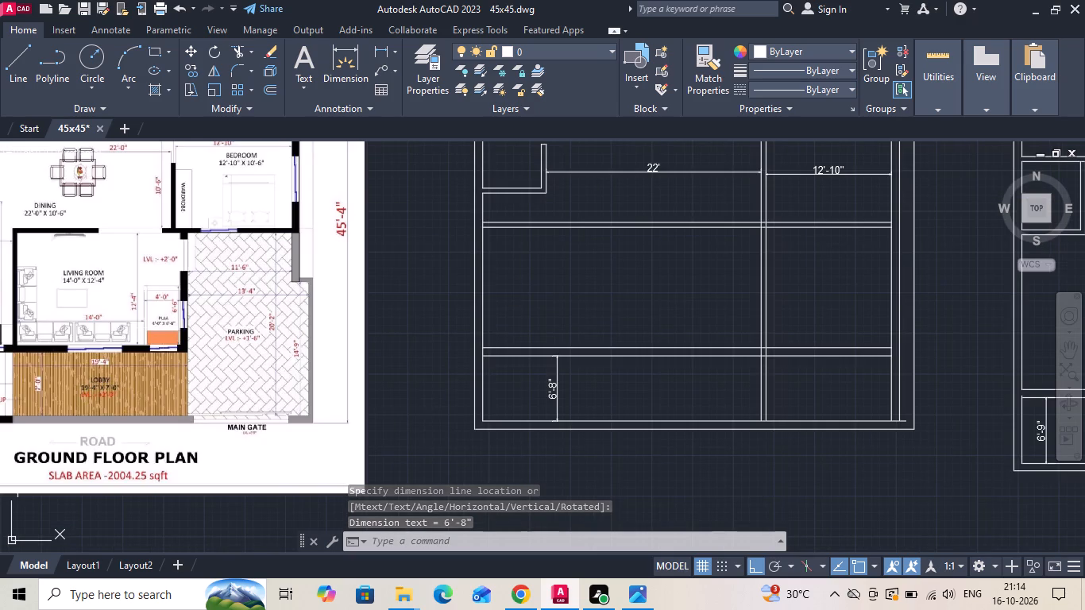
pyautogui.moveTo(141, 273); pyautogui.dragTo(290, 413, button='middle')
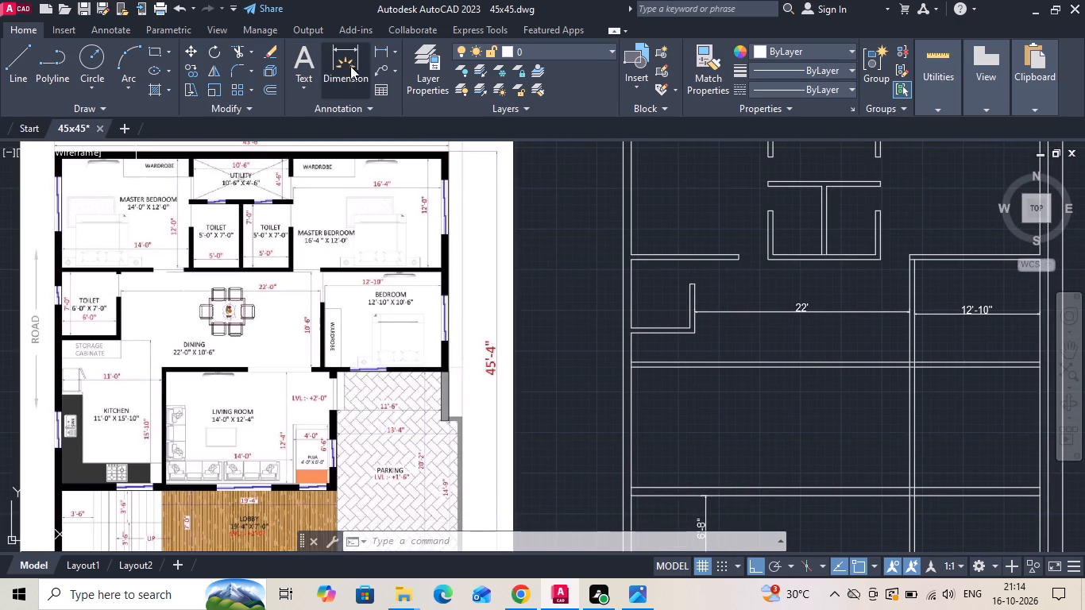
pyautogui.click(384, 47)
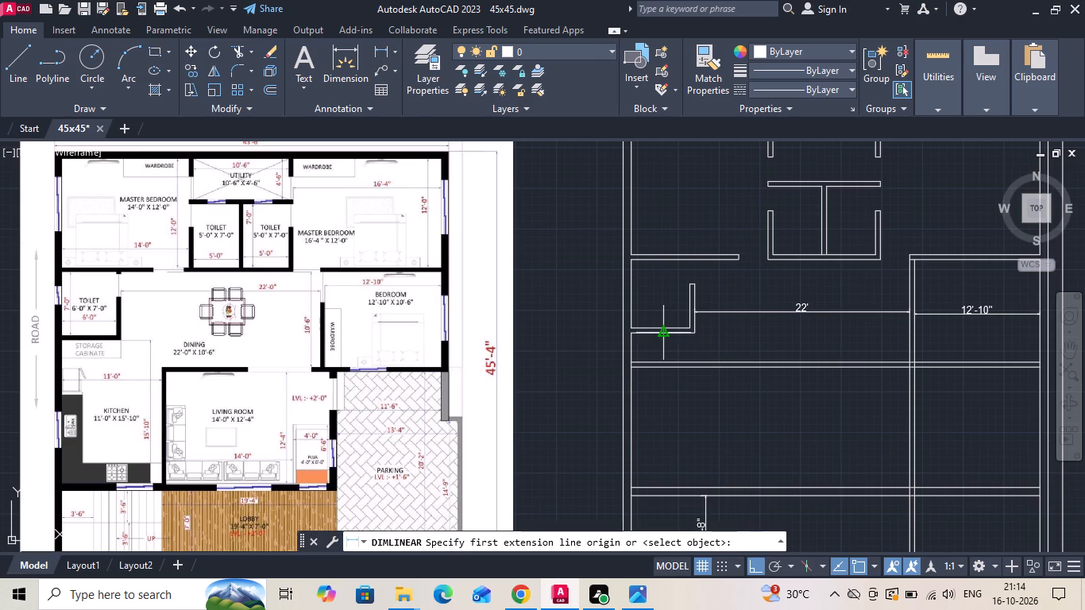
pyautogui.click(668, 330)
pyautogui.click(666, 485)
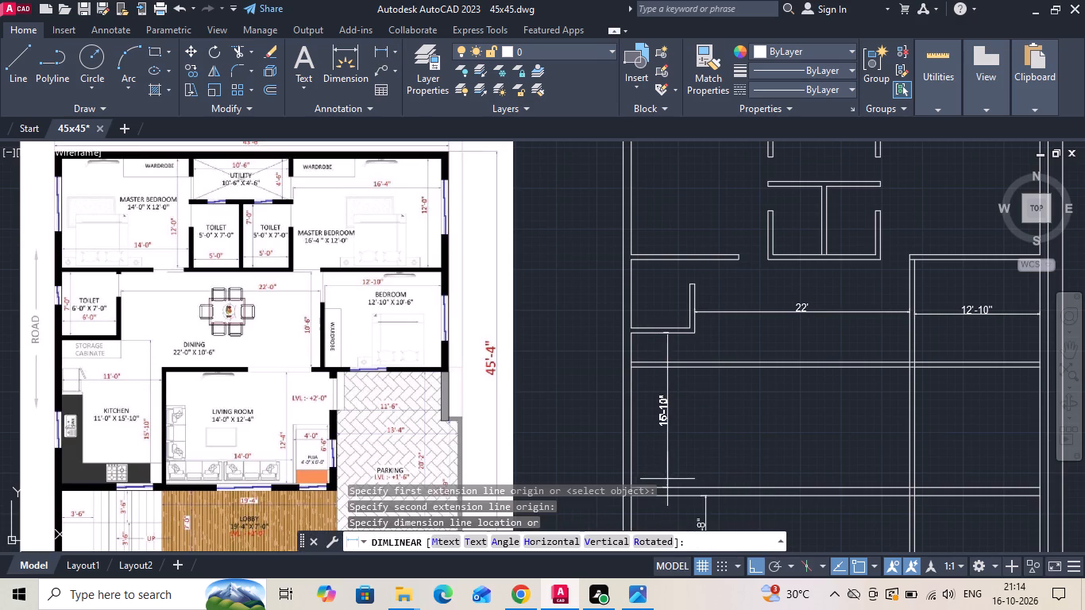
pyautogui.click(675, 444)
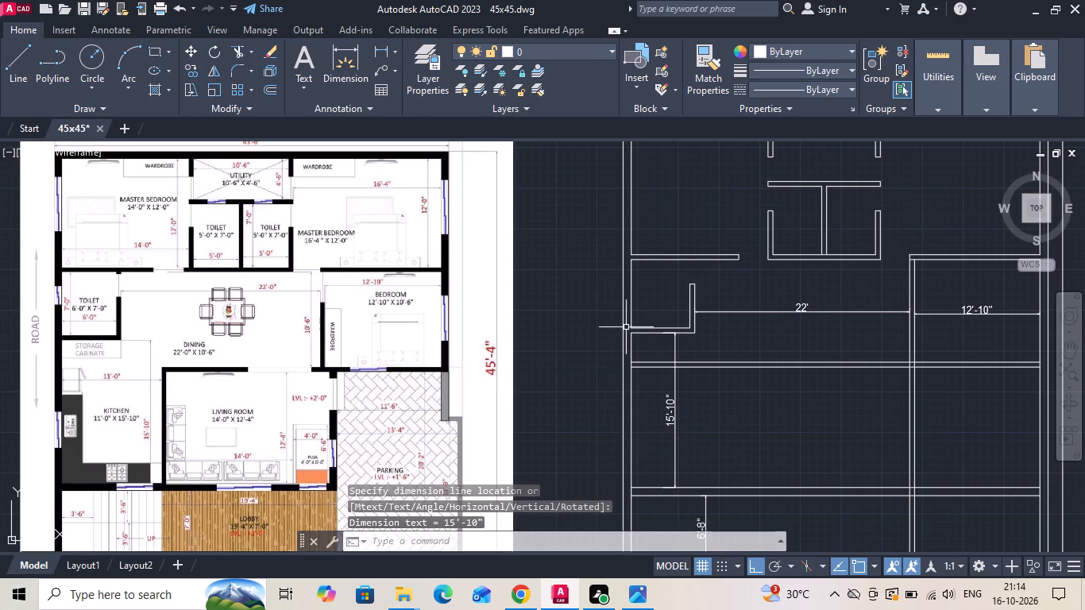
# Offset the left outer wall's inner line 11' into the plan for the kitchen width.
pyautogui.moveTo(626, 326); pyautogui.dragTo(627, 291, button='middle')
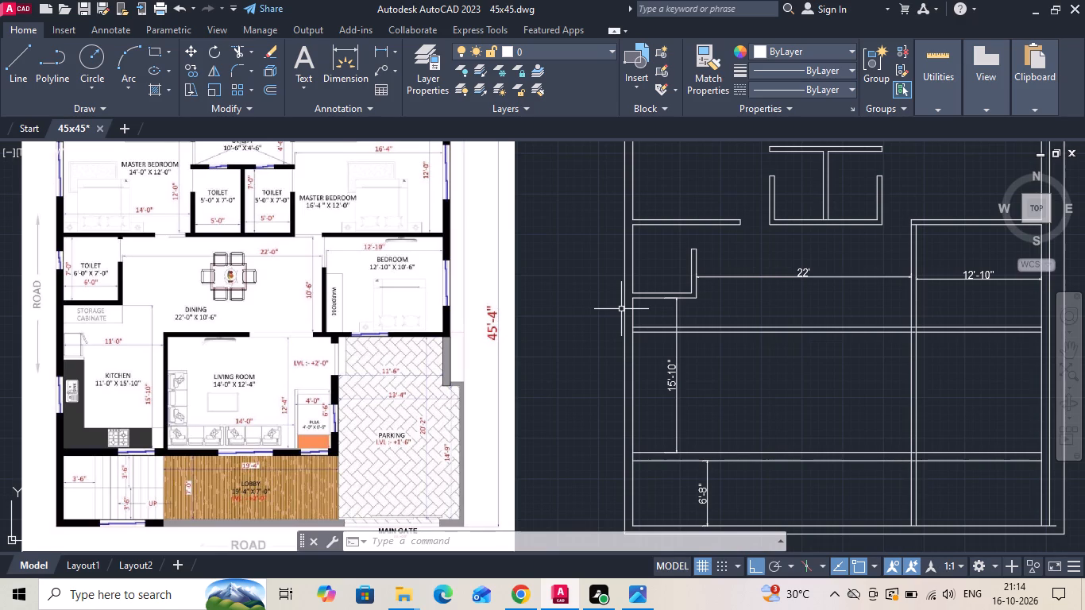
pyautogui.moveTo(189, 211); pyautogui.dragTo(209, 261, button='middle')
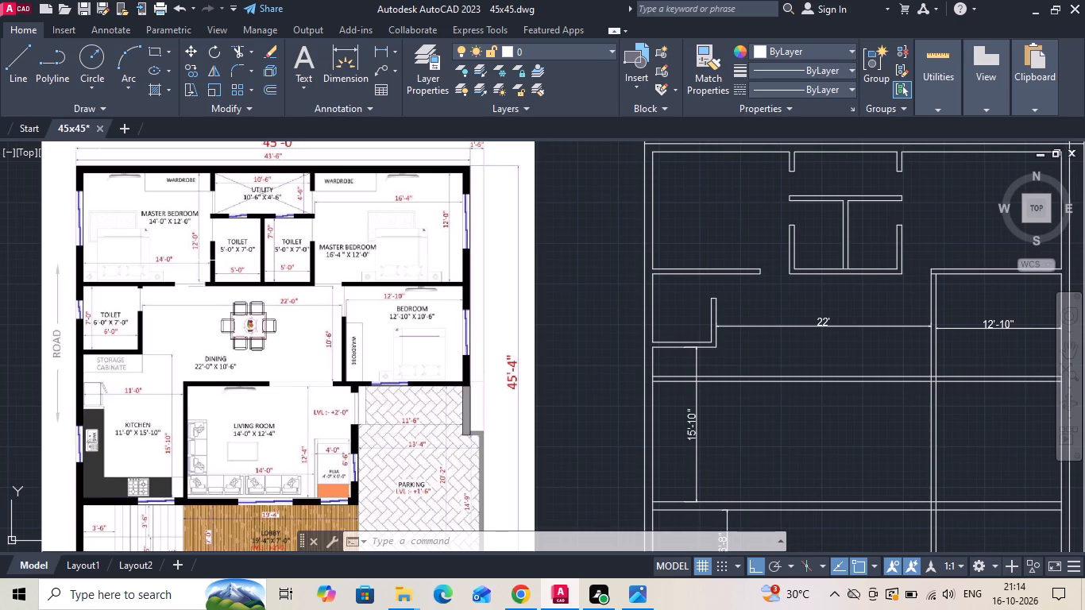
pyautogui.press('Escape')
pyautogui.scroll(-1, 225, 276)
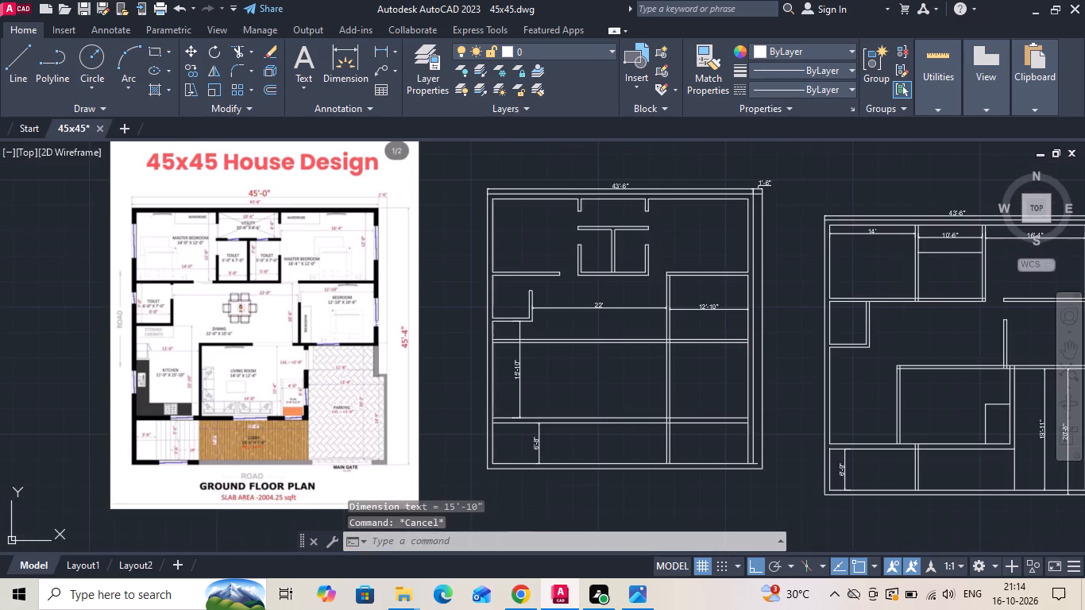
pyautogui.scroll(1, 407, 329)
pyautogui.scroll(-1, 489, 304)
pyautogui.scroll(1, 428, 365)
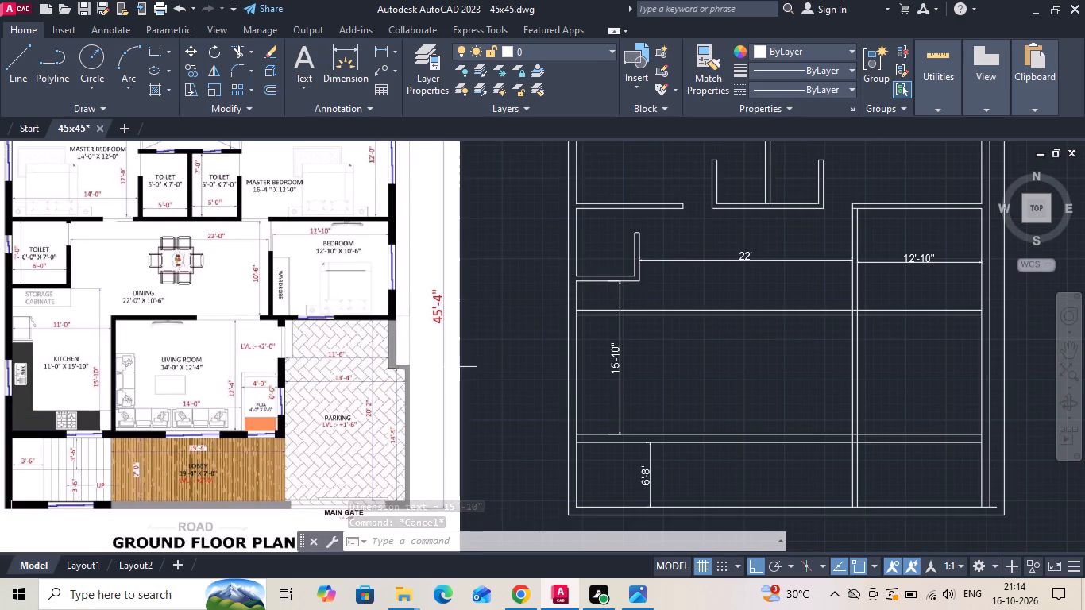
pyautogui.scroll(-1, 537, 378)
pyautogui.press('o')
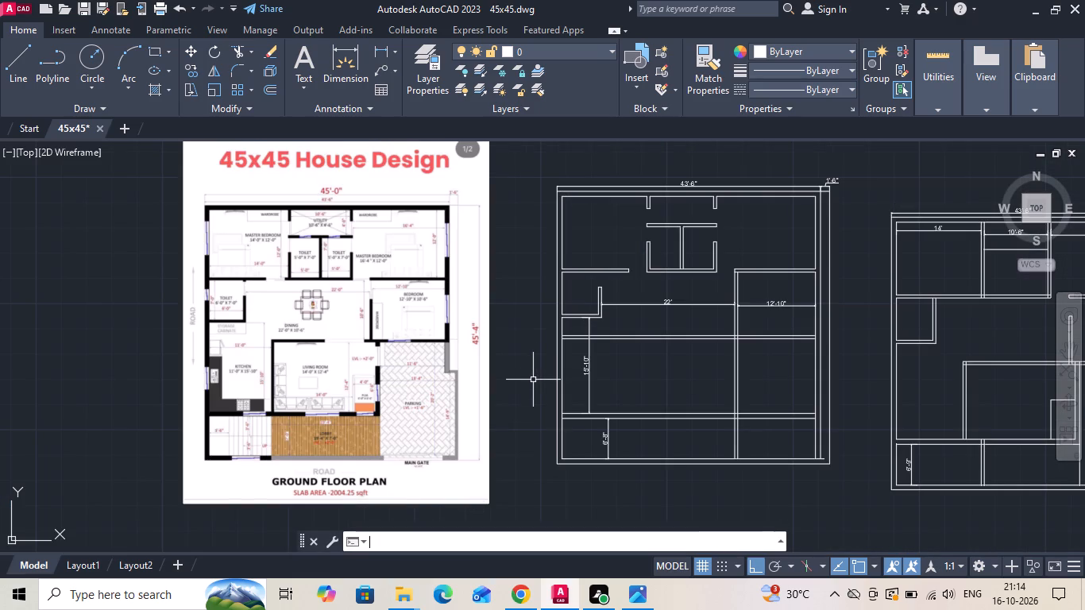
pyautogui.press('Return')
pyautogui.scroll(1, 254, 407)
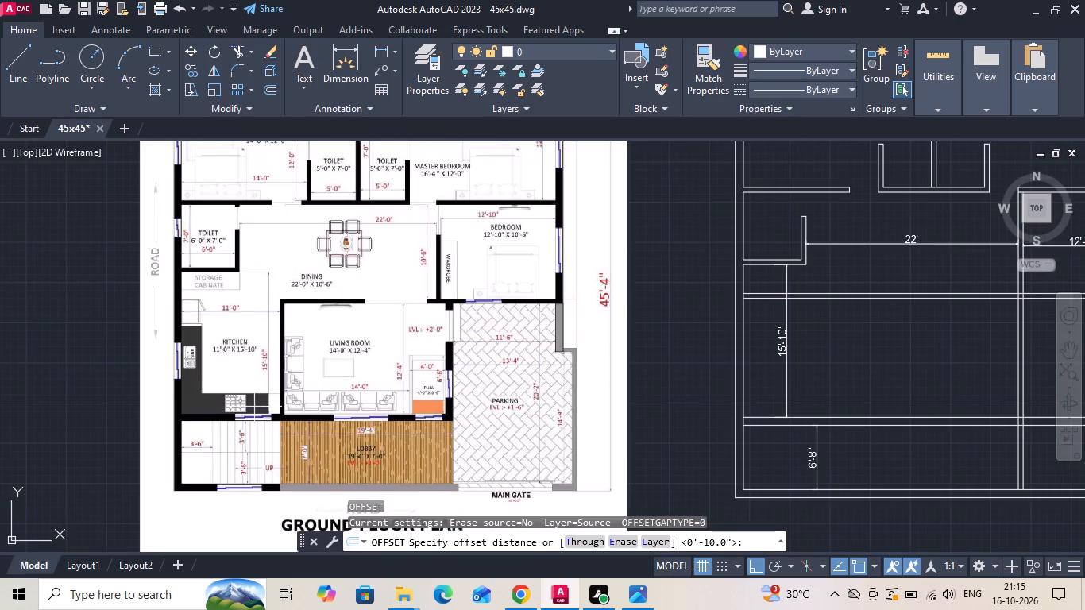
pyautogui.write("11'")
pyautogui.press('Return')
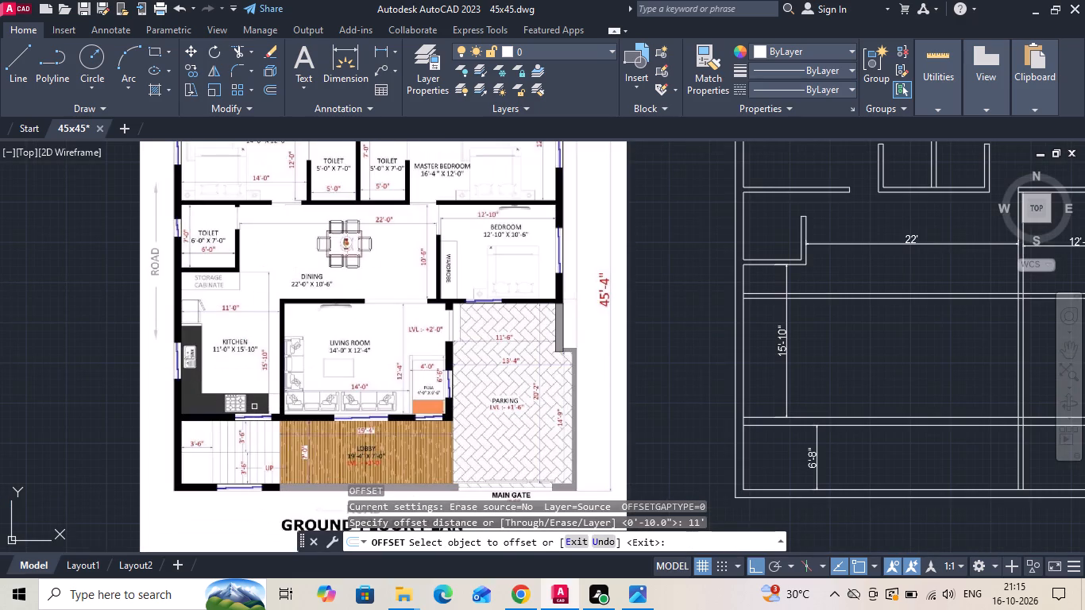
pyautogui.click(743, 372)
pyautogui.click(818, 345)
pyautogui.press('Escape')
# Offset the kitchen's new vertical line 6" toward the living room to form the wall between them.
pyautogui.press('o')
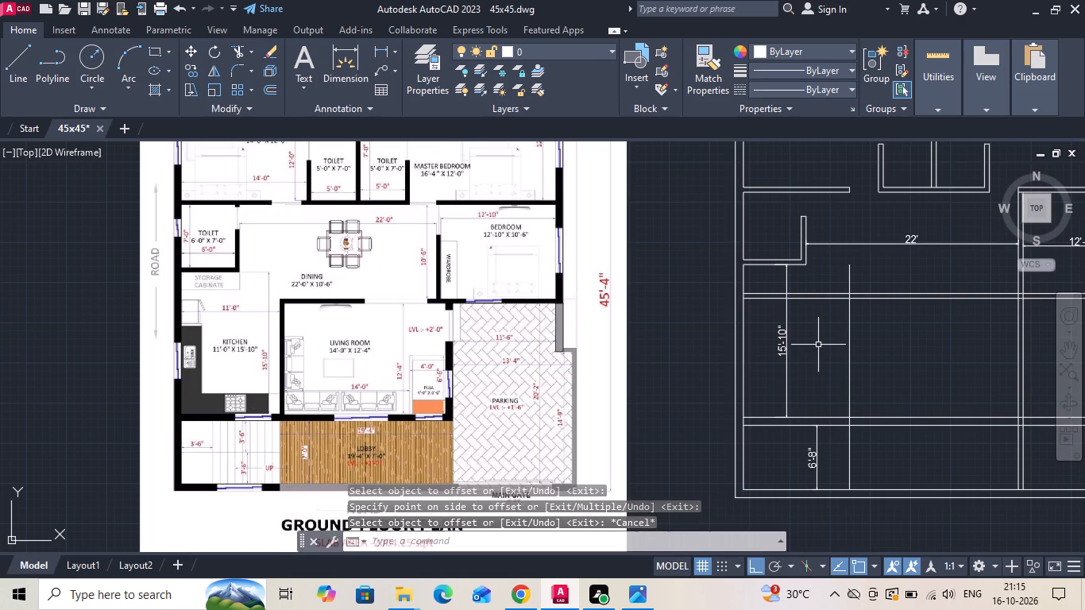
pyautogui.press('Return')
pyautogui.press('6')
pyautogui.press('Return')
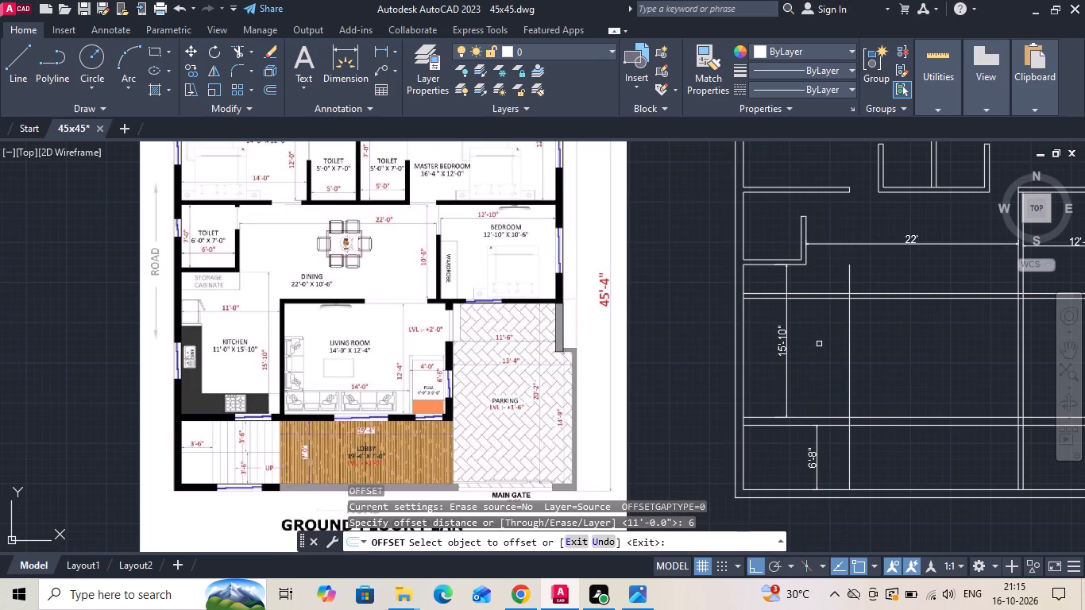
pyautogui.click(849, 371)
pyautogui.click(897, 353)
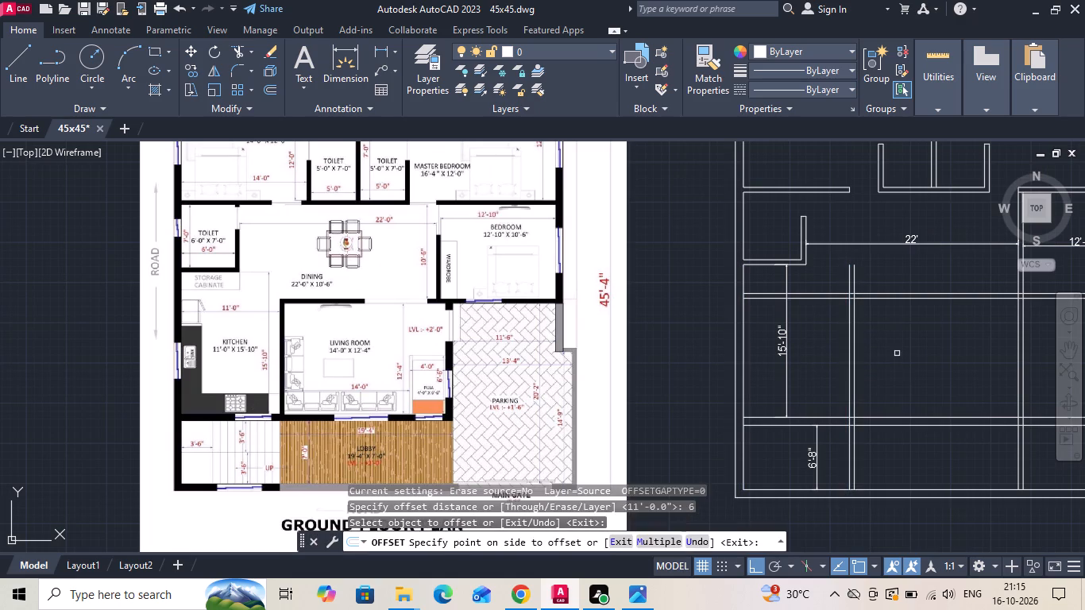
pyautogui.moveTo(905, 353); pyautogui.dragTo(827, 343, button='middle')
pyautogui.press('Escape')
# Trim the kitchen–living room wall to a corner at the living room's top wall and a clean junction at the lobby wall, clearing surplus lines.
pyautogui.write('tr')
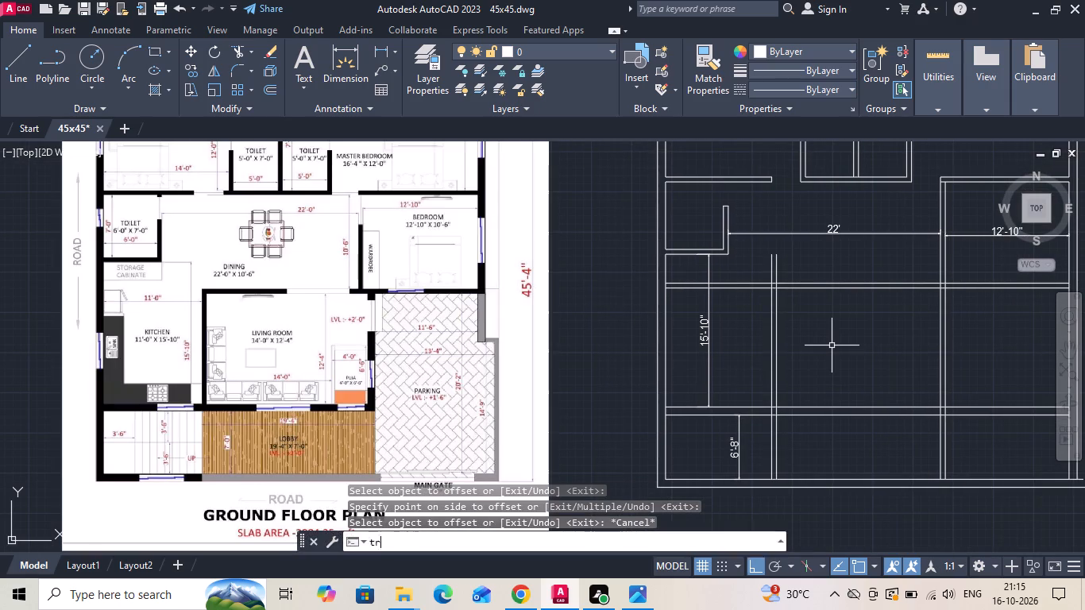
pyautogui.press('space')
pyautogui.moveTo(756, 307); pyautogui.dragTo(796, 257)
pyautogui.scroll(1, 775, 452)
pyautogui.click(785, 434)
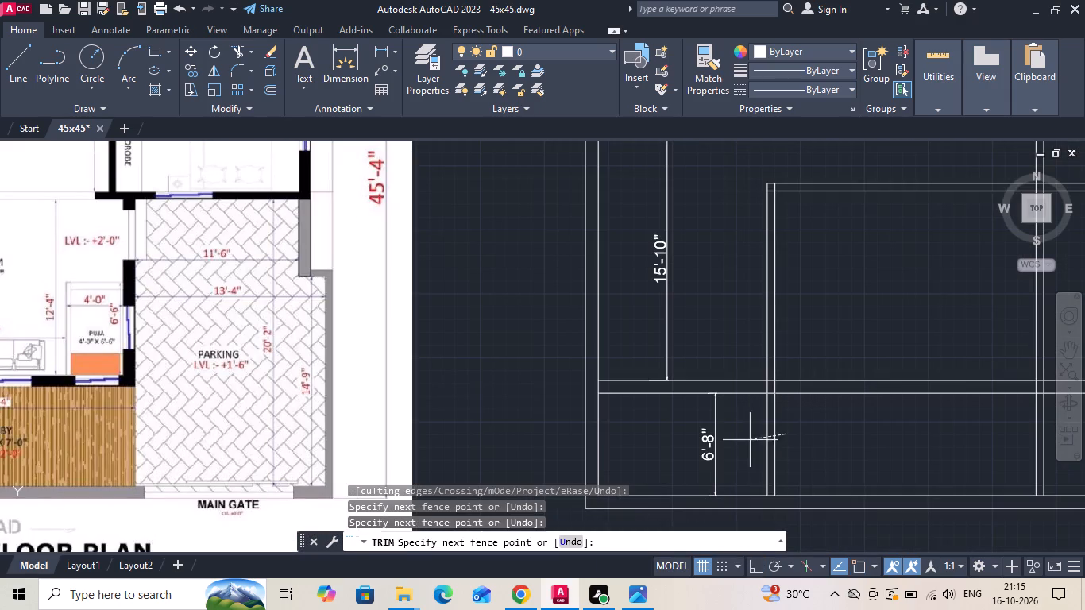
pyautogui.click(739, 442)
pyautogui.scroll(1, 599, 391)
pyautogui.click(593, 385)
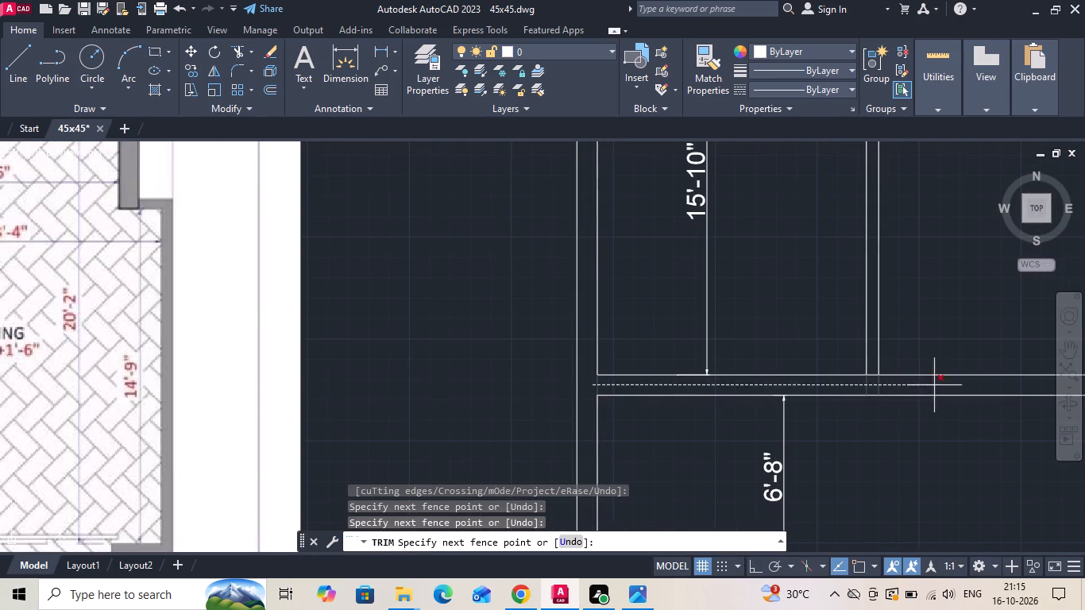
pyautogui.click(934, 385)
pyautogui.click(874, 377)
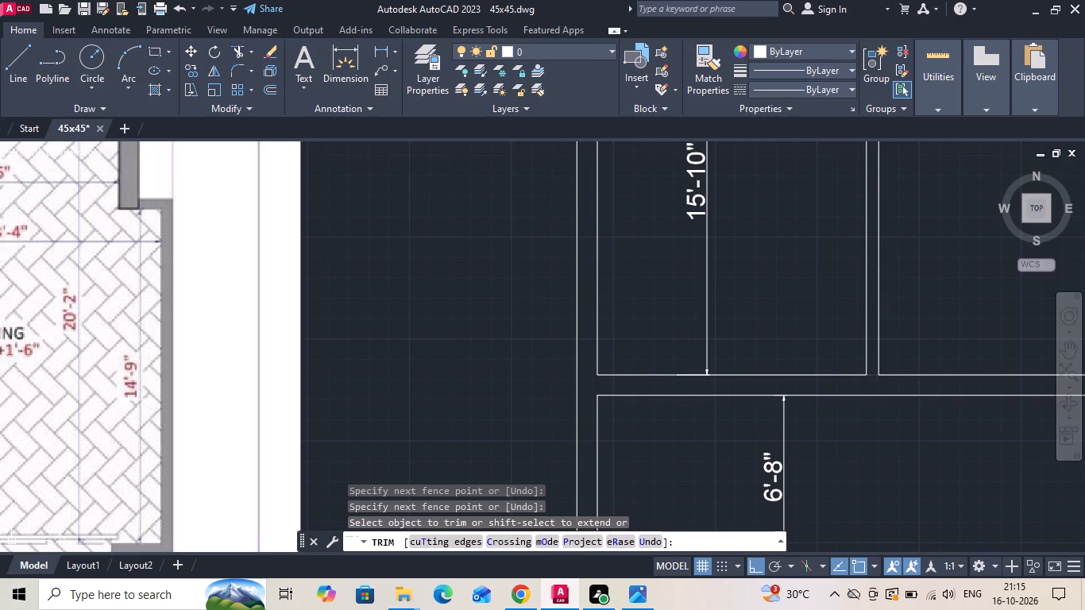
pyautogui.scroll(-2, 535, 399)
pyautogui.press('Escape')
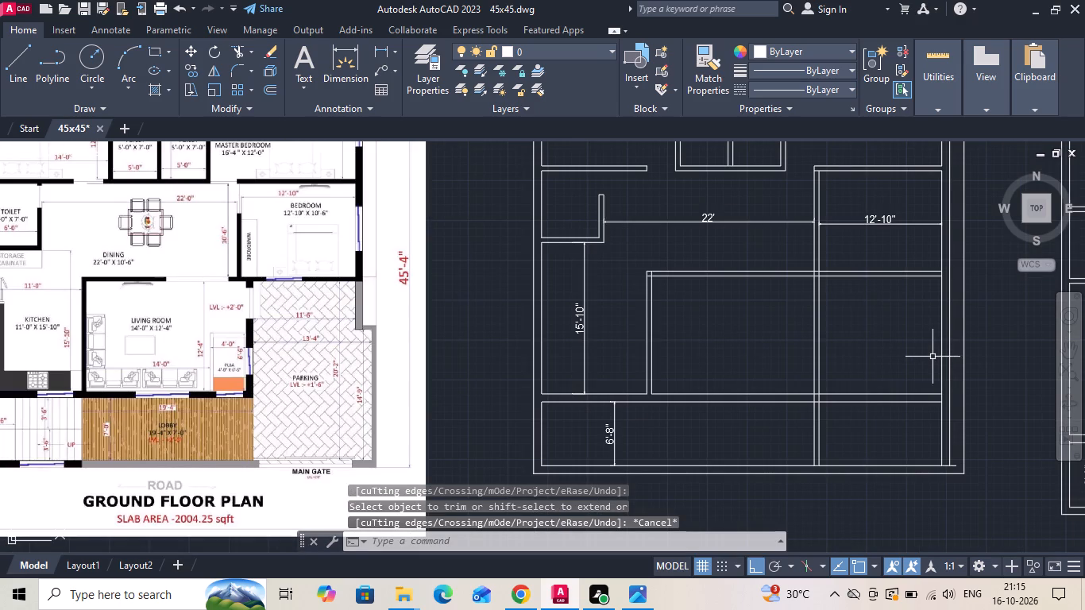
# Remove the dining–bedroom wall lines below the bedroom's bottom wall, trimming them in the living area and deleting the remaining pieces in the lobby.
pyautogui.press('t')
pyautogui.press('r')
pyautogui.press('space')
pyautogui.moveTo(910, 334); pyautogui.dragTo(825, 340)
pyautogui.moveTo(847, 339); pyautogui.dragTo(772, 356)
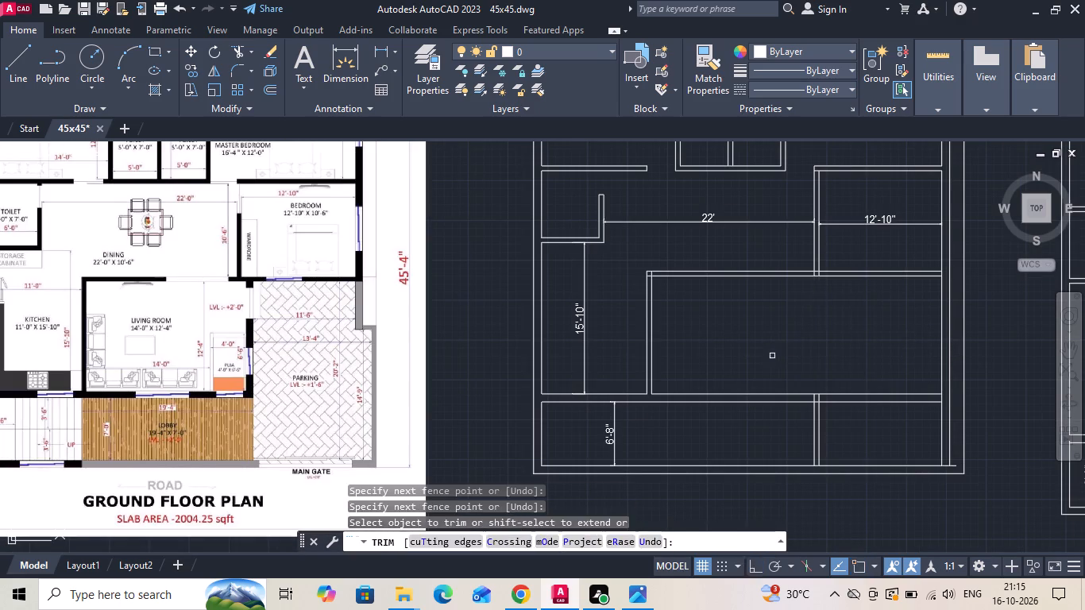
pyautogui.press('Escape')
pyautogui.moveTo(841, 437); pyautogui.dragTo(773, 437)
pyautogui.click(769, 437)
pyautogui.press('Delete')
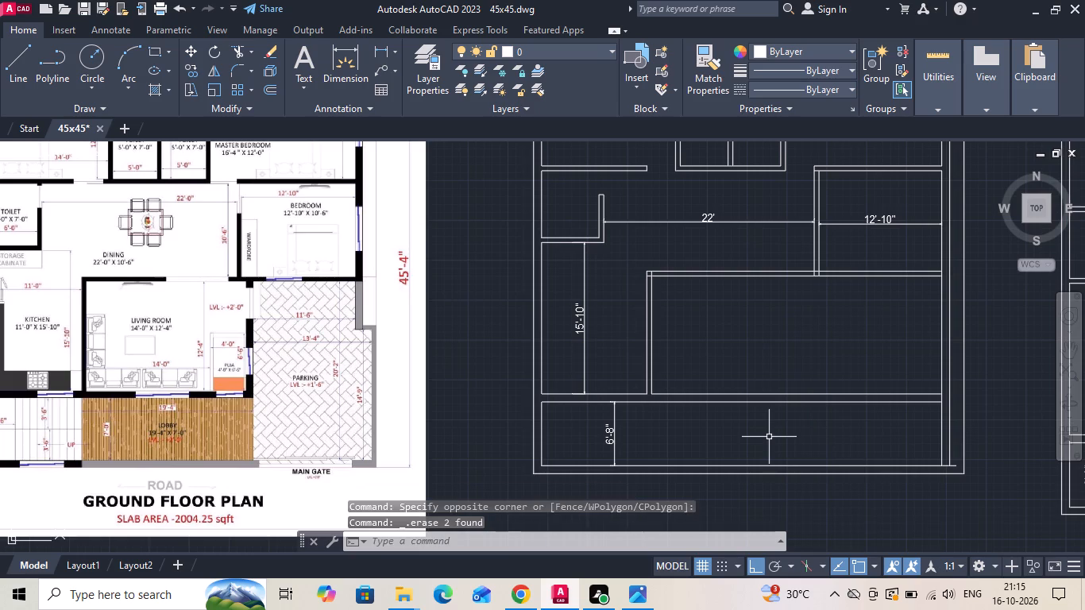
# Offset the living room side line of the kitchen–living room wall 14' toward the parking for the living room width.
pyautogui.write('o')
pyautogui.press('space')
pyautogui.write("14'")
pyautogui.press('Return')
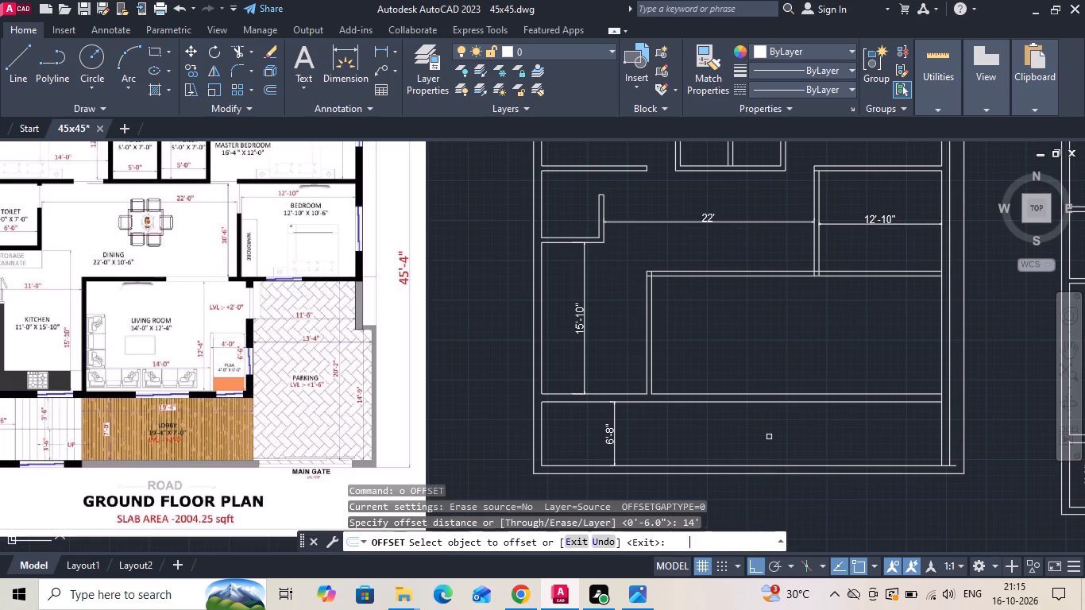
pyautogui.click(653, 352)
pyautogui.click(779, 334)
pyautogui.press('Escape')
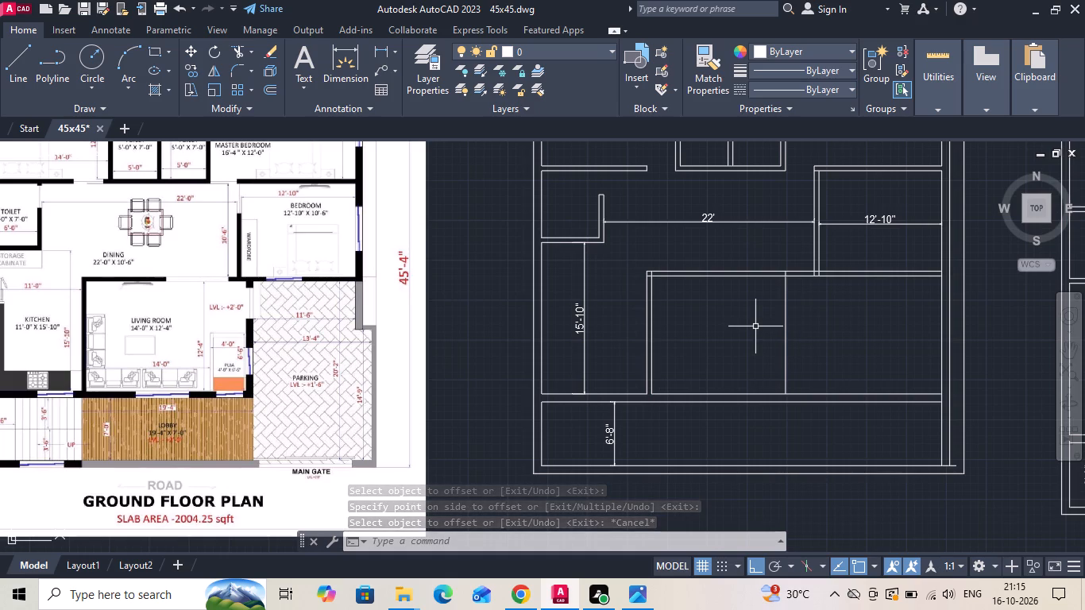
pyautogui.press('Escape')
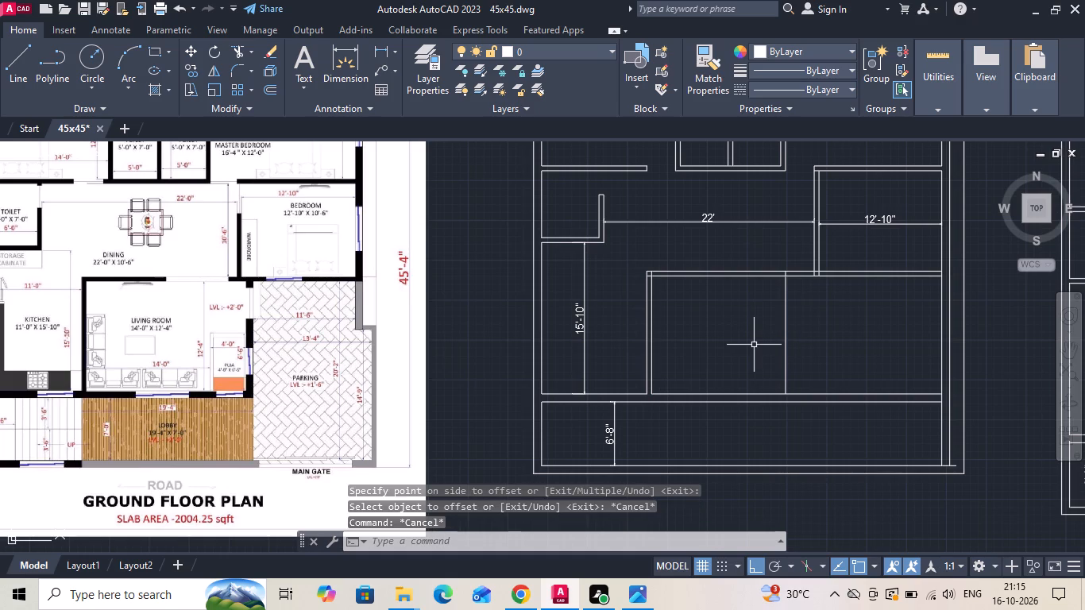
# Offset the 14' living room line 4' toward the parking for the puja width.
pyautogui.write('o')
pyautogui.press('space')
pyautogui.write("4'")
pyautogui.press('Return')
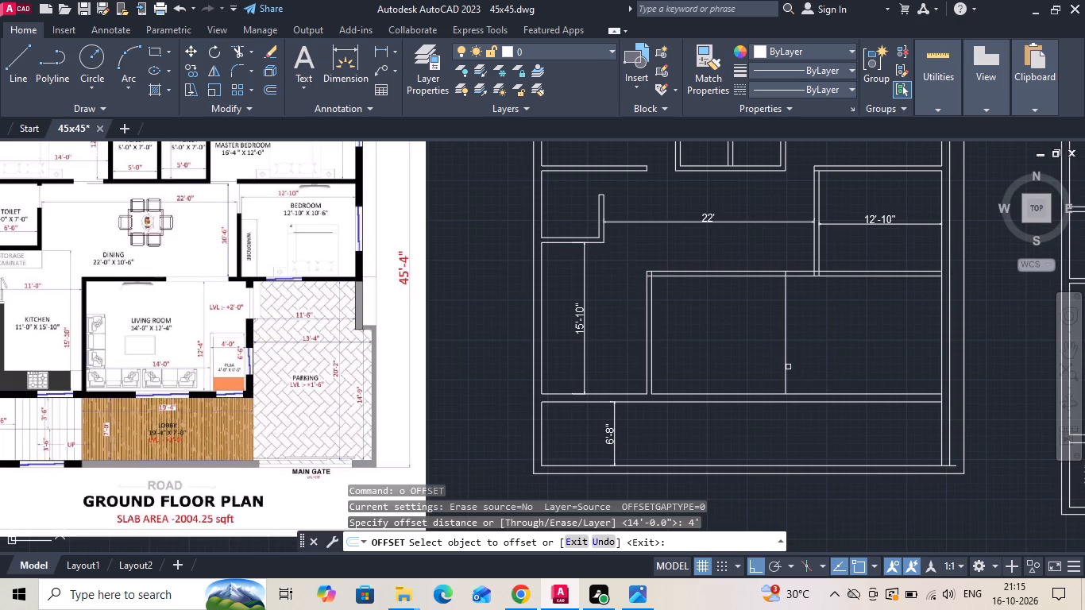
pyautogui.click(786, 383)
pyautogui.click(893, 359)
pyautogui.press('Escape')
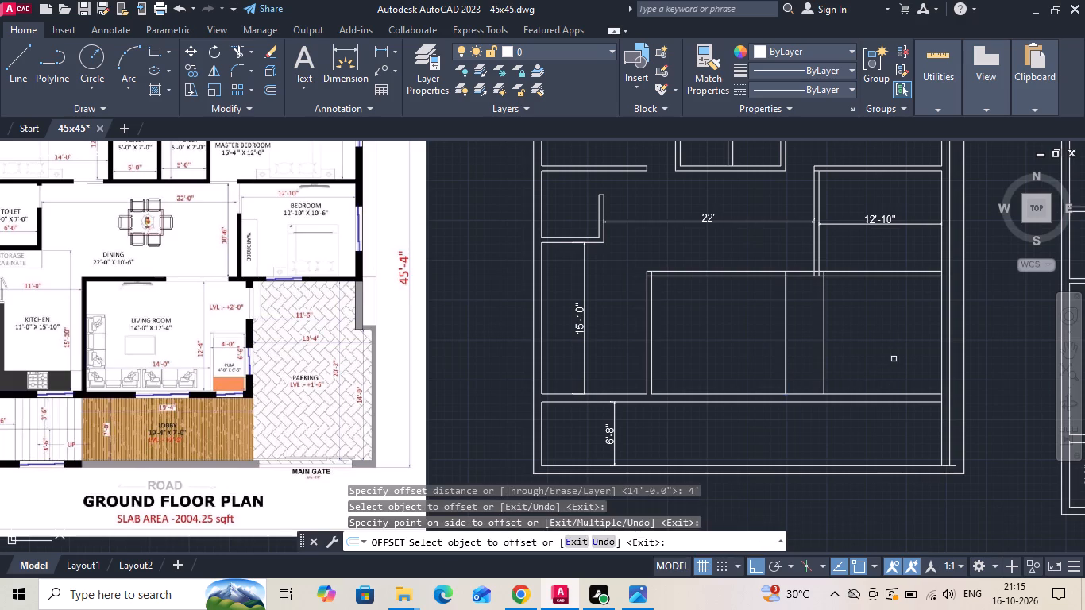
# Offset the puja's parking-side line 10" toward the parking for the wall thickness.
pyautogui.press('o')
pyautogui.press('Return')
pyautogui.write('10')
pyautogui.press('Return')
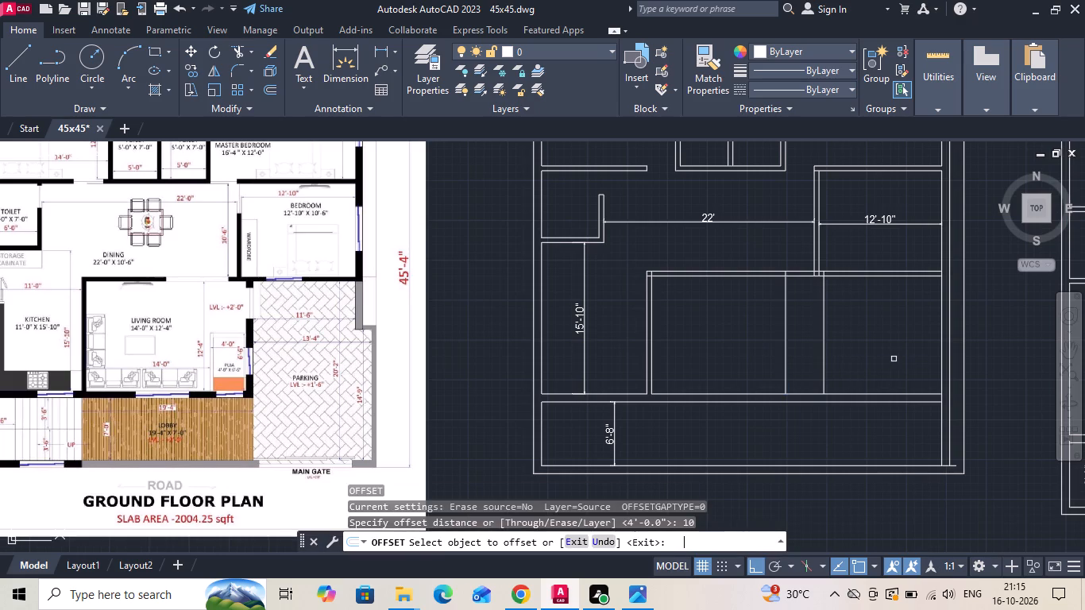
pyautogui.moveTo(828, 347); pyautogui.dragTo(836, 349)
pyautogui.click(827, 368)
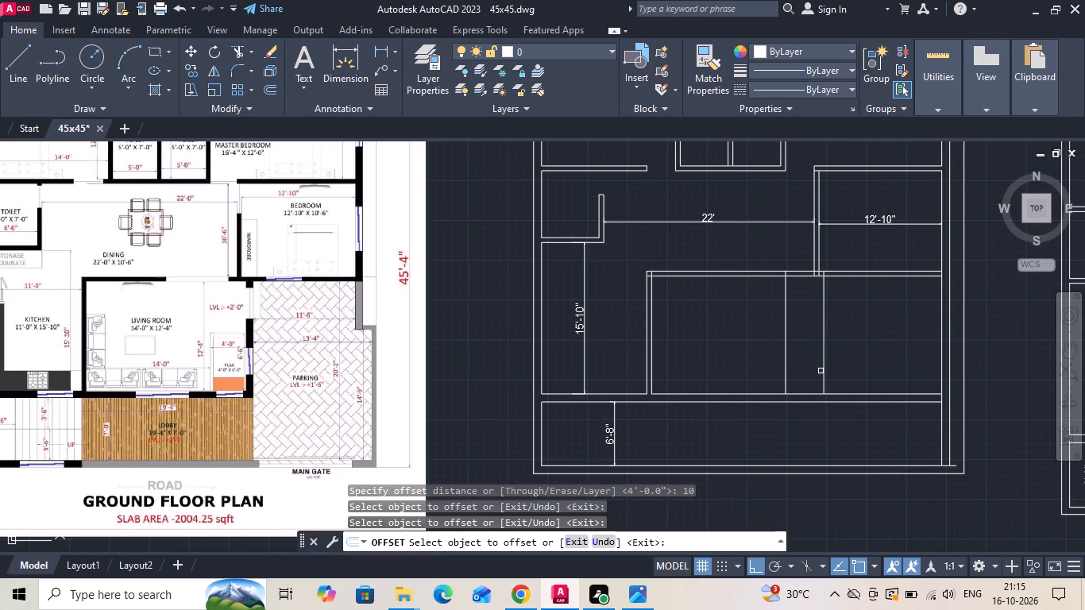
pyautogui.click(823, 371)
pyautogui.click(855, 358)
pyautogui.press('Escape')
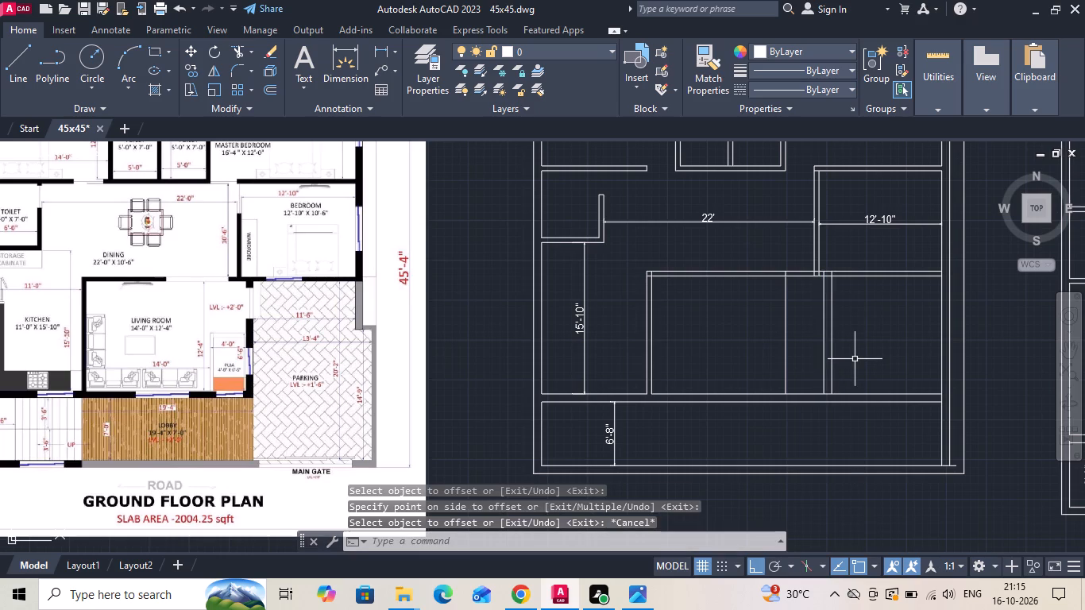
# Extend the new parking-side wall line to the lobby wall's lower line and trim the surplus lobby wall lines into a clean corner.
pyautogui.press('e')
pyautogui.press('x')
pyautogui.press('space')
pyautogui.click(832, 382)
pyautogui.press('Escape')
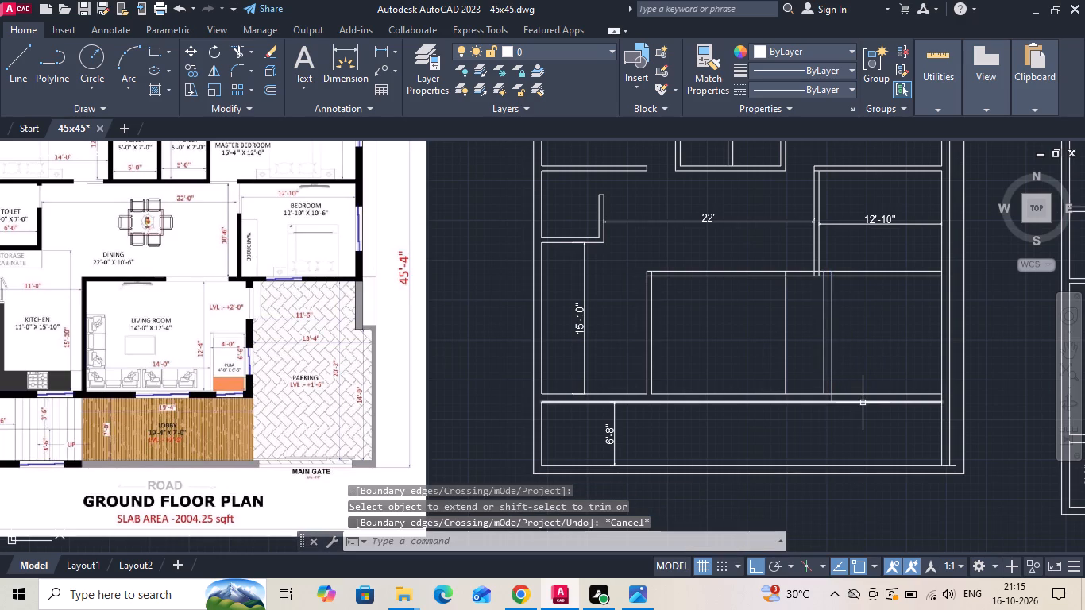
pyautogui.write('tr')
pyautogui.press('space')
pyautogui.moveTo(866, 381); pyautogui.dragTo(858, 422)
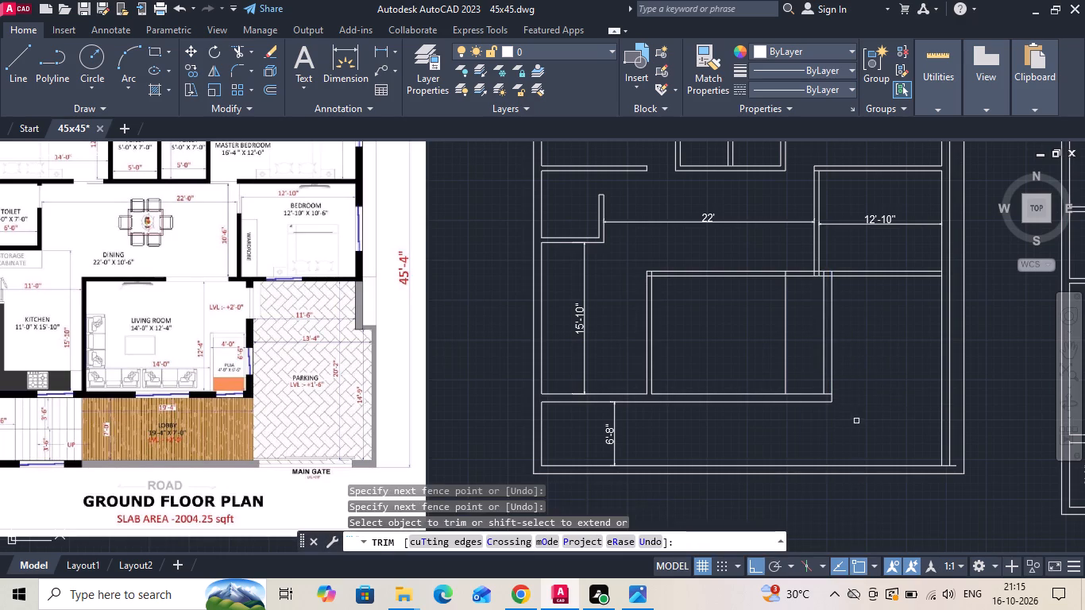
pyautogui.scroll(2, 826, 405)
pyautogui.click(823, 380)
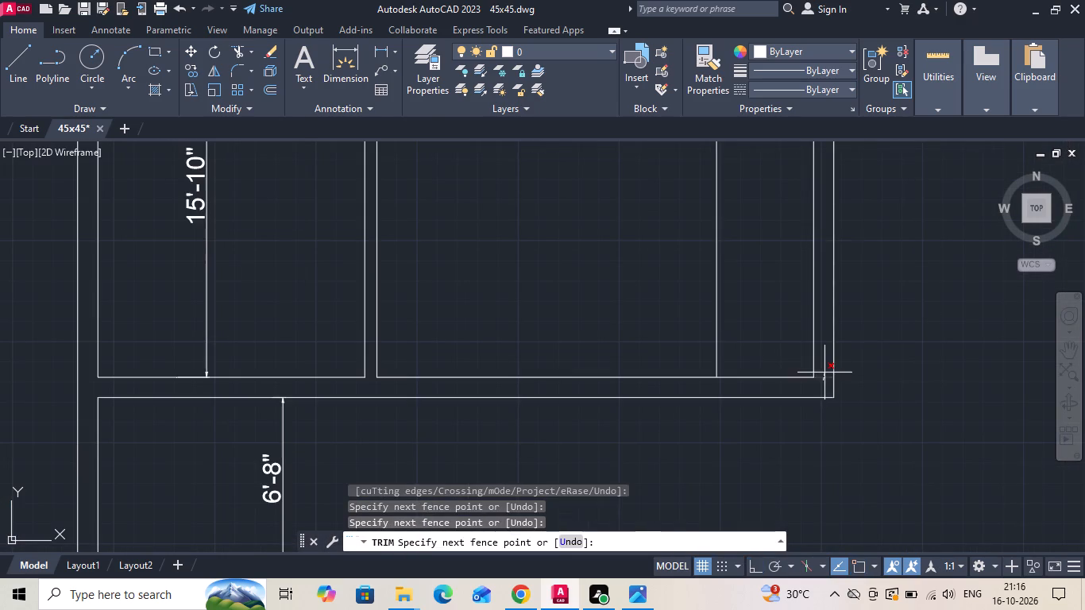
pyautogui.click(824, 373)
pyautogui.scroll(-2, 786, 411)
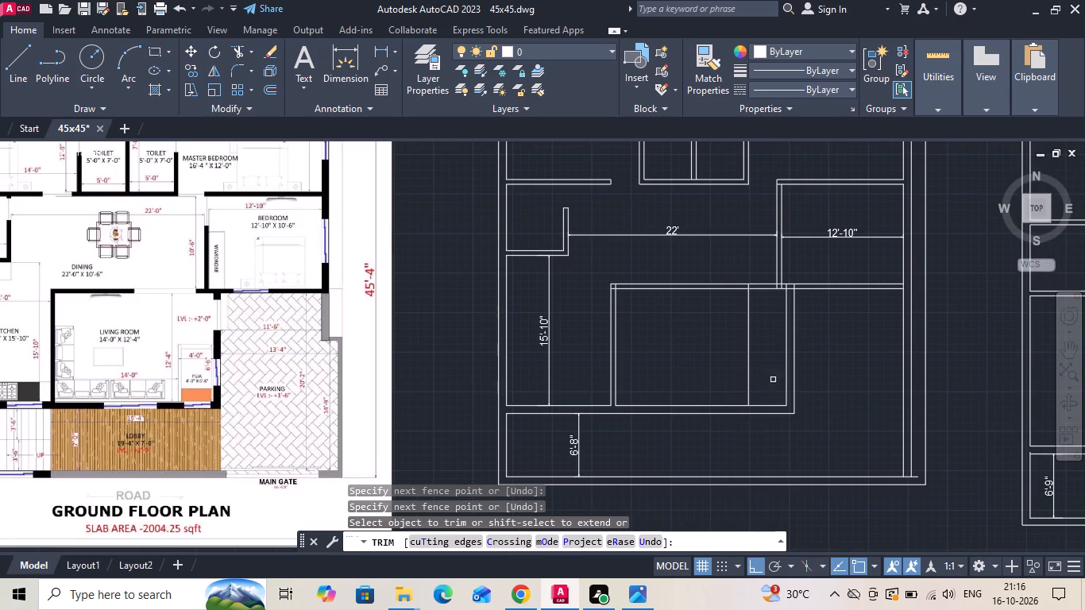
# Trim the junctions of the dining–bedroom wall and the puja–parking wall with the living room's top wall, clearing the crossing line pieces.
pyautogui.scroll(2, 834, 278)
pyautogui.scroll(2, 764, 302)
pyautogui.click(697, 292)
pyautogui.click(541, 286)
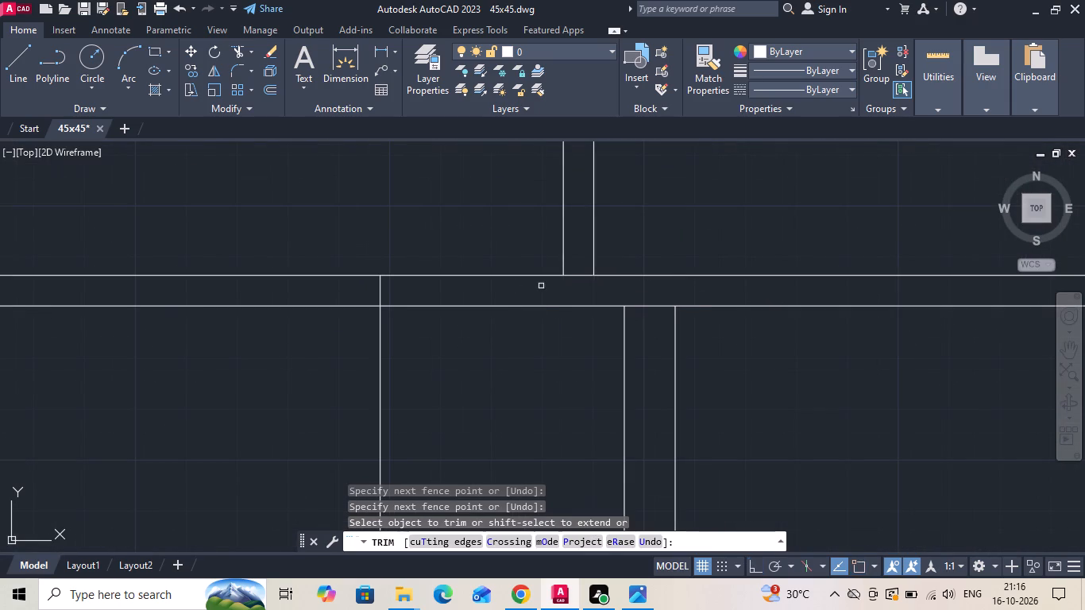
pyautogui.click(575, 274)
pyautogui.click(640, 306)
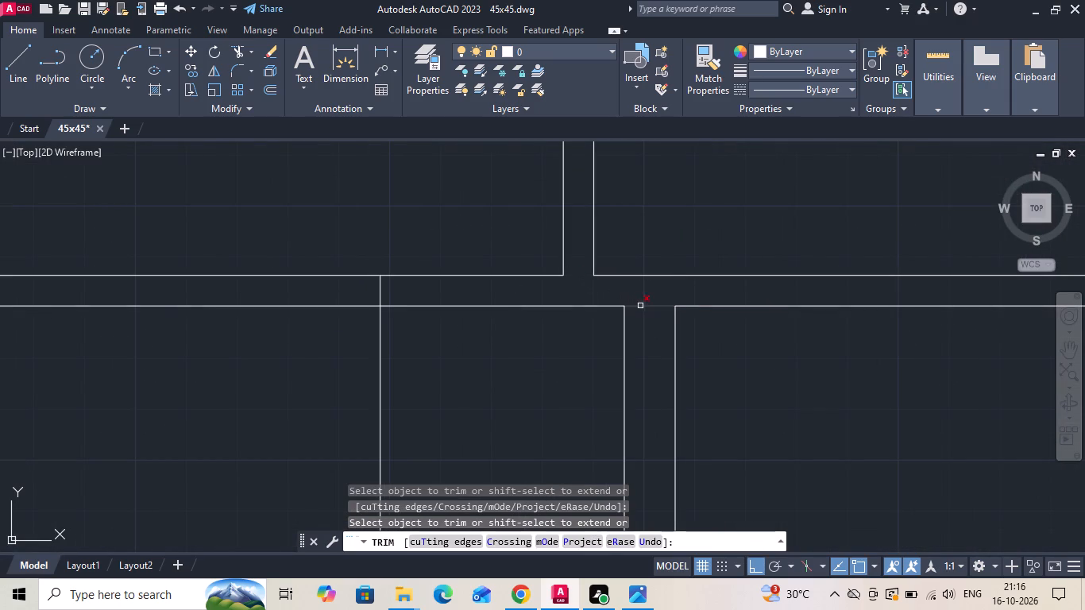
pyautogui.scroll(-4, 634, 315)
pyautogui.moveTo(589, 370); pyautogui.dragTo(631, 313, button='middle')
pyautogui.press('Escape')
# Delete the 14' living room width line between the living room and the puja.
pyautogui.moveTo(635, 311); pyautogui.dragTo(614, 330)
pyautogui.click(614, 330)
pyautogui.press('Delete')
pyautogui.scroll(-1, 724, 327)
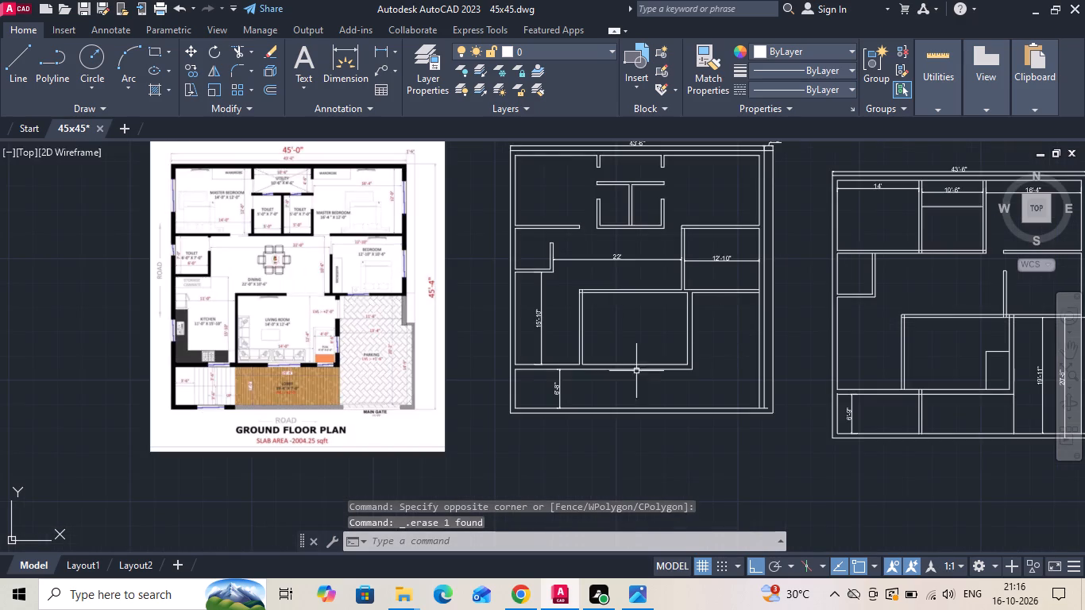
# Draw a horizontal stair centre line from the midpoint of the outer wall's inner face into the lobby strip.
pyautogui.scroll(2, 553, 398)
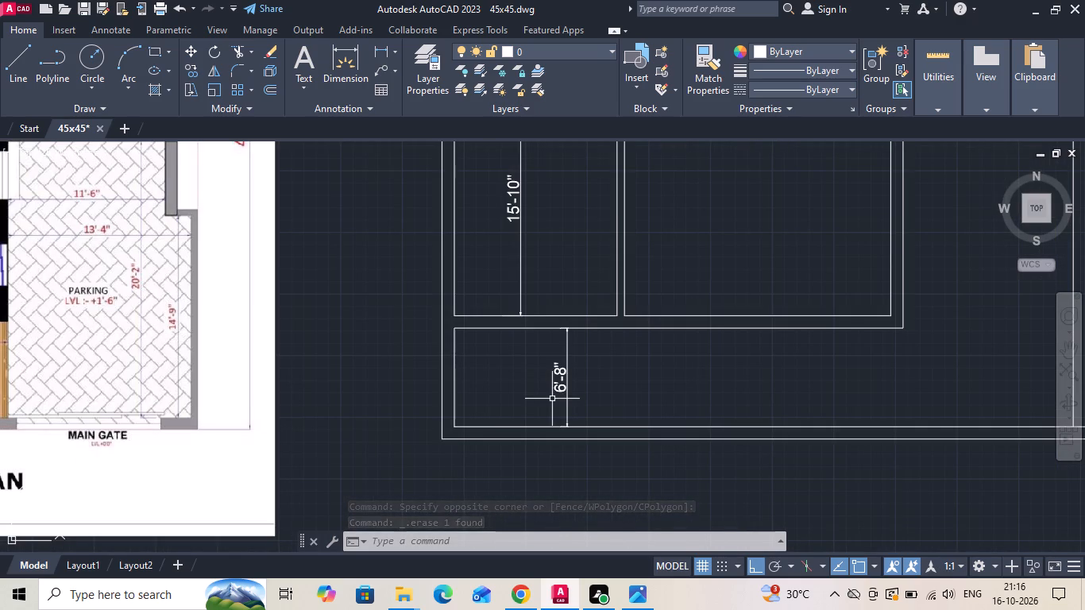
pyautogui.write('l')
pyautogui.press('space')
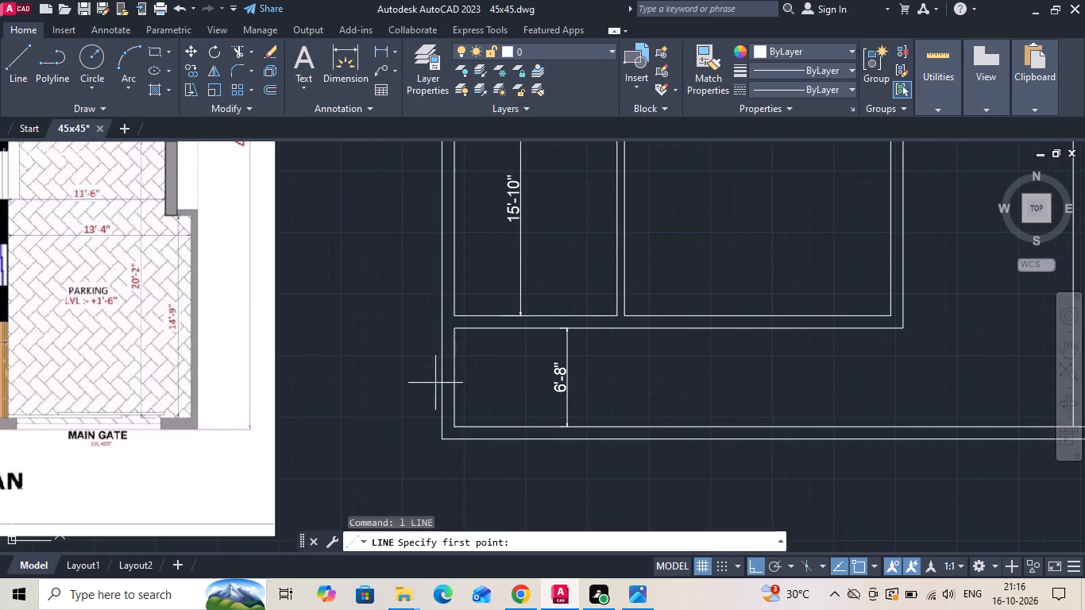
pyautogui.click(450, 382)
pyautogui.click(707, 388)
pyautogui.press('Escape')
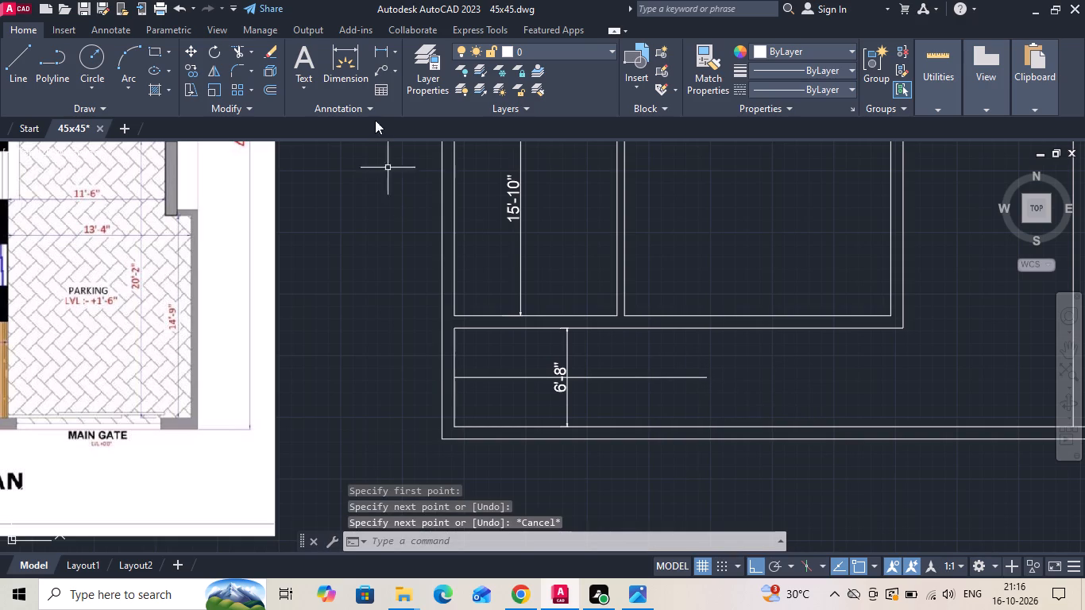
# Measure the vertical distance from the stair centre line to the wall line above it.
pyautogui.click(386, 49)
pyautogui.scroll(1, 457, 317)
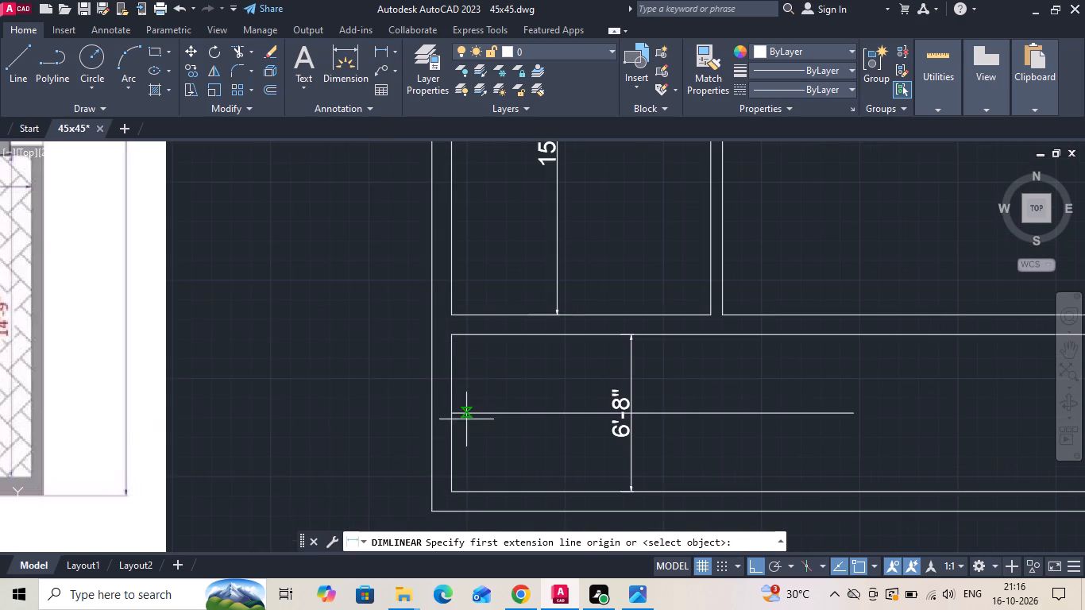
pyautogui.click(466, 419)
pyautogui.click(468, 333)
pyautogui.press('Escape')
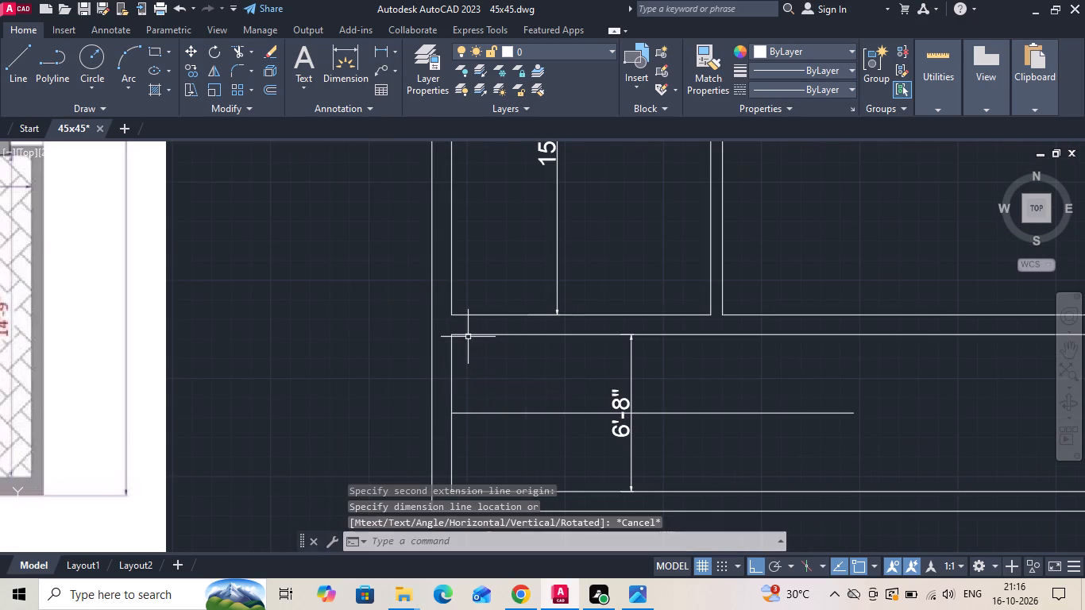
# Offset the inner face of the outer wall beside the stairs 3'4" toward the lobby for the stair landing.
pyautogui.write("o 3'4")
pyautogui.press('space')
pyautogui.click(452, 406)
pyautogui.click(523, 401)
pyautogui.press('Escape')
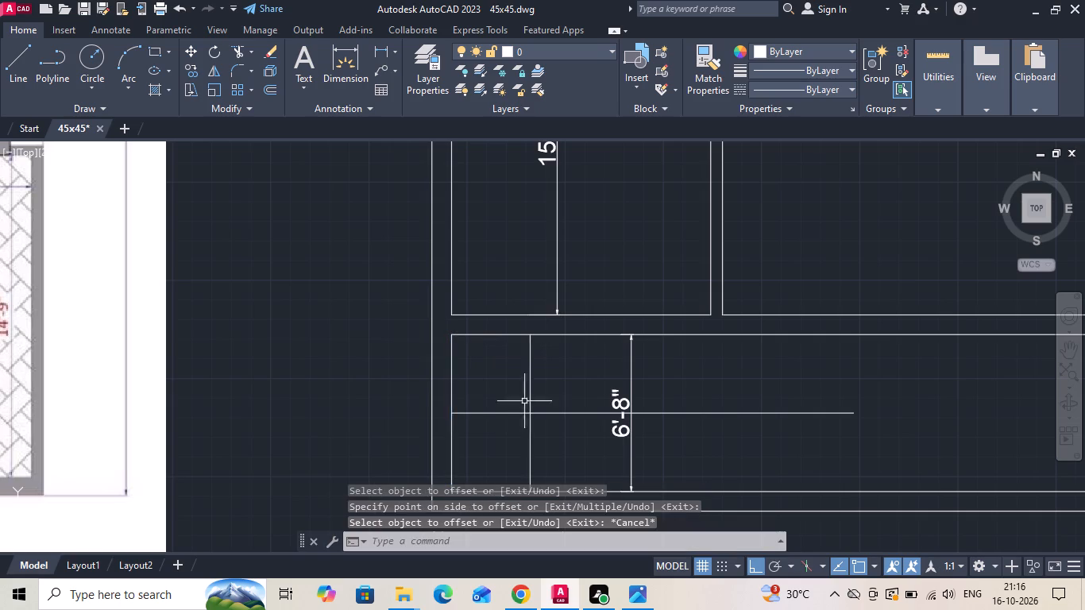
# Trim the stair centre line out of the landing and save the drawing.
pyautogui.write('tr')
pyautogui.press('space')
pyautogui.moveTo(519, 421); pyautogui.dragTo(514, 403)
pyautogui.click(508, 371)
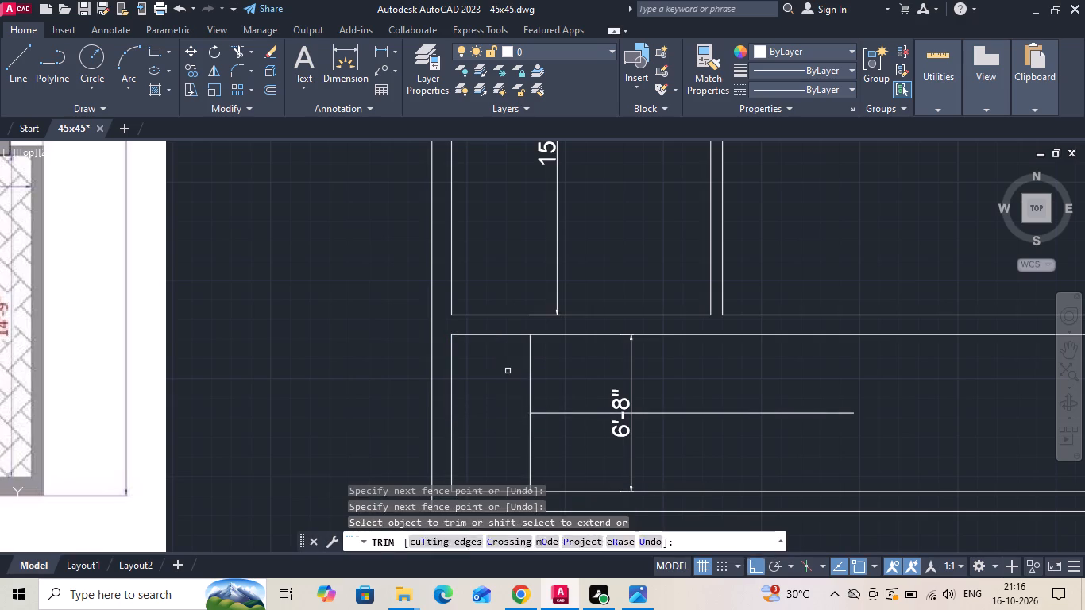
pyautogui.press('Escape')
pyautogui.hotkey('ctrl', 's')
# Copy the landing edge line nine times toward the lobby at 10" intervals, from 10" to 90", for the stair treads.
pyautogui.scroll(-1, 509, 378)
pyautogui.scroll(-1, 624, 354)
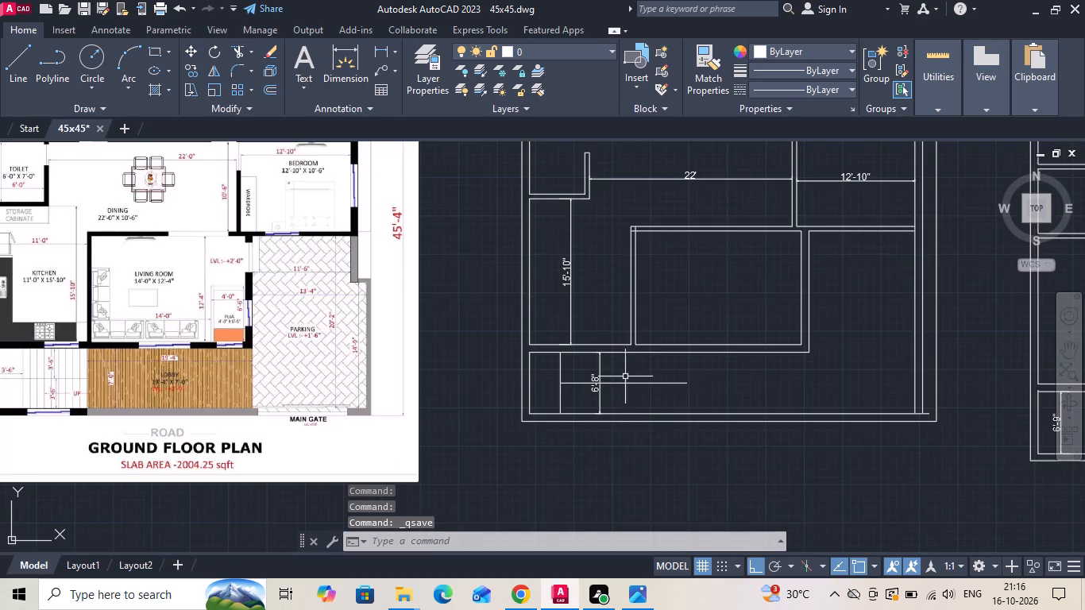
pyautogui.moveTo(622, 412); pyautogui.dragTo(684, 360, button='middle')
pyautogui.scroll(3, 71, 346)
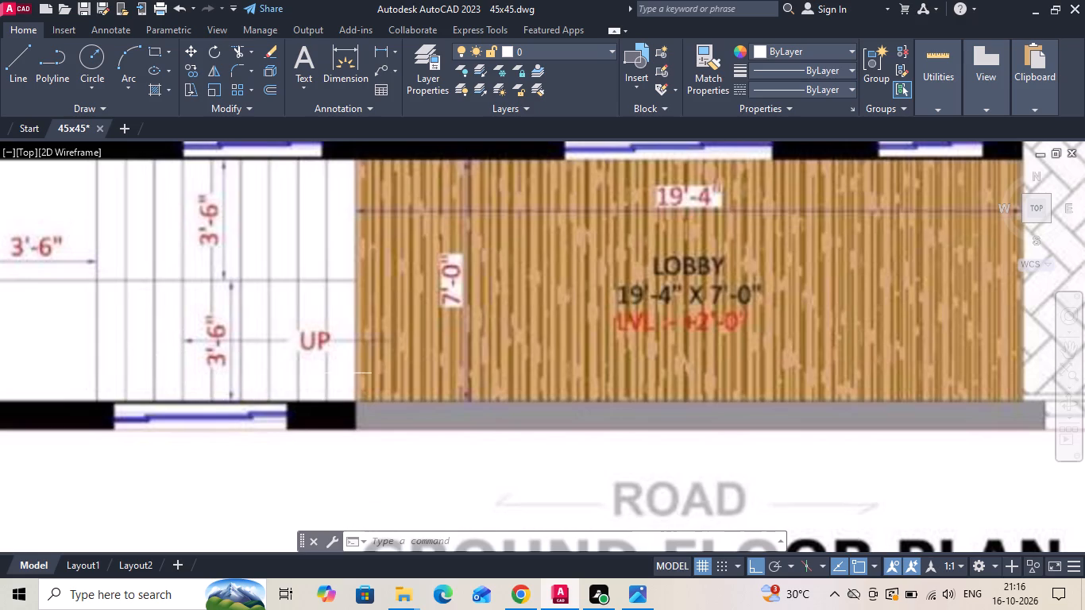
pyautogui.scroll(-2, 243, 346)
pyautogui.scroll(-2, 174, 361)
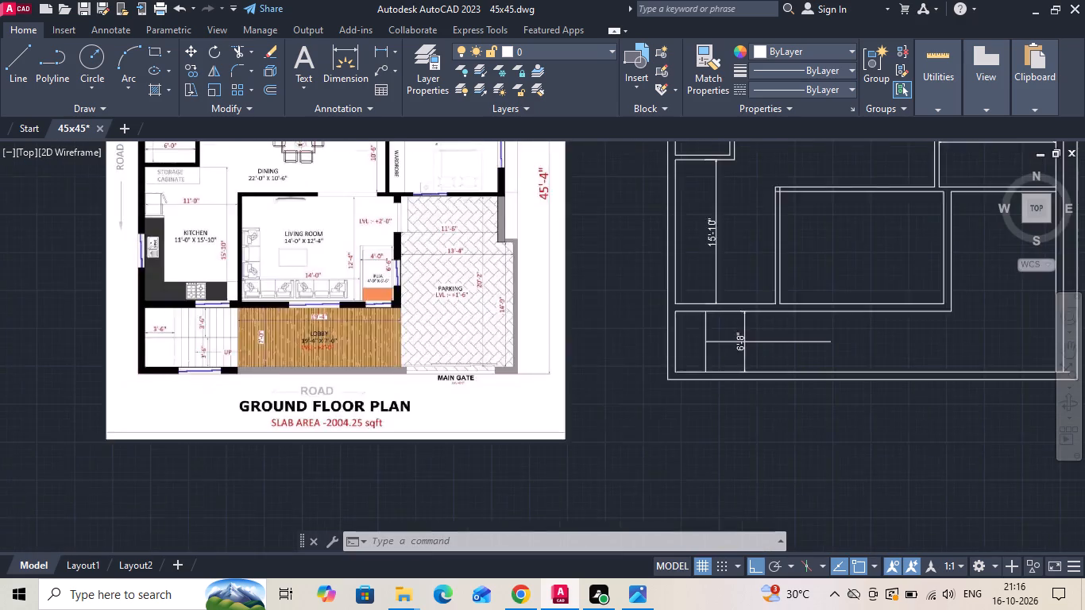
pyautogui.scroll(4, 527, 362)
pyautogui.moveTo(415, 267); pyautogui.dragTo(369, 268)
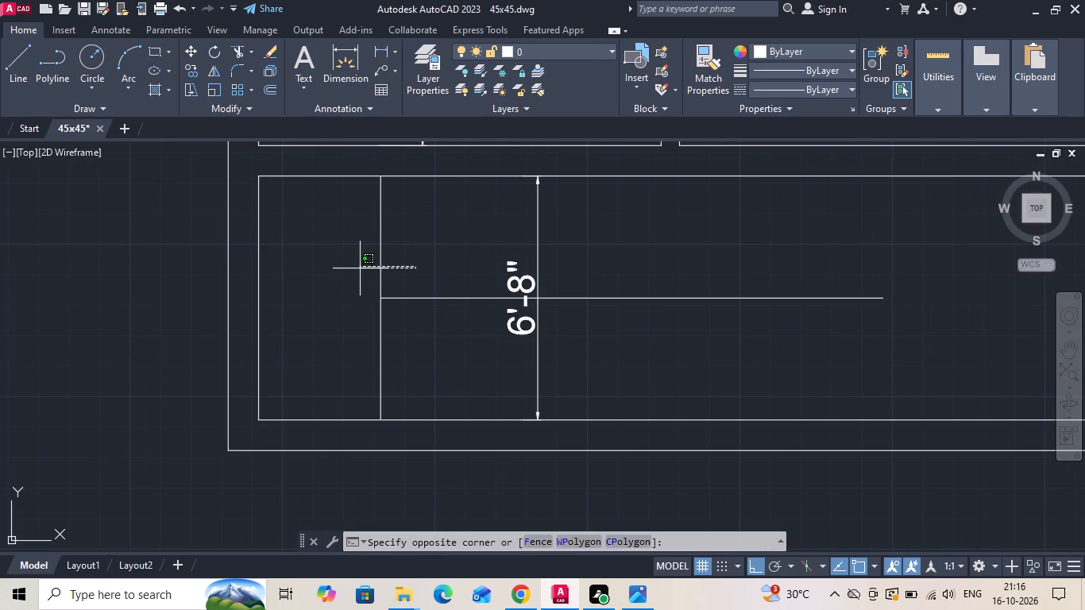
pyautogui.click(357, 268)
pyautogui.rightClick(357, 268)
pyautogui.click(411, 312)
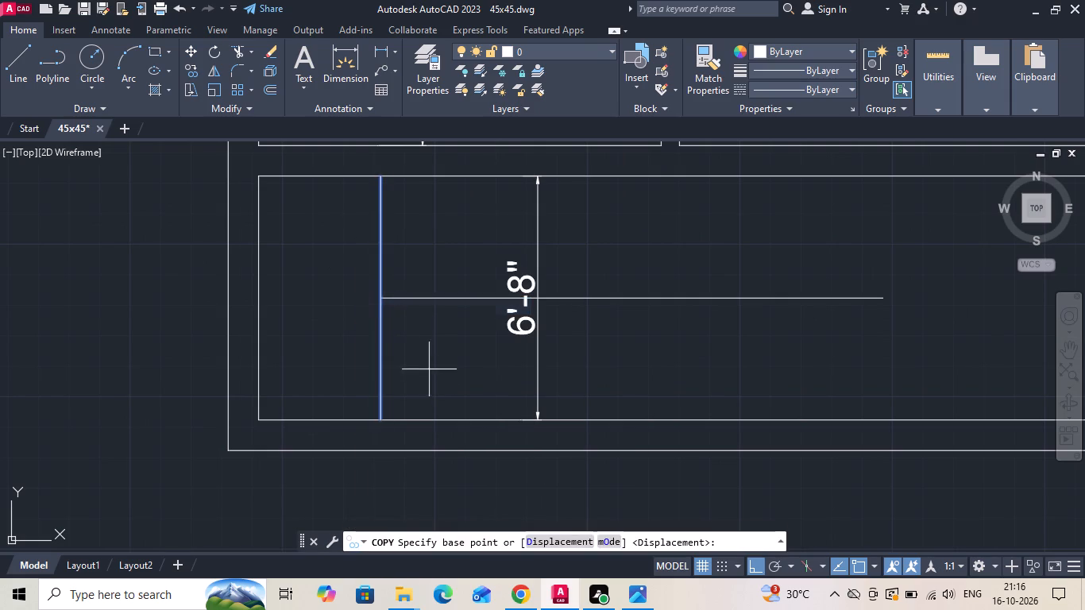
pyautogui.moveTo(430, 370); pyautogui.dragTo(476, 388)
pyautogui.write('10')
pyautogui.press('Return')
pyautogui.write('20')
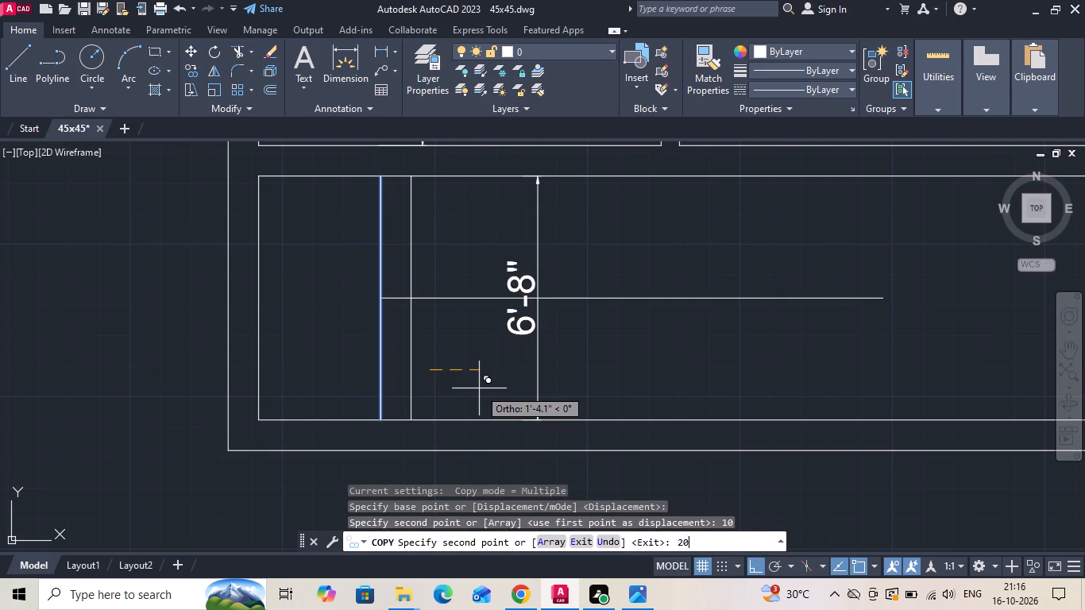
pyautogui.press('Return')
pyautogui.write('30')
pyautogui.press('Return')
pyautogui.write('40')
pyautogui.press('Return')
pyautogui.write('50')
pyautogui.press('Return')
pyautogui.write('60')
pyautogui.press('Return')
pyautogui.write('70')
pyautogui.press('Return')
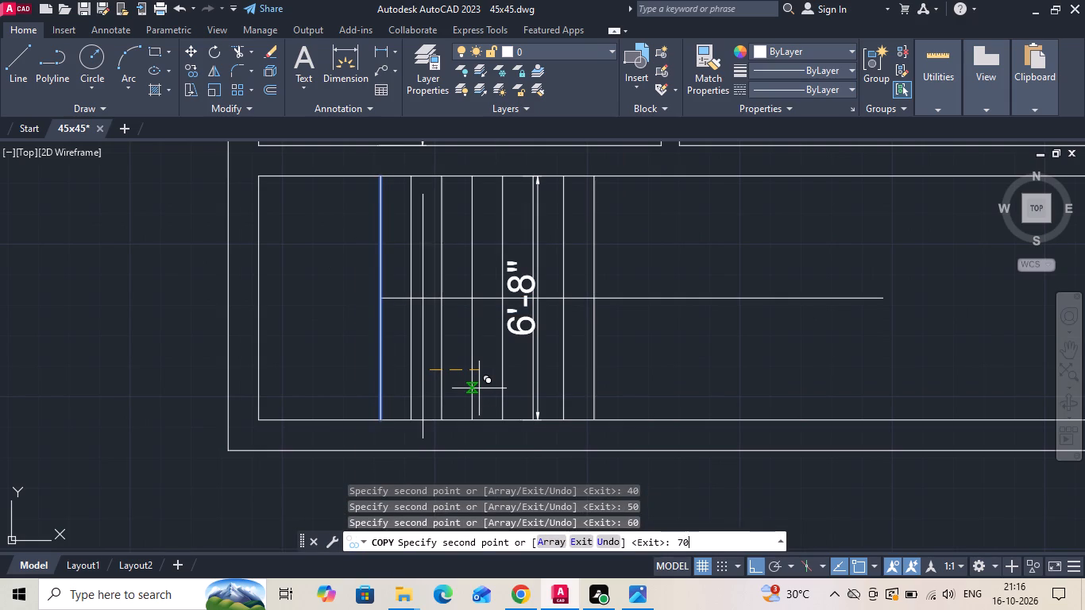
pyautogui.write('80')
pyautogui.press('Return')
pyautogui.write('90')
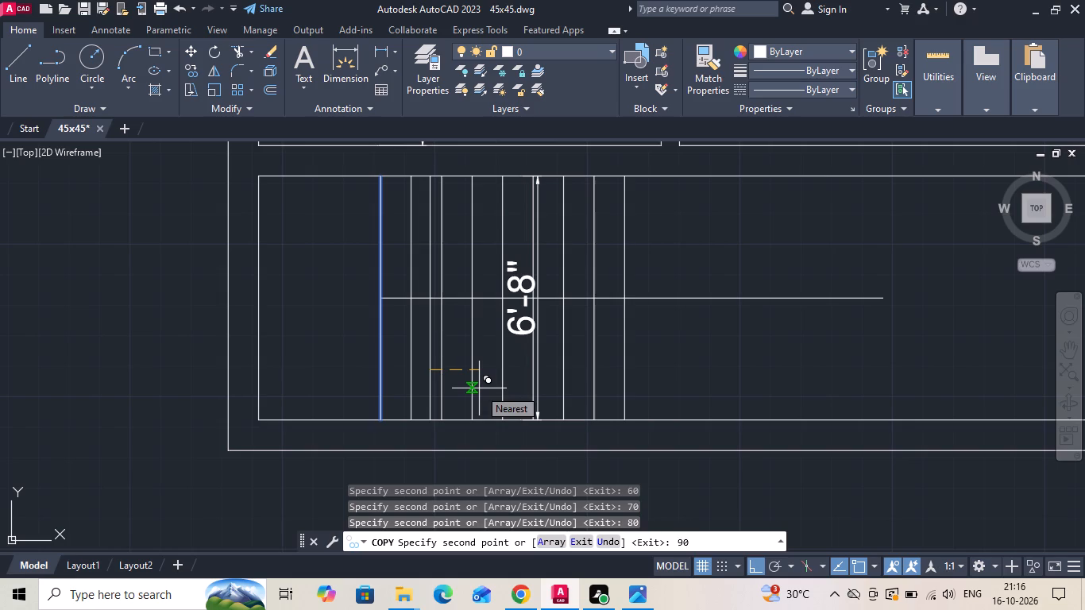
pyautogui.press('Return')
pyautogui.press('Escape')
# Delete the 6'-8" dimension across the staircase.
pyautogui.scroll(-1, 479, 388)
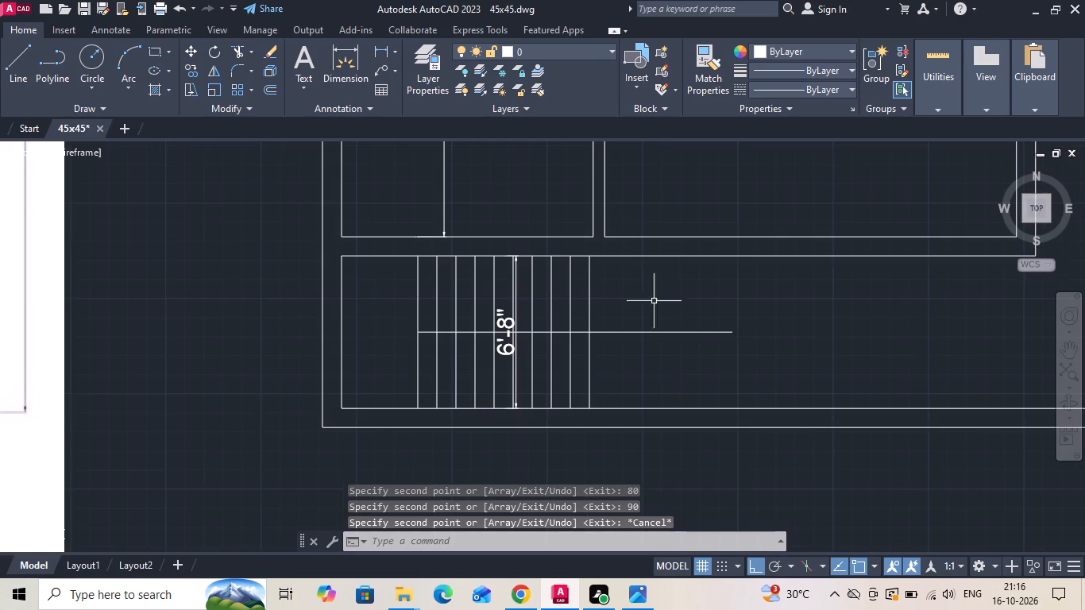
pyautogui.scroll(1, 539, 334)
pyautogui.click(492, 339)
pyautogui.press('Delete')
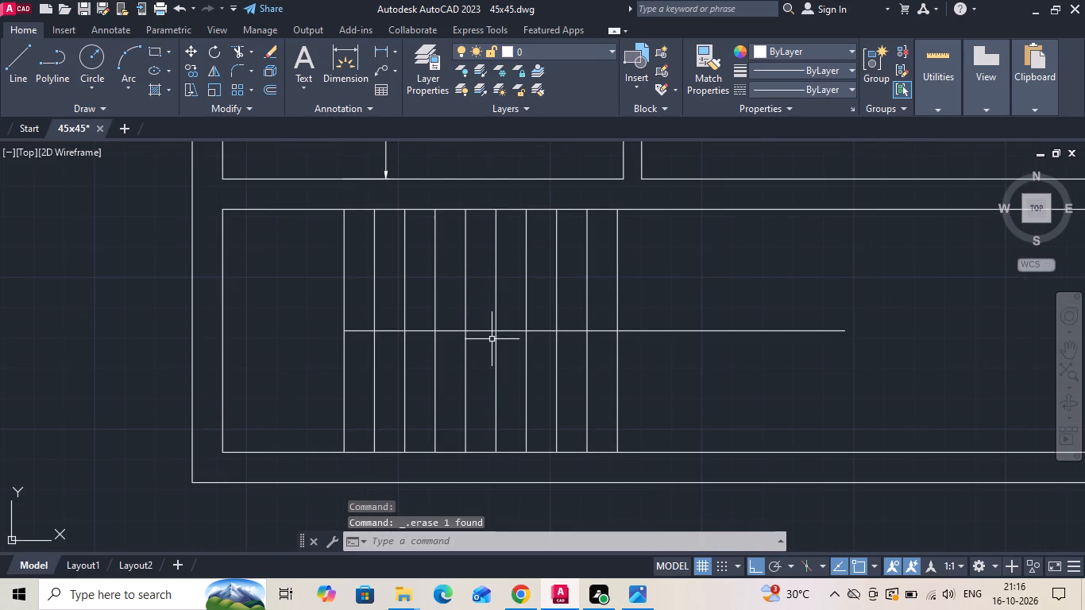
# Trim the stair centre line beyond the last tread.
pyautogui.press('t')
pyautogui.press('r')
pyautogui.press('space')
pyautogui.click(642, 330)
pyautogui.scroll(-2, 642, 330)
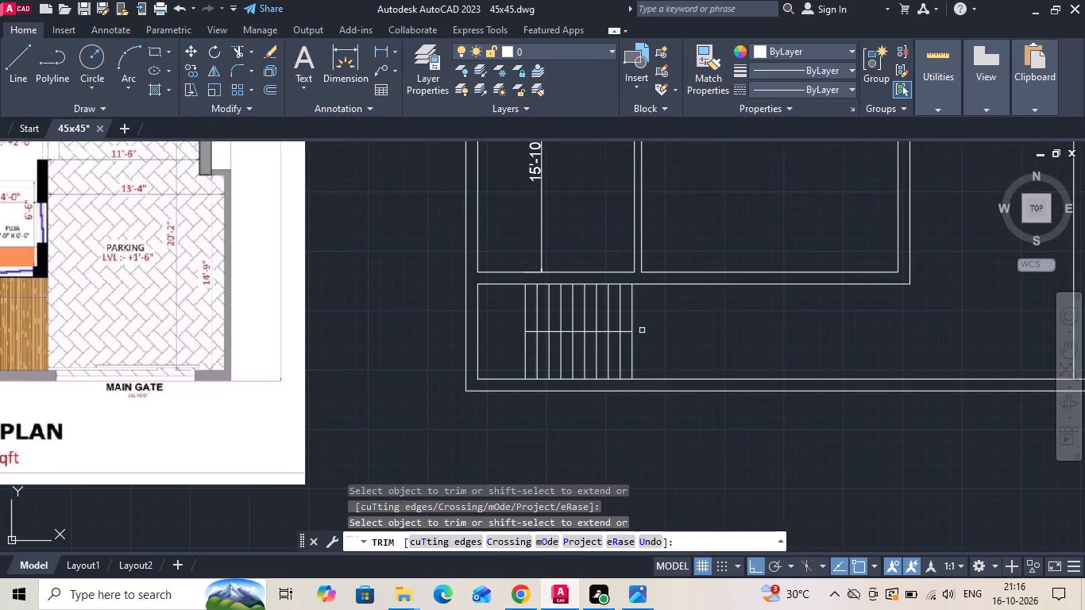
pyautogui.press('Escape')
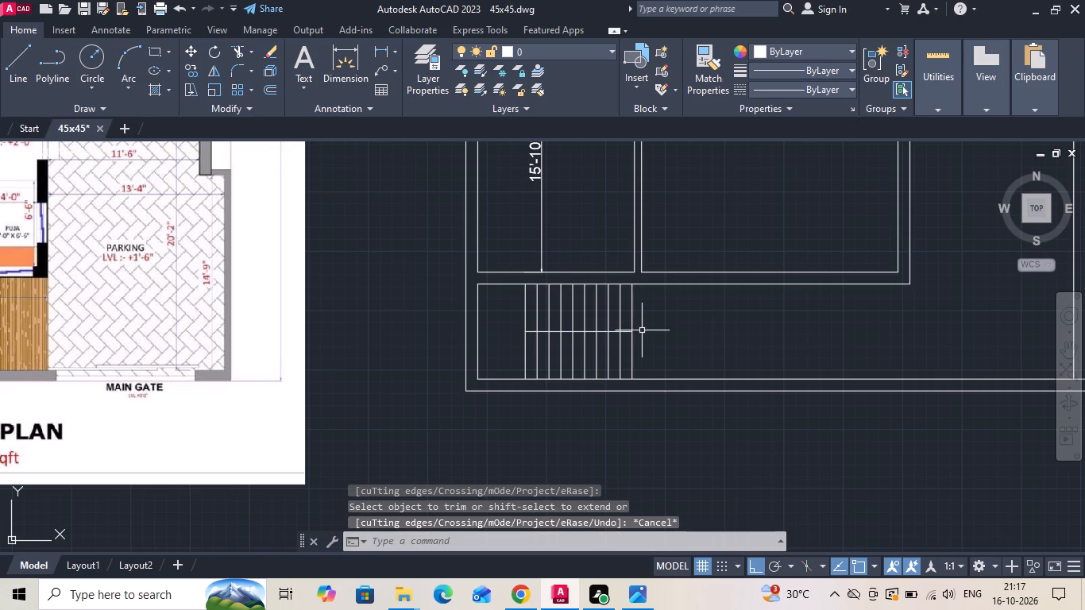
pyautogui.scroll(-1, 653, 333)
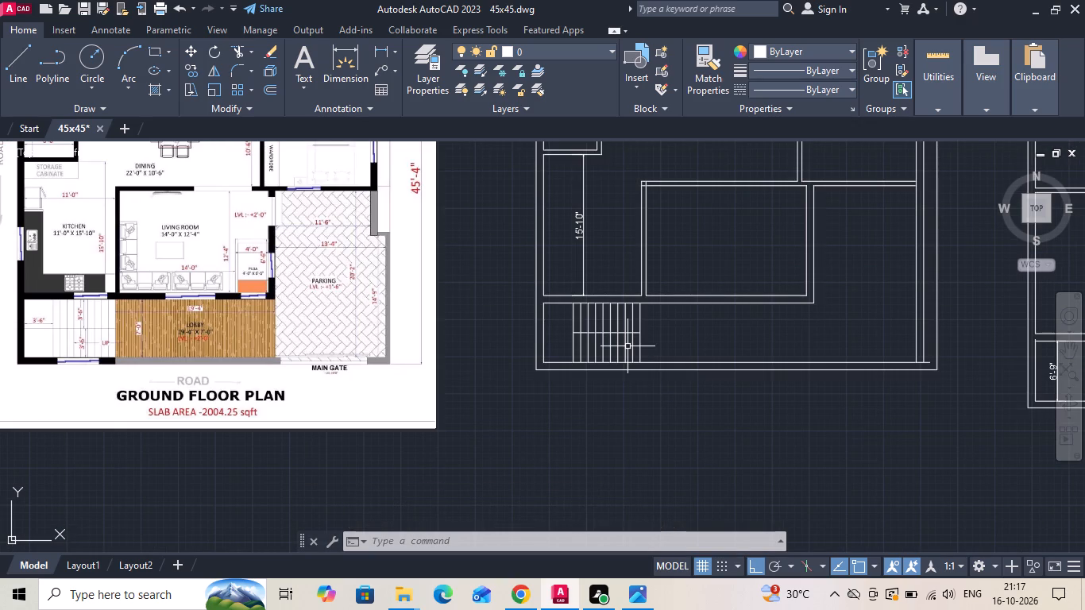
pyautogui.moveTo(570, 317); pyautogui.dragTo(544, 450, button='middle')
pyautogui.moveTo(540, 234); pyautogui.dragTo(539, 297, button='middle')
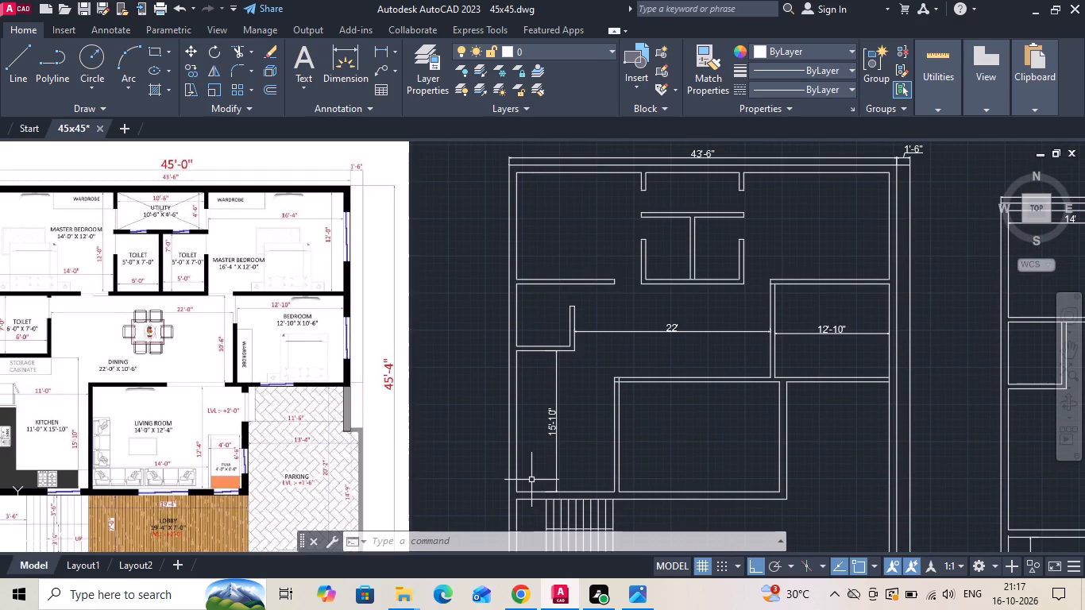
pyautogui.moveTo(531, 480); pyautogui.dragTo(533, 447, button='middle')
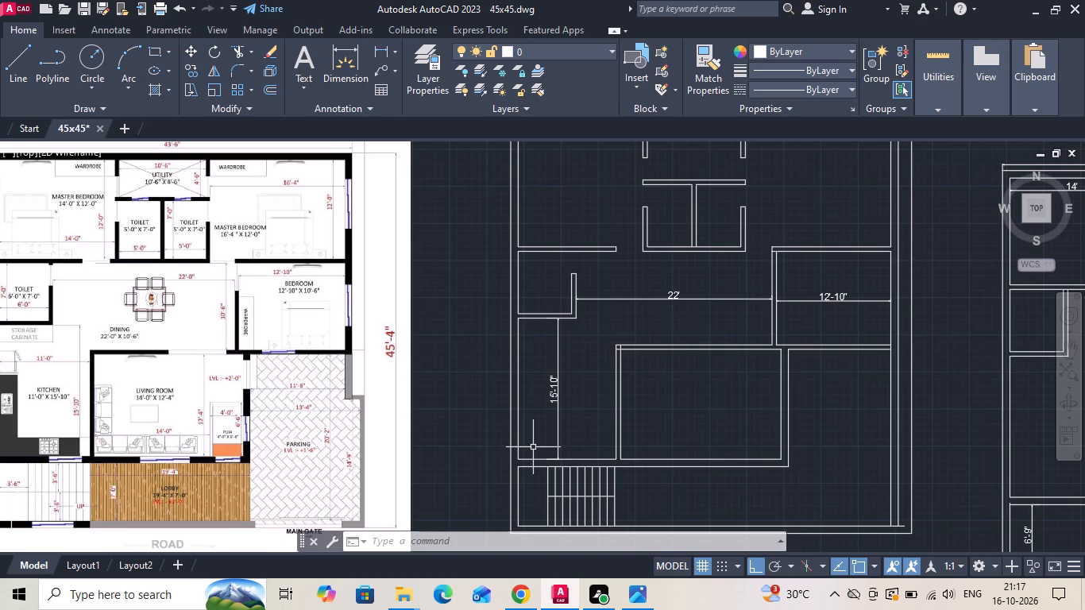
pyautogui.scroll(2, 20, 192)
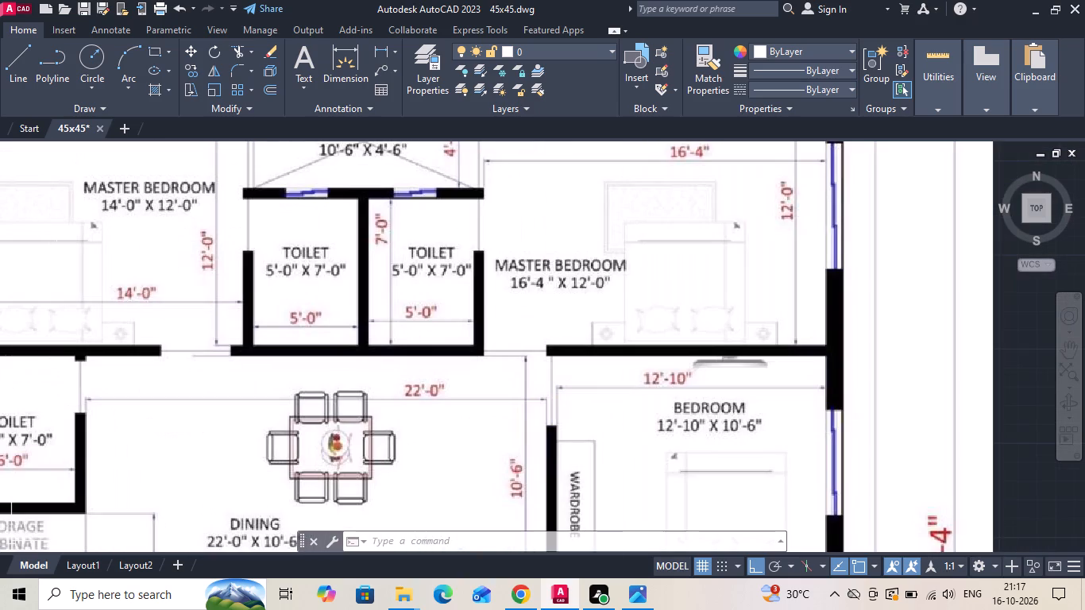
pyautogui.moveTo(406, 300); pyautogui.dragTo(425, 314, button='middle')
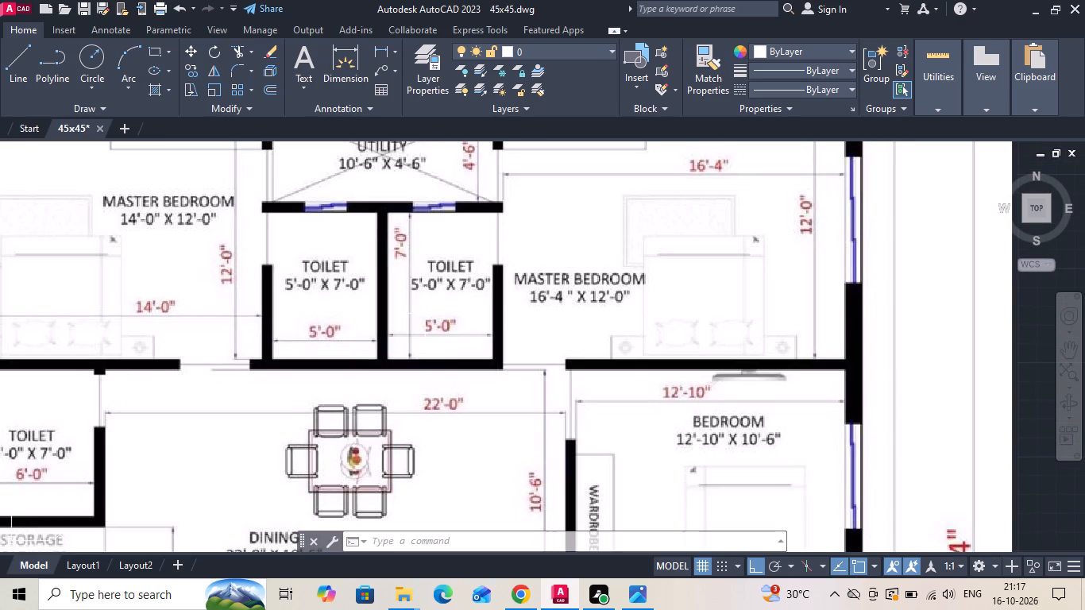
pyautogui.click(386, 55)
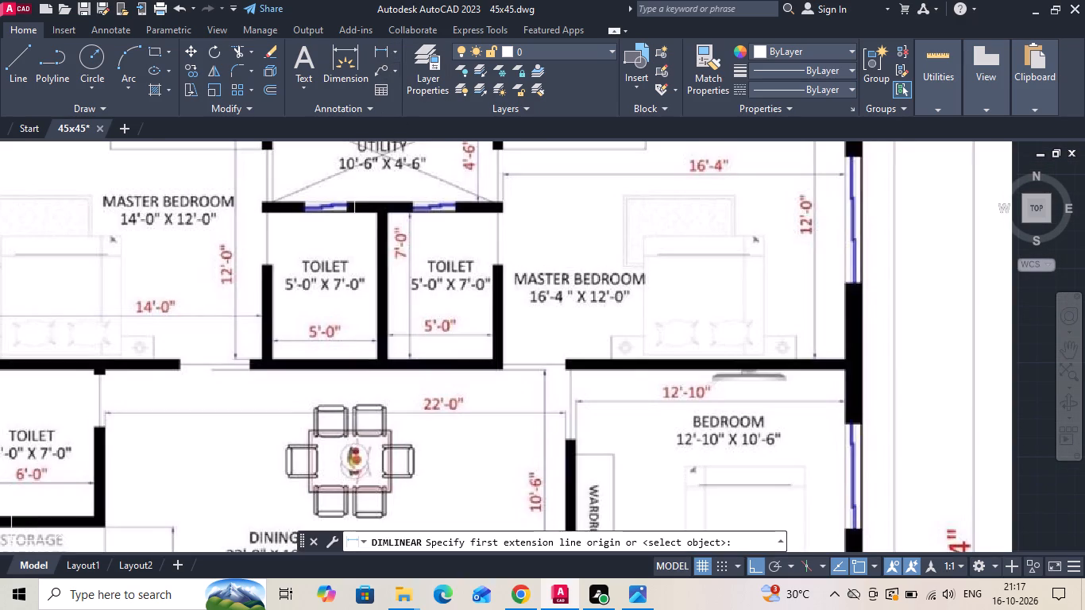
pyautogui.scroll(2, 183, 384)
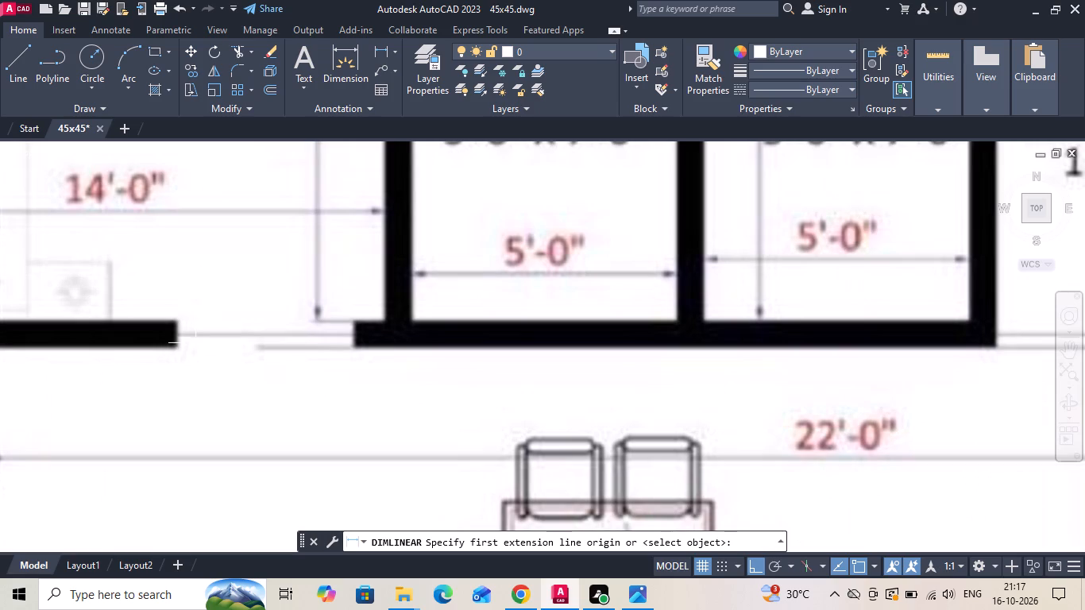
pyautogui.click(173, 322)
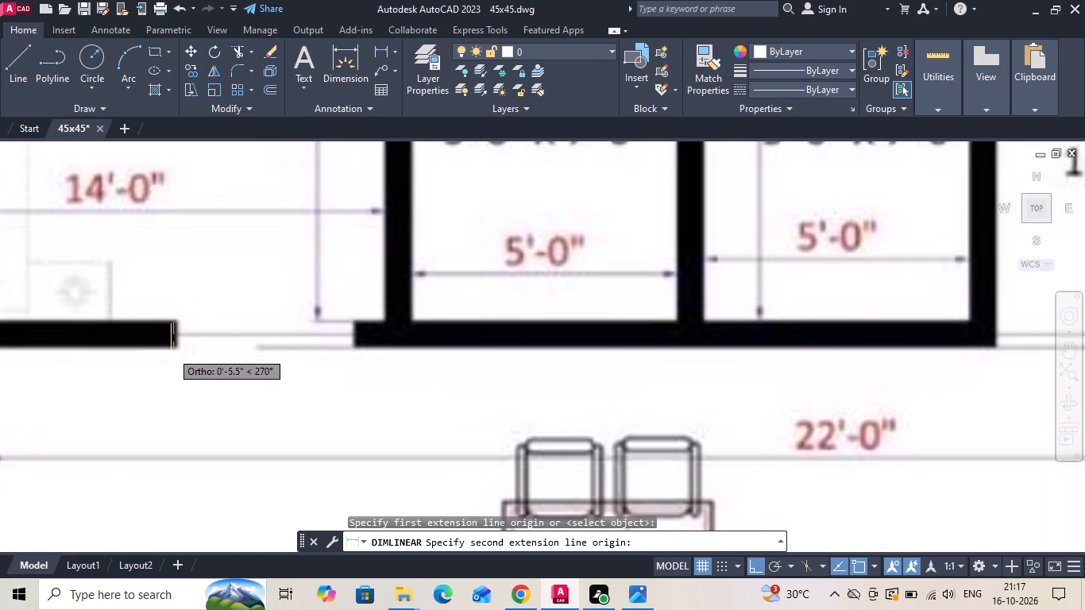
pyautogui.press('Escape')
# Save the drawing.
pyautogui.hotkey('ctrl', 's')
# Extend the wall line between the bedroom and the parking area east to the next vertical wall line.
pyautogui.scroll(-3, 252, 362)
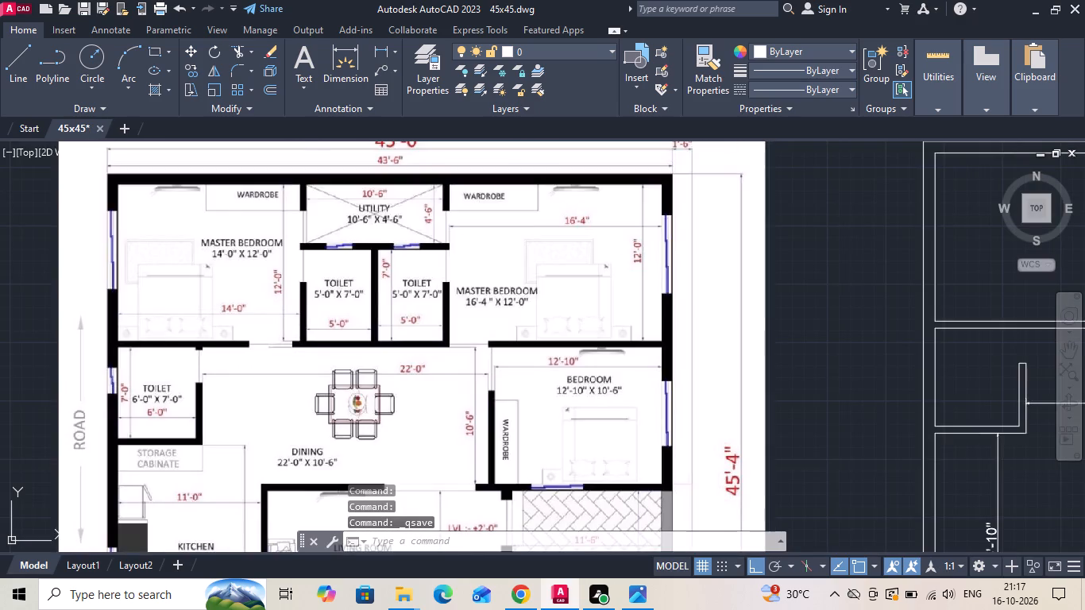
pyautogui.scroll(-1, 311, 372)
pyautogui.moveTo(353, 423); pyautogui.dragTo(330, 329, button='middle')
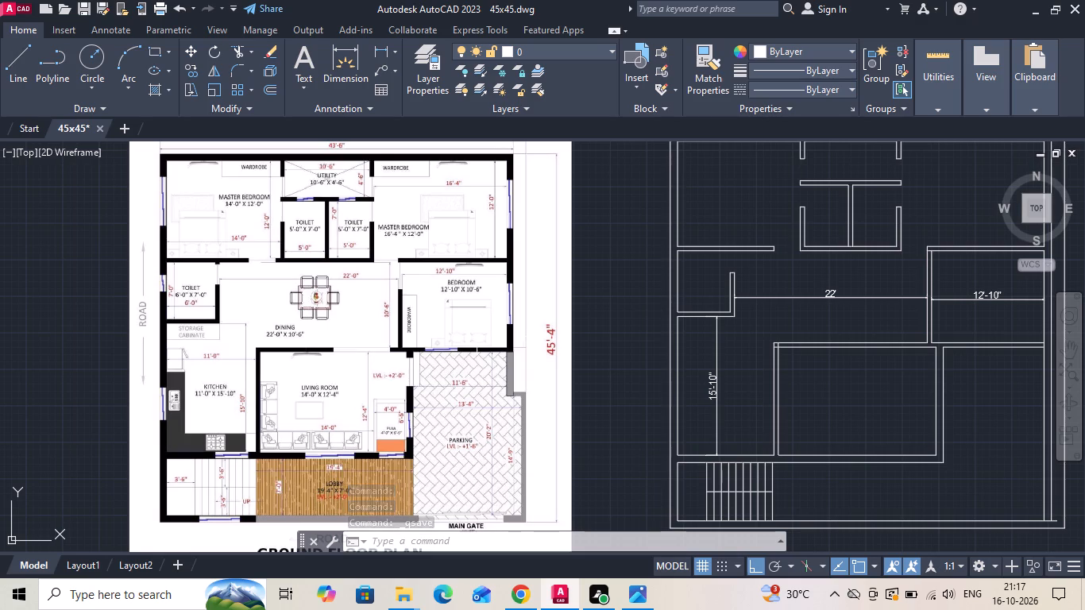
pyautogui.moveTo(705, 363); pyautogui.dragTo(610, 312, button='middle')
pyautogui.press('Escape')
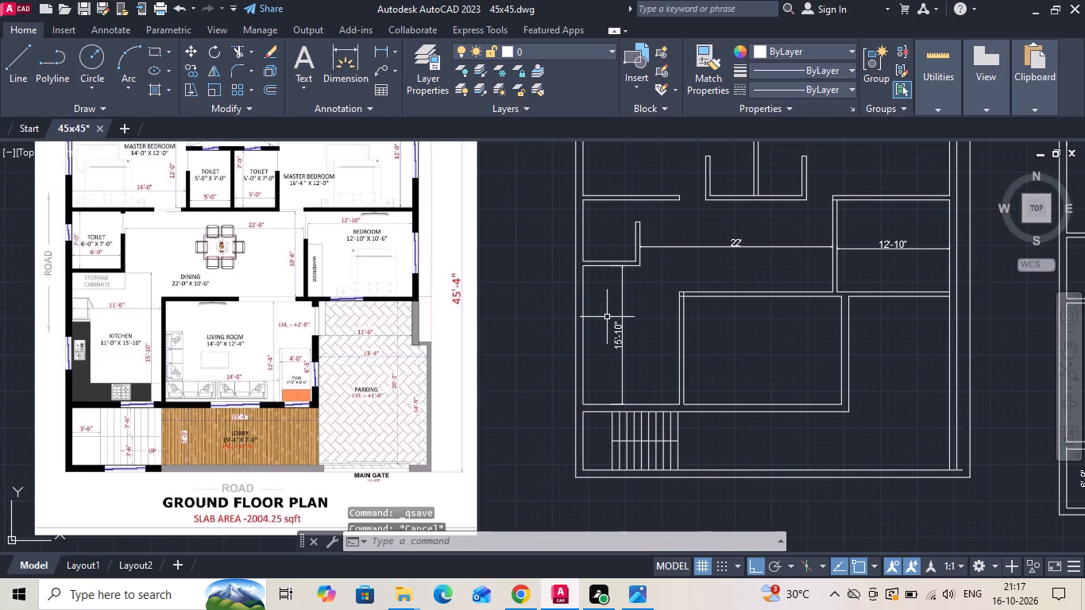
pyautogui.write('ex')
pyautogui.press('space')
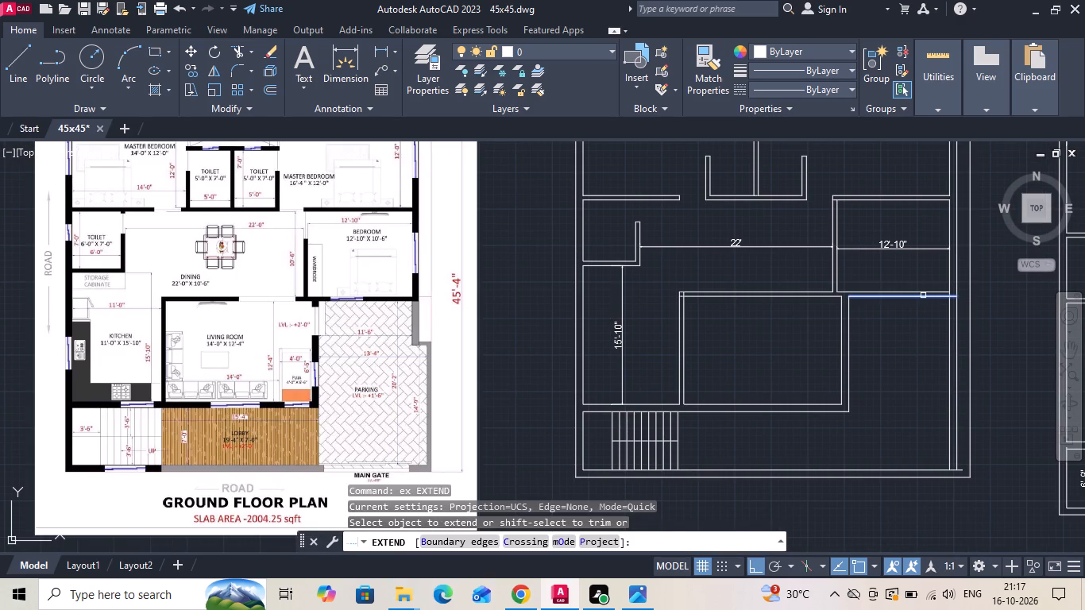
pyautogui.click(923, 295)
pyautogui.press('Escape')
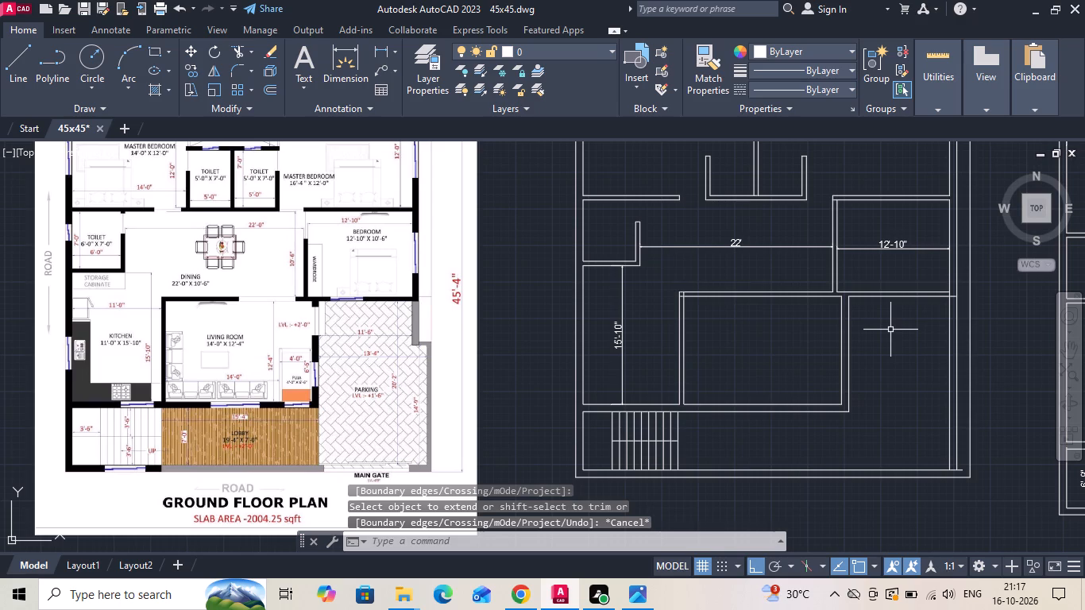
# Measure the parking area's width between the living room's east wall and the inner east wall line.
pyautogui.click(380, 53)
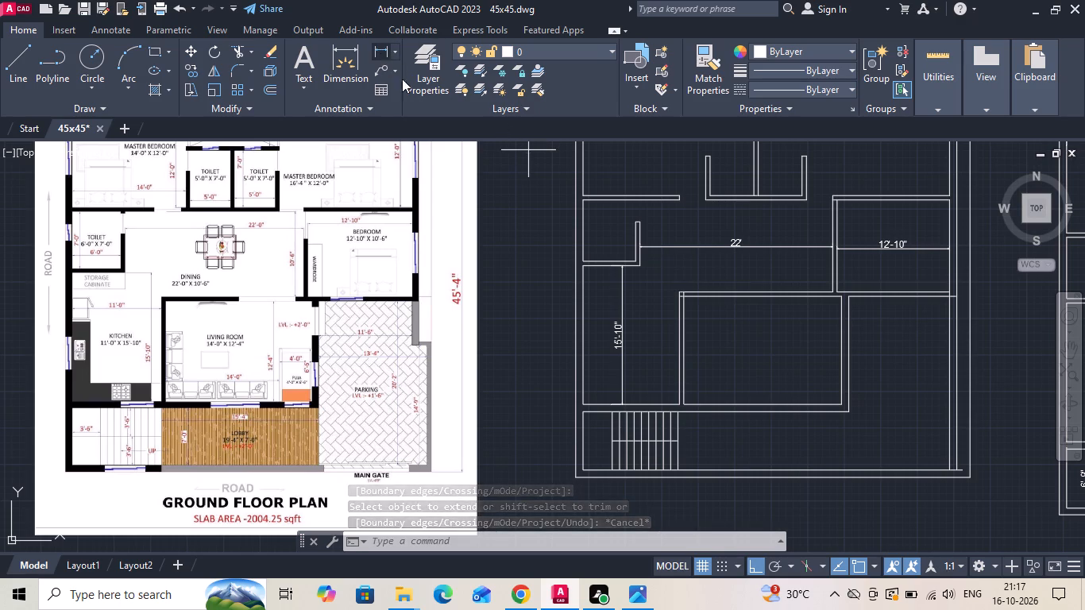
pyautogui.scroll(2, 925, 328)
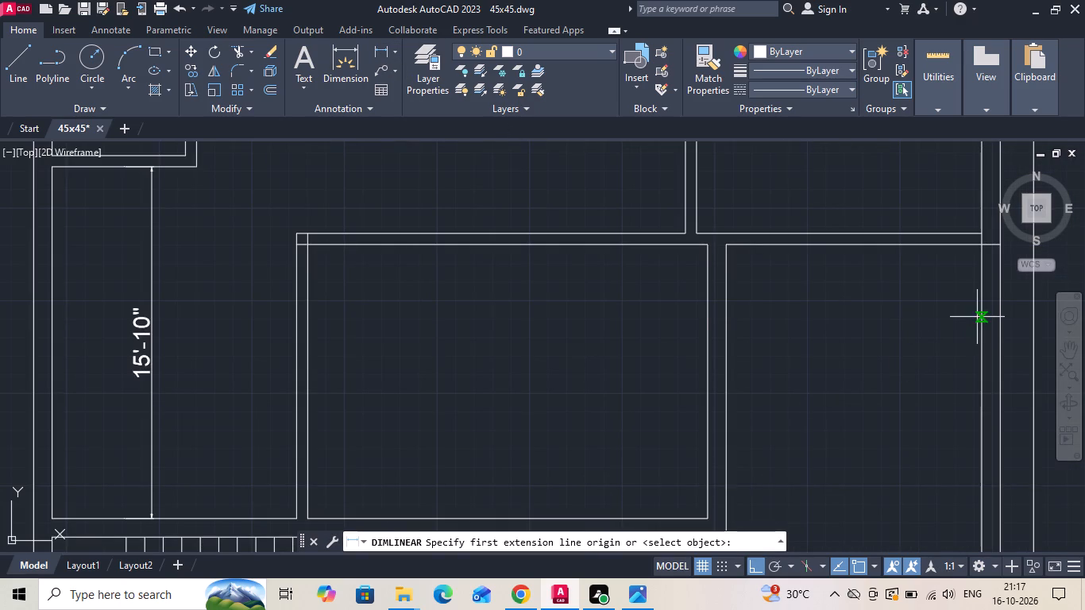
pyautogui.click(977, 317)
pyautogui.click(729, 318)
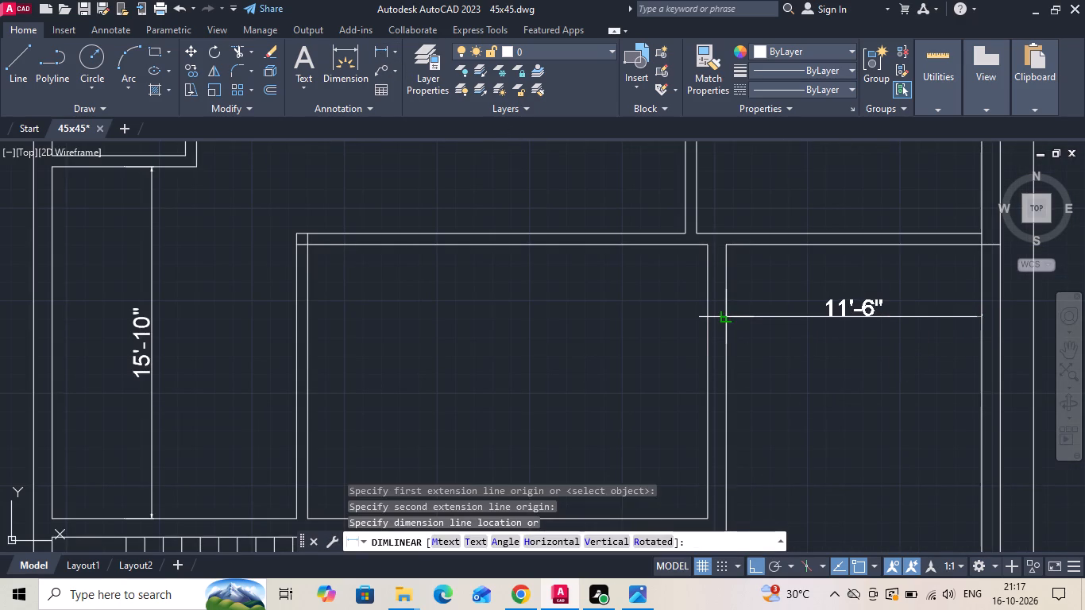
pyautogui.press('Escape')
# Offset the parking area's upper wall line 5' down into the parking area.
pyautogui.scroll(-2, 716, 317)
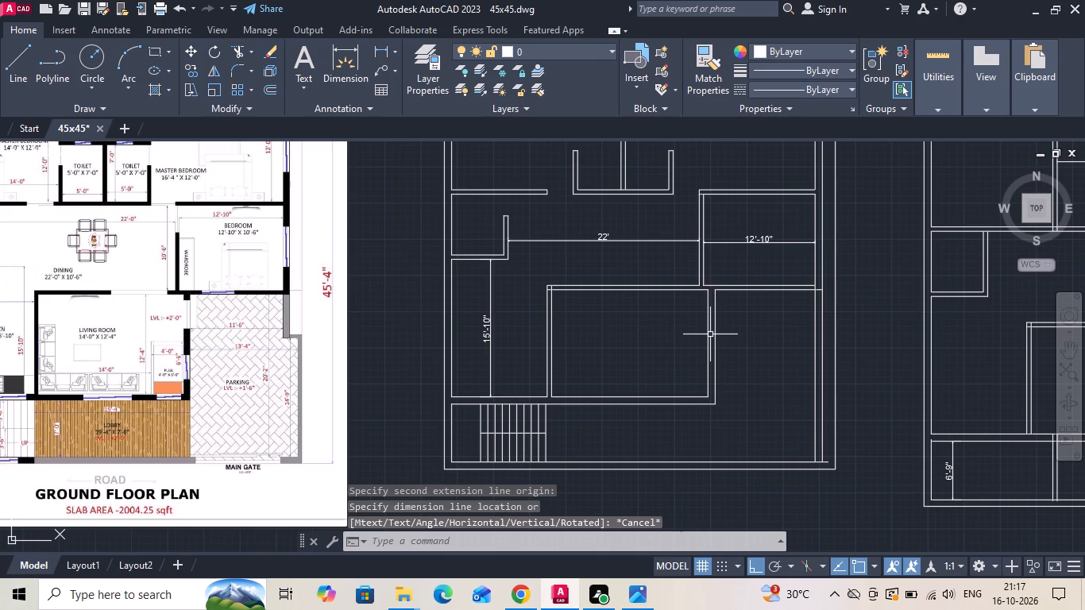
pyautogui.write("o 5'")
pyautogui.press('Return')
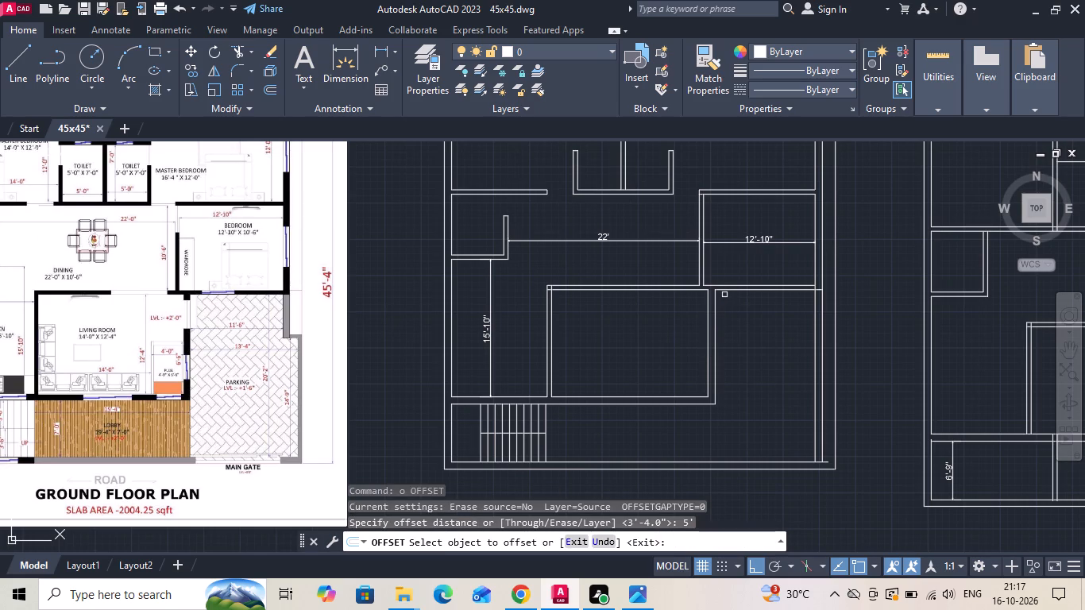
pyautogui.click(727, 290)
pyautogui.click(740, 343)
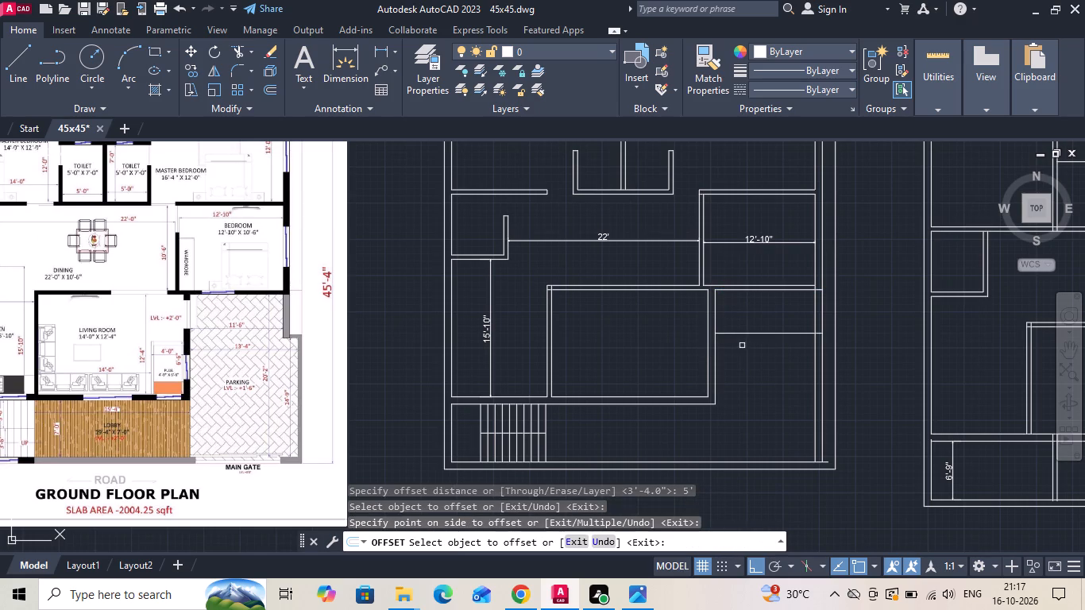
pyautogui.press('Escape')
# Extend the offset line east to the outermost wall line and west across the living room's east wall.
pyautogui.write('ex')
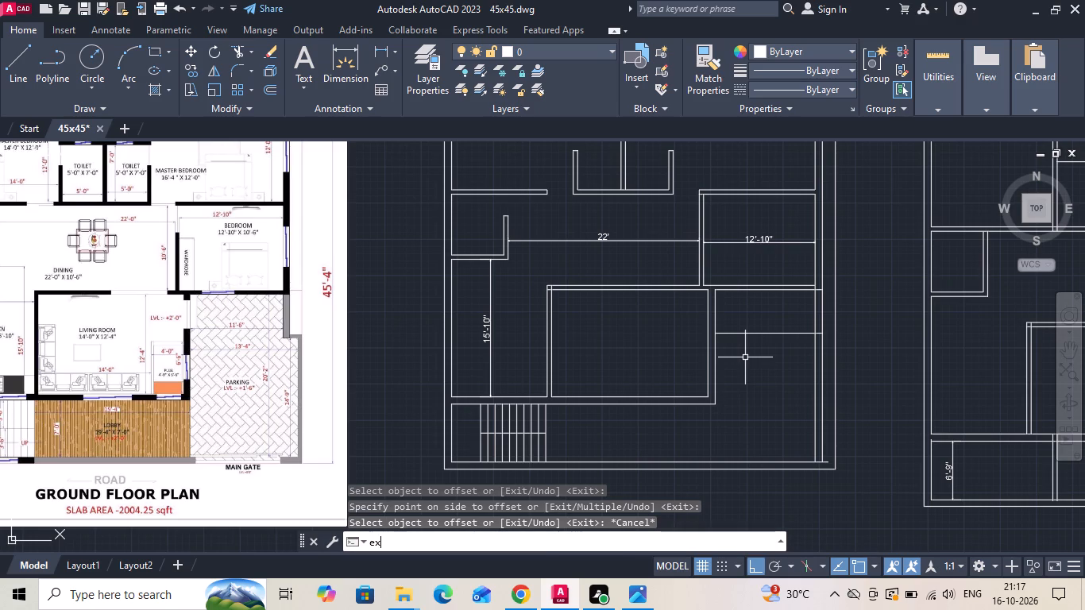
pyautogui.press('space')
pyautogui.click(803, 334)
pyautogui.scroll(1, 758, 318)
pyautogui.press('Escape')
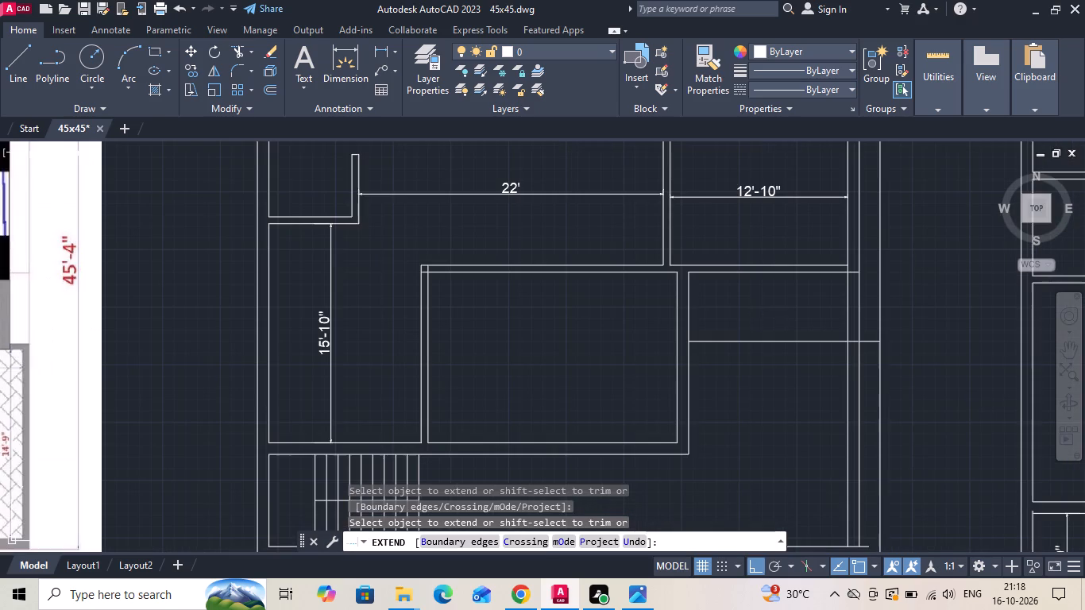
pyautogui.write('ex')
pyautogui.press('space')
pyautogui.moveTo(741, 324); pyautogui.dragTo(725, 378)
pyautogui.press('Escape')
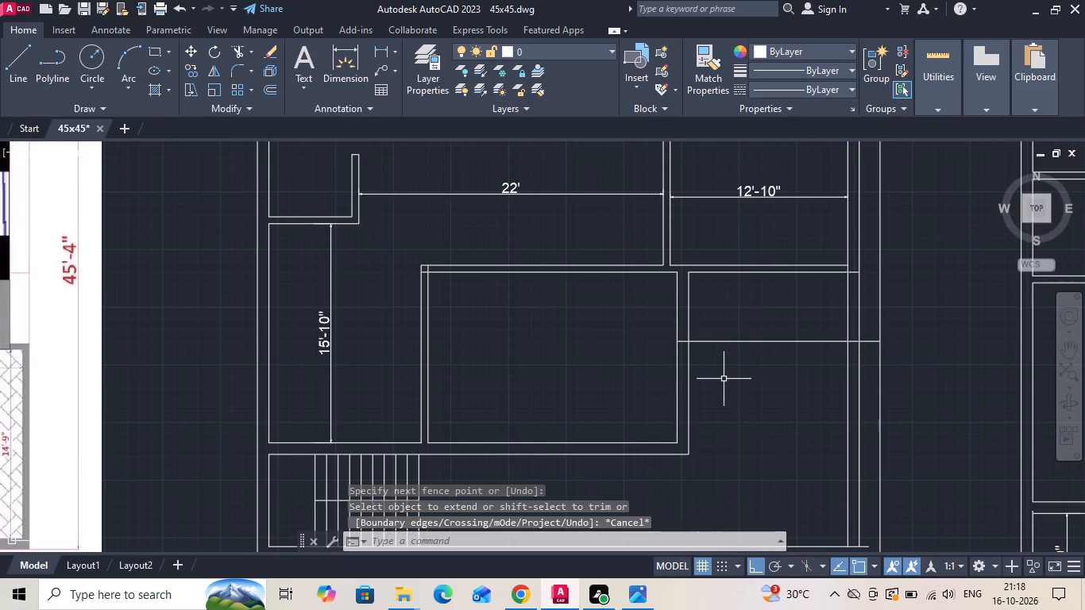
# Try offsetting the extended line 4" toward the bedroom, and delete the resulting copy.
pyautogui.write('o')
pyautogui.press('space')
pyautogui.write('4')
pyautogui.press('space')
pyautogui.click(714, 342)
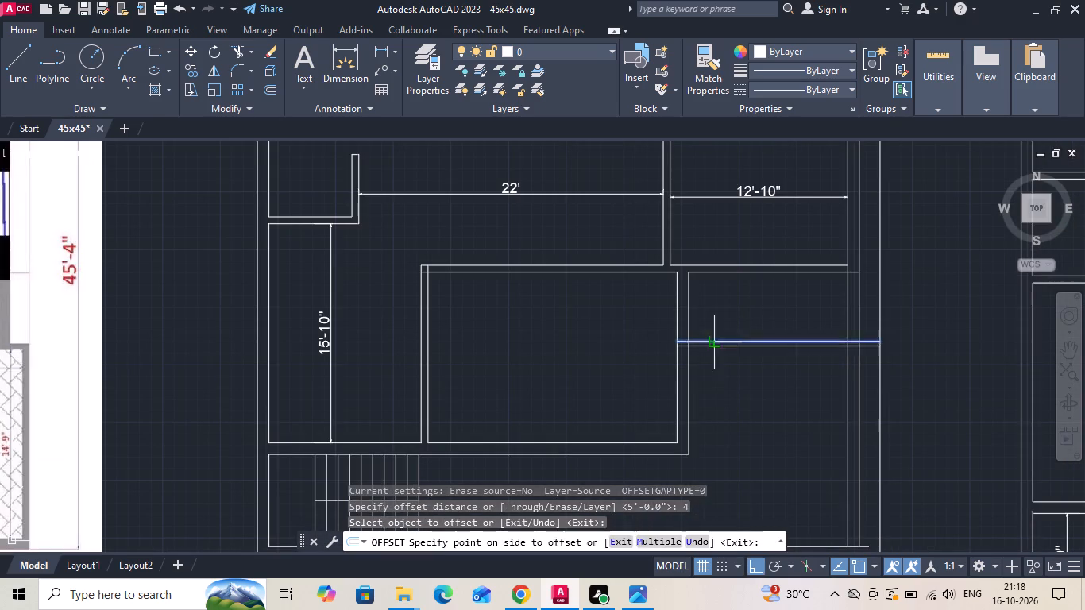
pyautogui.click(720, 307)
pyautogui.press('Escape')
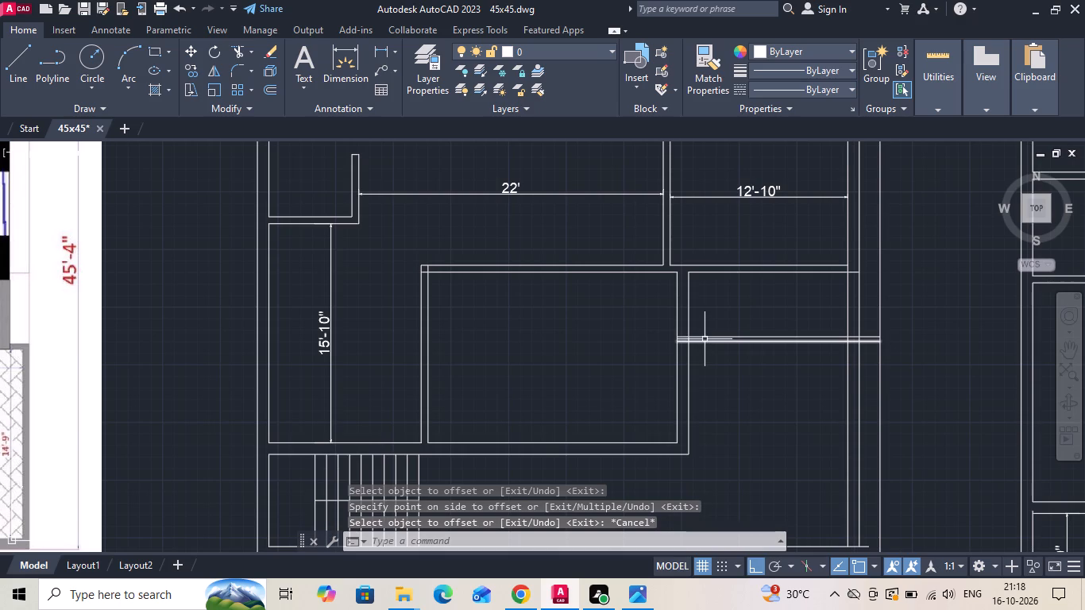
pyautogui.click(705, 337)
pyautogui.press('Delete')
# Copy the extended horizontal line 4' up toward the bedroom wall.
pyautogui.moveTo(746, 324); pyautogui.dragTo(742, 351)
pyautogui.click(739, 358)
pyautogui.rightClick(739, 358)
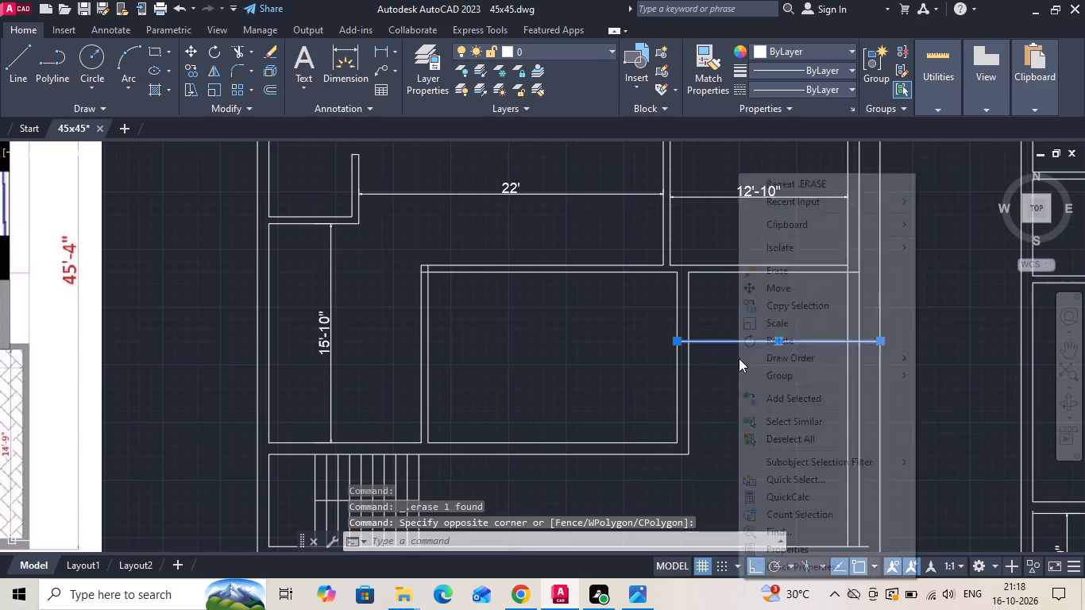
pyautogui.click(787, 306)
pyautogui.click(765, 368)
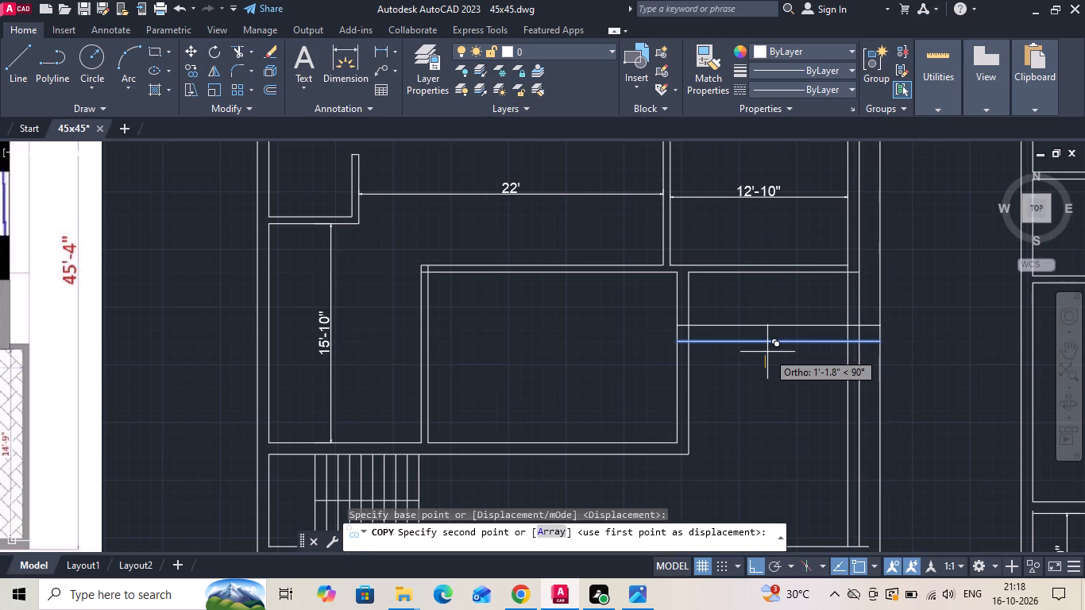
pyautogui.write("4'")
pyautogui.press('Return')
pyautogui.press('Escape')
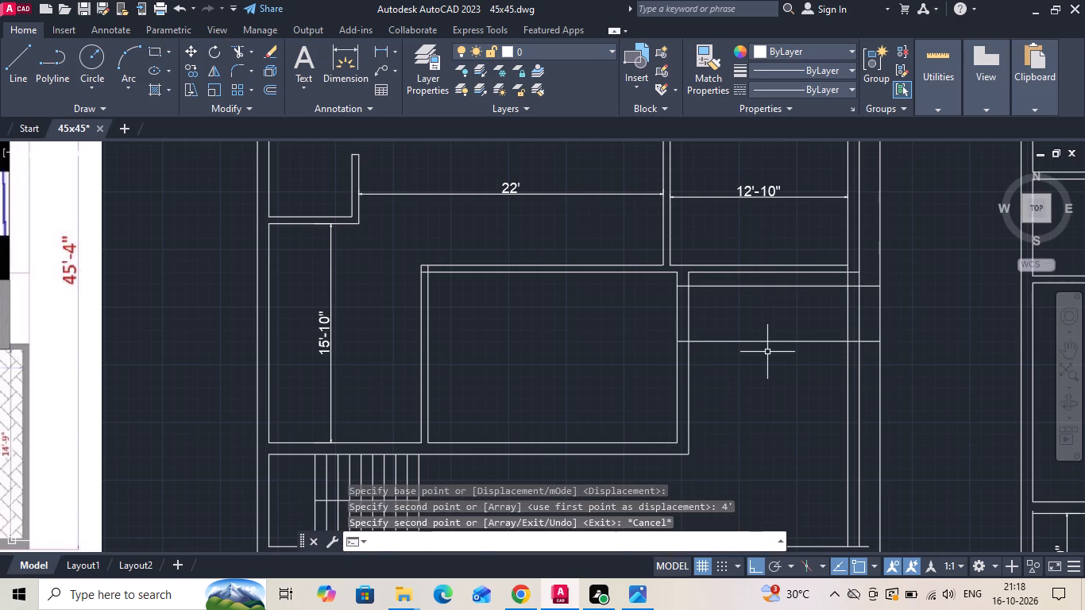
# Trim the living room's east wall between the two horizontal lines into a 4' opening, and trim both lines across the parking area.
pyautogui.write('tr')
pyautogui.press('space')
pyautogui.moveTo(667, 322); pyautogui.dragTo(770, 322)
pyautogui.click(755, 284)
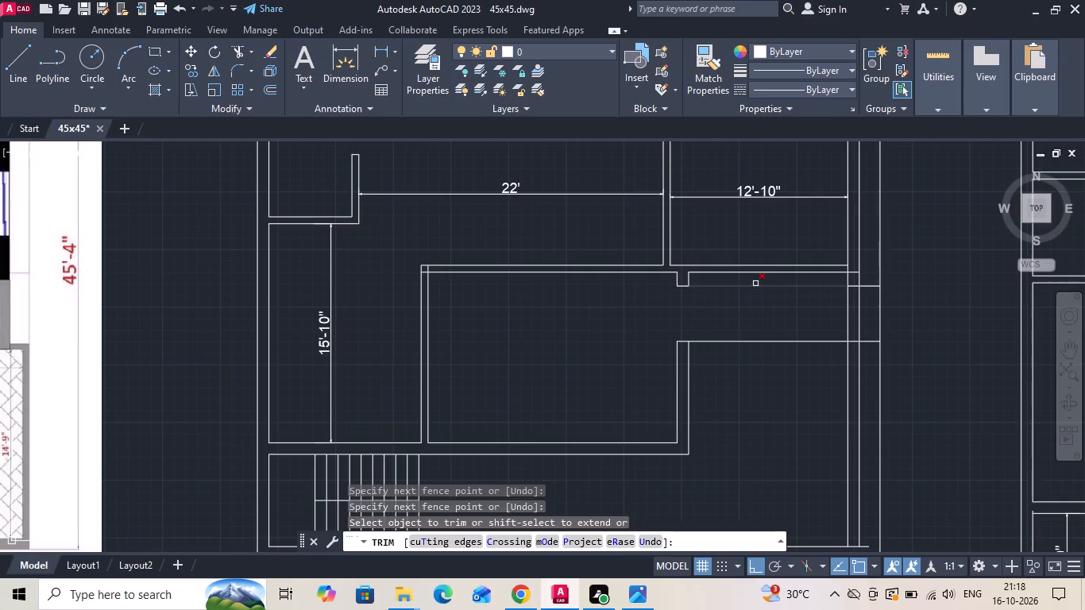
pyautogui.click(761, 330)
pyautogui.click(756, 352)
# Trim the inner east wall line where the bedroom's bottom wall meets it.
pyautogui.scroll(1, 874, 303)
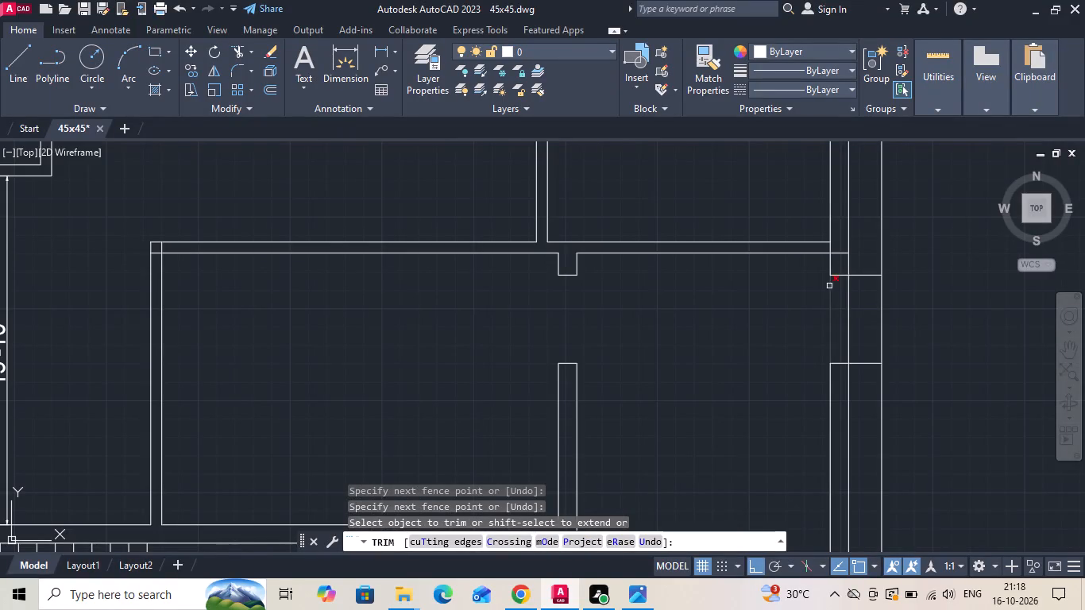
pyautogui.scroll(-2, 830, 285)
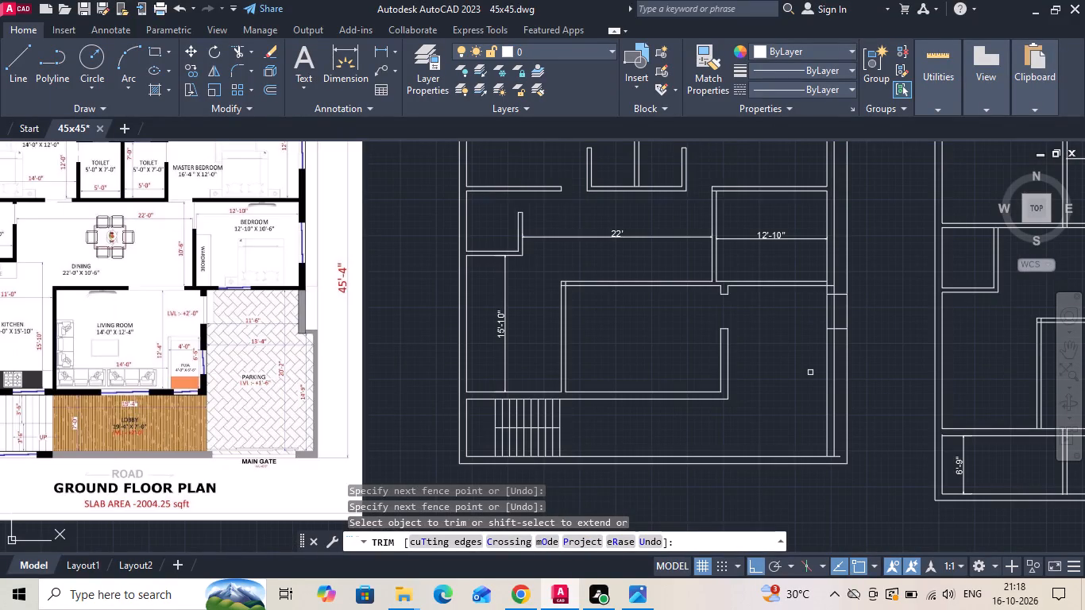
pyautogui.scroll(2, 834, 316)
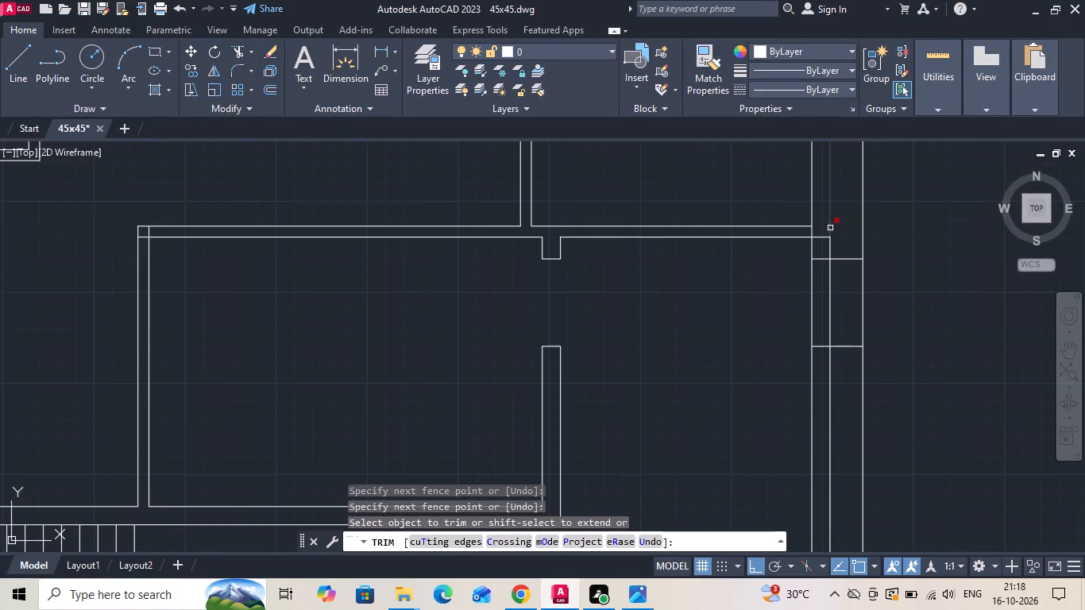
pyautogui.click(813, 228)
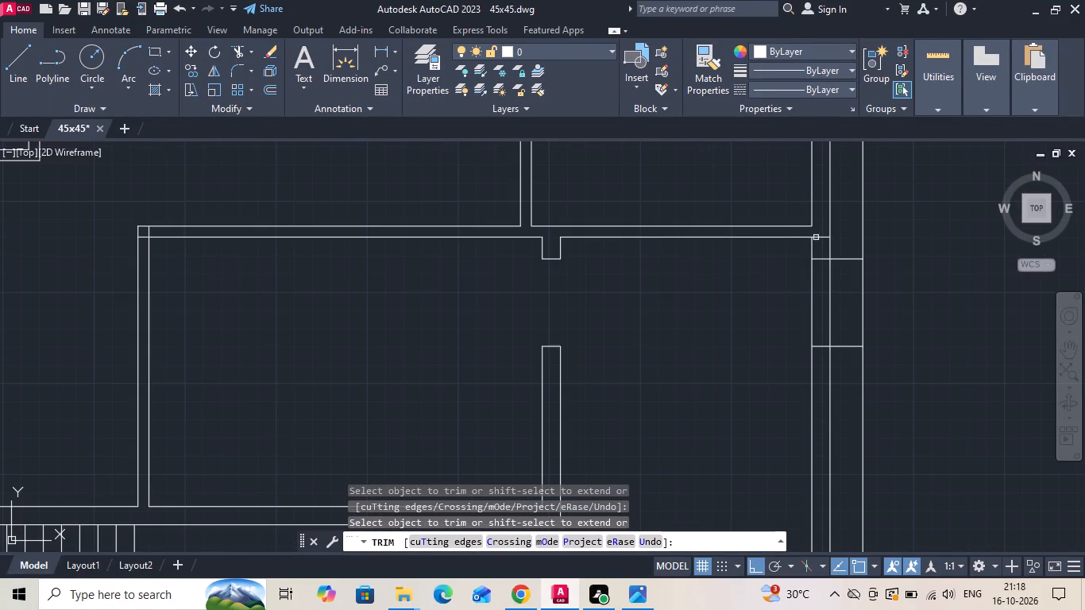
pyautogui.press('Escape')
# Delete the leftover upper horizontal line segment crossing the east wall beside the parking area.
pyautogui.click(820, 254)
pyautogui.click(813, 297)
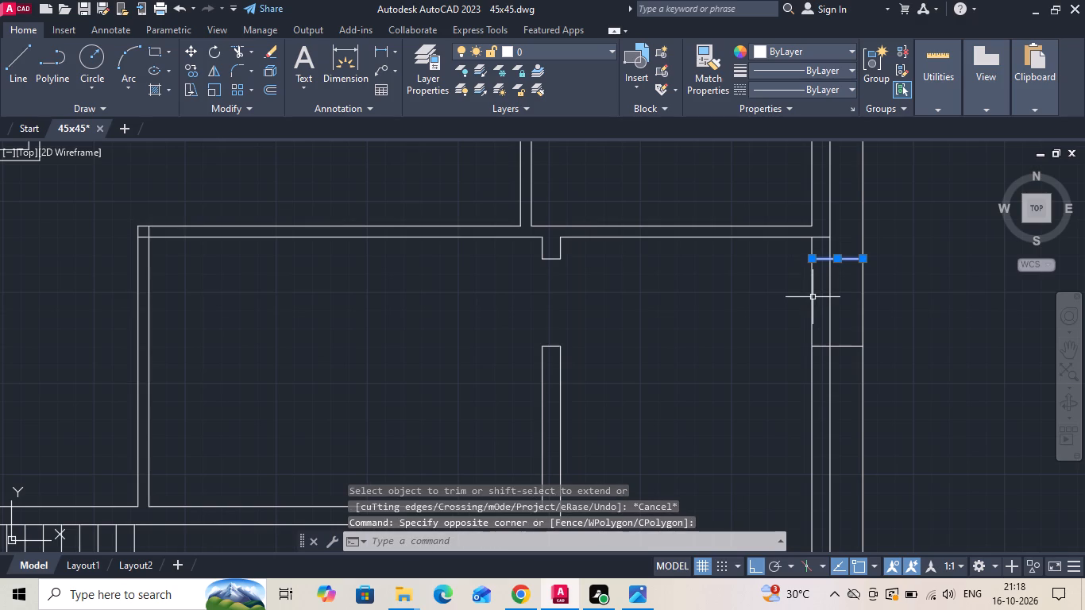
pyautogui.press('Delete')
pyautogui.scroll(-2, 817, 302)
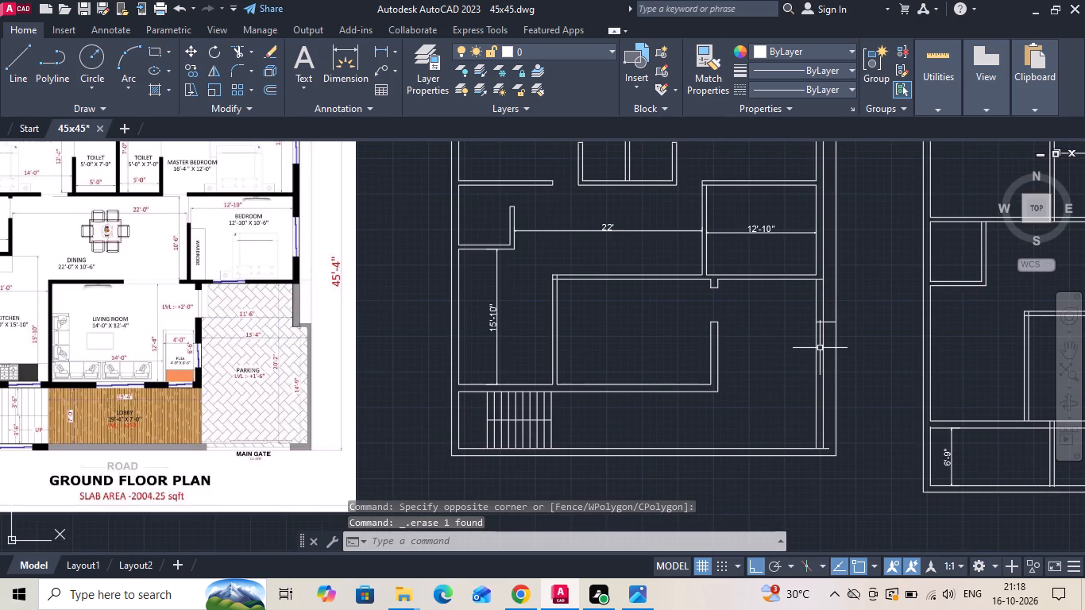
pyautogui.scroll(1, 820, 349)
pyautogui.scroll(-1, 820, 350)
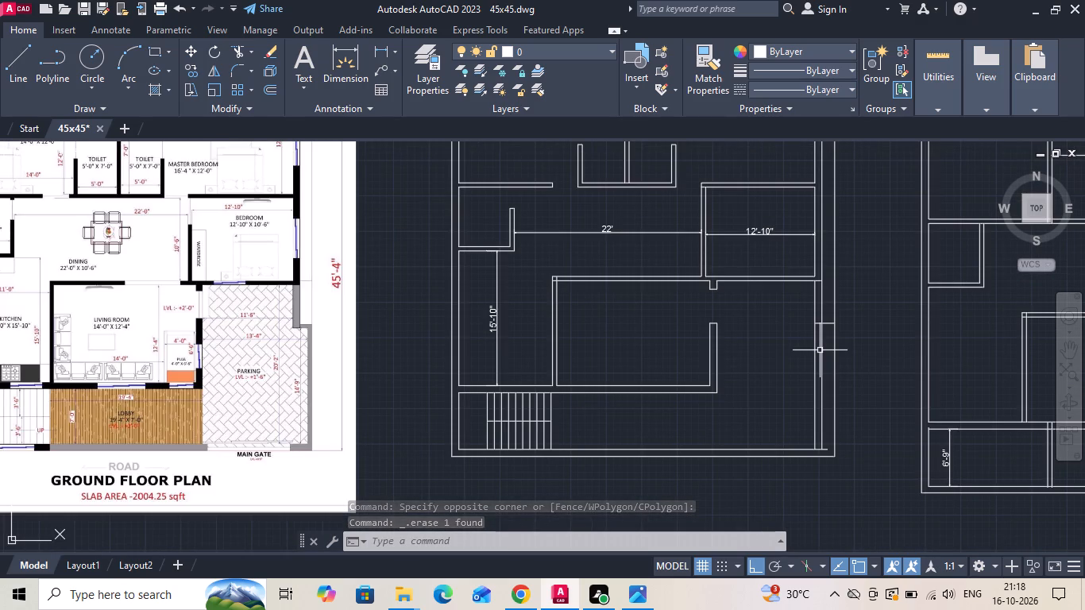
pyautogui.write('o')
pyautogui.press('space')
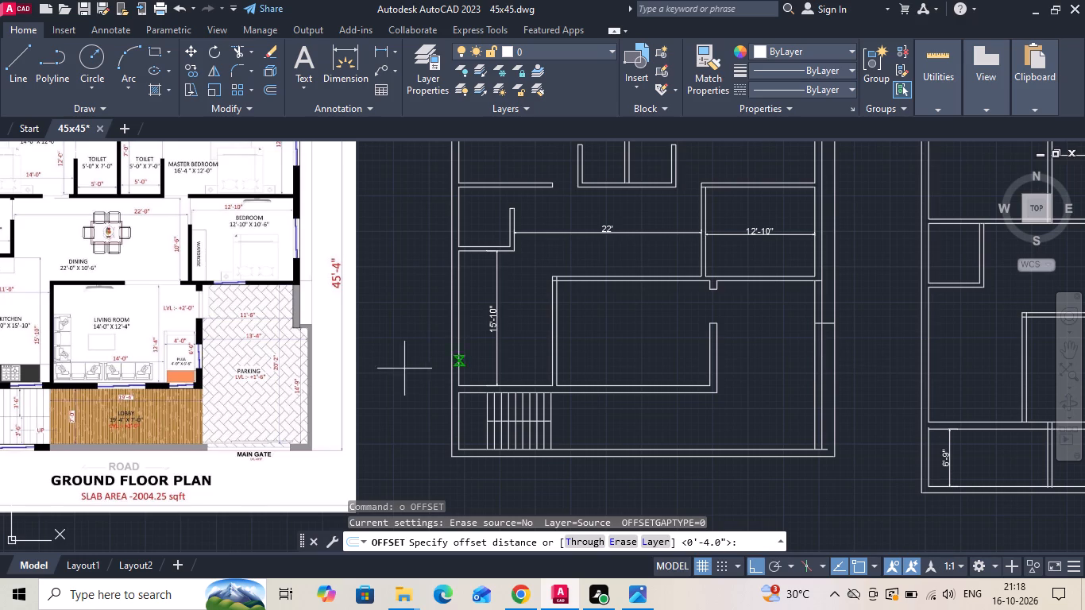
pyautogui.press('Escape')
# Measure the parking's width from the living room's east wall to the inner east wall line.
pyautogui.click(384, 52)
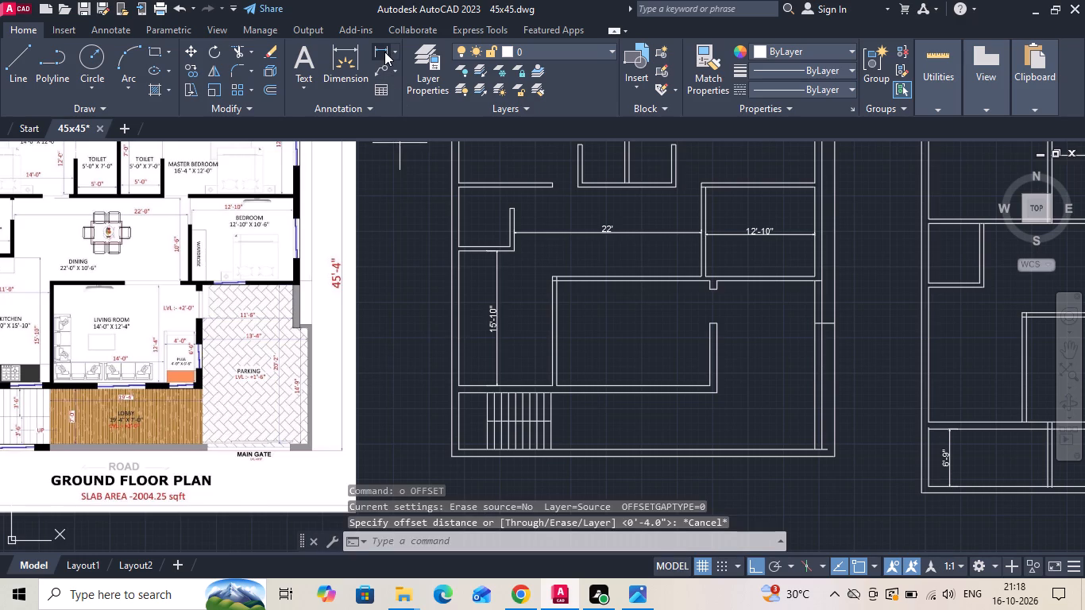
pyautogui.scroll(1, 620, 369)
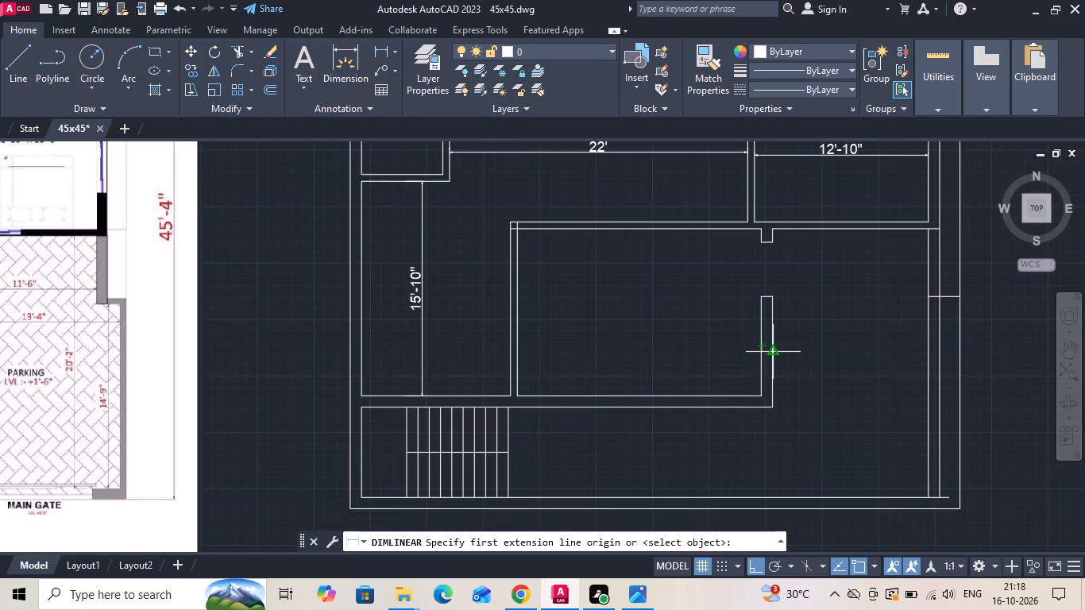
pyautogui.click(770, 349)
pyautogui.click(925, 351)
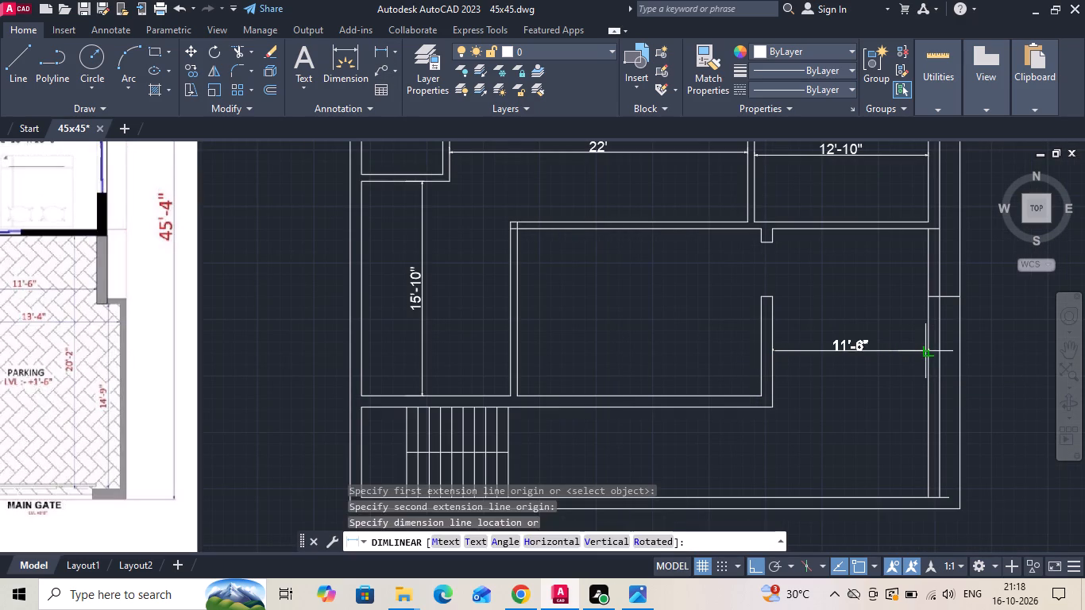
pyautogui.press('Escape')
# Trim both inner east wall lines beside the parking area below the short horizontal line.
pyautogui.scroll(-1, 926, 353)
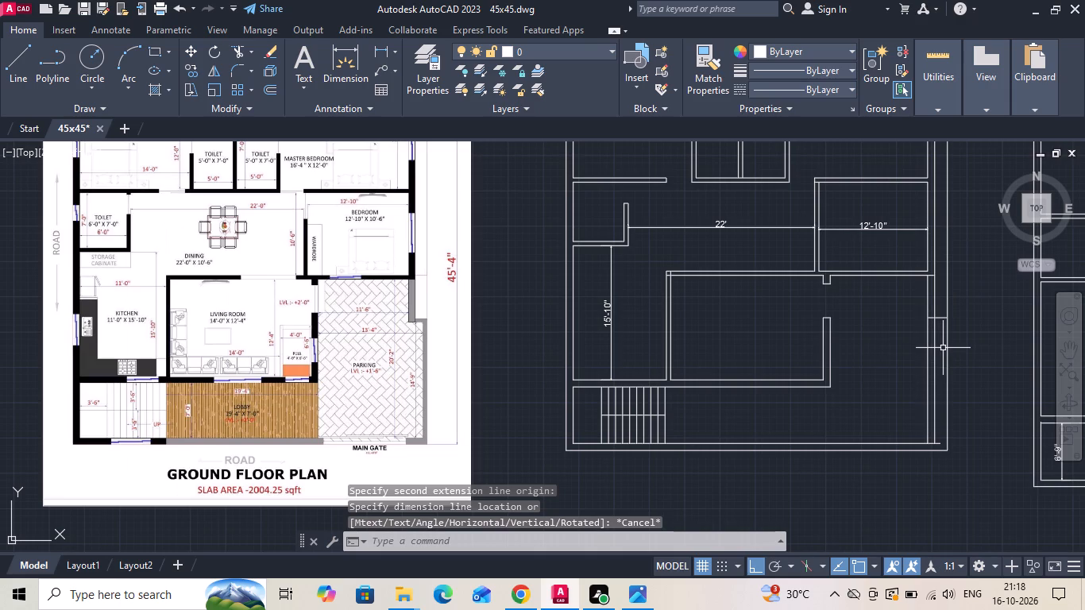
pyautogui.scroll(2, 943, 348)
pyautogui.write('tr')
pyautogui.press('space')
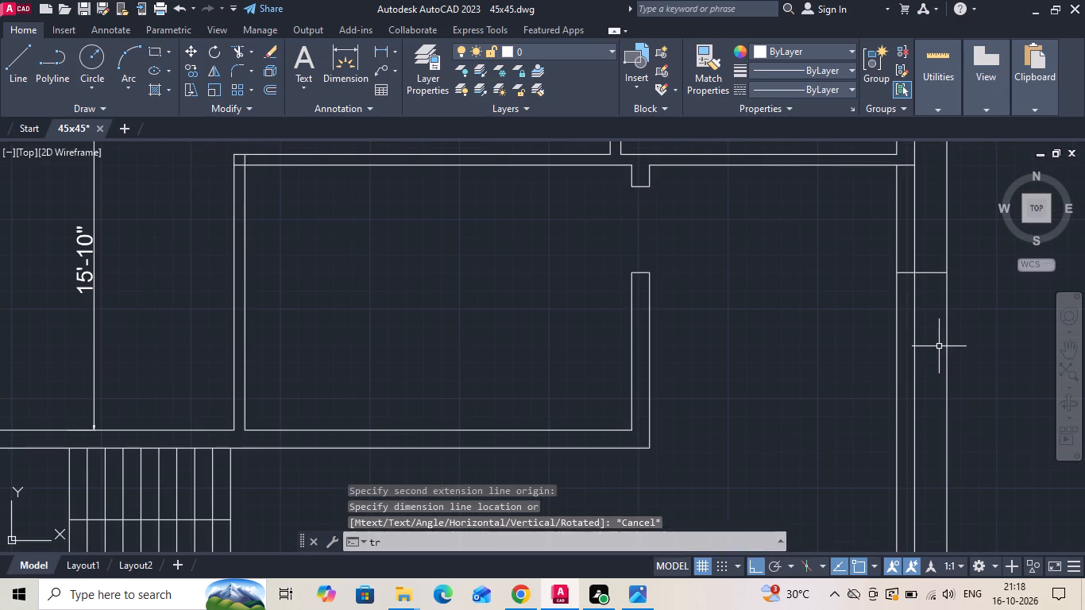
pyautogui.click(896, 363)
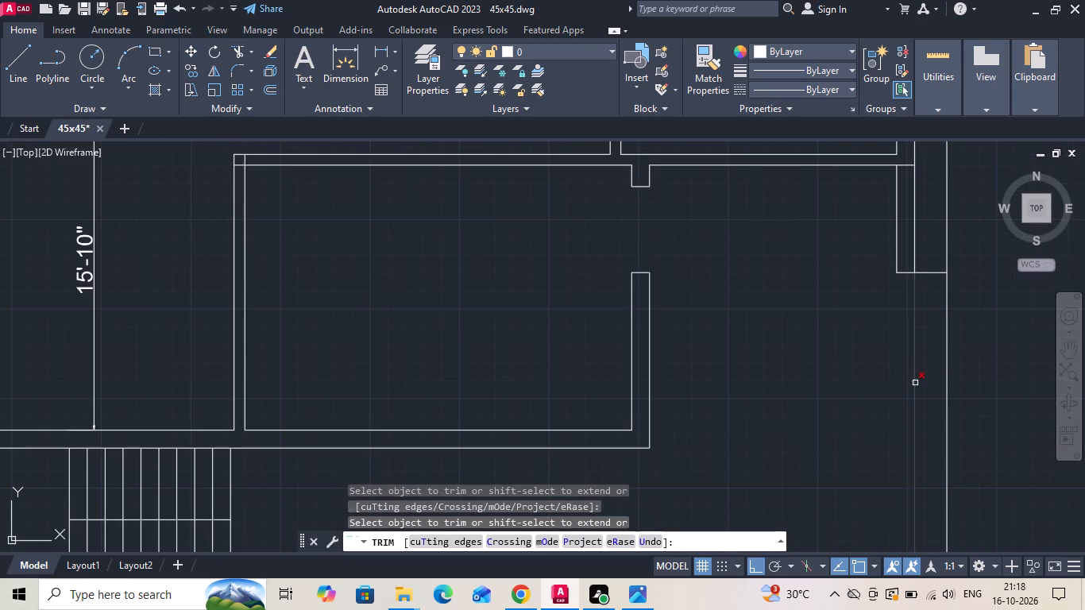
pyautogui.click(915, 383)
pyautogui.press('Escape')
# Draw a 13'4" horizontal reference line eastward across the parking from the living room's east wall.
pyautogui.press('l')
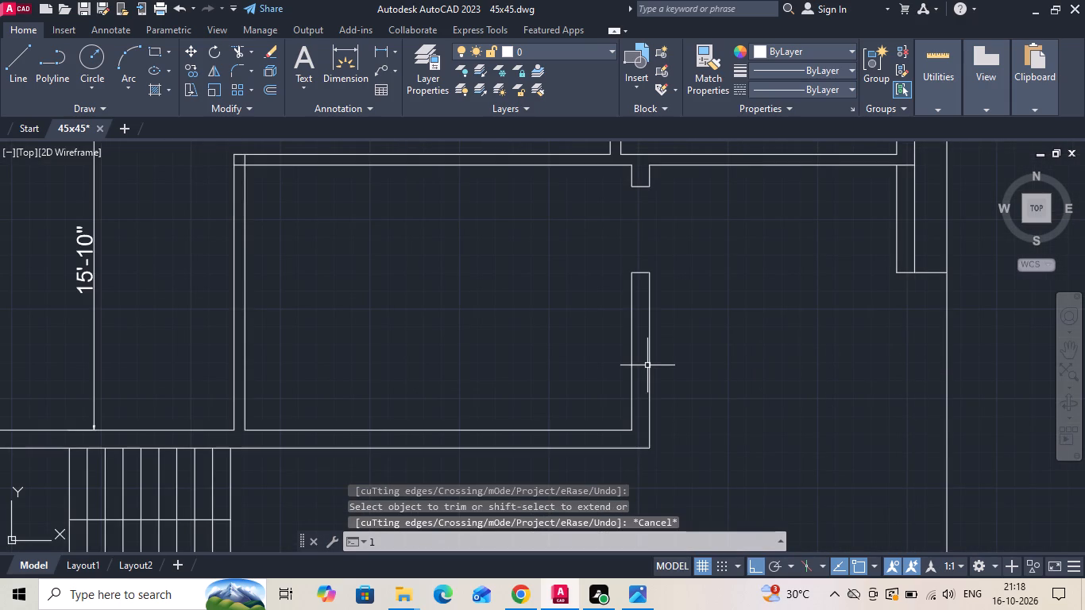
pyautogui.press('space')
pyautogui.moveTo(651, 363); pyautogui.dragTo(678, 370)
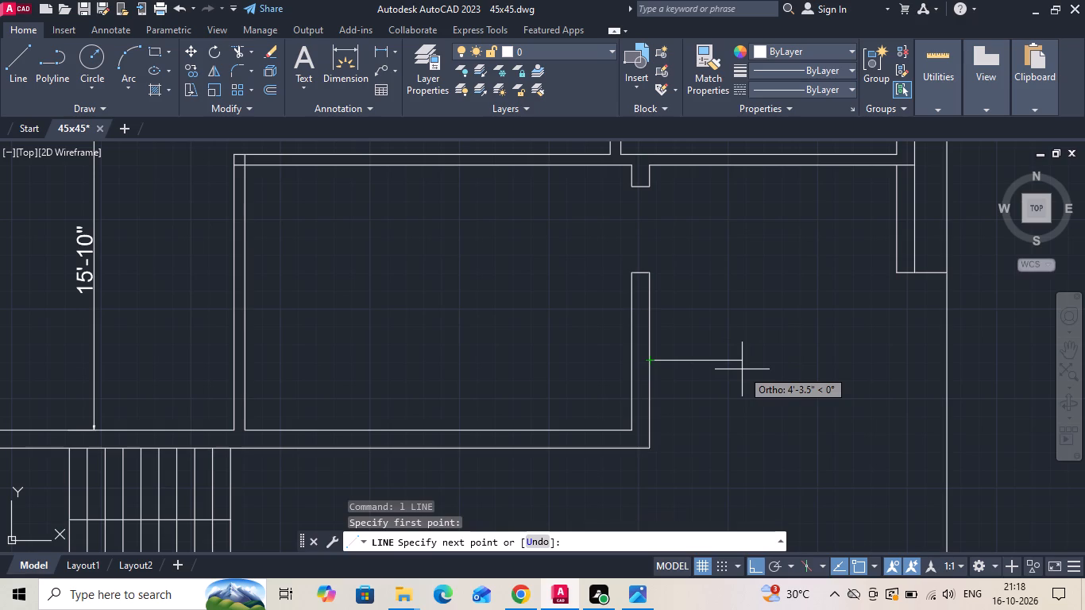
pyautogui.write("13'4")
pyautogui.press('Return')
pyautogui.press('Escape')
# Draw a vertical line from the reference line's east end up to the short wall line, and extend it down to the bottom wall.
pyautogui.write('l')
pyautogui.press('space')
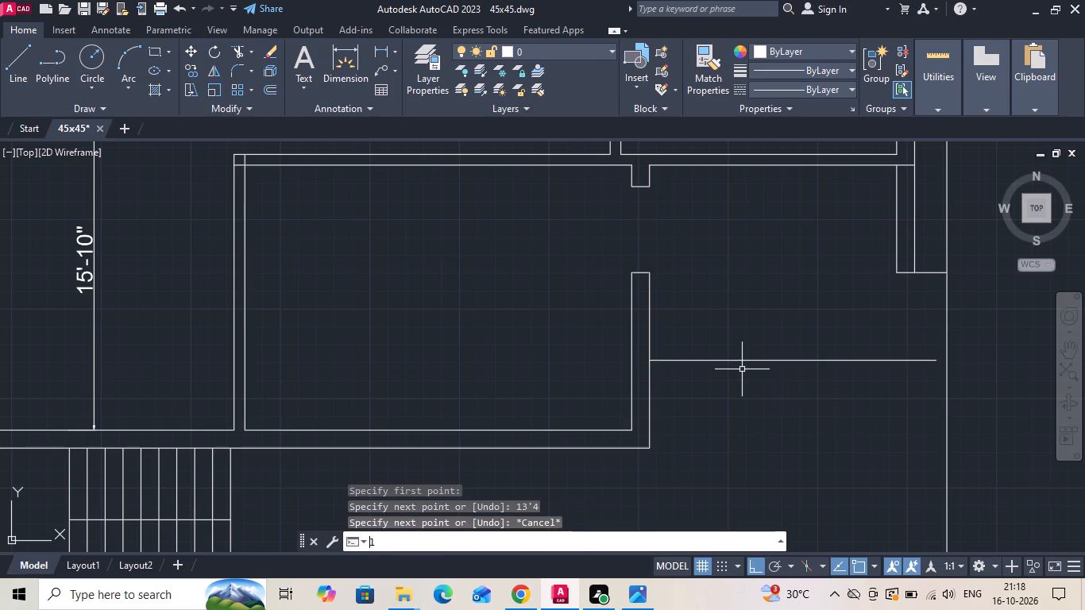
pyautogui.click(934, 361)
pyautogui.click(940, 267)
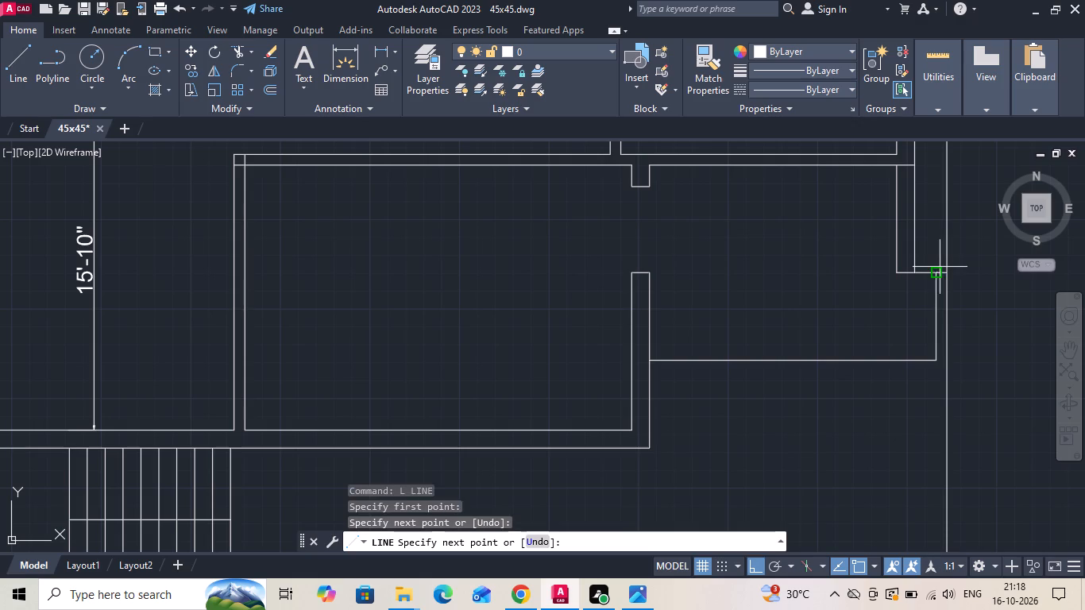
pyautogui.press('Escape')
pyautogui.write('ex')
pyautogui.press('space')
pyautogui.scroll(-2, 932, 332)
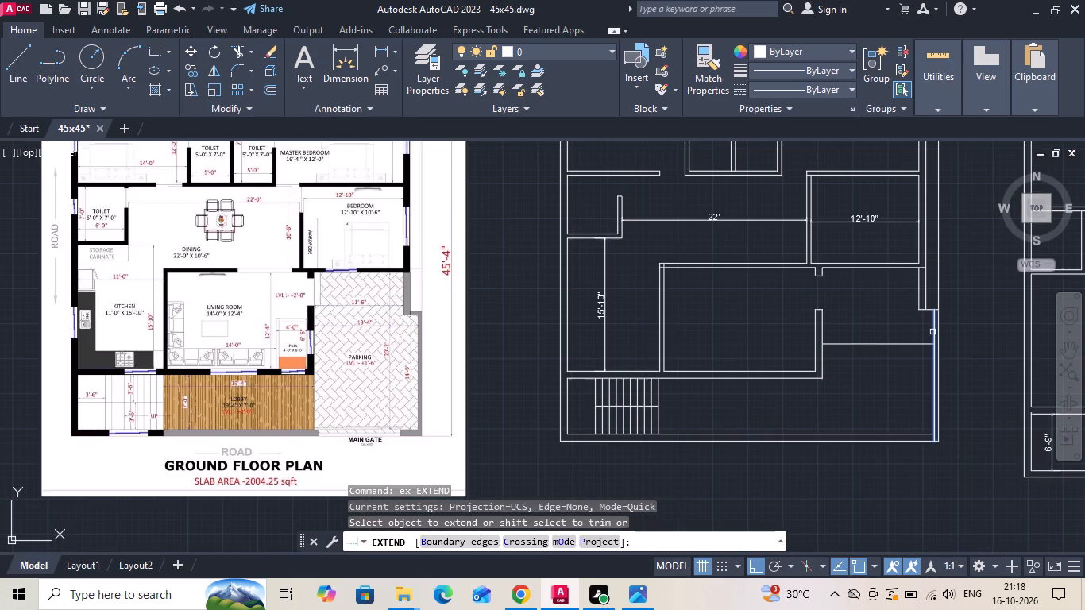
pyautogui.click(932, 332)
pyautogui.press('Escape')
# Delete the 13'4" horizontal reference line across the parking.
pyautogui.moveTo(925, 333); pyautogui.dragTo(909, 364)
pyautogui.click(907, 368)
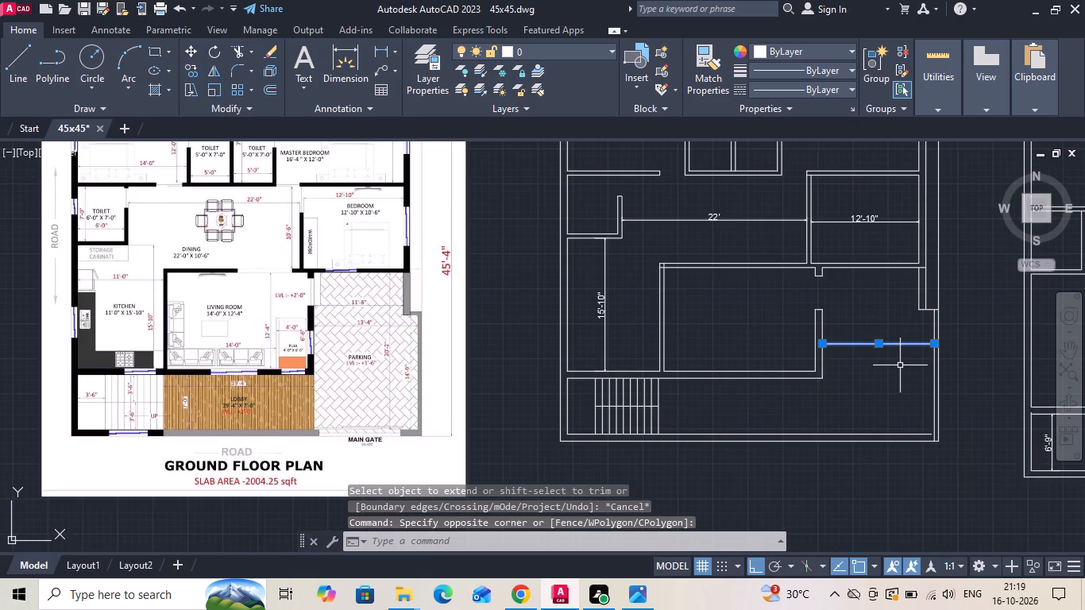
pyautogui.press('Delete')
# Close the parking's southeast inner corner by extending the inner bottom wall line to the new vertical line and trimming the vertical overrun.
pyautogui.scroll(2, 924, 439)
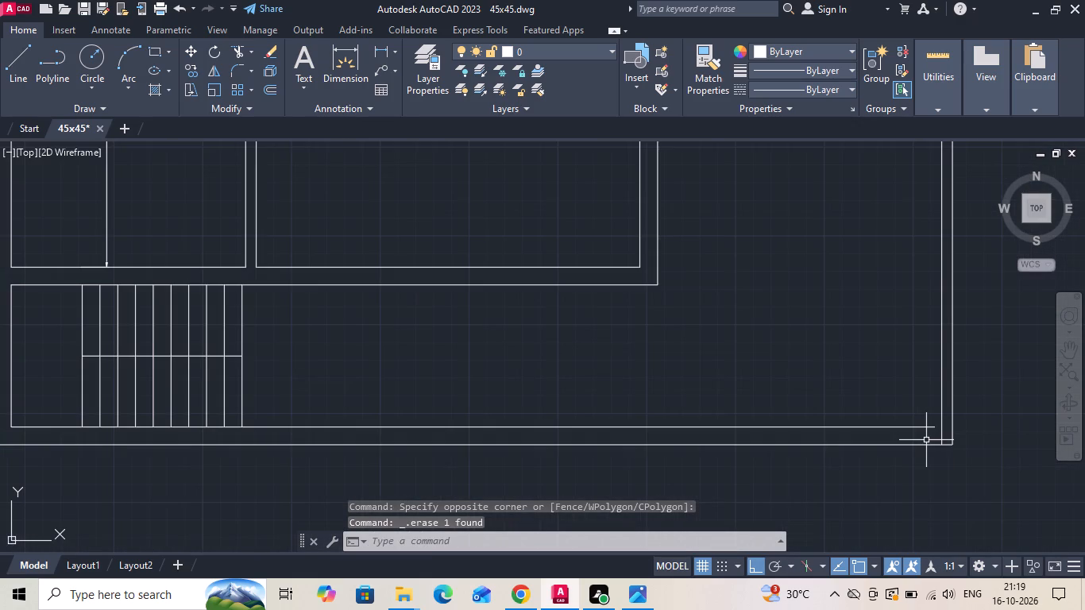
pyautogui.write('ex')
pyautogui.press('space')
pyautogui.click(932, 420)
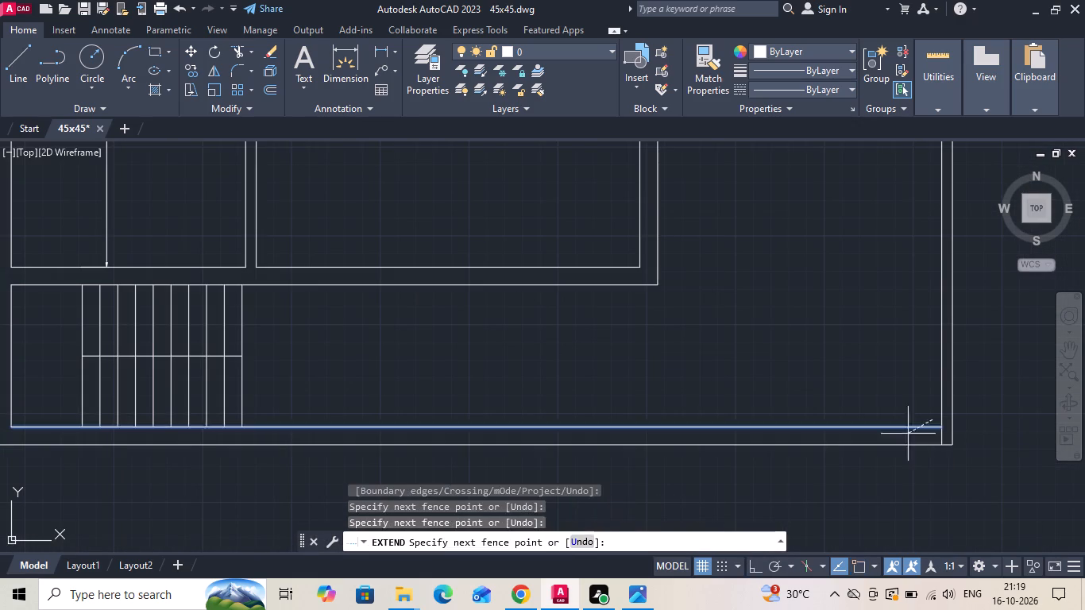
pyautogui.click(908, 434)
pyautogui.press('Escape')
pyautogui.press('t')
pyautogui.press('r')
pyautogui.press('space')
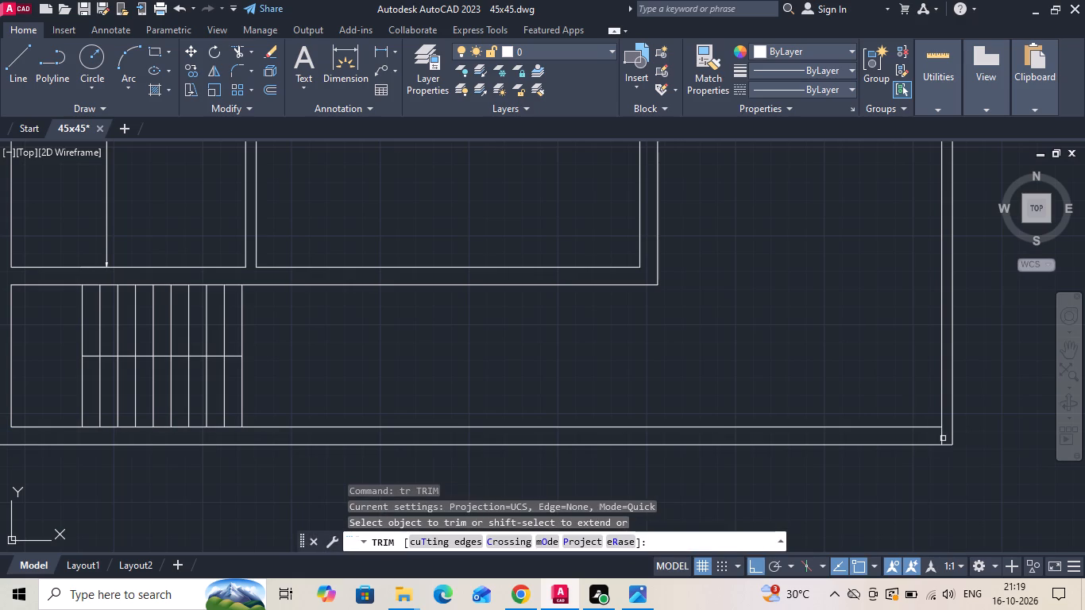
pyautogui.click(943, 438)
pyautogui.scroll(-2, 832, 473)
pyautogui.press('Escape')
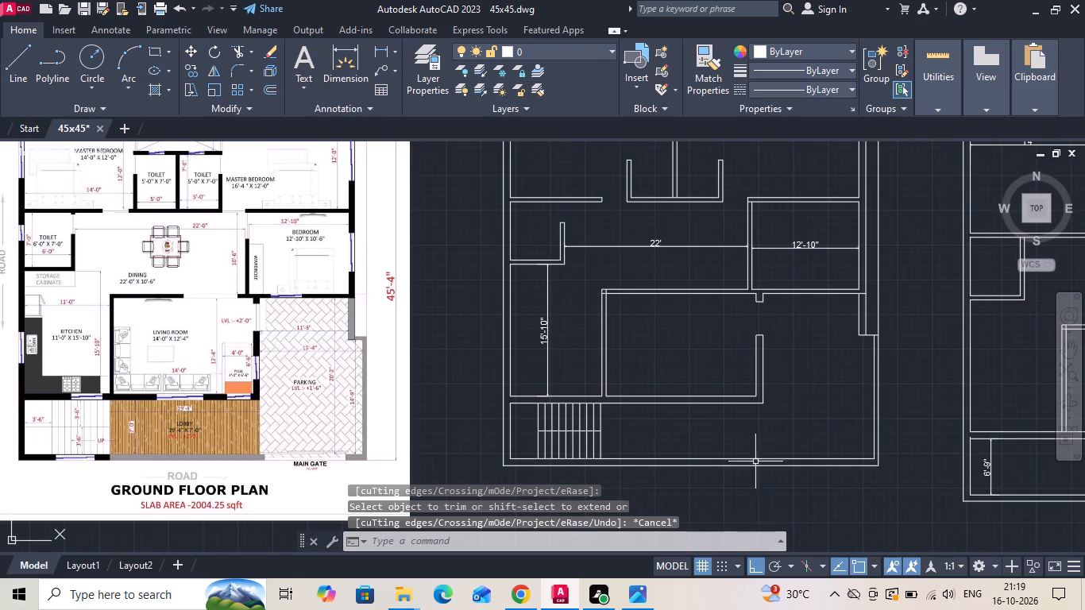
# Measure the thickness of the parking's east boundary wall.
pyautogui.scroll(1, 886, 341)
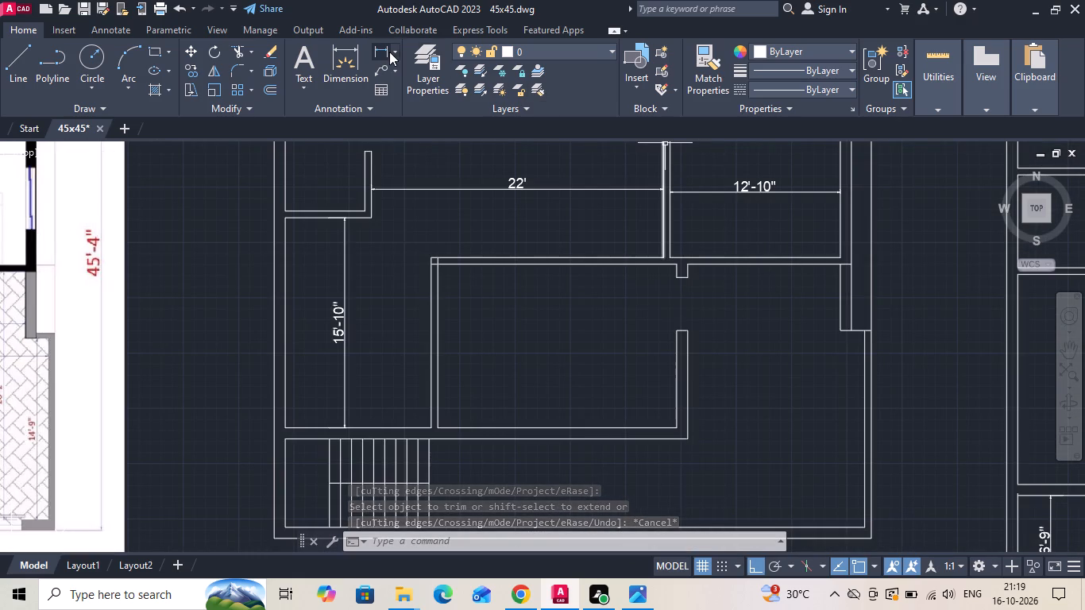
pyautogui.click(389, 52)
pyautogui.scroll(2, 881, 370)
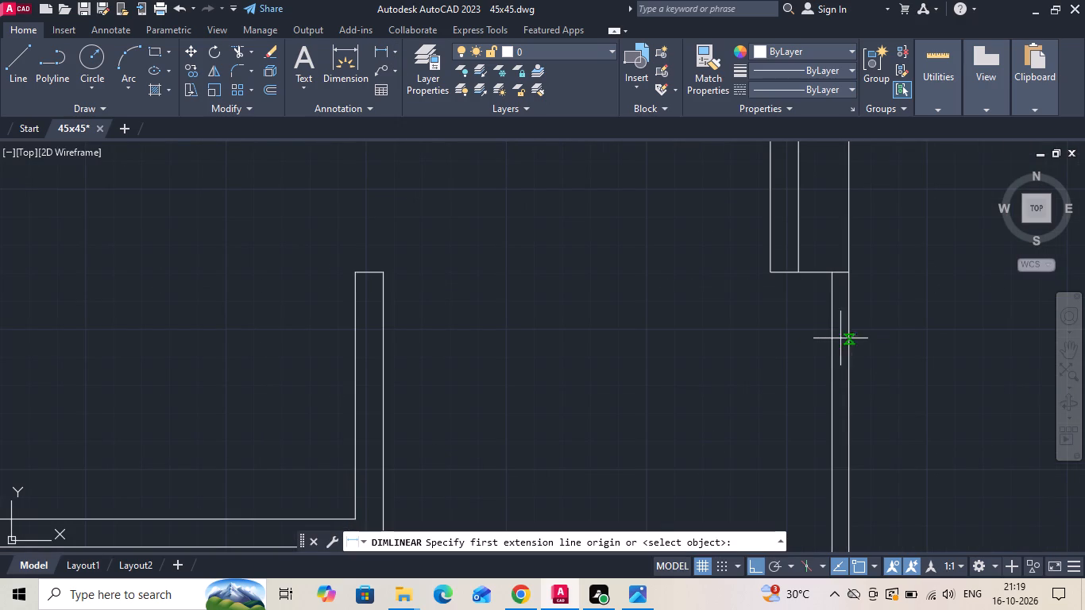
pyautogui.click(836, 330)
pyautogui.click(845, 331)
pyautogui.press('Escape')
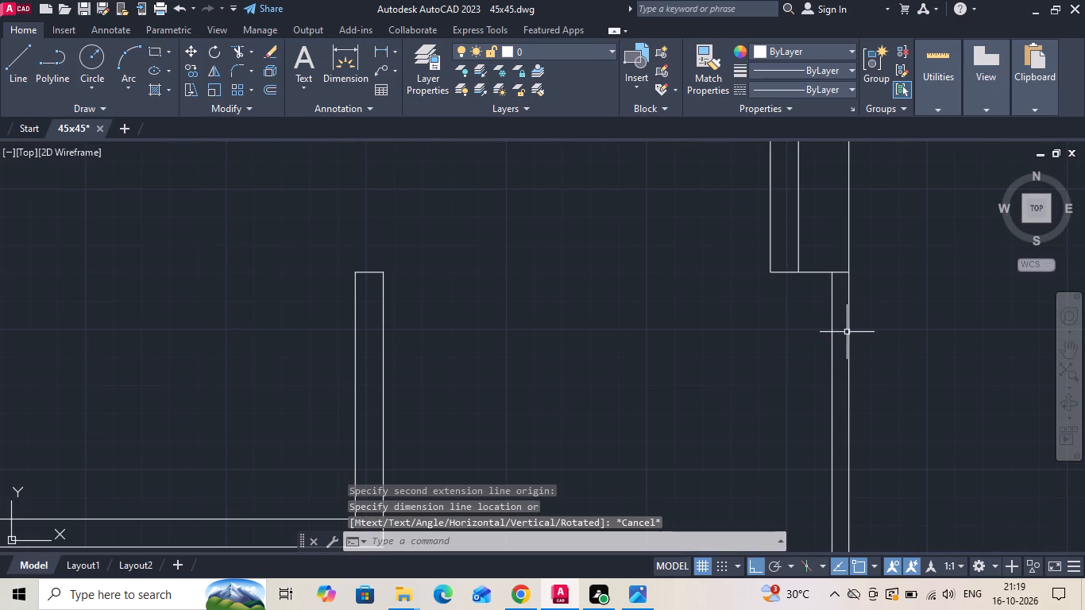
# Offset the short horizontal wall line above the parking's east boundary 6 inches upward.
pyautogui.write('o 6')
pyautogui.press('space')
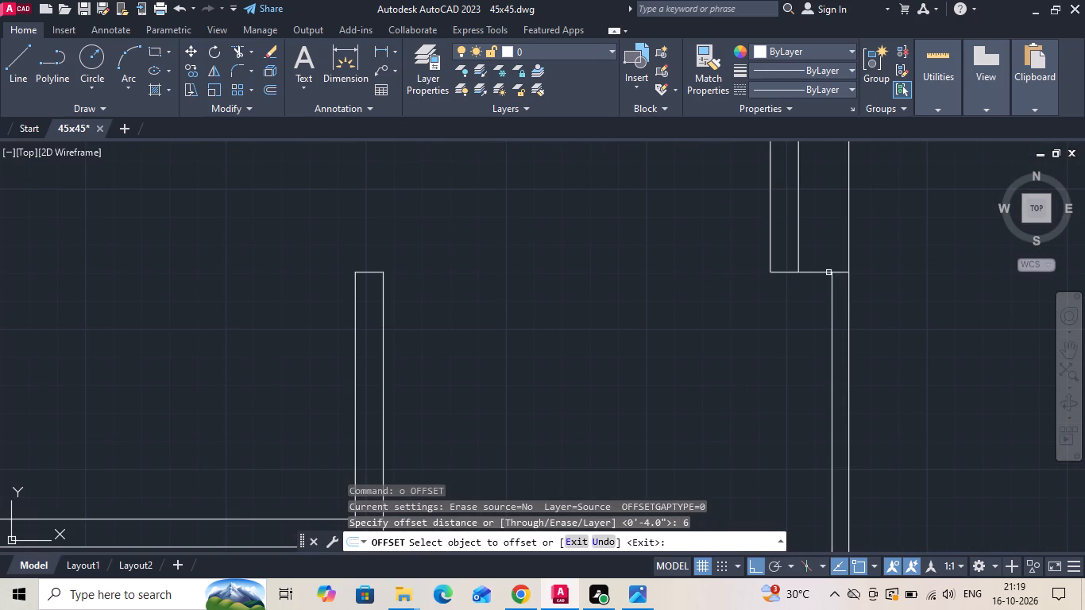
pyautogui.click(828, 272)
pyautogui.click(832, 237)
pyautogui.press('Escape')
# Trim the overlapping line ends where the east wall steps out to the parking boundary, leaving a clean wall jog.
pyautogui.write('tr')
pyautogui.press('space')
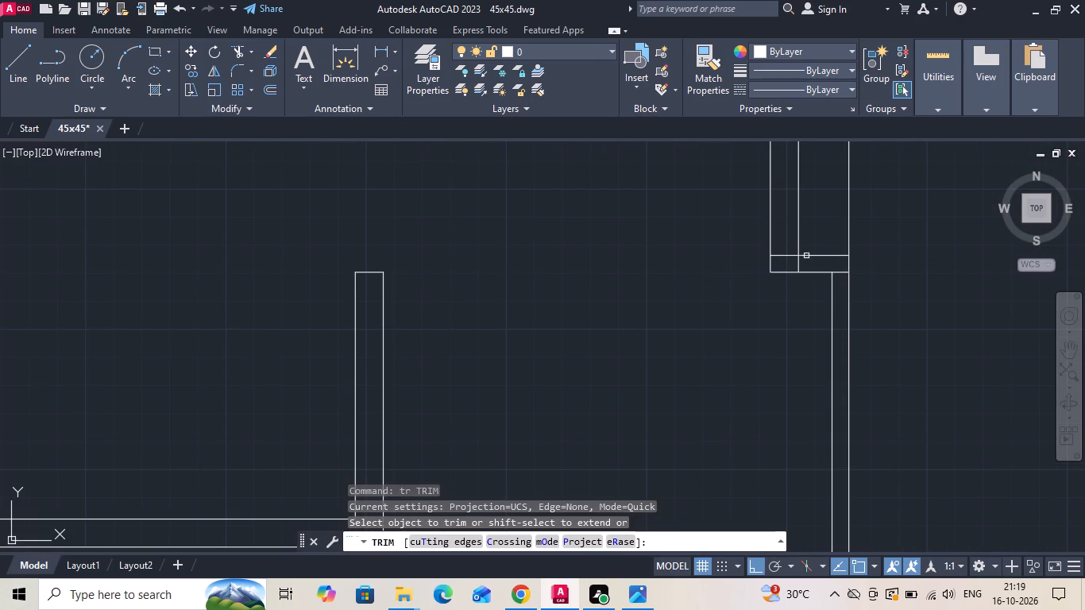
pyautogui.click(793, 256)
pyautogui.click(803, 261)
pyautogui.click(793, 259)
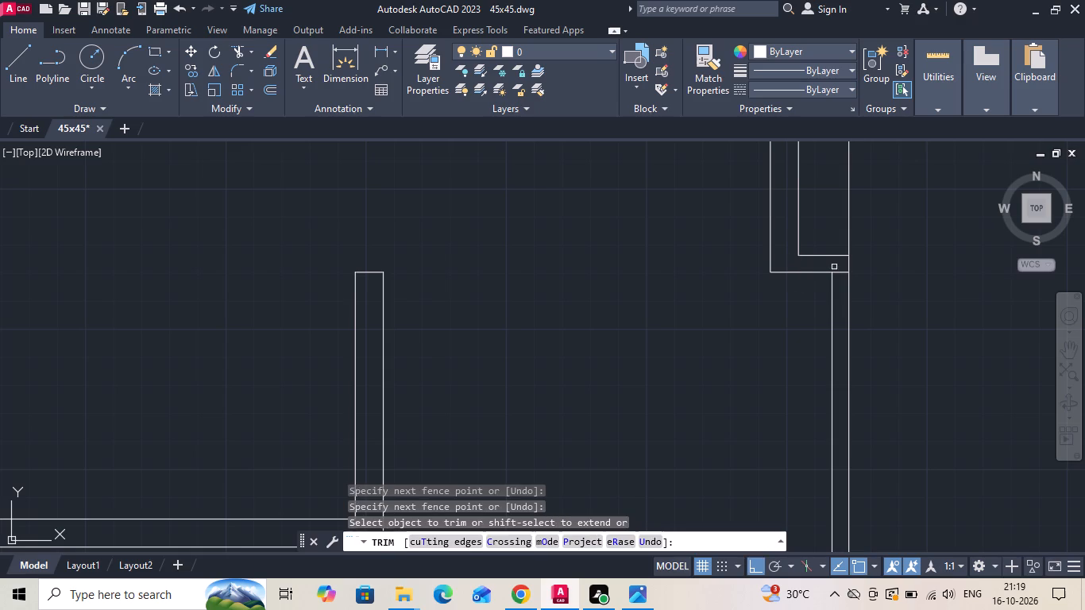
pyautogui.click(840, 269)
pyautogui.click(841, 277)
pyautogui.scroll(-2, 902, 340)
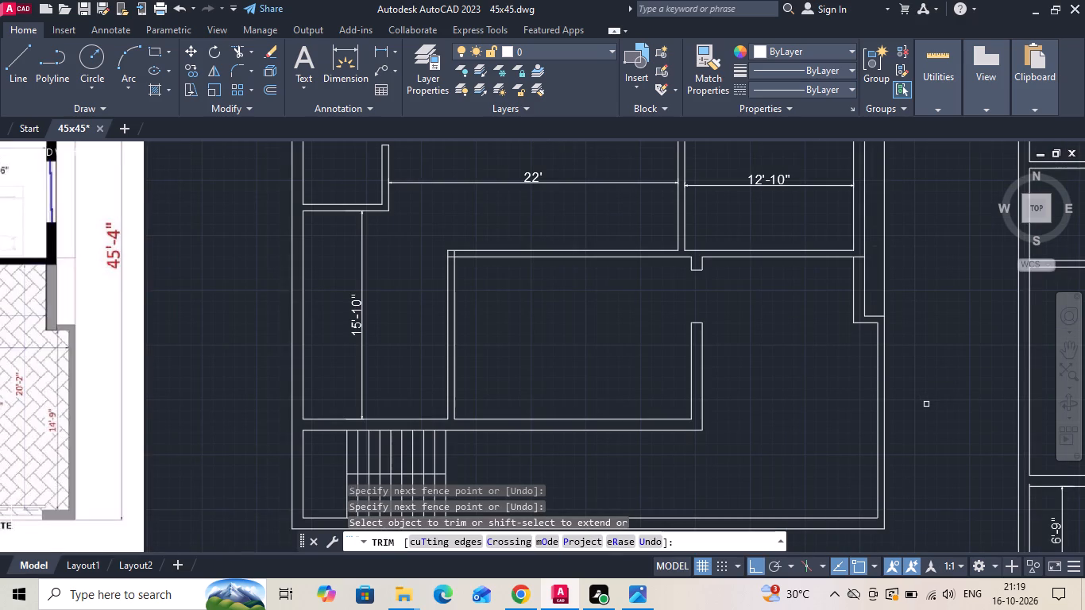
pyautogui.press('Escape')
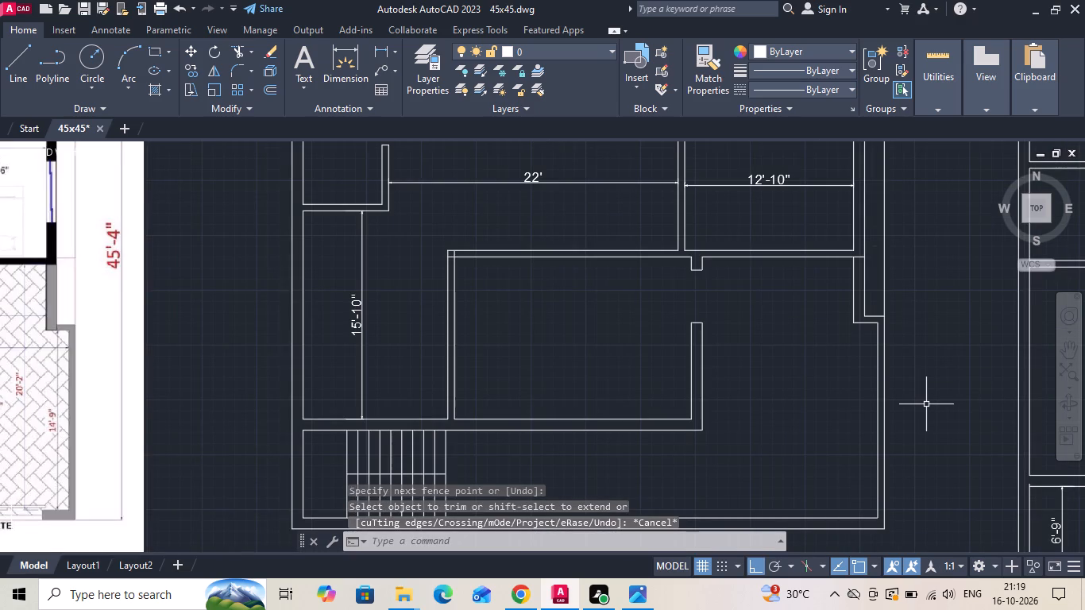
# Measure the height from the east wall's jog corner down to the outer bottom wall line.
pyautogui.click(378, 56)
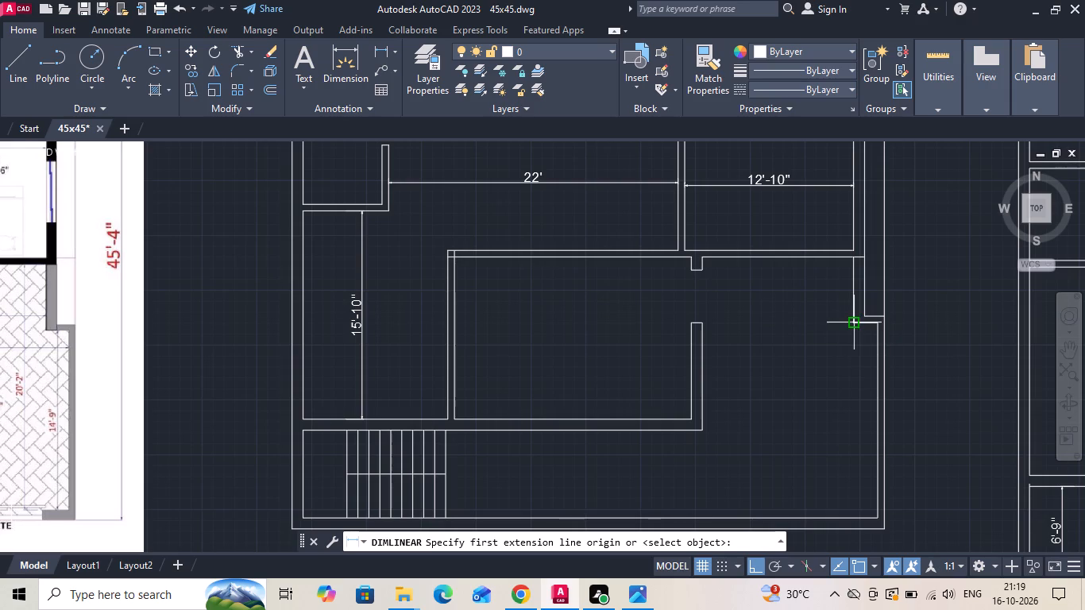
pyautogui.click(856, 321)
pyautogui.moveTo(810, 427); pyautogui.dragTo(826, 355, button='middle')
pyautogui.click(867, 455)
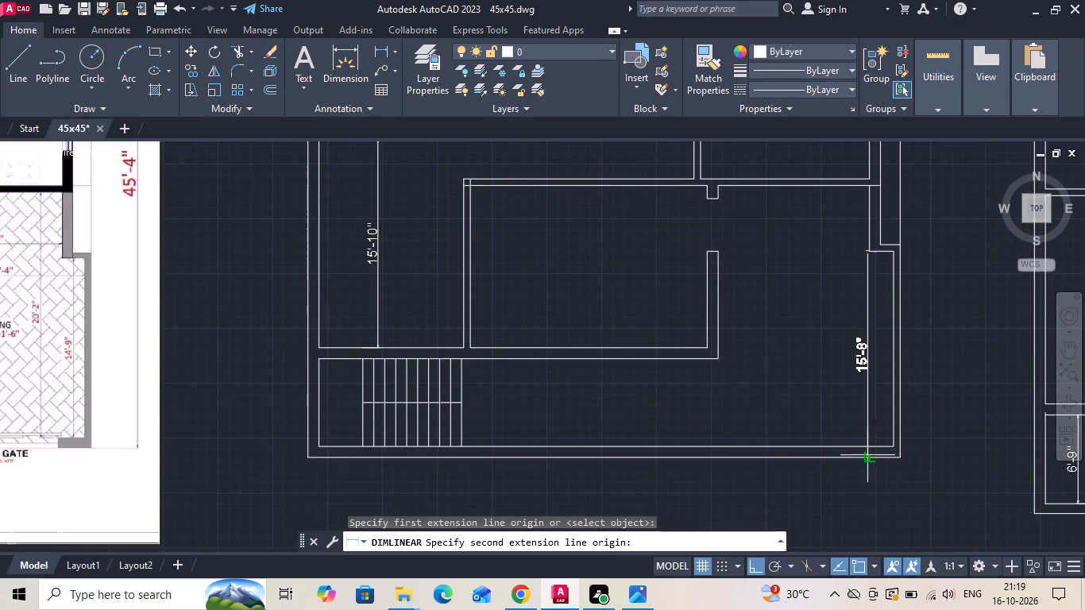
pyautogui.scroll(2, 867, 455)
pyautogui.scroll(-2, 867, 455)
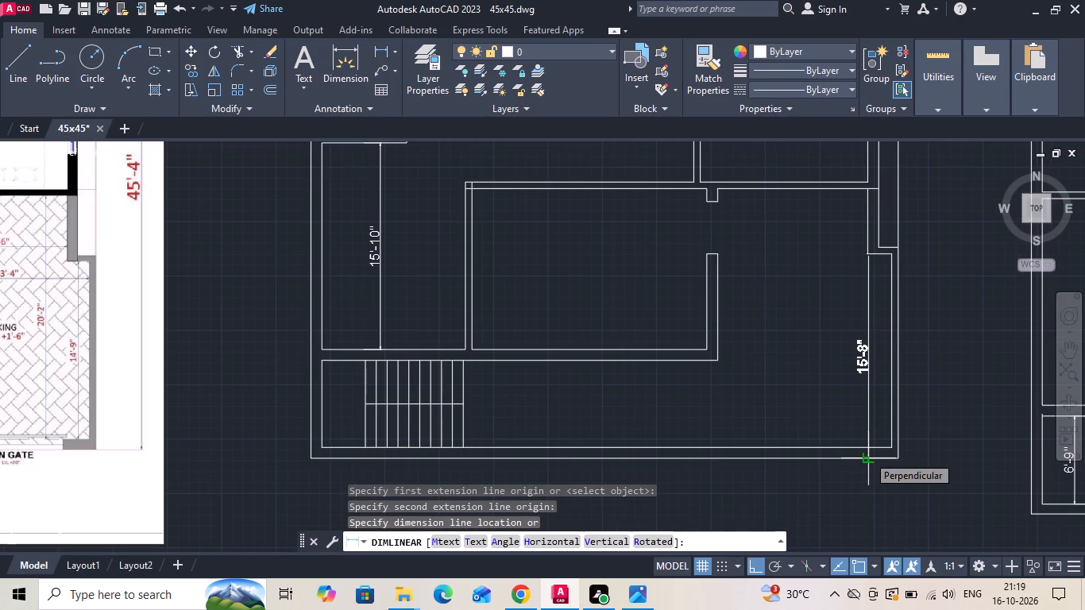
pyautogui.press('Escape')
# Add a vertical linear dimension from the inner bottom wall line up to the east wall's jog corner in the parking.
pyautogui.press('space')
pyautogui.click(867, 451)
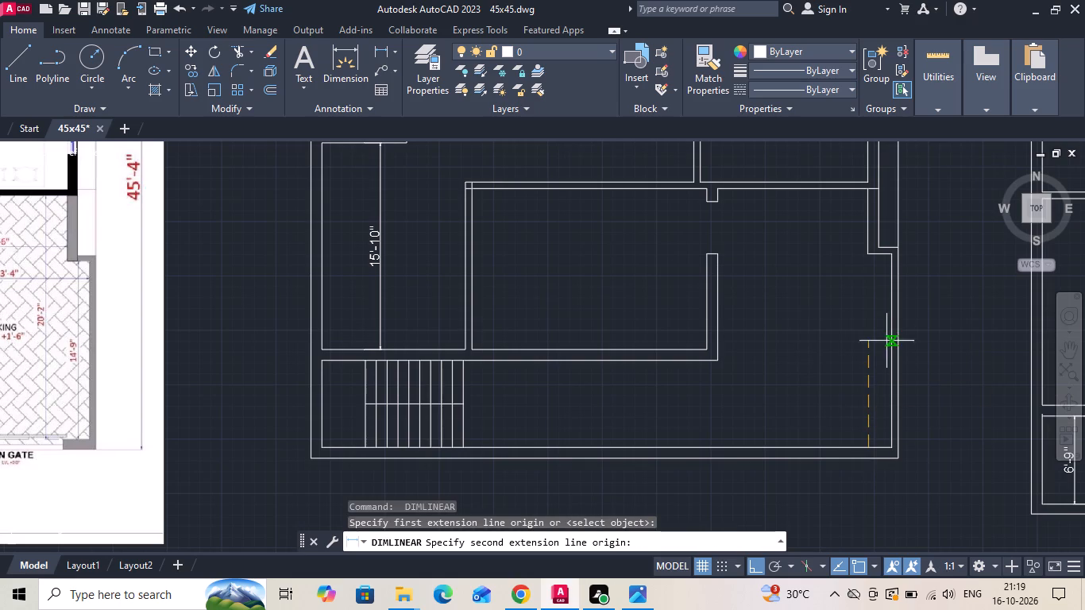
pyautogui.click(869, 257)
pyautogui.scroll(1, 863, 317)
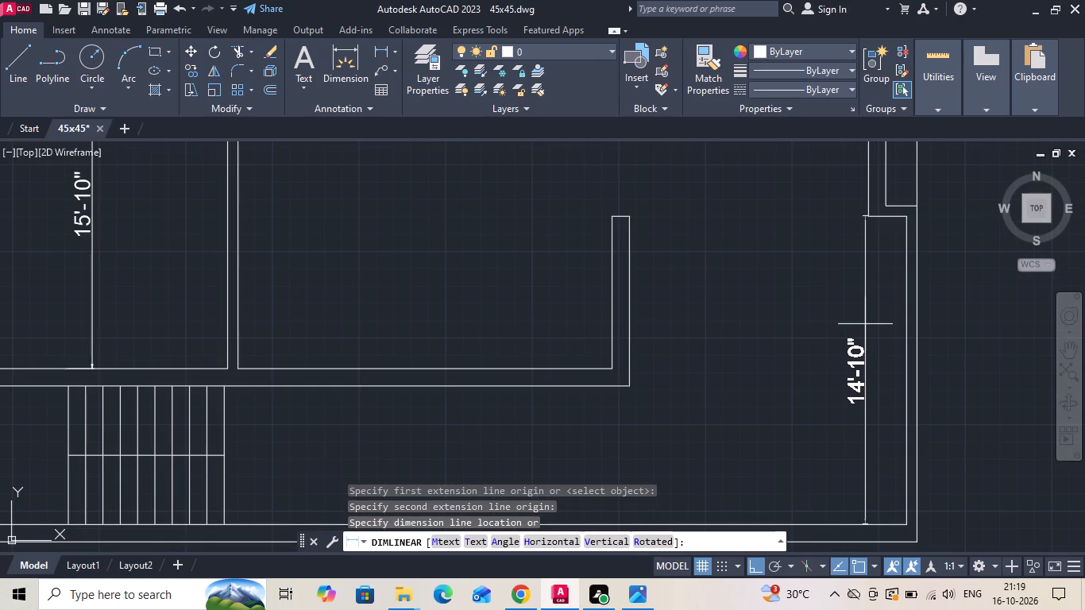
pyautogui.scroll(-1, 865, 324)
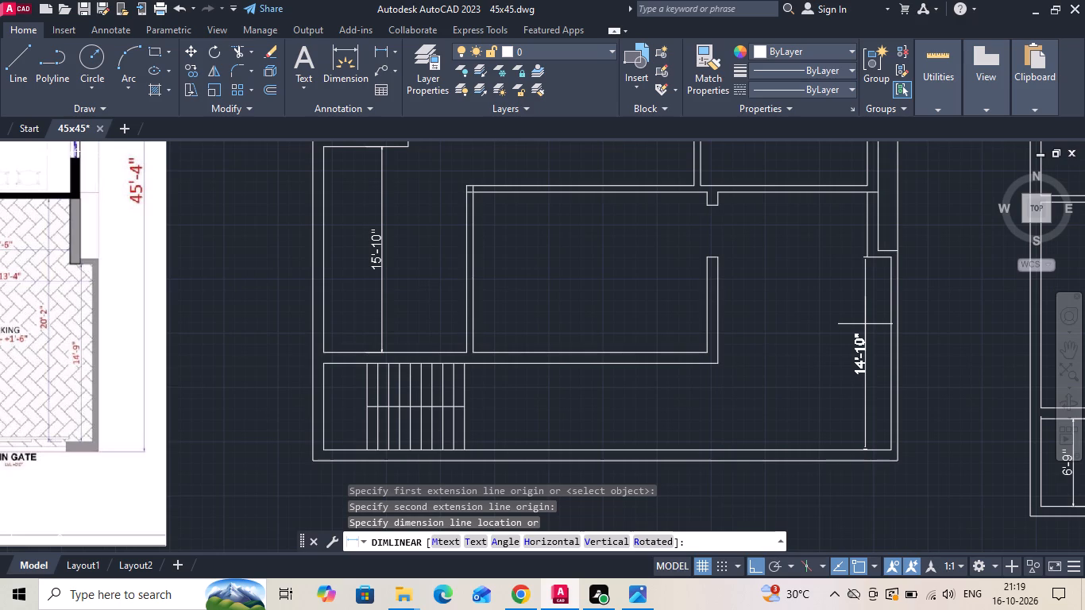
pyautogui.click(865, 324)
# Add a vertical linear dimension across the parking from its top wall line to the inner bottom wall line.
pyautogui.press('space')
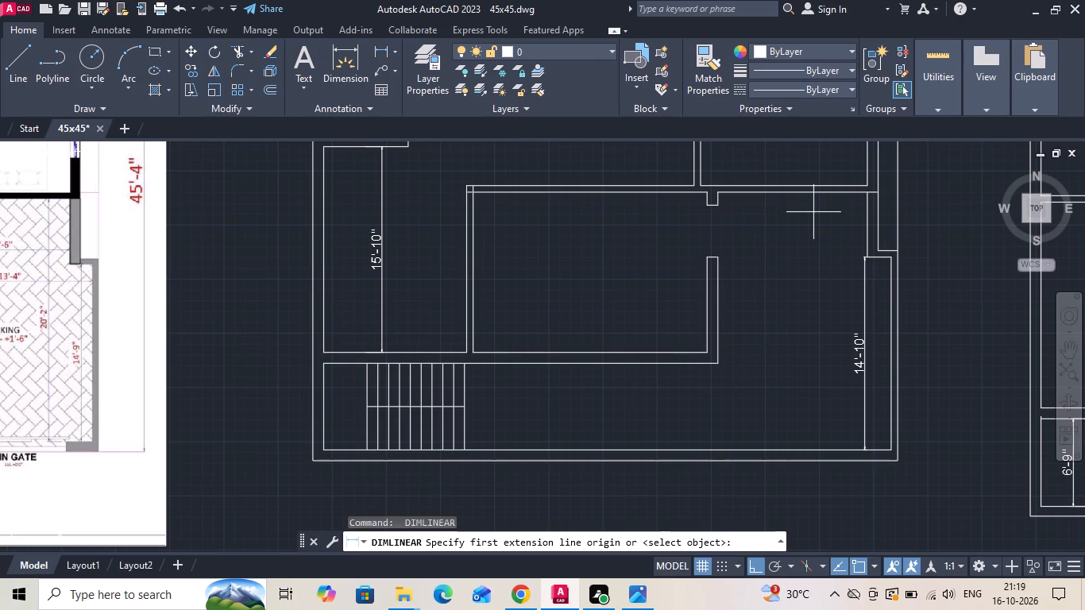
pyautogui.click(810, 197)
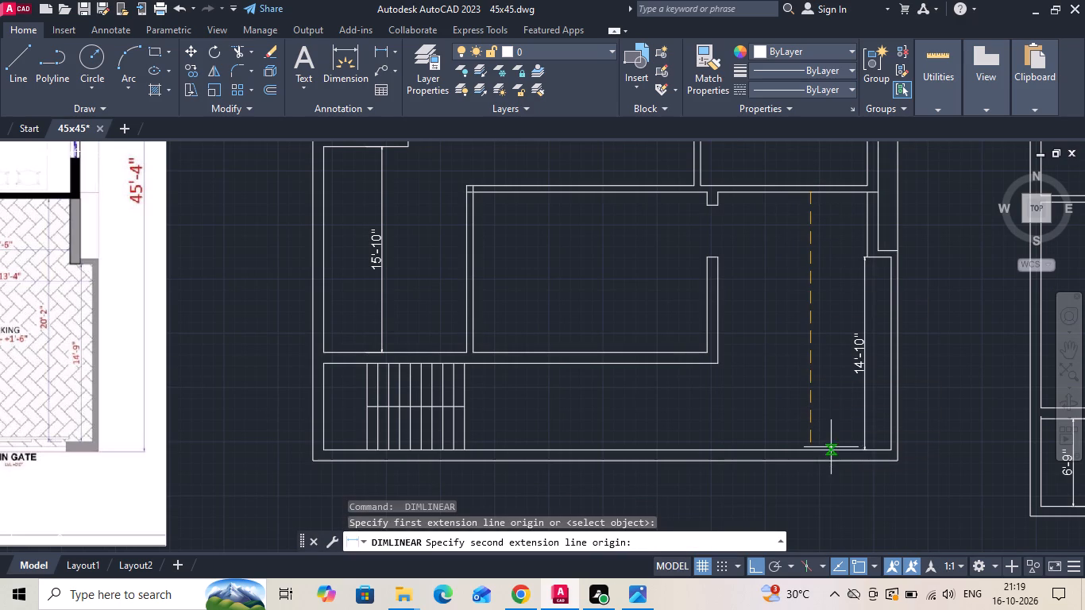
pyautogui.click(809, 448)
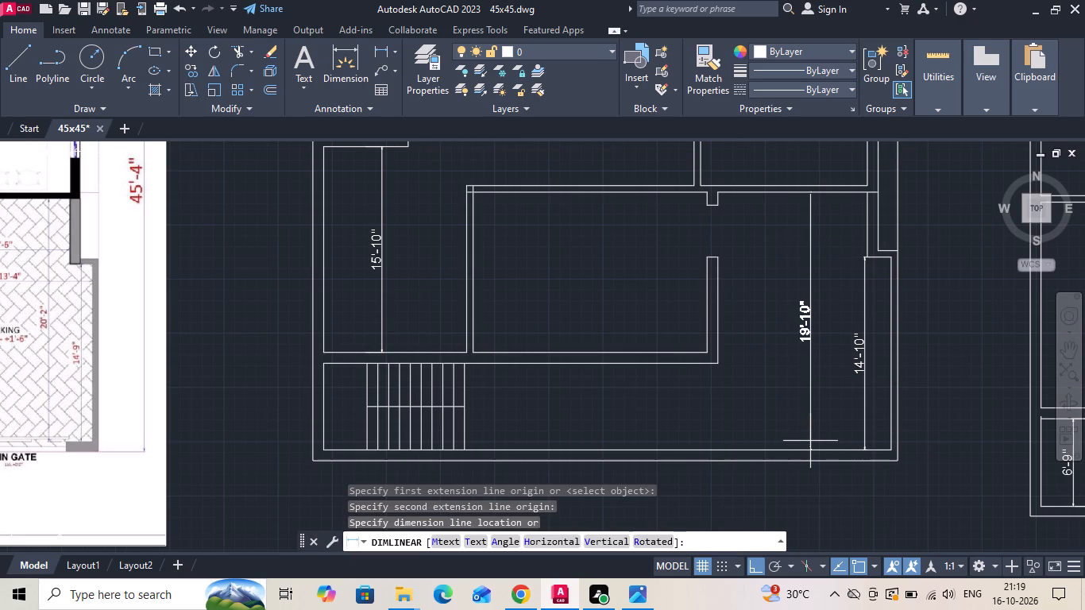
pyautogui.click(810, 441)
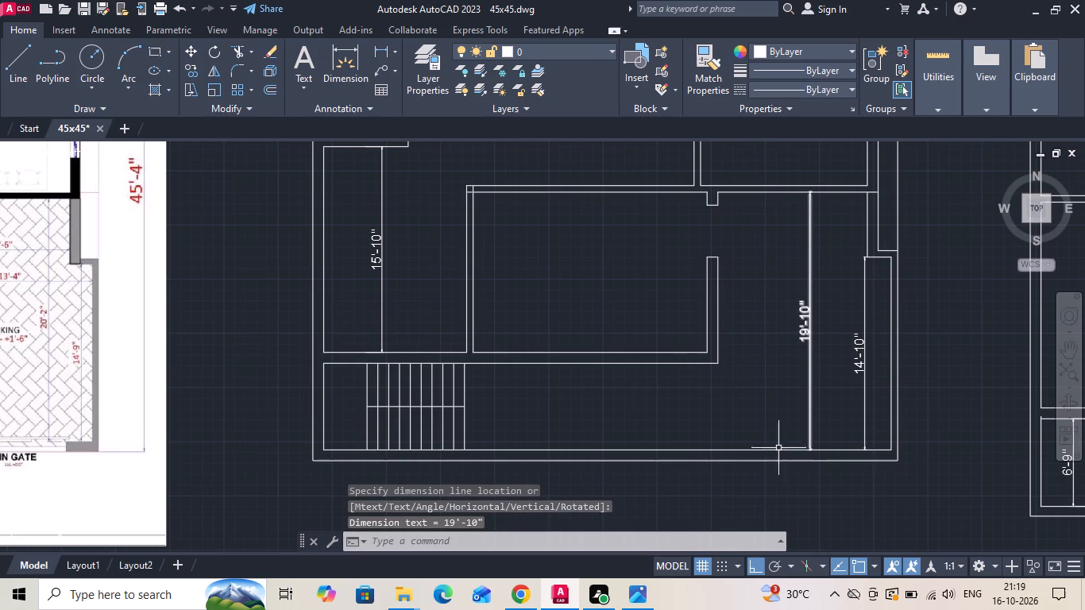
# Stretch the lower end of the full-height parking dimension down to the outer bottom wall line.
pyautogui.click(810, 404)
pyautogui.scroll(2, 813, 457)
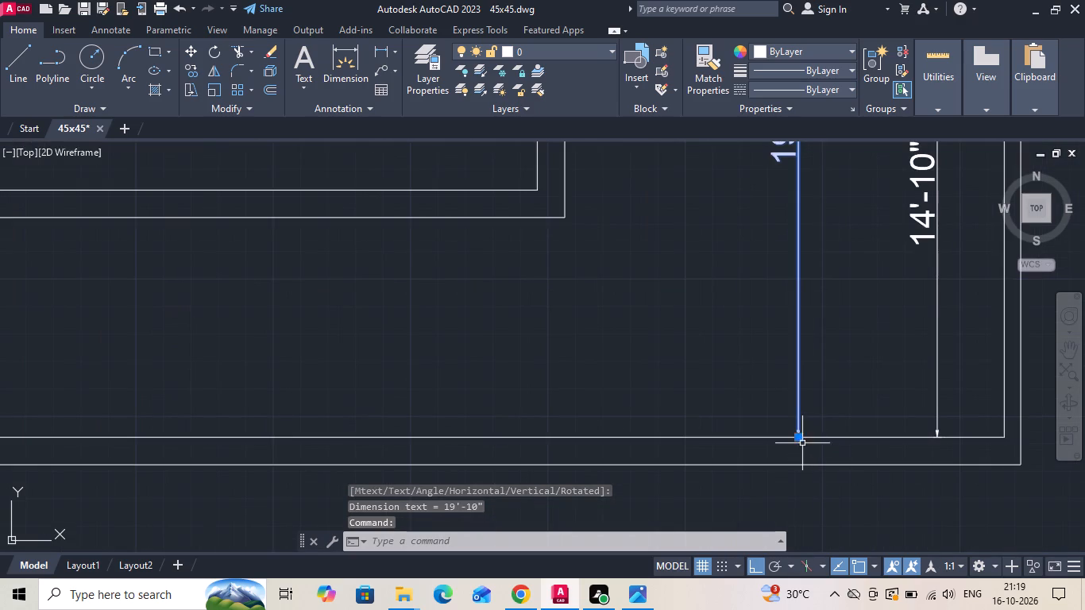
pyautogui.click(800, 435)
pyautogui.click(797, 461)
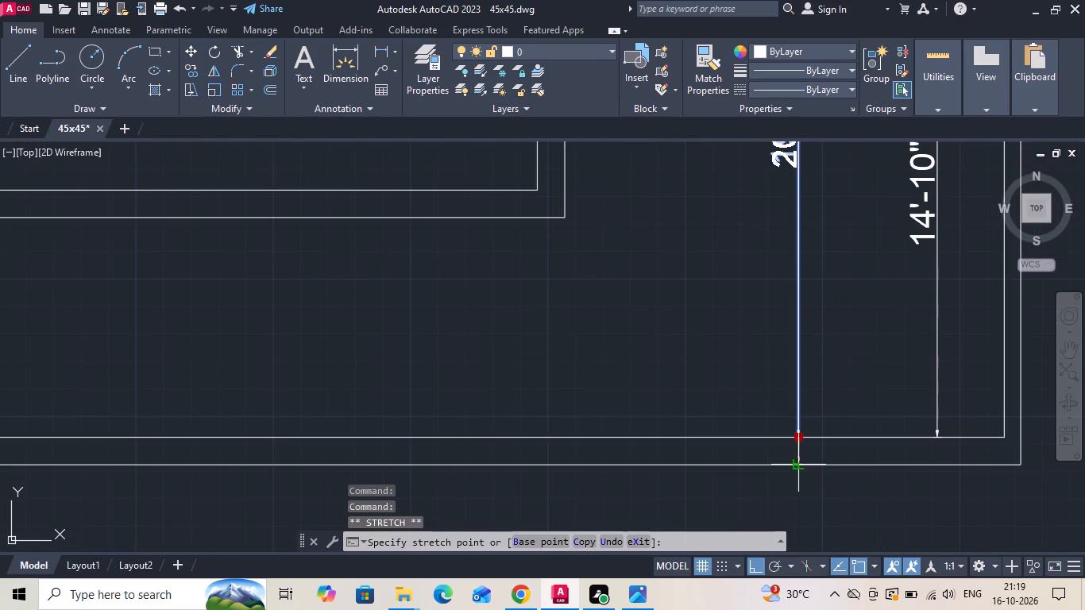
pyautogui.scroll(-2, 801, 501)
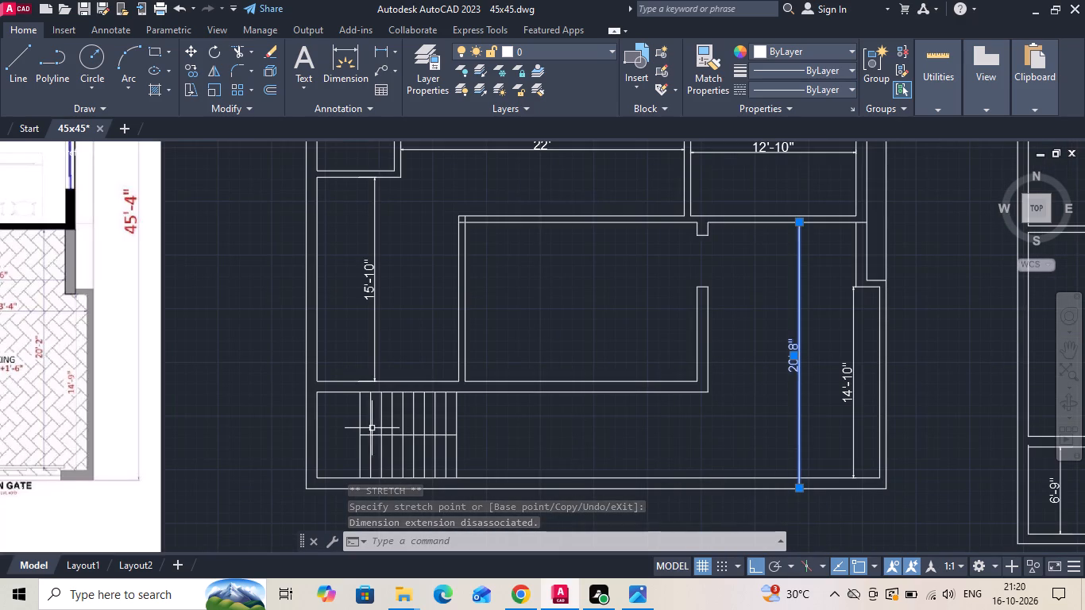
# Check the parking dimensions on the reference plan and measure the bottom wall's thickness between its inner and outer lines.
pyautogui.scroll(1, 57, 472)
pyautogui.moveTo(62, 476); pyautogui.dragTo(283, 473, button='middle')
pyautogui.scroll(-1, 308, 482)
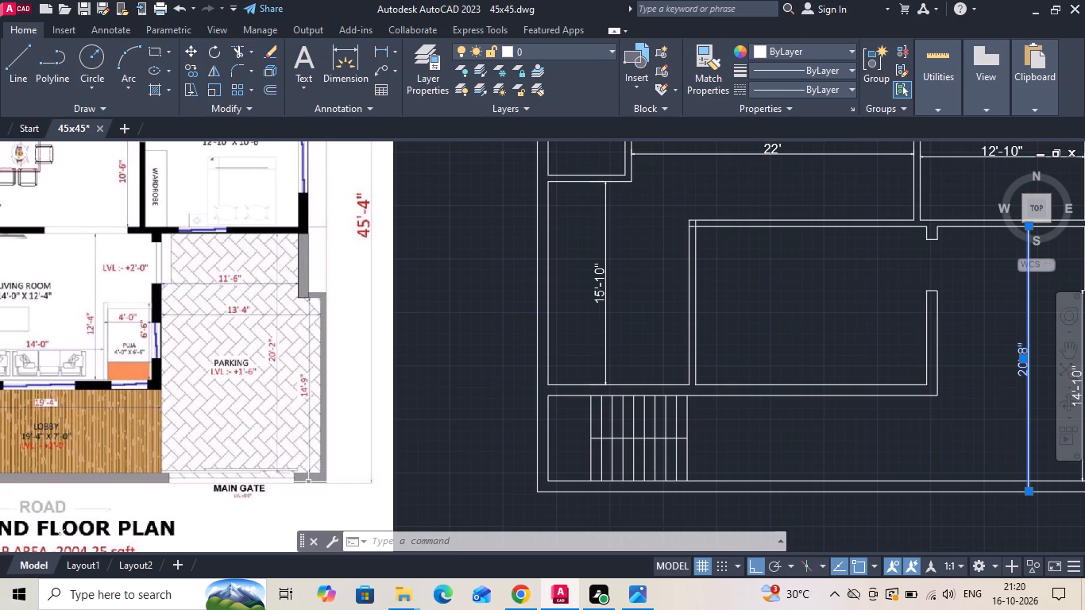
pyautogui.scroll(-1, 261, 452)
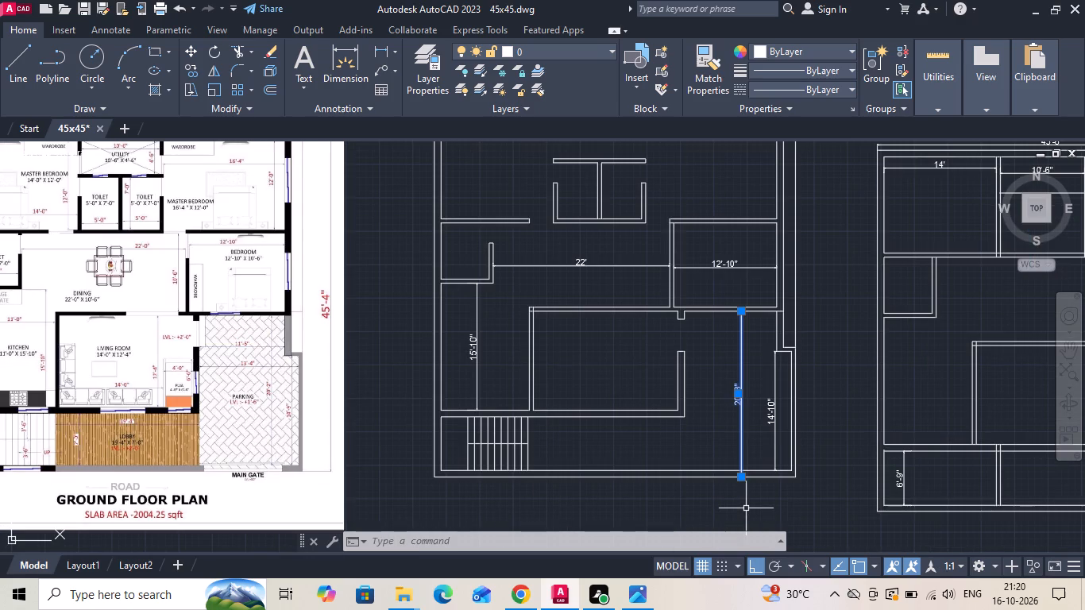
pyautogui.scroll(2, 746, 508)
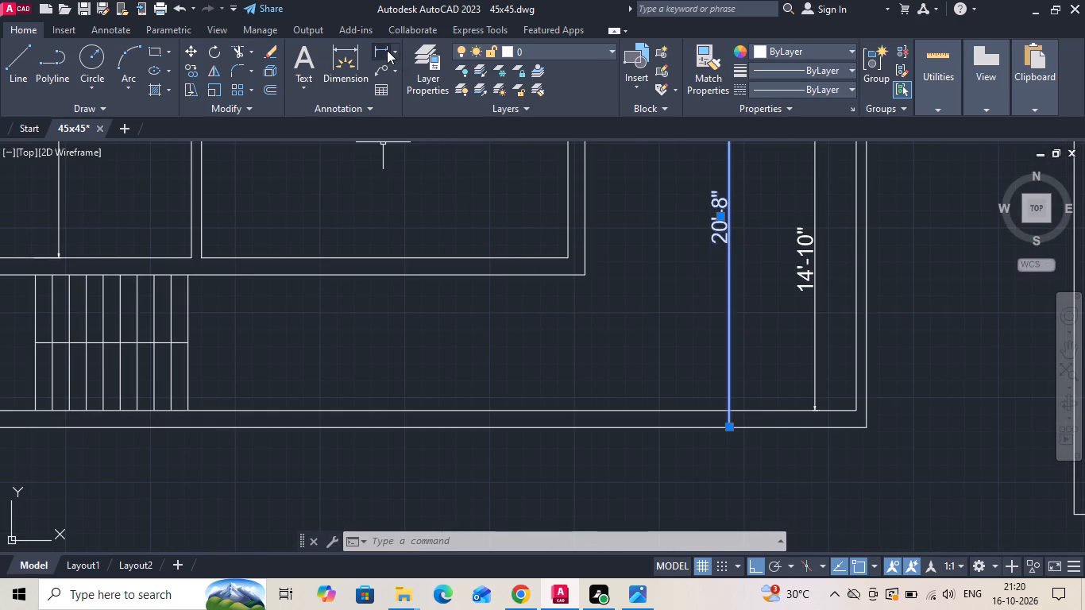
pyautogui.click(386, 49)
pyautogui.click(677, 407)
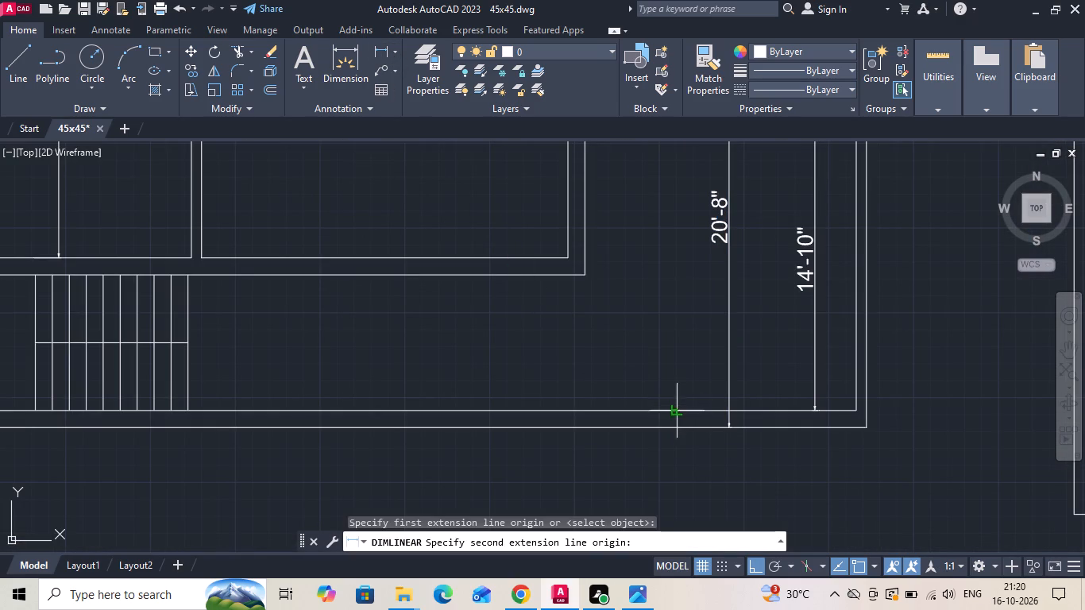
pyautogui.click(674, 426)
pyautogui.scroll(-1, 674, 427)
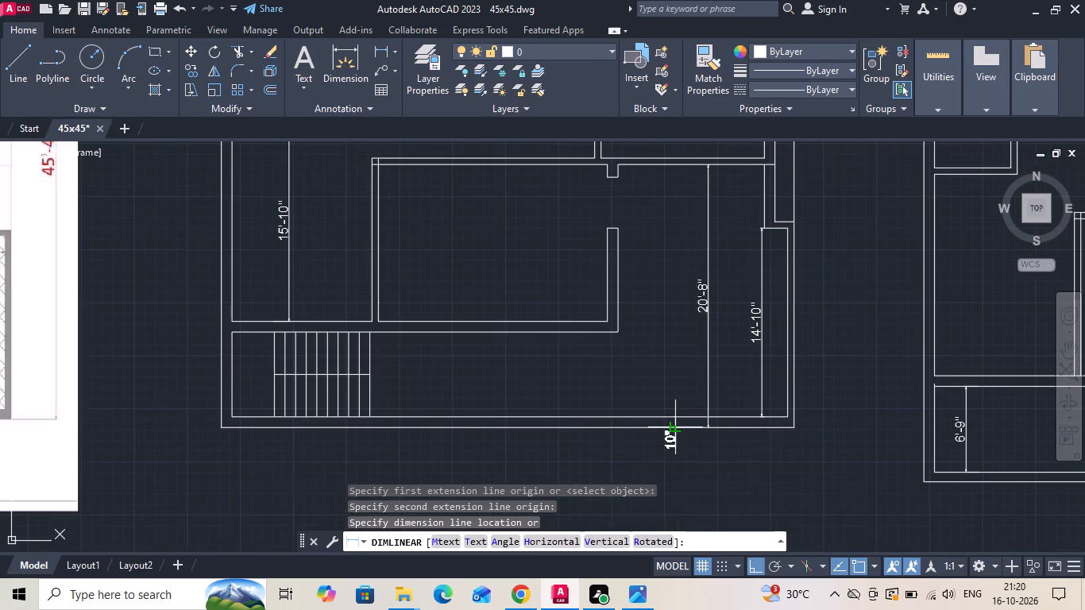
pyautogui.press('Escape')
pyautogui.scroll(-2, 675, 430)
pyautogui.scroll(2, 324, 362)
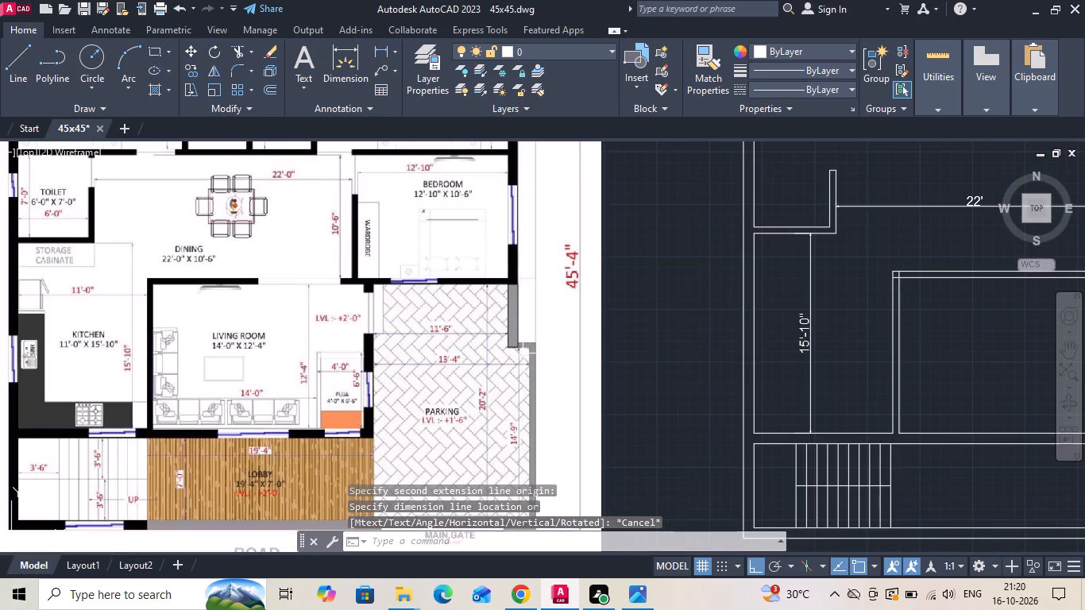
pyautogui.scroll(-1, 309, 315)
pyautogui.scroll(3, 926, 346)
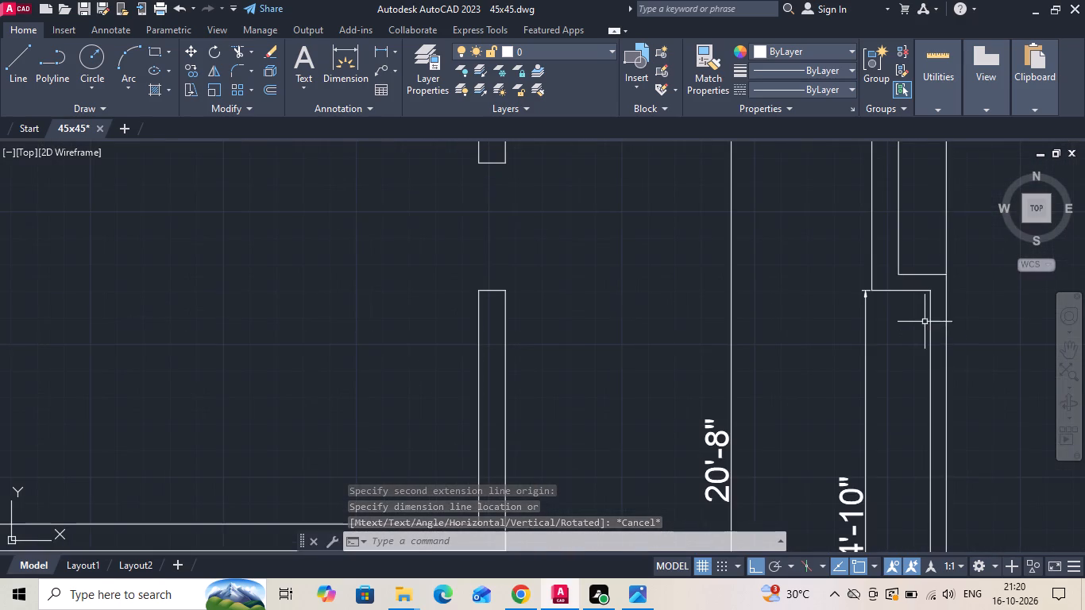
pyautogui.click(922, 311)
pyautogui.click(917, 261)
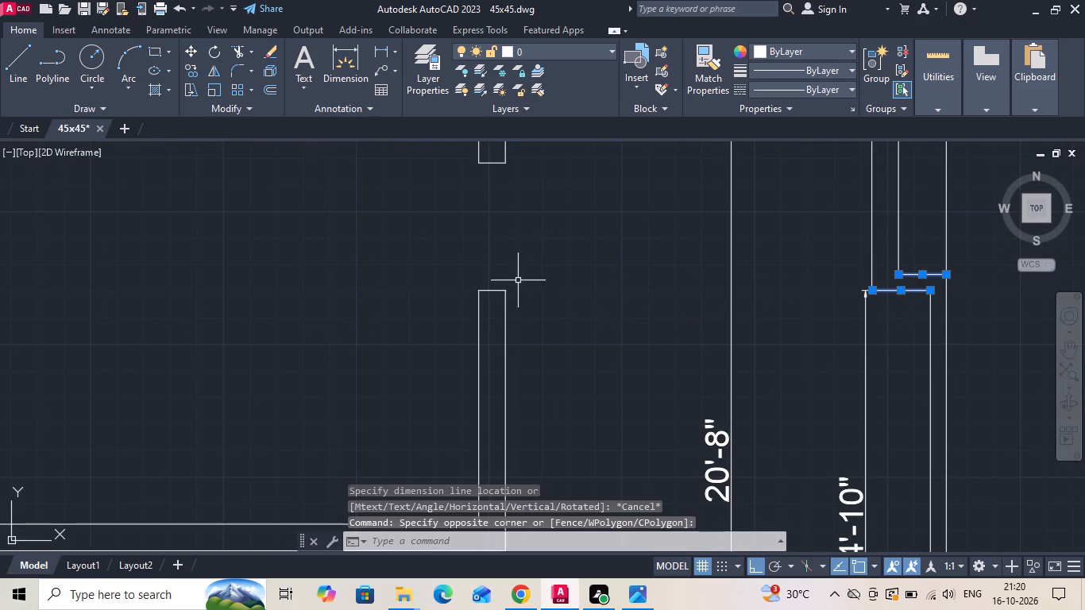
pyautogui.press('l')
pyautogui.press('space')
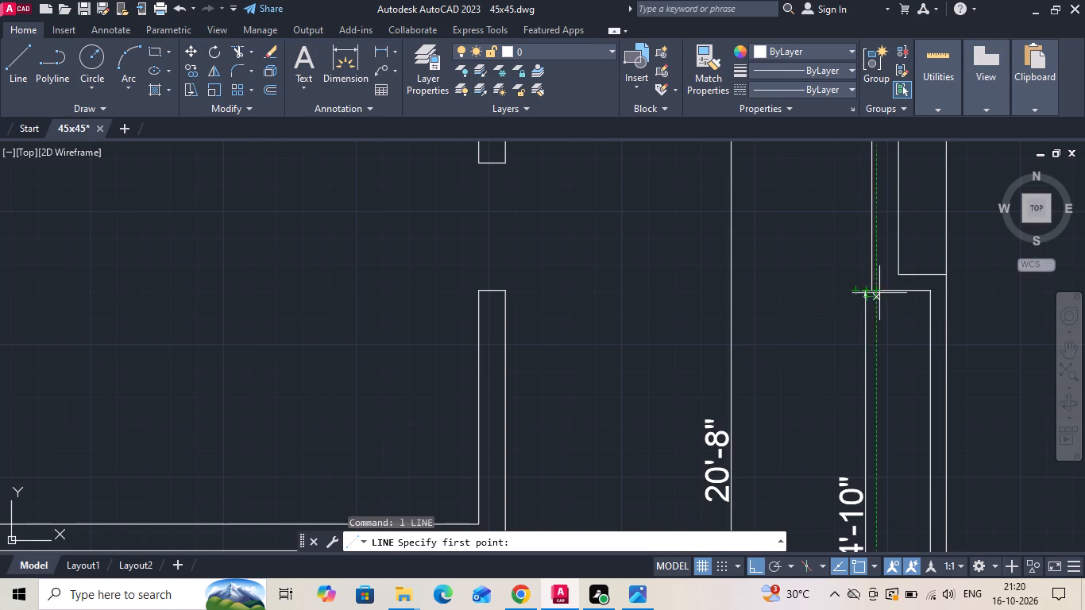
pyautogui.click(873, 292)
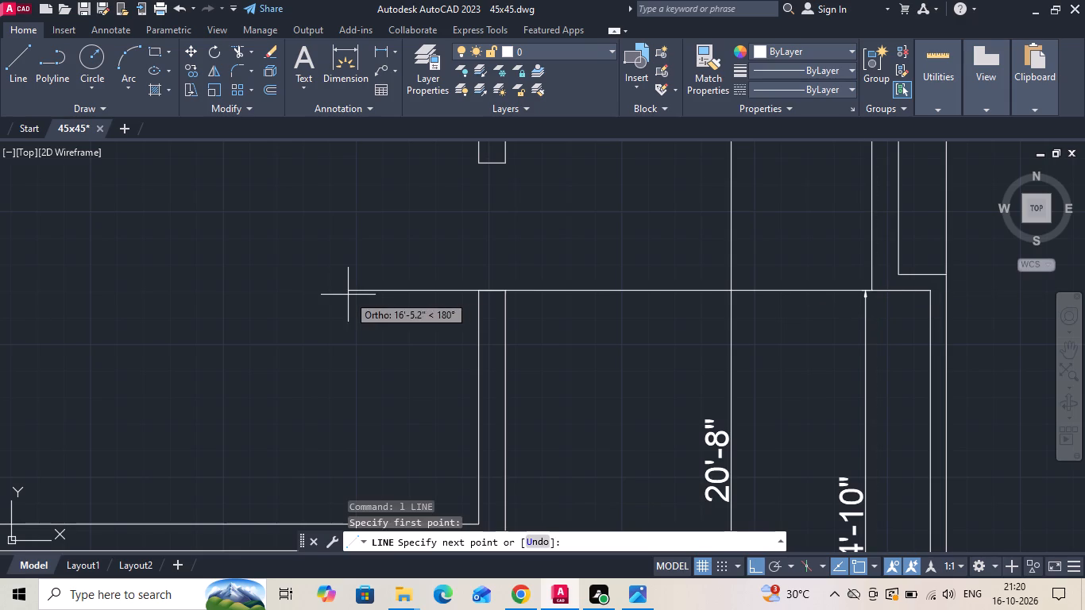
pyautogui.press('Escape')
# Move both short horizontal lines of the east wall's jog 1 inch downward.
pyautogui.scroll(-3, 608, 311)
pyautogui.scroll(1, 125, 306)
pyautogui.moveTo(71, 334); pyautogui.dragTo(117, 338, button='middle')
pyautogui.scroll(1, 118, 326)
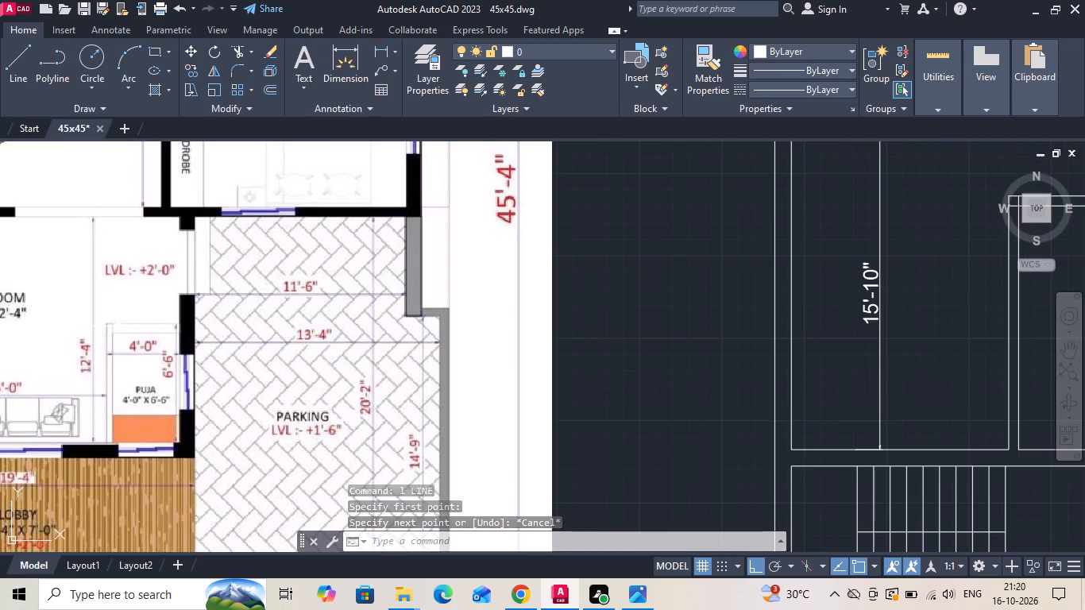
pyautogui.scroll(-1, 118, 326)
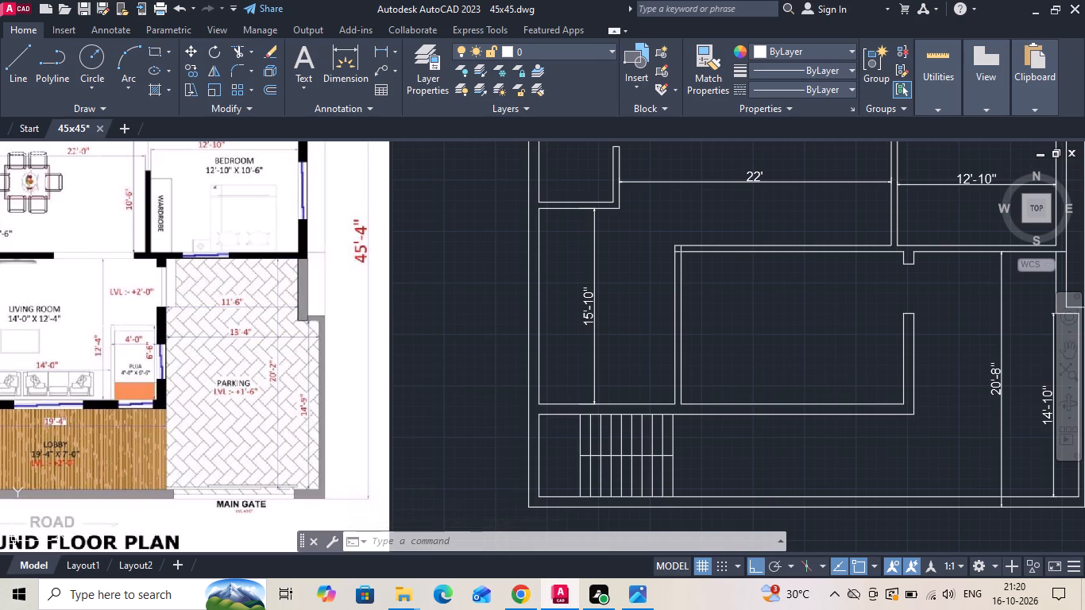
pyautogui.press('Escape')
pyautogui.scroll(-1, 75, 319)
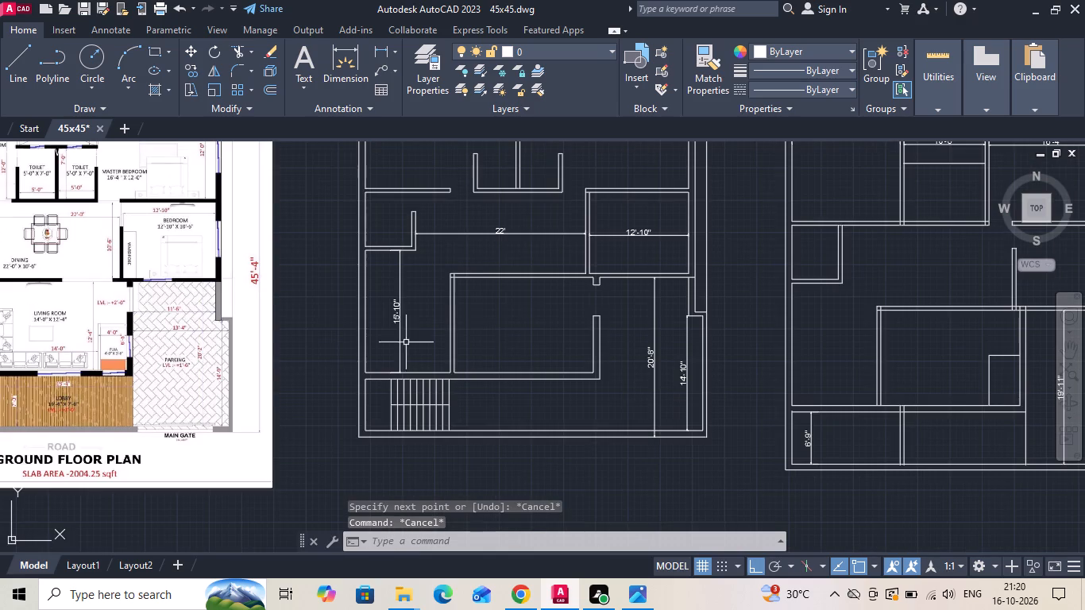
pyautogui.scroll(3, 702, 330)
pyautogui.moveTo(702, 267); pyautogui.dragTo(697, 285)
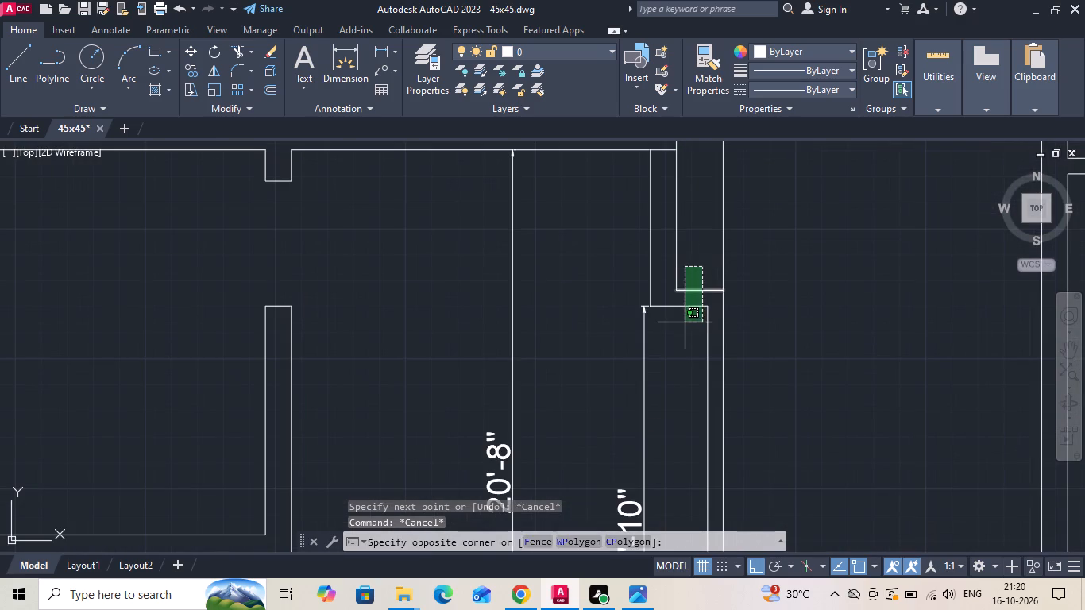
pyautogui.click(683, 326)
pyautogui.rightClick(683, 326)
pyautogui.click(707, 315)
pyautogui.moveTo(879, 310); pyautogui.dragTo(881, 337)
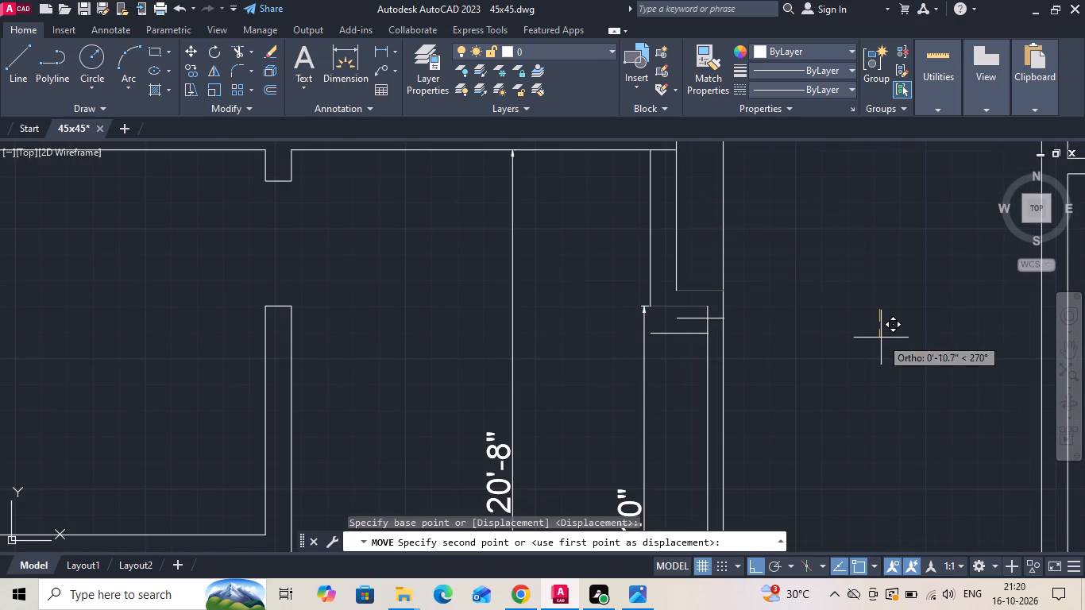
pyautogui.write('1')
pyautogui.press('space')
pyautogui.scroll(-1, 727, 295)
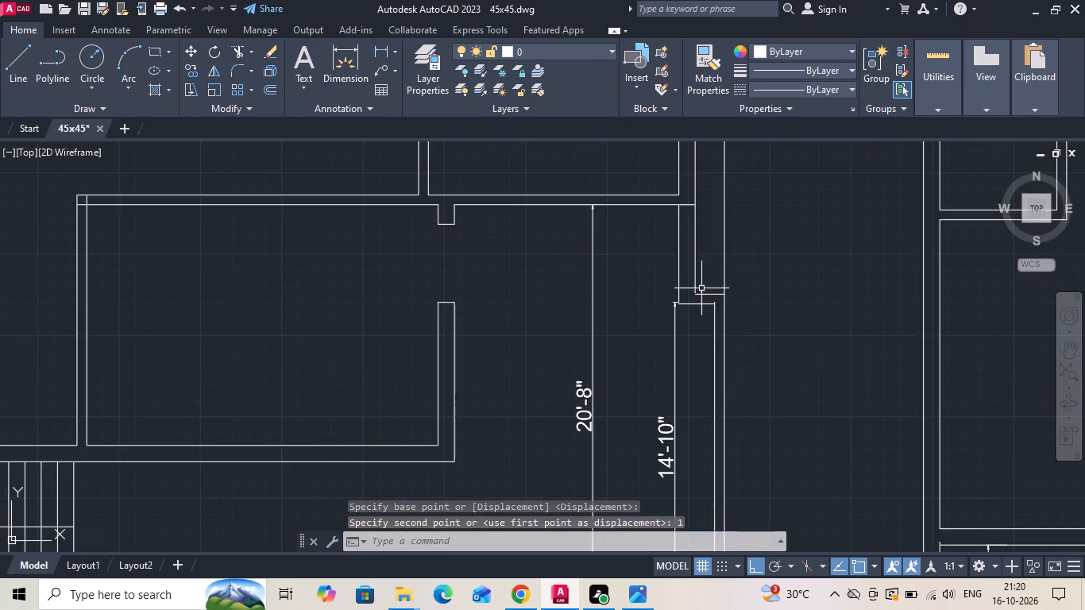
# Extend the two vertical wall lines above the jog down to the short horizontal jog lines.
pyautogui.scroll(1, 695, 290)
pyautogui.write('ex')
pyautogui.press('space')
pyautogui.click(693, 290)
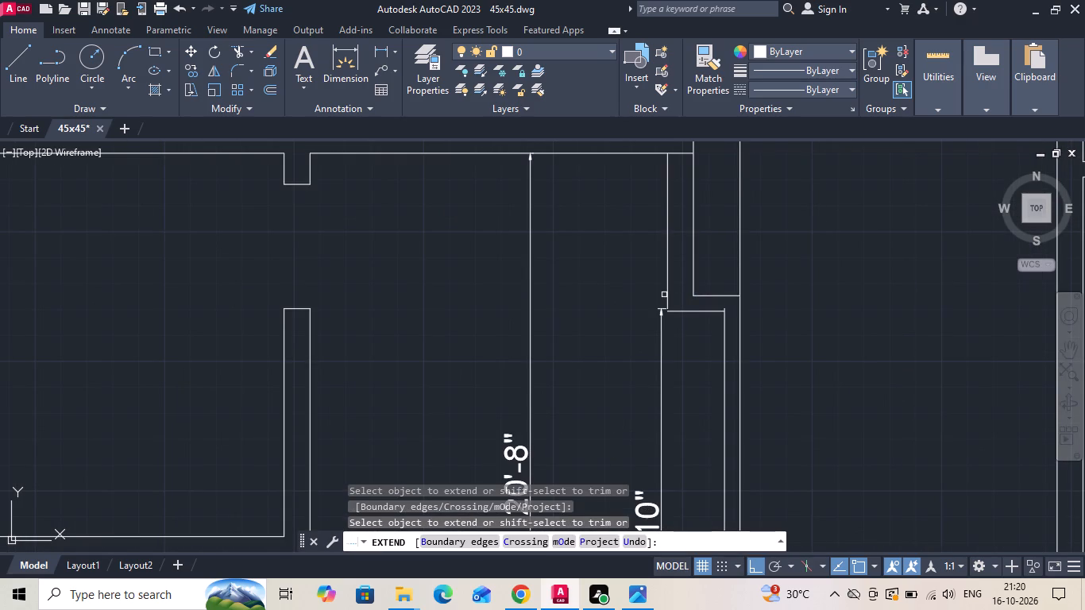
pyautogui.click(666, 297)
pyautogui.scroll(-1, 820, 345)
pyautogui.scroll(2, 789, 346)
pyautogui.press('Escape')
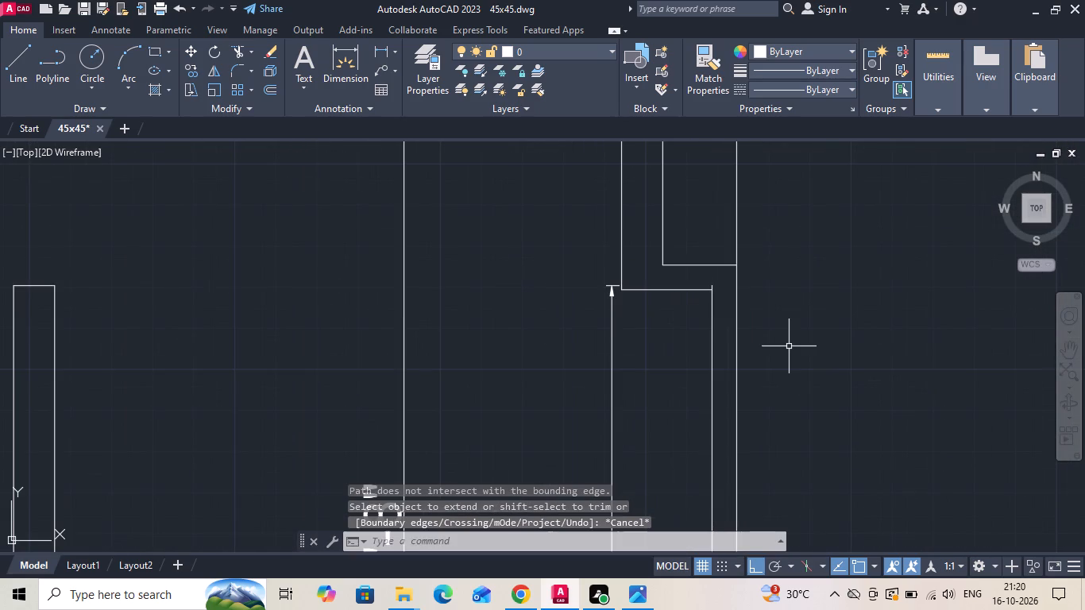
# Fillet the lower jog line with the parking's inner east boundary line into a clean sharp corner.
pyautogui.press('f')
pyautogui.press('space')
pyautogui.scroll(1, 730, 311)
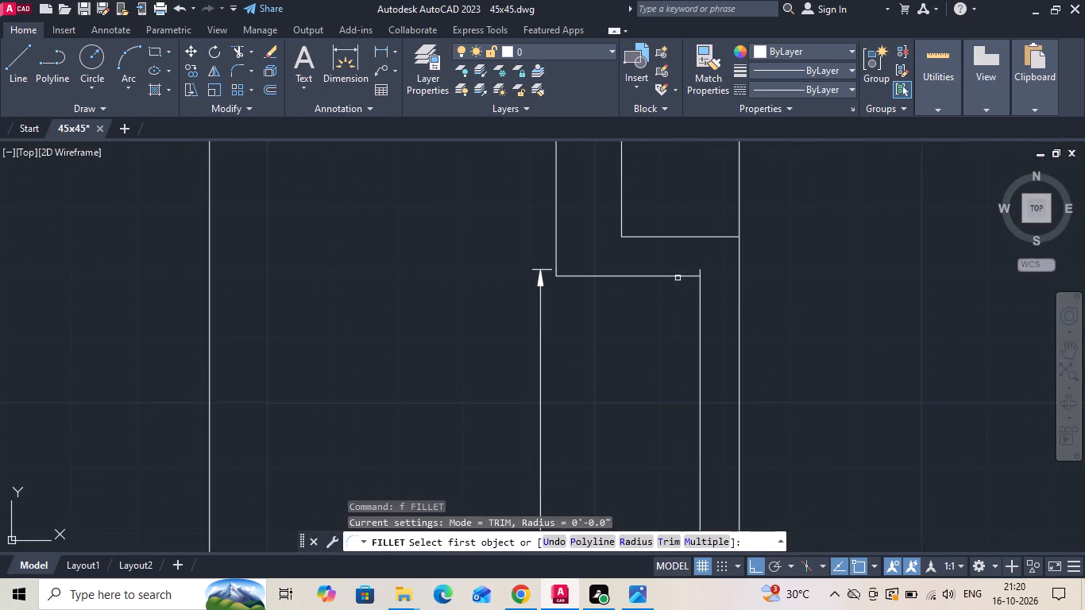
pyautogui.click(678, 278)
pyautogui.click(700, 315)
pyautogui.scroll(-1, 728, 378)
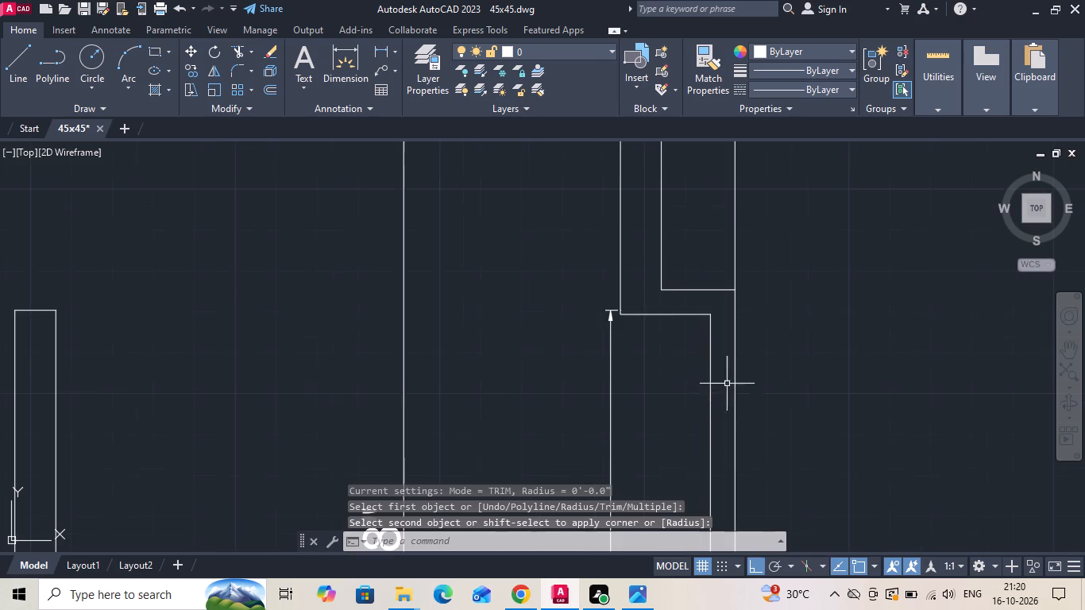
# Stretch the upper end of the parking's east-side vertical dimension down to the lowered jog corner.
pyautogui.scroll(-1, 697, 381)
pyautogui.scroll(-2, 734, 266)
pyautogui.scroll(2, 720, 299)
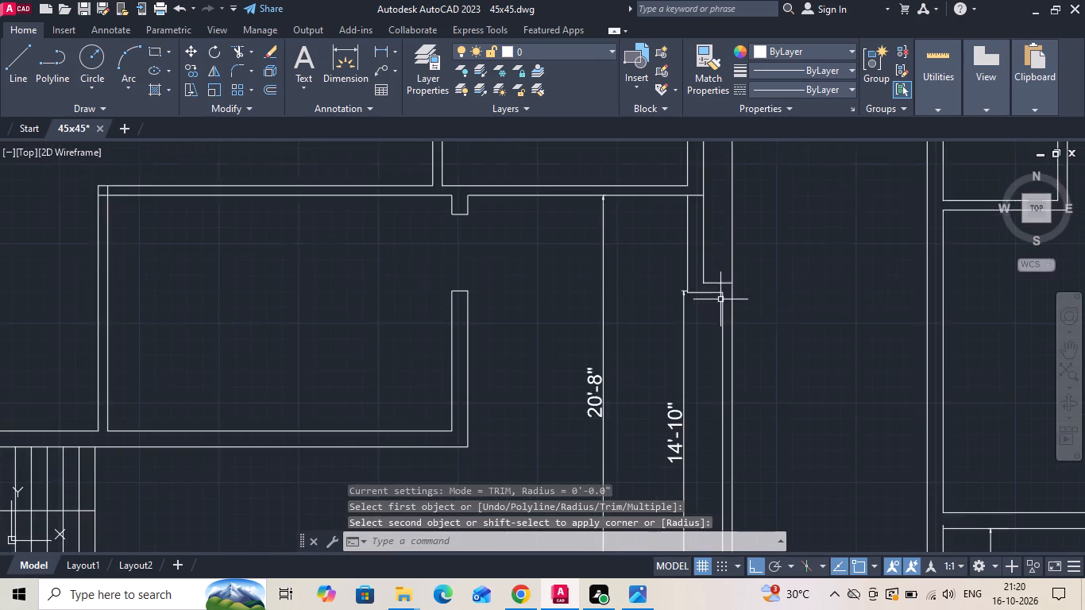
pyautogui.moveTo(674, 342); pyautogui.dragTo(625, 367)
pyautogui.click(625, 367)
pyautogui.scroll(5, 649, 287)
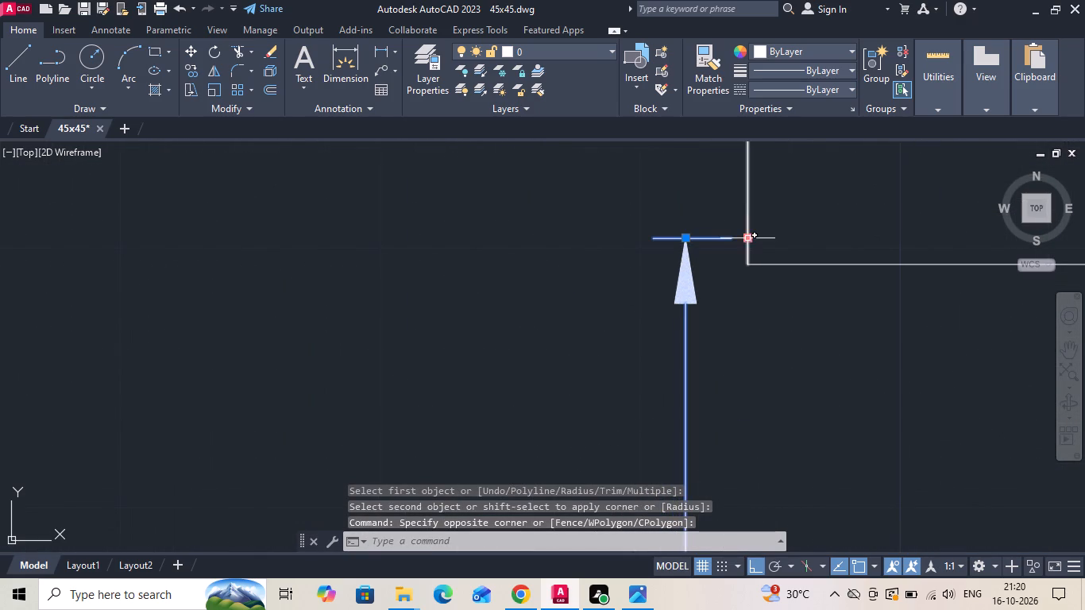
pyautogui.click(748, 241)
pyautogui.click(752, 261)
pyautogui.scroll(-7, 752, 264)
pyautogui.press('Escape')
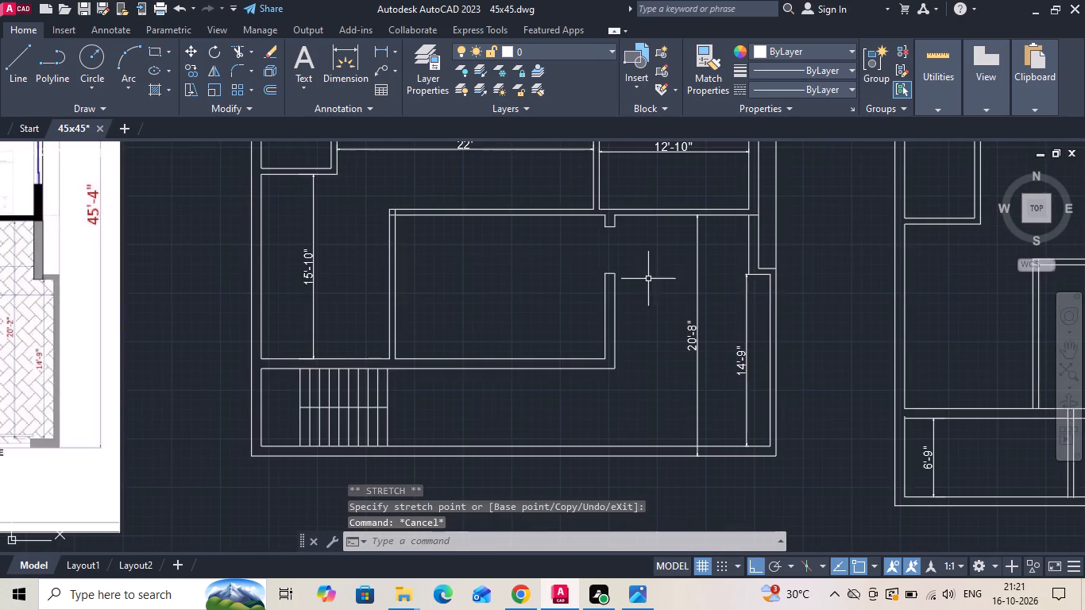
# Measure the opening between the living room and the parking on the reference image.
pyautogui.scroll(1, 598, 260)
pyautogui.scroll(-2, 722, 290)
pyautogui.scroll(2, 261, 280)
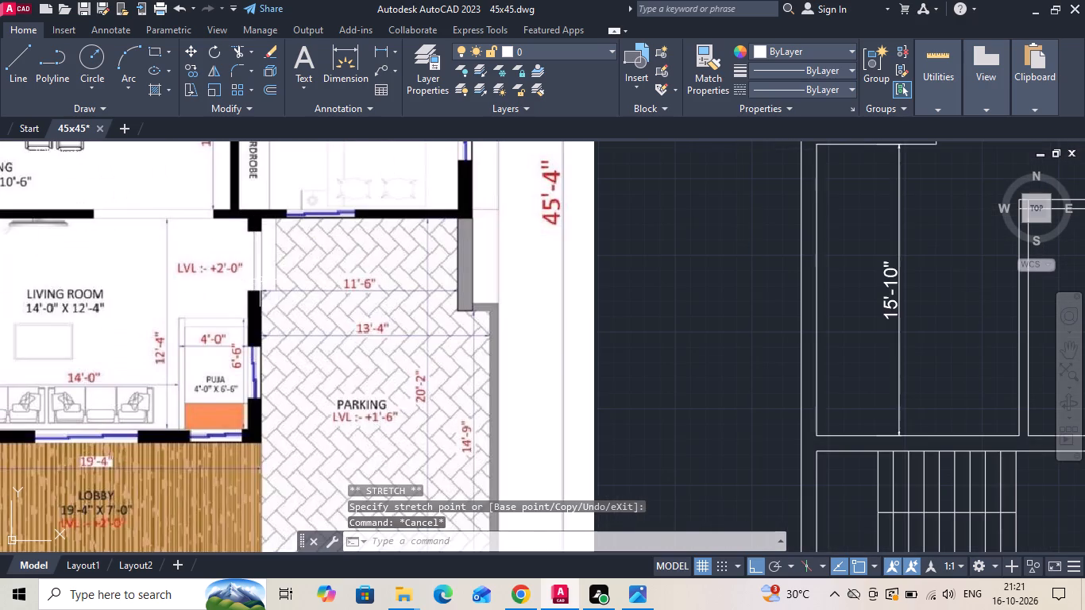
pyautogui.scroll(1, 233, 241)
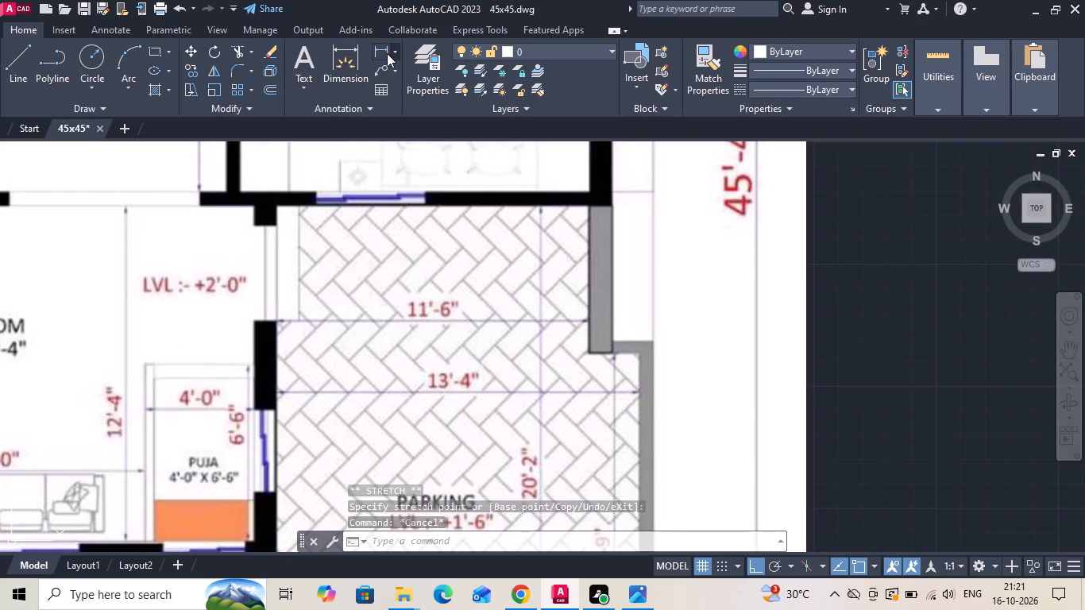
pyautogui.click(387, 53)
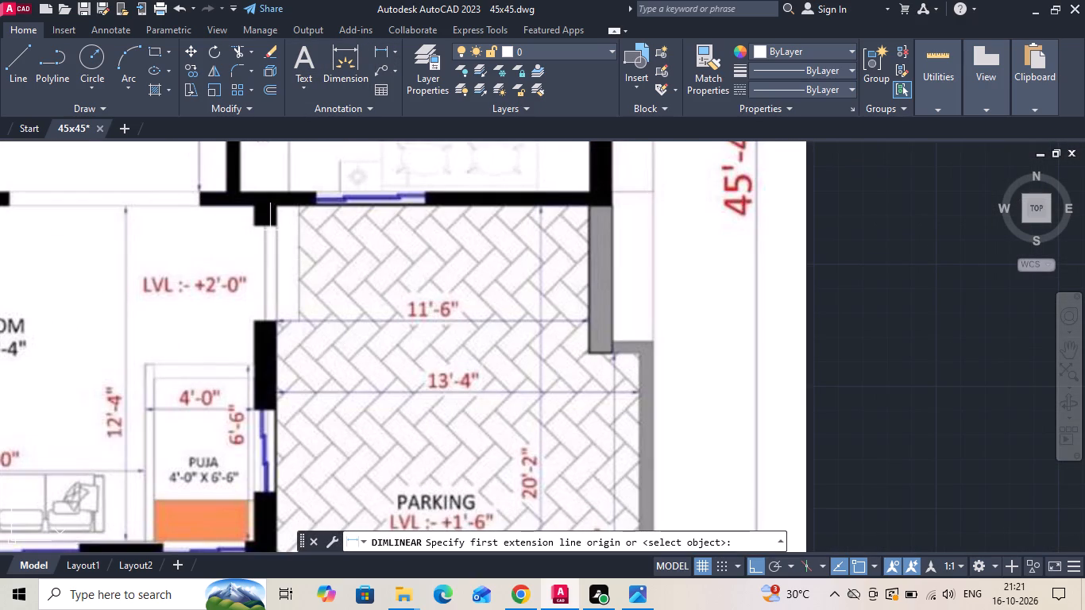
pyautogui.scroll(1, 268, 224)
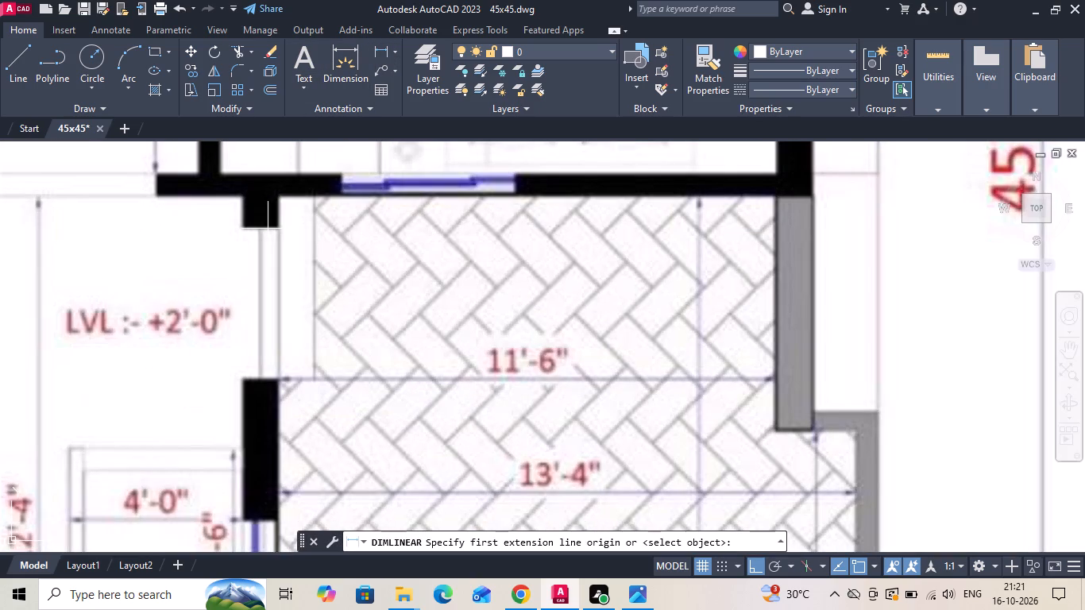
pyautogui.click(268, 229)
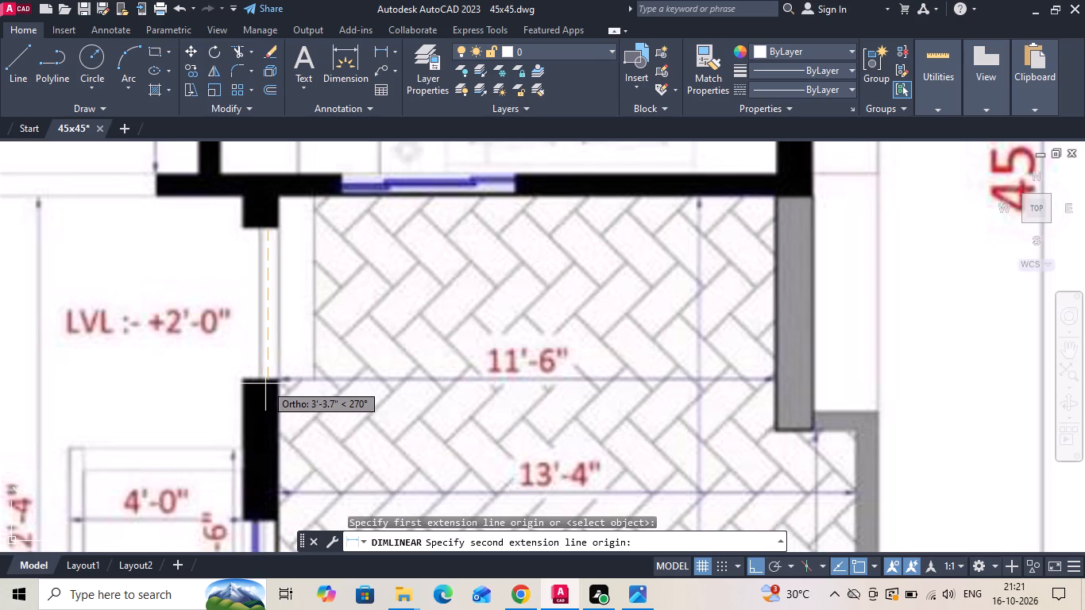
pyautogui.press('Escape')
# Move the short end line of the wall between living room and parking 6 inches upward.
pyautogui.scroll(-5, 243, 342)
pyautogui.scroll(2, 556, 348)
pyautogui.scroll(2, 415, 344)
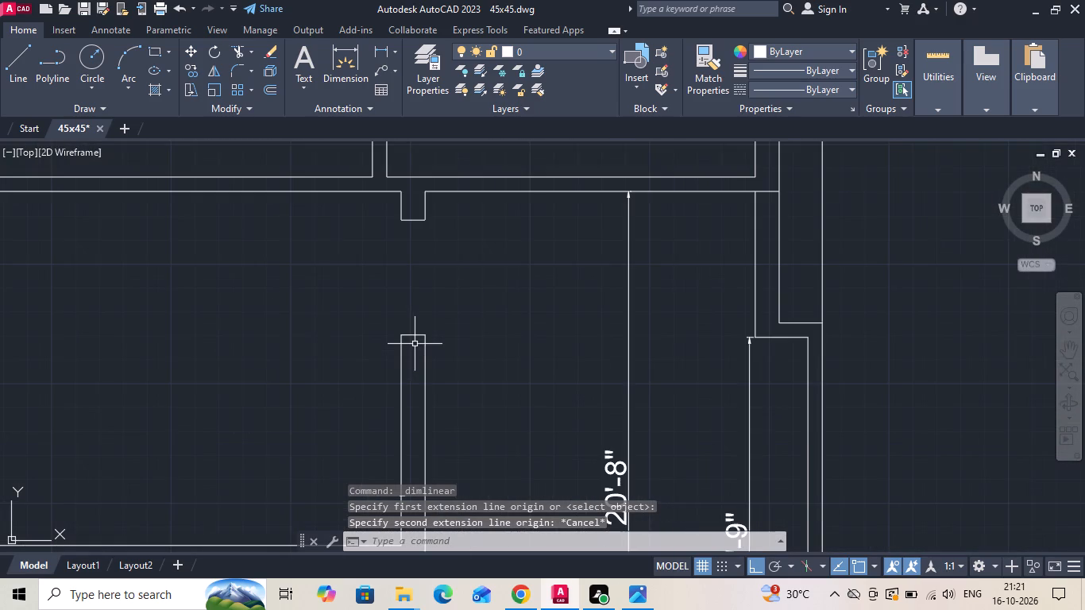
pyautogui.click(406, 341)
pyautogui.click(406, 335)
pyautogui.rightClick(402, 330)
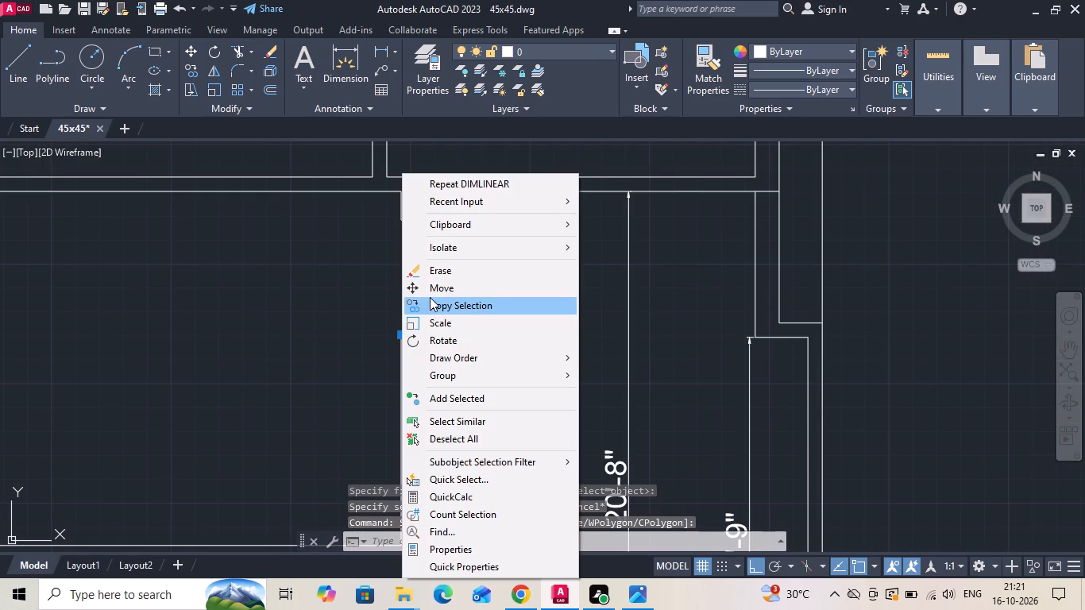
pyautogui.click(431, 295)
pyautogui.click(465, 339)
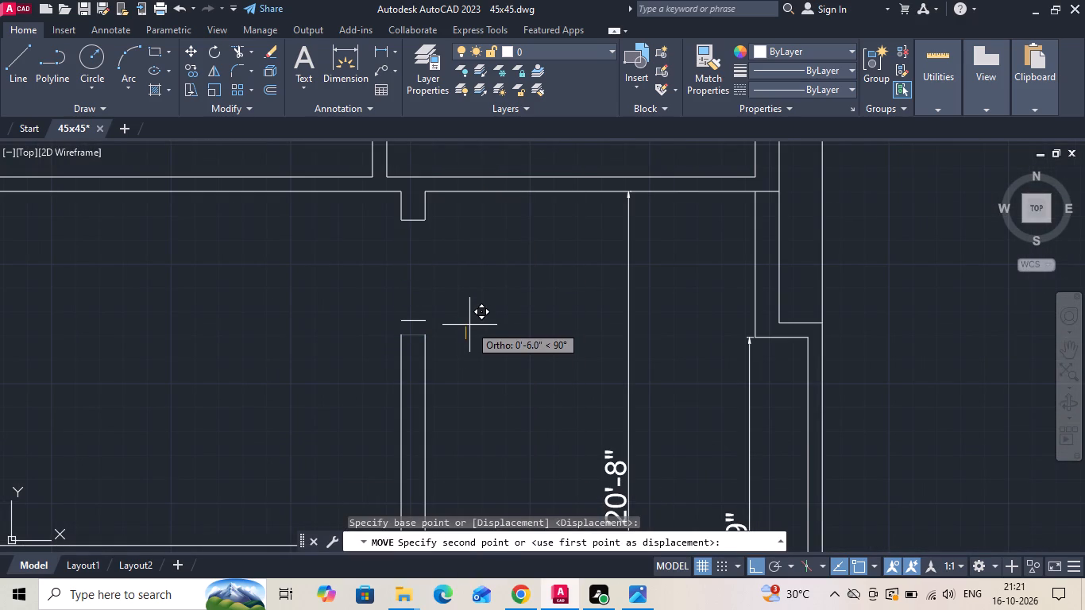
pyautogui.write('6')
pyautogui.press('space')
# Extend the two vertical lines of the living room–parking wall up to the raised end line.
pyautogui.write('ex')
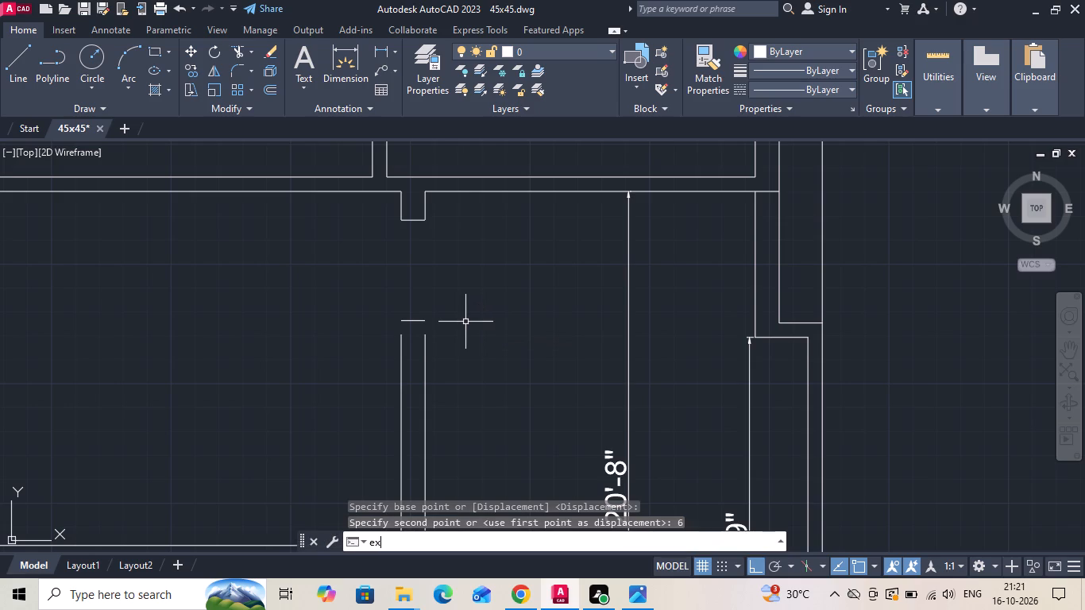
pyautogui.press('space')
pyautogui.moveTo(455, 365); pyautogui.dragTo(361, 380)
pyautogui.scroll(-2, 509, 367)
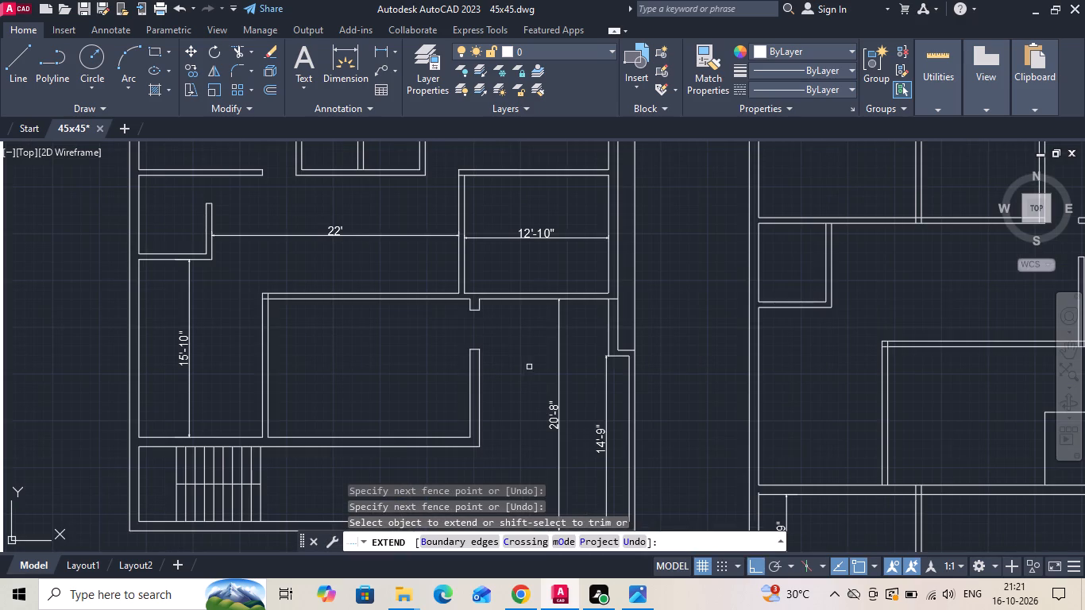
pyautogui.press('Escape')
# Delete the parking's 20'-8" vertical dimension and the dining area's 22' horizontal dimension.
pyautogui.scroll(-1, 705, 369)
pyautogui.click(618, 402)
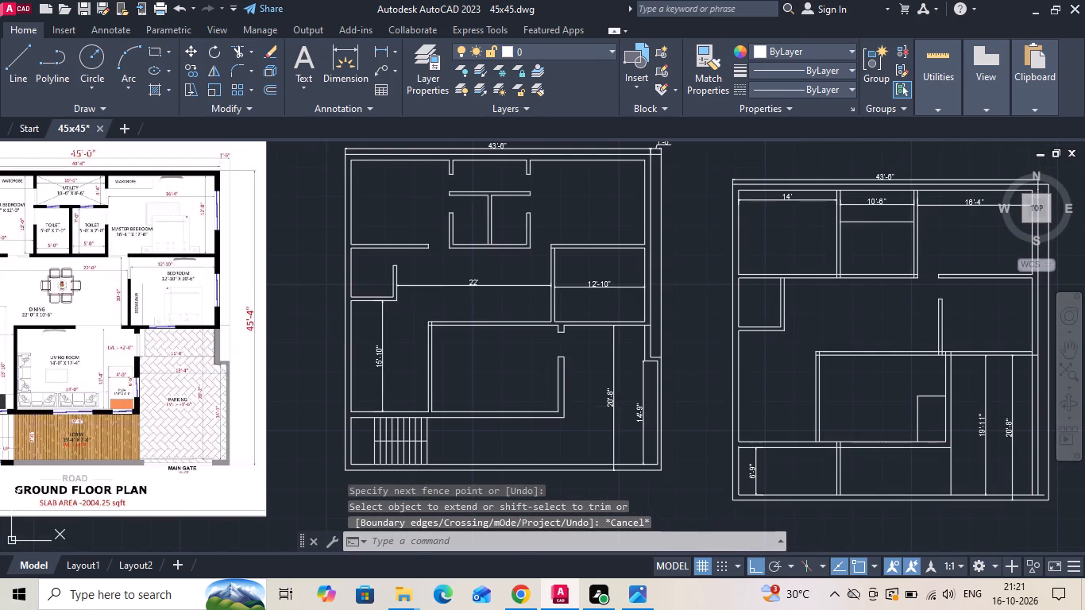
pyautogui.click(612, 379)
pyautogui.press('Delete')
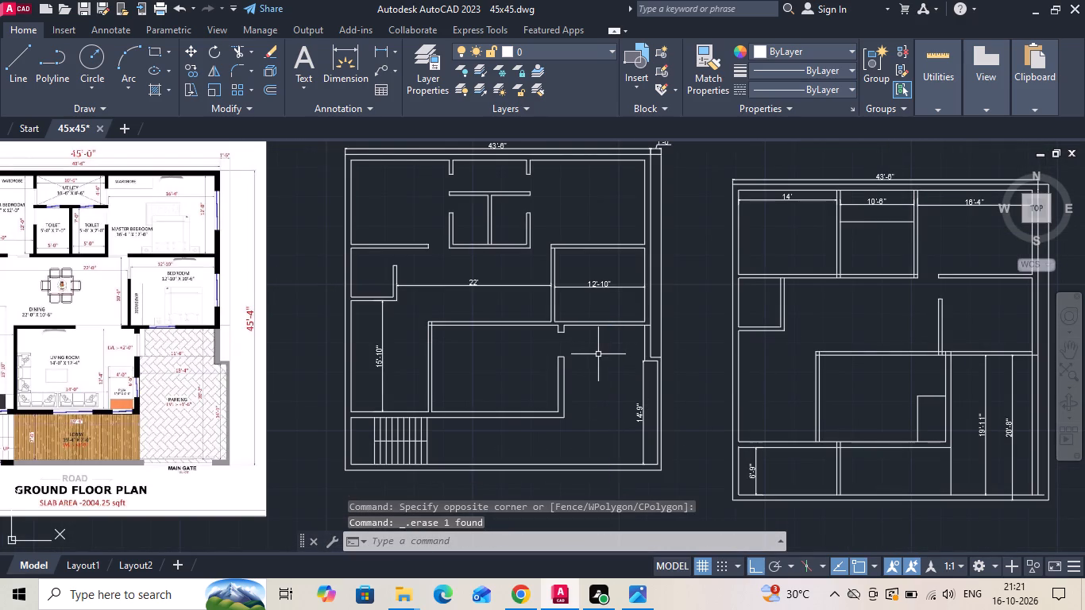
pyautogui.moveTo(453, 336); pyautogui.dragTo(541, 334, button='middle')
pyautogui.click(595, 291)
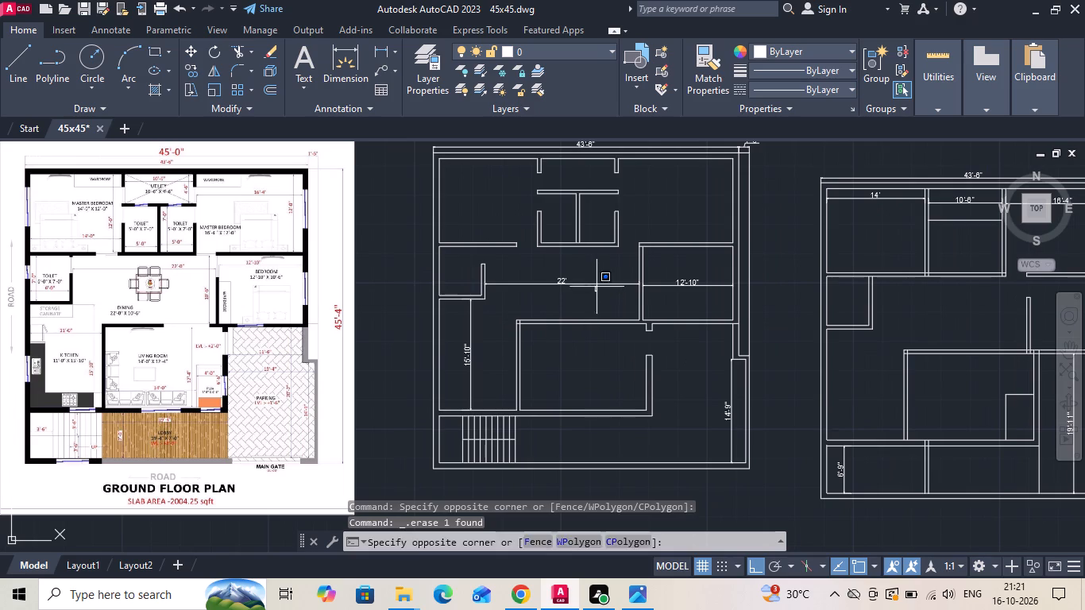
pyautogui.click(593, 278)
pyautogui.press('Delete')
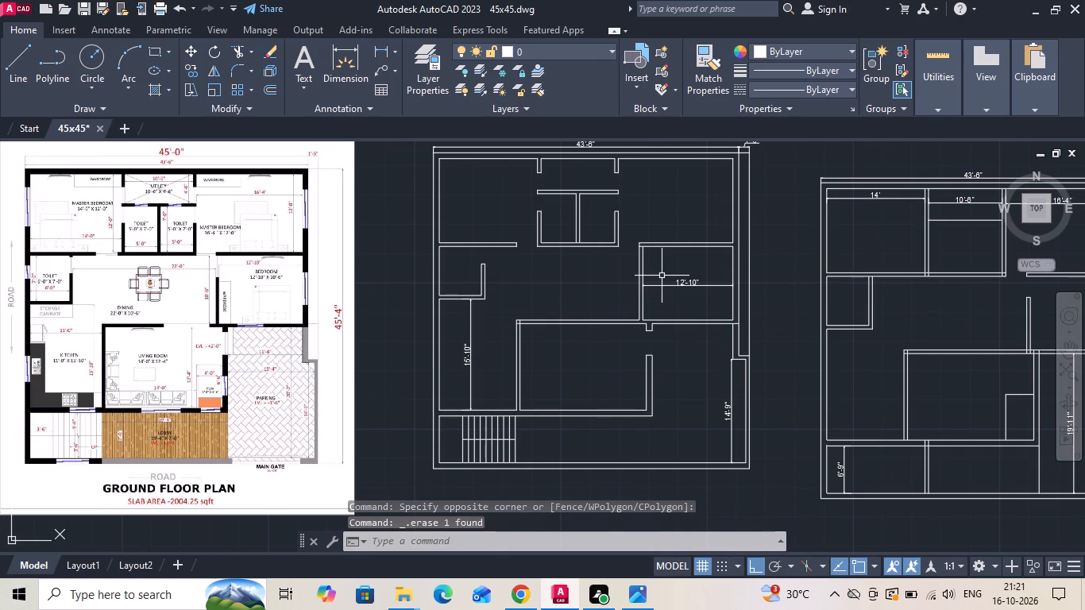
pyautogui.press('Escape')
# Offset the lower line of the 12'-10" bedroom's north wall 3' downward into the room.
pyautogui.write("o 3'")
pyautogui.press('Return')
pyautogui.scroll(1, 678, 259)
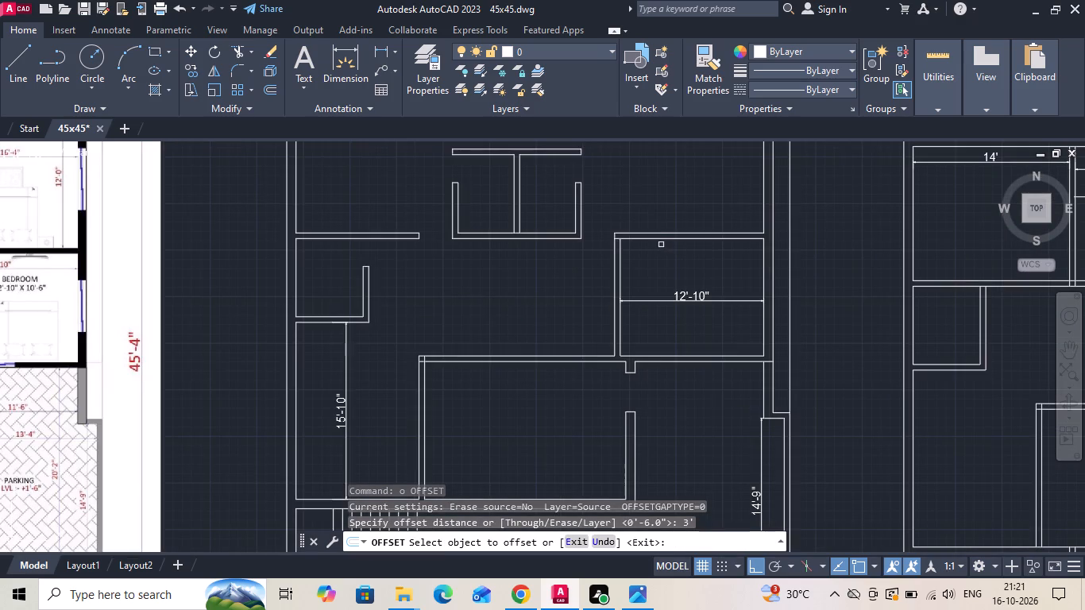
pyautogui.click(654, 237)
pyautogui.click(649, 270)
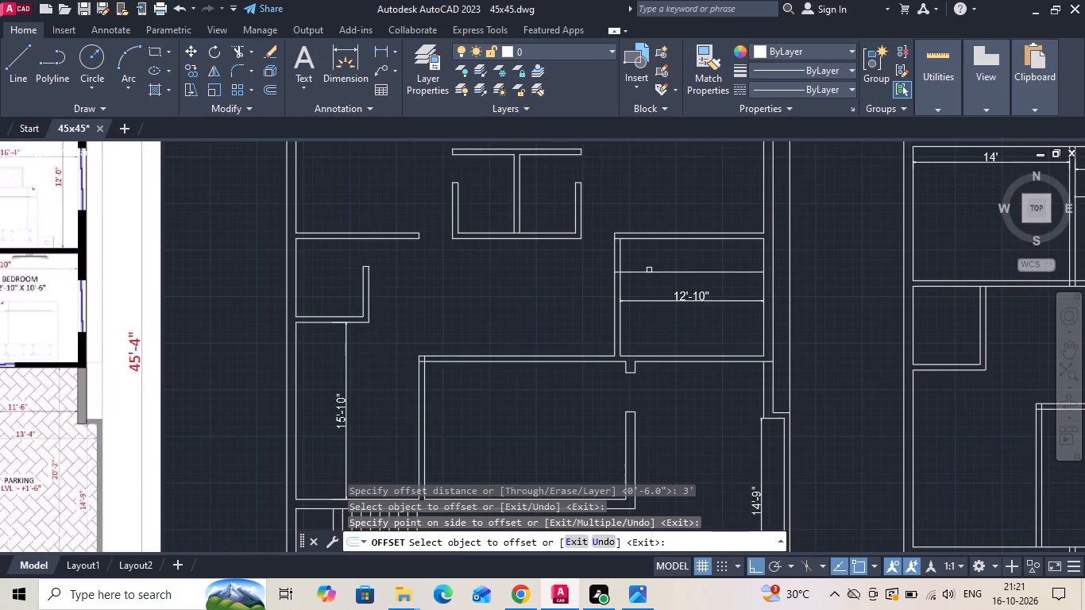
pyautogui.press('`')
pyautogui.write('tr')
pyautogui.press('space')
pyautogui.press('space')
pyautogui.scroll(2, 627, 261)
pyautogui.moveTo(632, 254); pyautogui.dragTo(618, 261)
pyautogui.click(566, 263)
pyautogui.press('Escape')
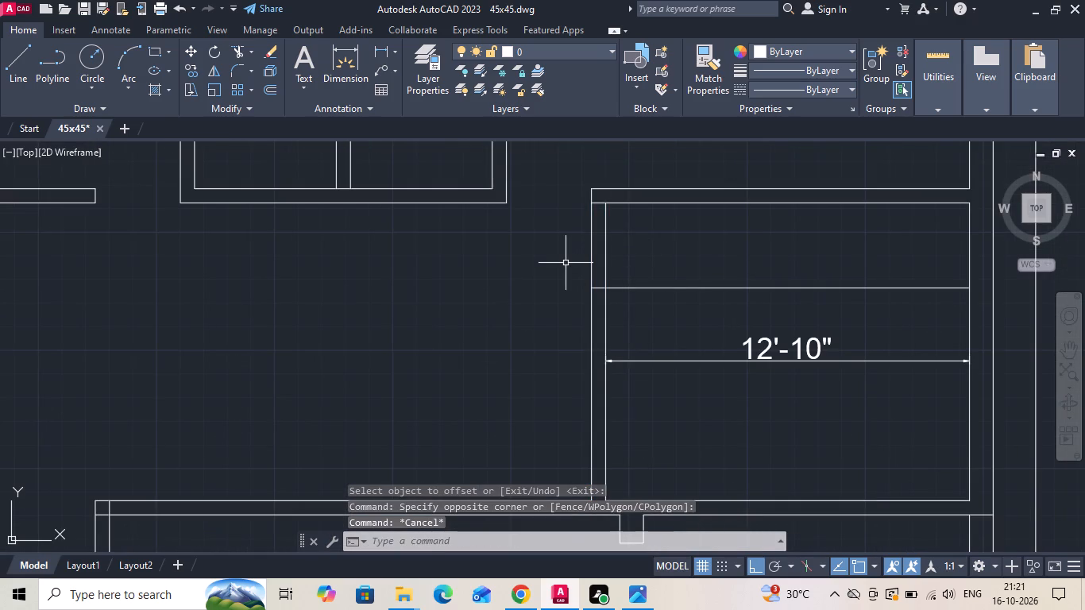
# Trim the bedroom's west wall above the offset line and the line's excess, leaving a capped door opening.
pyautogui.write('tr')
pyautogui.press('space')
pyautogui.moveTo(565, 258); pyautogui.dragTo(644, 335)
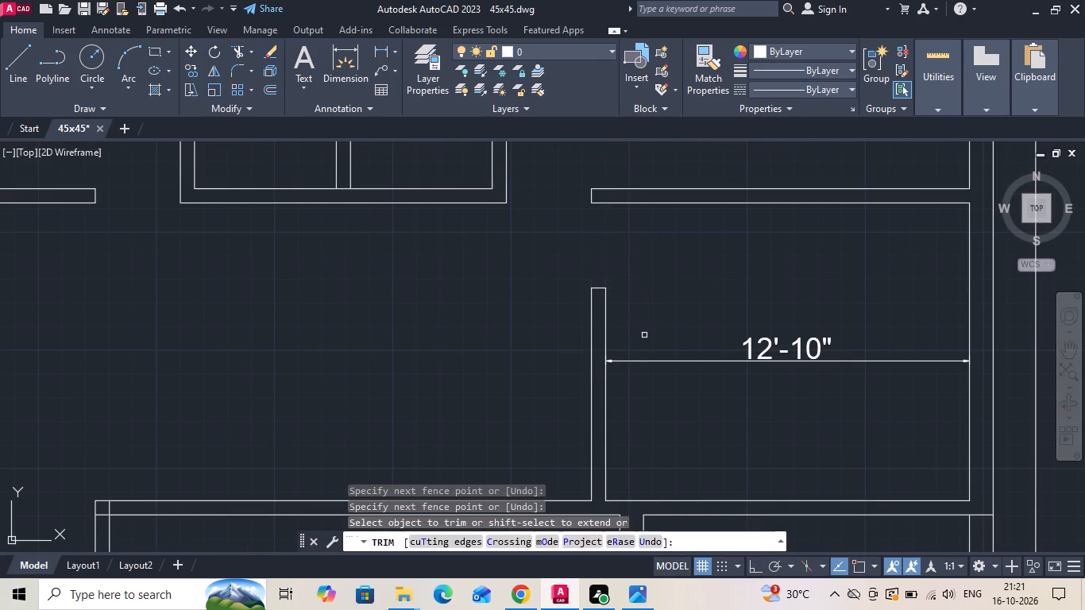
pyautogui.press('Escape')
# Measure the wall stub beside the bedroom and the adjoining living room opening on the reference image.
pyautogui.scroll(-3, 718, 309)
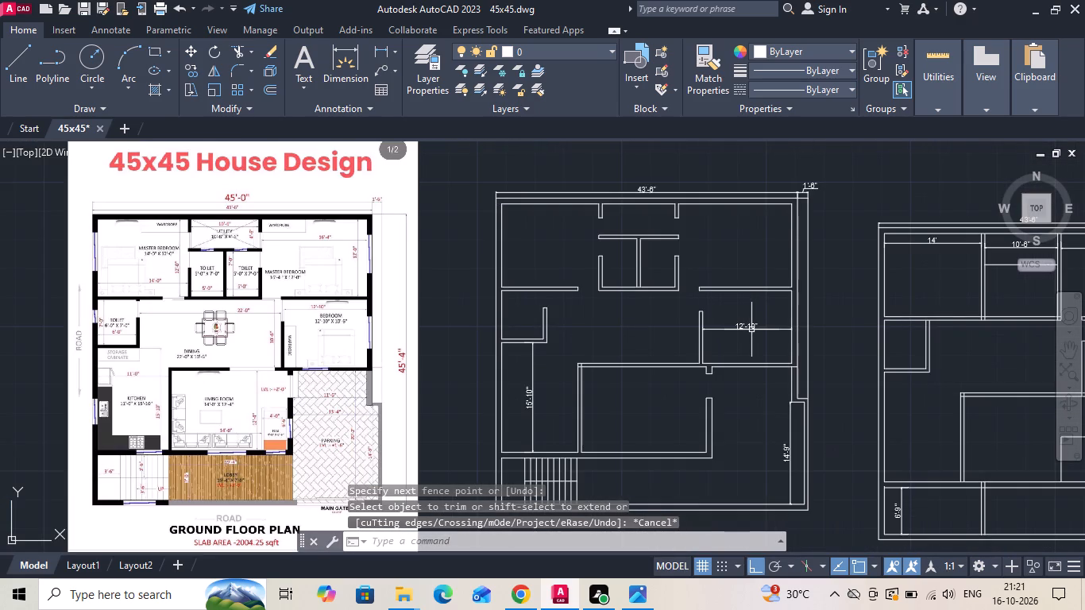
pyautogui.scroll(2, 237, 366)
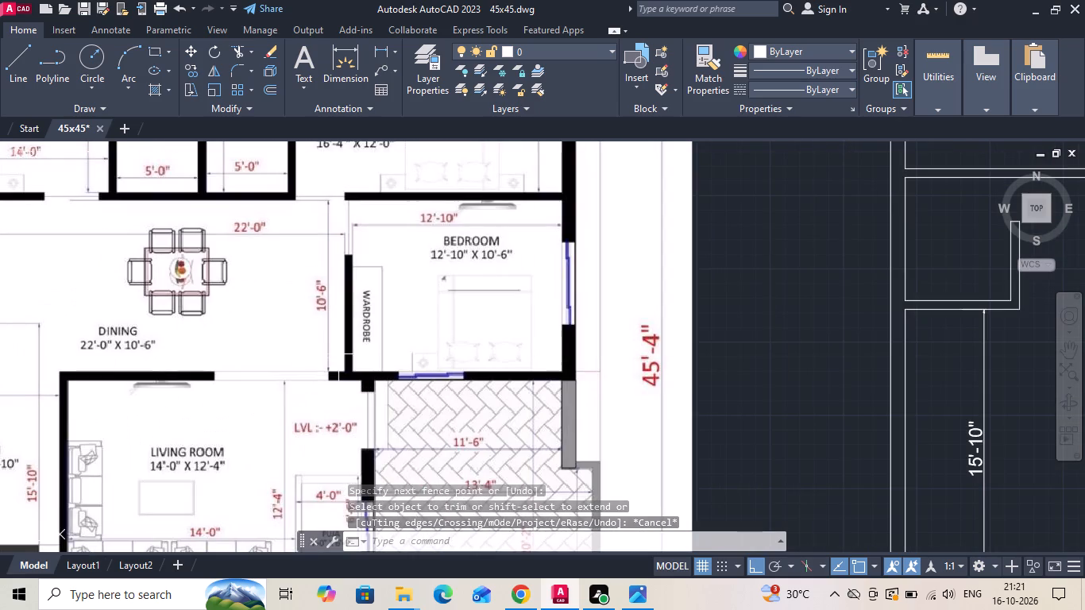
pyautogui.scroll(1, 338, 354)
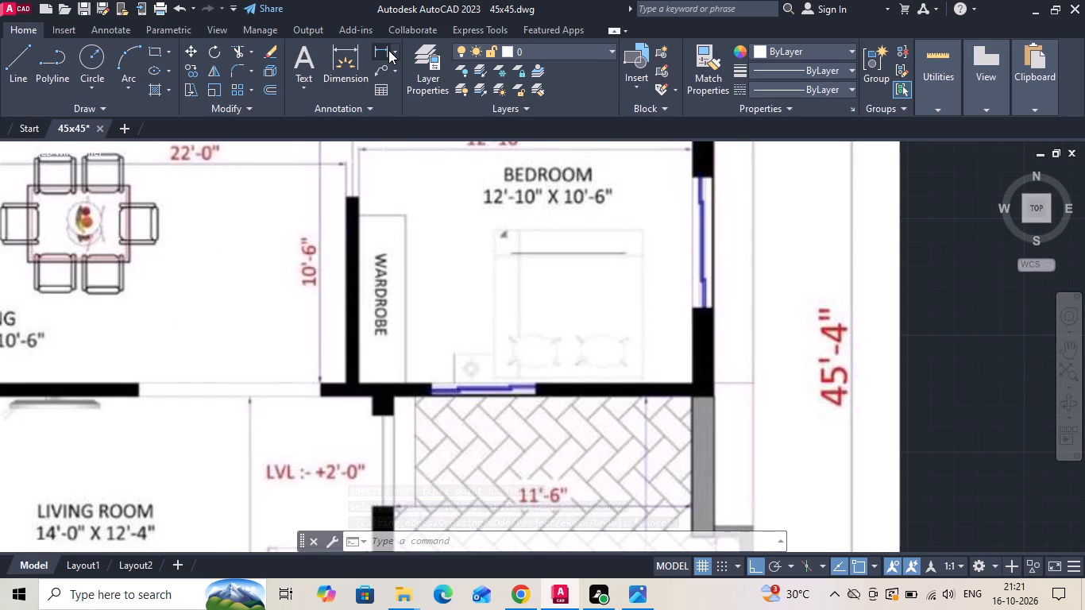
pyautogui.click(384, 49)
pyautogui.scroll(2, 315, 392)
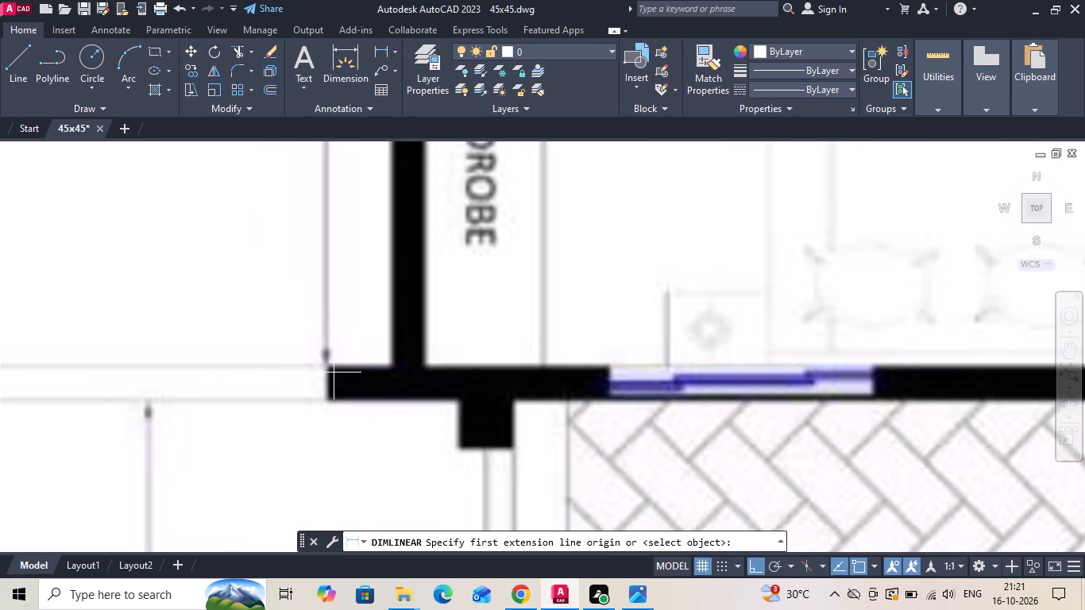
pyautogui.click(329, 374)
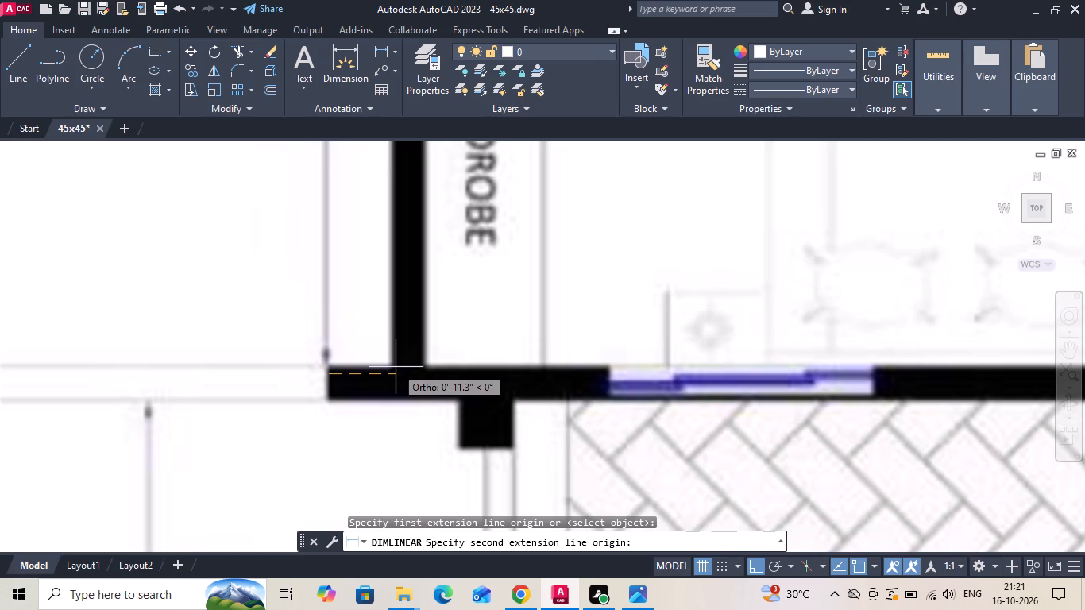
pyautogui.scroll(-2, 396, 367)
pyautogui.scroll(1, 199, 362)
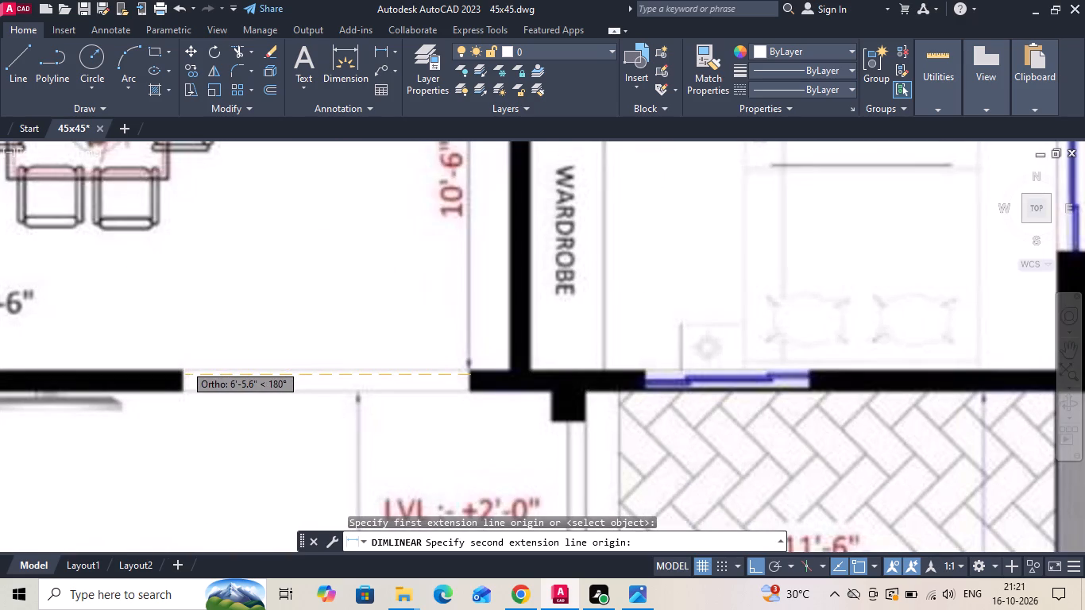
pyautogui.press('Escape')
# Offset the outer line of the bedroom's west wall 12 inches toward the dining area.
pyautogui.scroll(-4, 181, 374)
pyautogui.scroll(2, 716, 373)
pyautogui.press('o')
pyautogui.press('space')
pyautogui.scroll(-1, 716, 377)
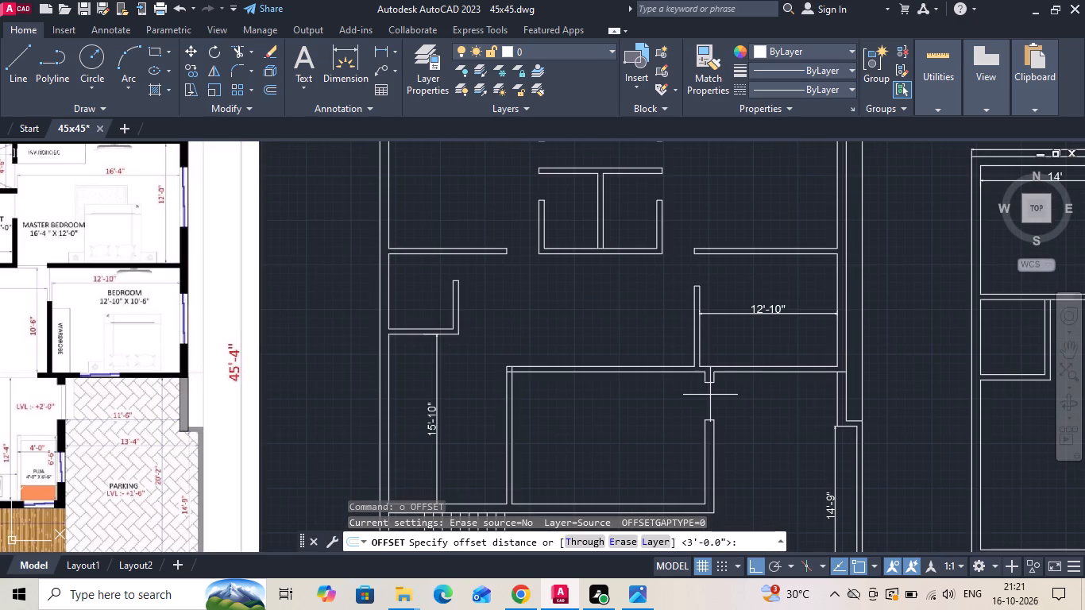
pyautogui.scroll(1, 643, 378)
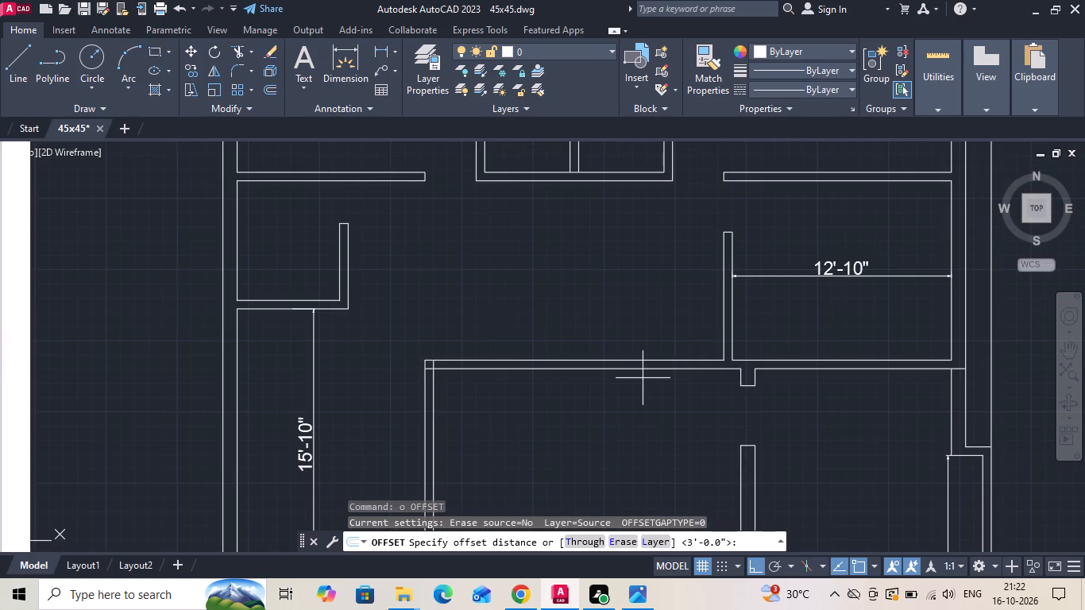
pyautogui.write('12')
pyautogui.press('space')
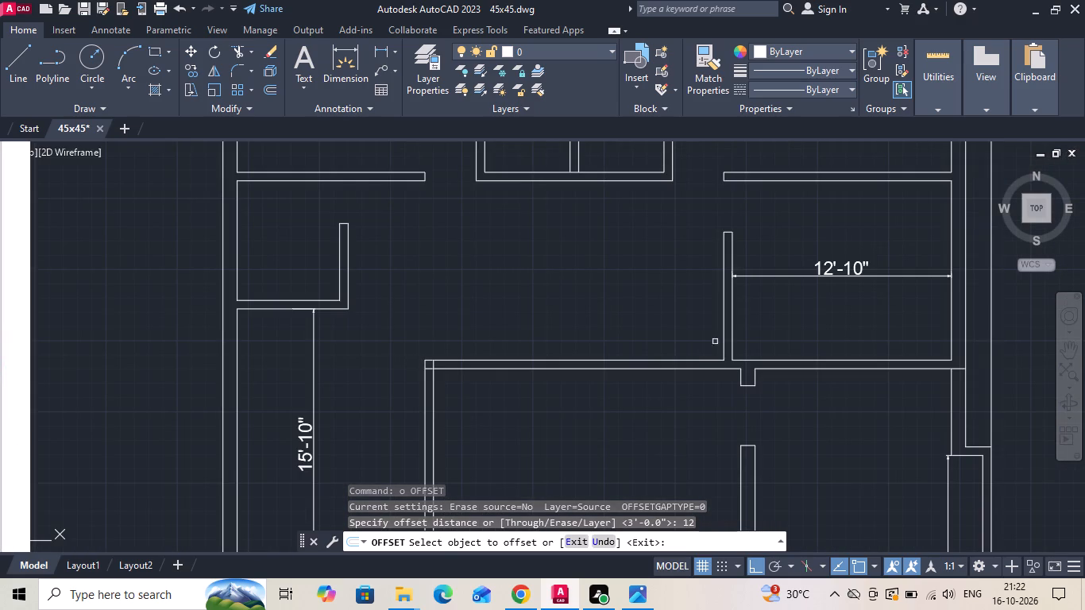
pyautogui.click(722, 338)
pyautogui.click(660, 332)
pyautogui.press('Escape')
# Offset the new vertical line 6'6" farther west to mark the other side of the living room opening.
pyautogui.write('o 6')
pyautogui.write("'6")
pyautogui.press('space')
pyautogui.moveTo(706, 342); pyautogui.dragTo(694, 343)
pyautogui.click(593, 343)
pyautogui.press('Escape')
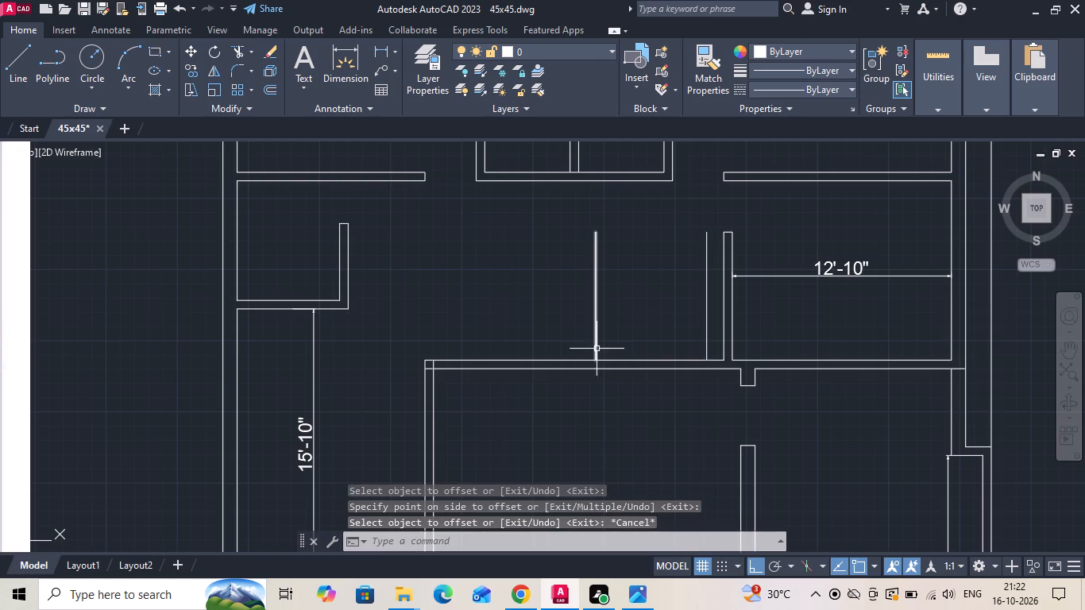
# Extend both offset vertical lines down to the lower line of the living room's north wall.
pyautogui.write('ex')
pyautogui.press('space')
pyautogui.click(613, 338)
pyautogui.click(547, 338)
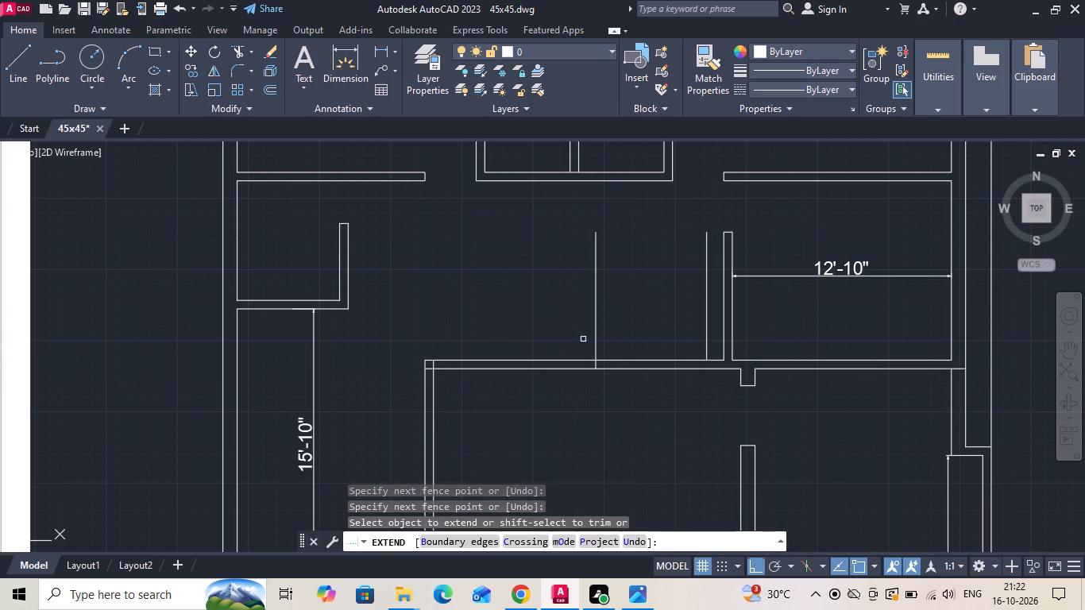
pyautogui.click(705, 347)
pyautogui.press('Escape')
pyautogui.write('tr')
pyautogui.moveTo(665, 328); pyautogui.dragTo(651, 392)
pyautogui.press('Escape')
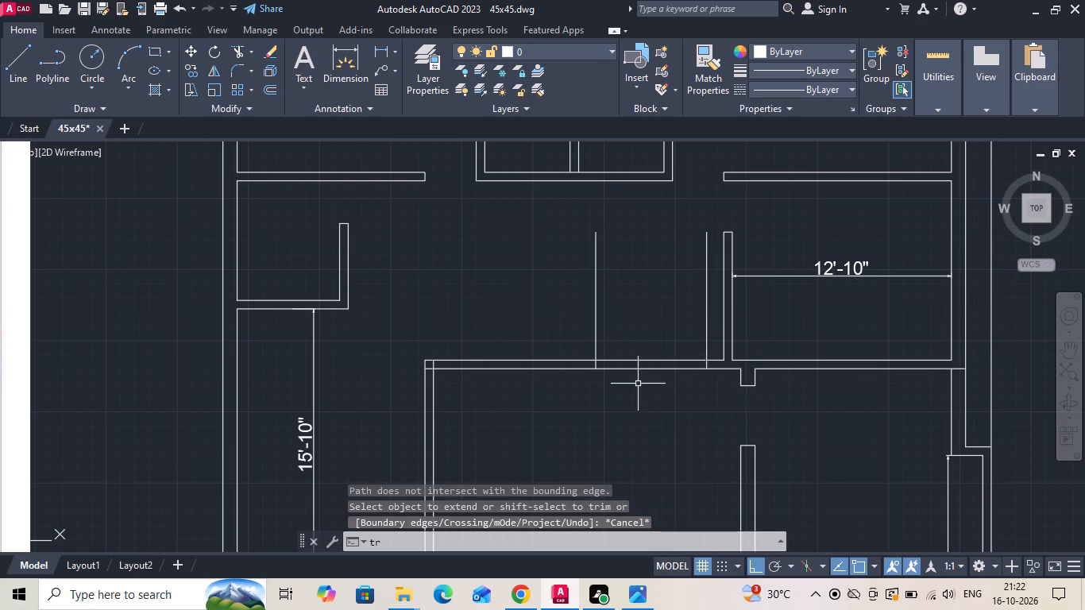
# Trim the living room's north wall between the two offset lines and remove their excess above the wall.
pyautogui.write('tr')
pyautogui.press('space')
pyautogui.press('space')
pyautogui.moveTo(637, 383); pyautogui.dragTo(650, 325)
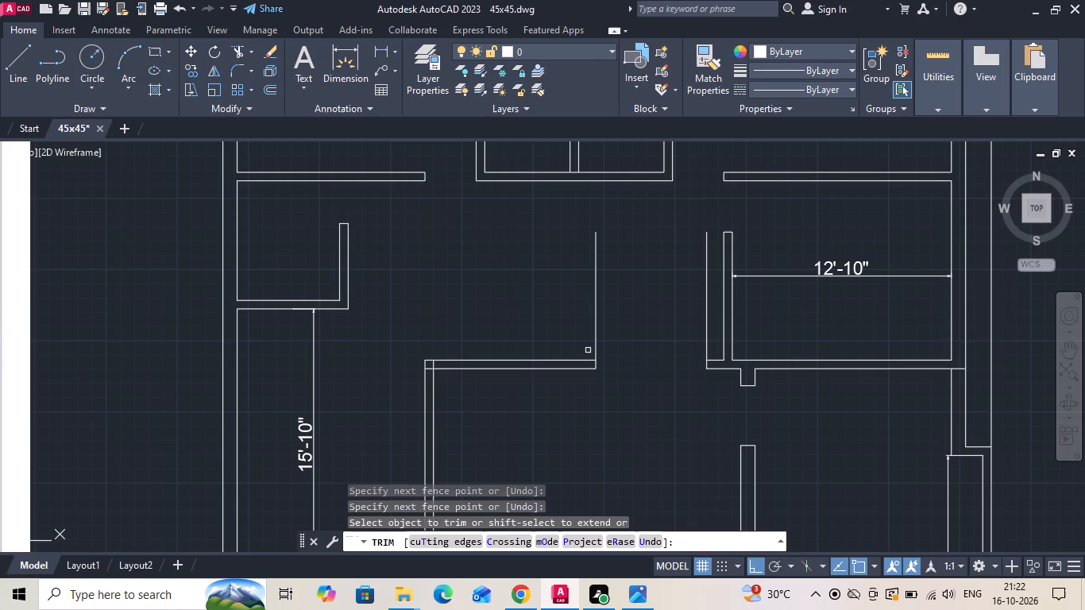
pyautogui.moveTo(588, 351); pyautogui.dragTo(596, 349)
pyautogui.click(714, 346)
pyautogui.press('Escape')
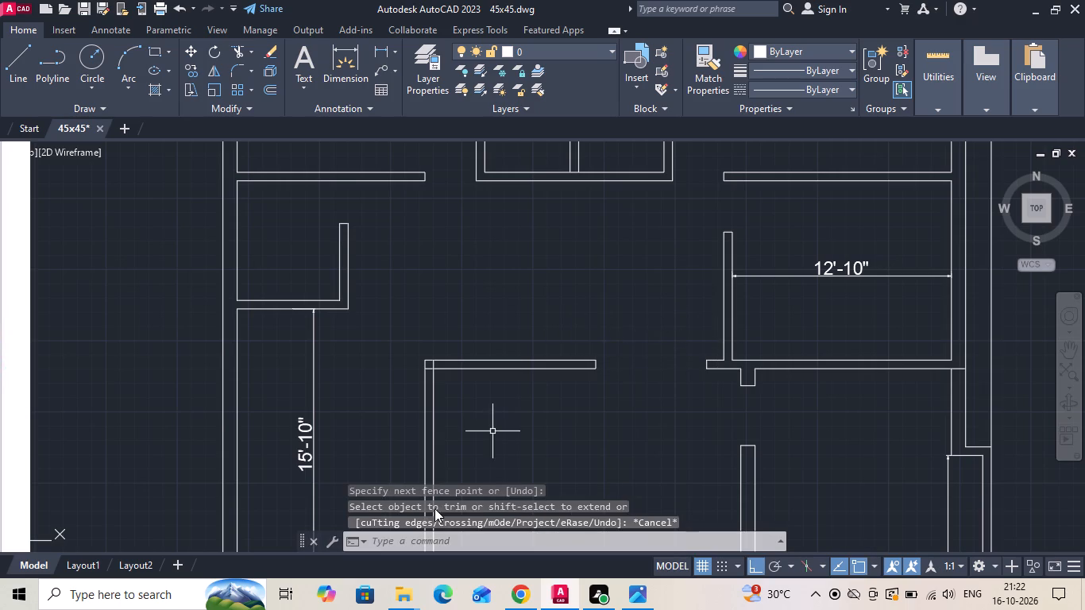
# Fillet the inner lines at the living room's northwest corner into a clean corner with zero radius.
pyautogui.scroll(1, 434, 508)
pyautogui.scroll(2, 434, 362)
pyautogui.write('f')
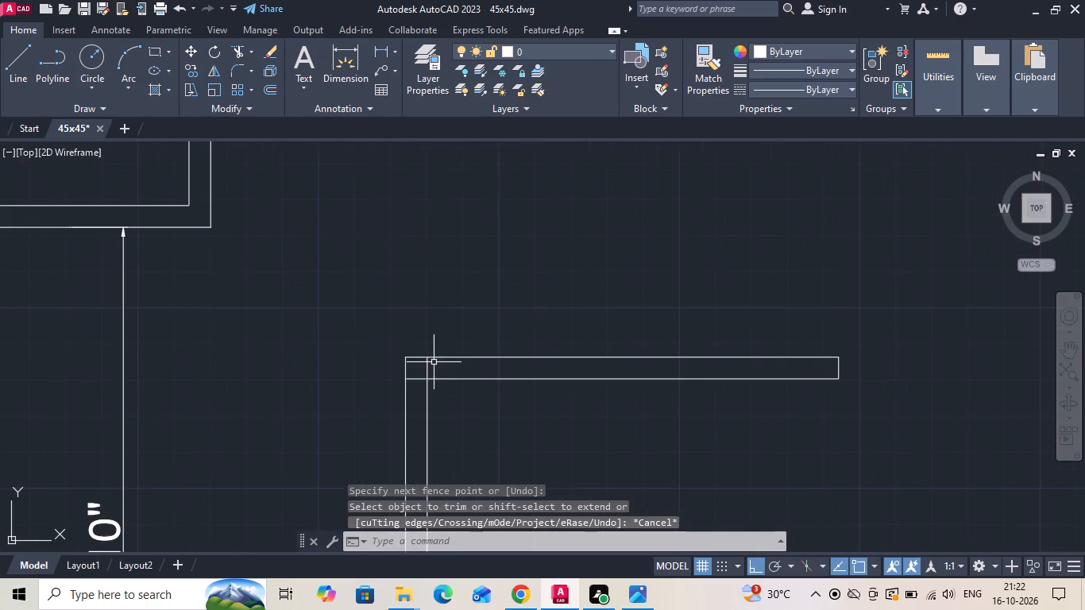
pyautogui.press('space')
pyautogui.click(441, 377)
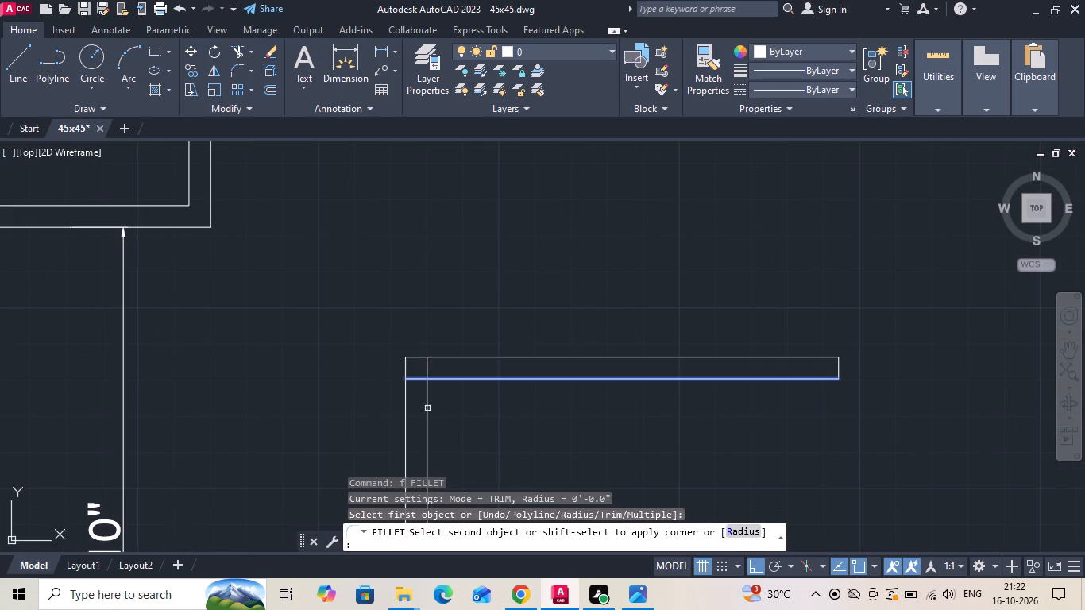
pyautogui.click(427, 408)
pyautogui.scroll(-4, 565, 305)
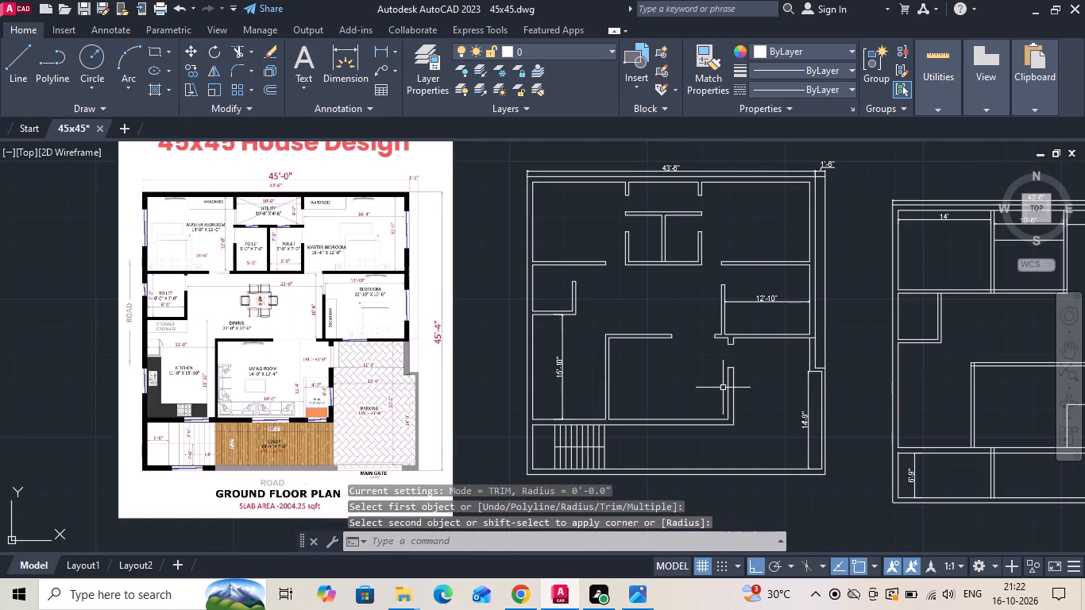
pyautogui.press('Escape')
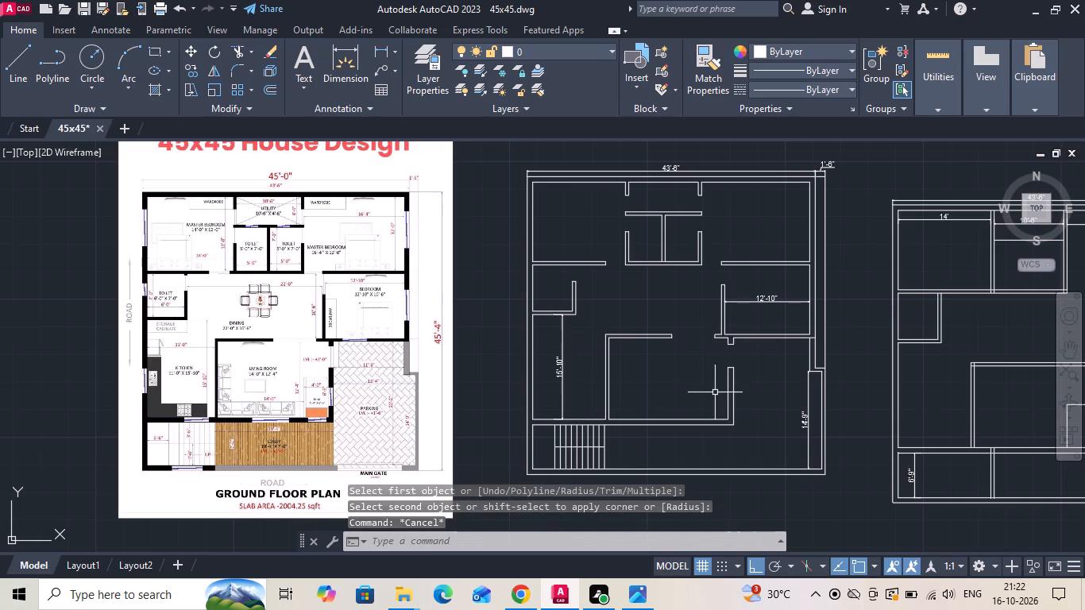
# Offset the inner line of the living room's east wall 4' west to mark the puja area's west side.
pyautogui.write('o')
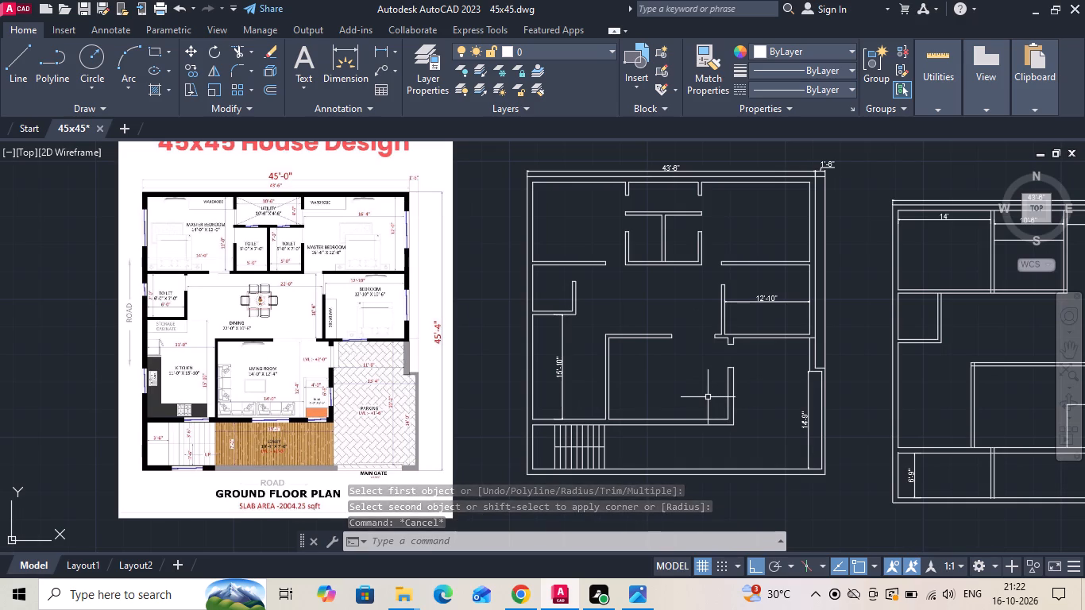
pyautogui.press('space')
pyautogui.scroll(1, 643, 398)
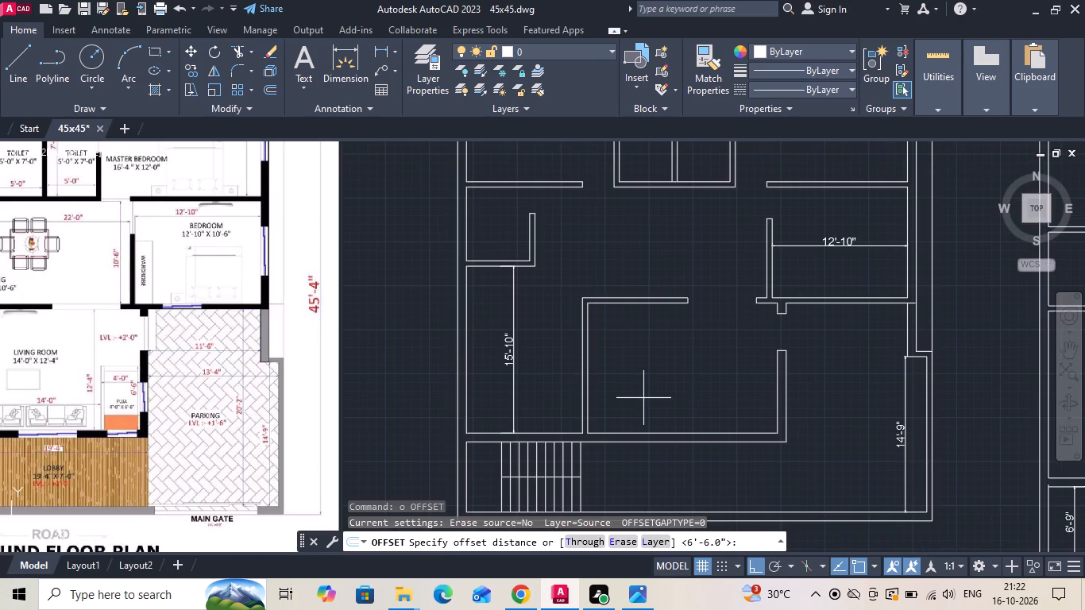
pyautogui.write("4'")
pyautogui.press('Return')
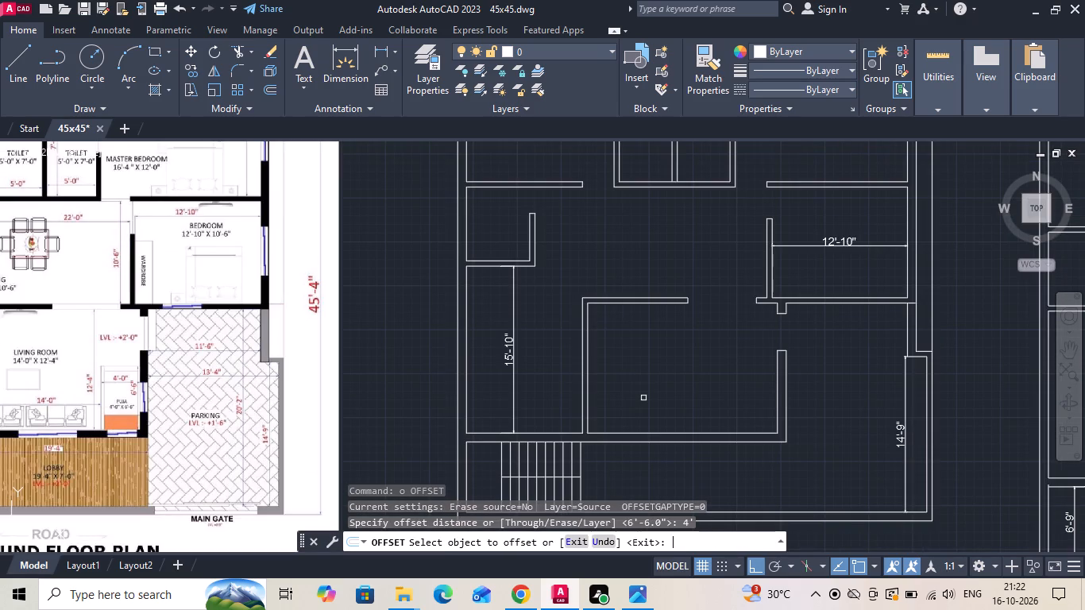
pyautogui.click(777, 403)
pyautogui.click(715, 407)
pyautogui.press('Escape')
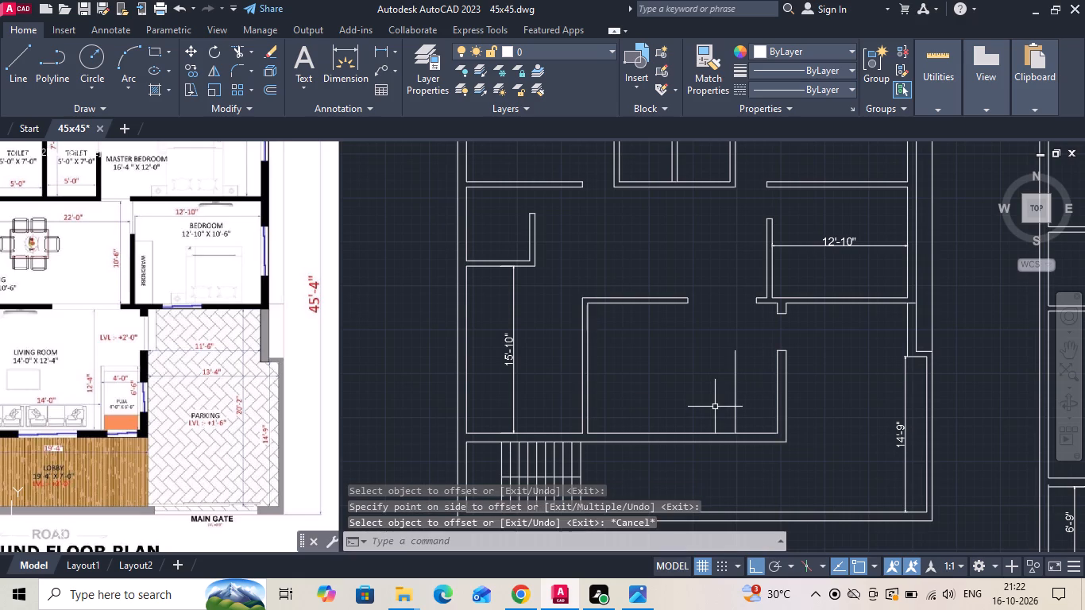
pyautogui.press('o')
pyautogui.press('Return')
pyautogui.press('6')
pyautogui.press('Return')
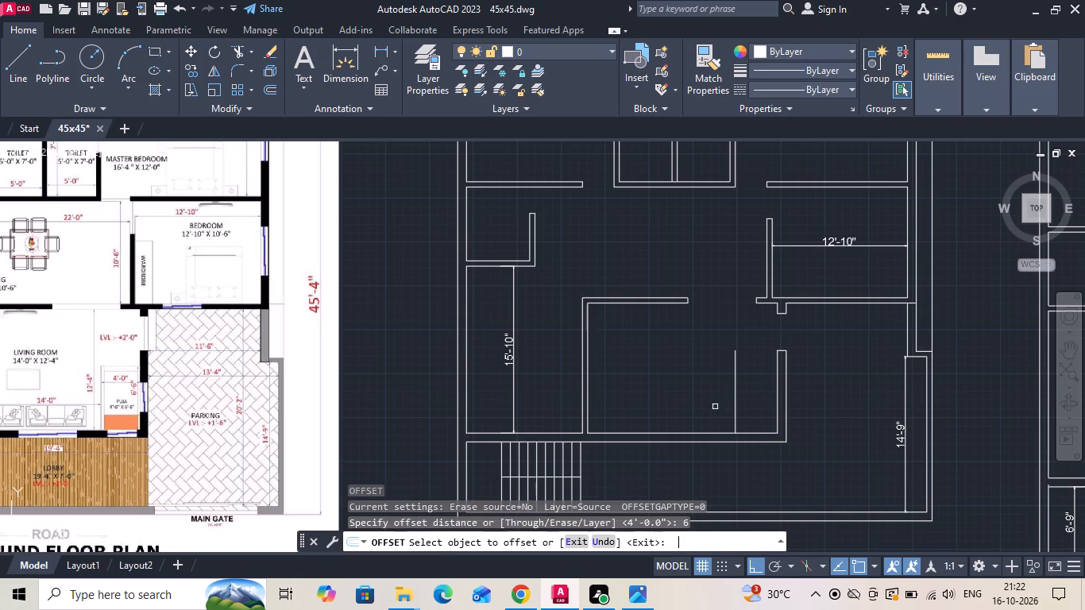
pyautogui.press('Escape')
# Offset the inner line of the living room's south wall 6' north to mark the puja area's north side.
pyautogui.press('o')
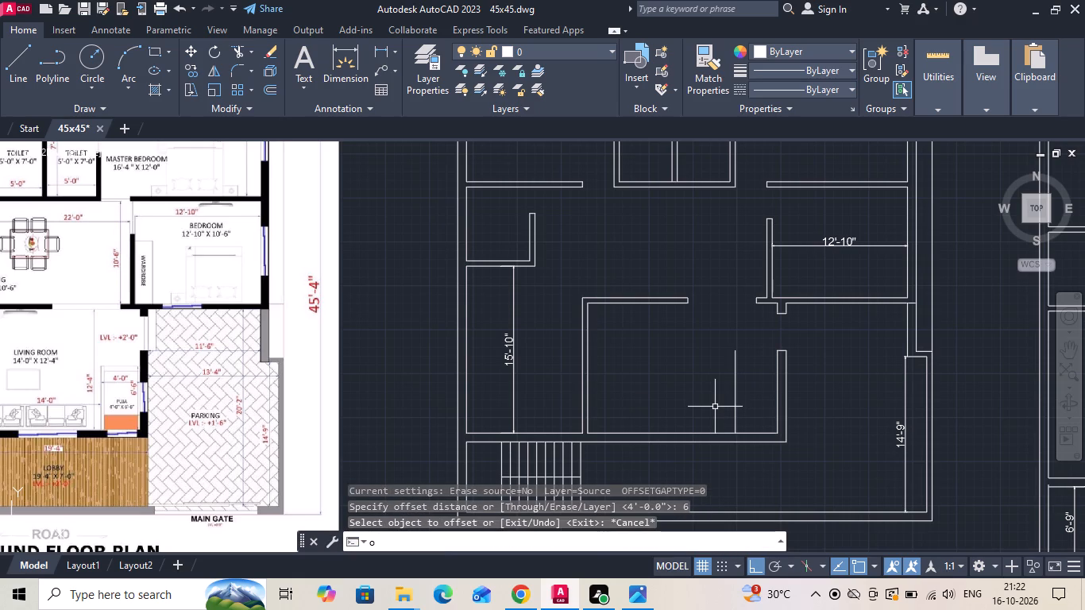
pyautogui.press('Return')
pyautogui.write("6'")
pyautogui.press('Return')
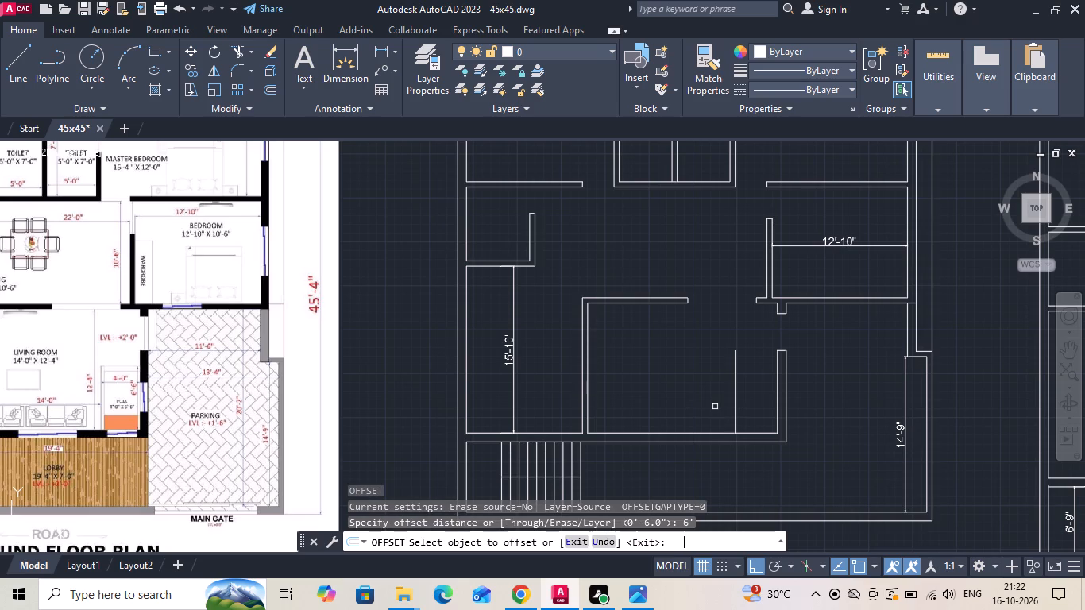
pyautogui.click(751, 434)
pyautogui.click(764, 392)
pyautogui.press('Escape')
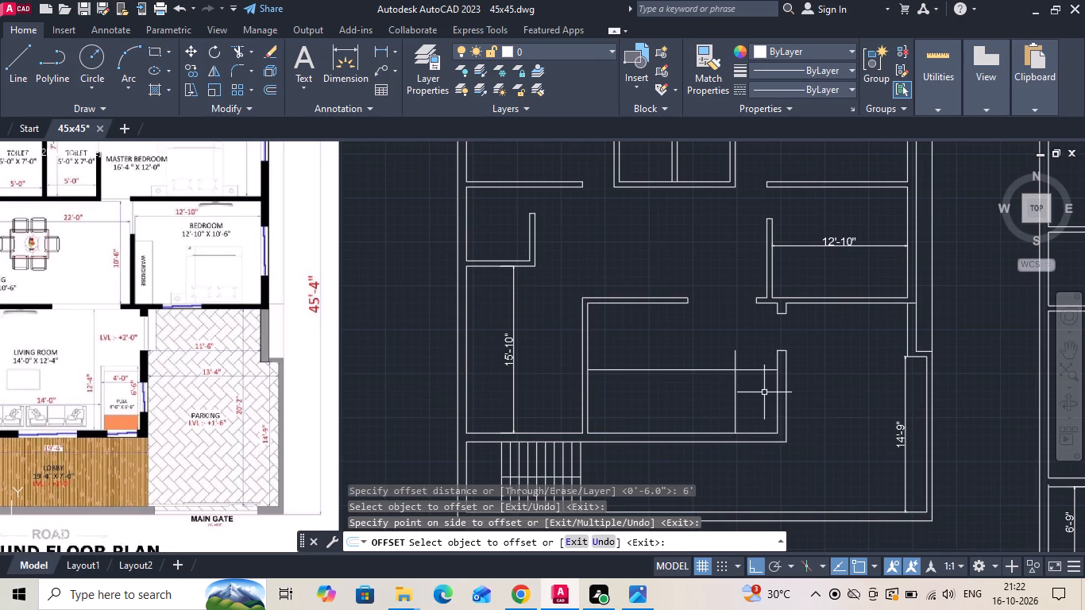
# Fillet the two puja boundary lines into a square northwest corner, keeping the parts toward the living room's southeast corner.
pyautogui.press('f')
pyautogui.press('space')
pyautogui.scroll(2, 757, 381)
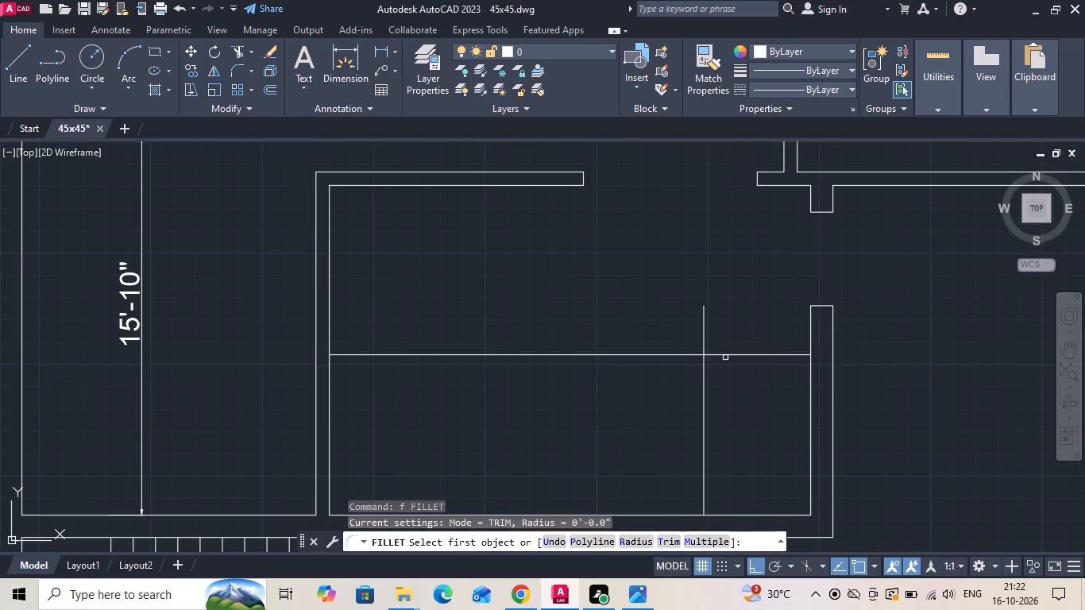
pyautogui.click(725, 357)
pyautogui.click(712, 356)
pyautogui.click(703, 367)
pyautogui.scroll(-2, 724, 361)
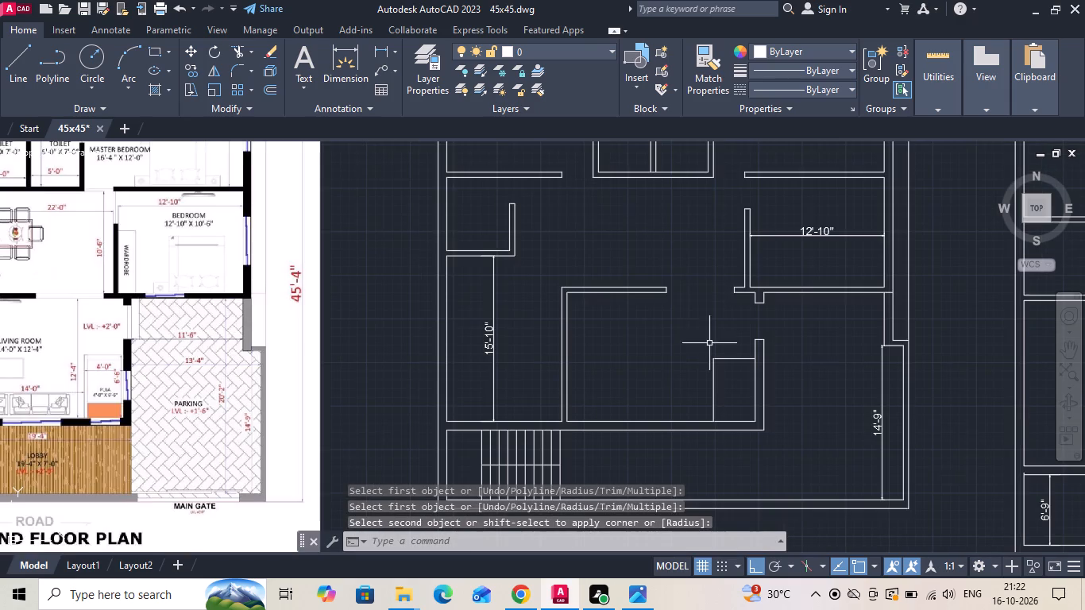
# Check the thickness of the puja partition at its northwest corner in the reference image with a linear dimension.
pyautogui.click(376, 43)
pyautogui.scroll(1, 22, 417)
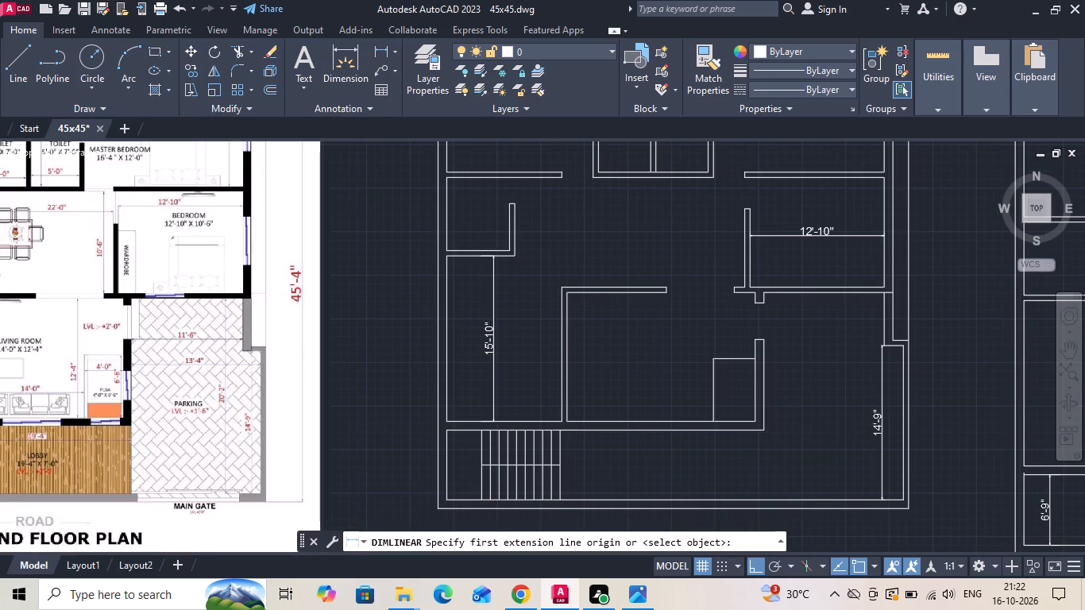
pyautogui.scroll(1, 22, 417)
pyautogui.scroll(2, 178, 234)
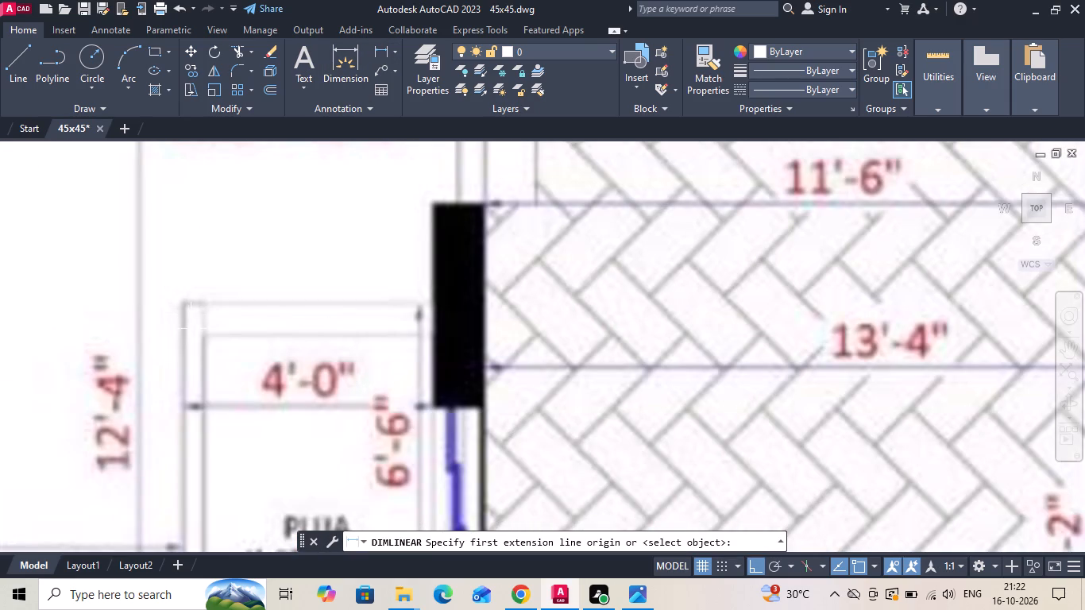
pyautogui.click(205, 335)
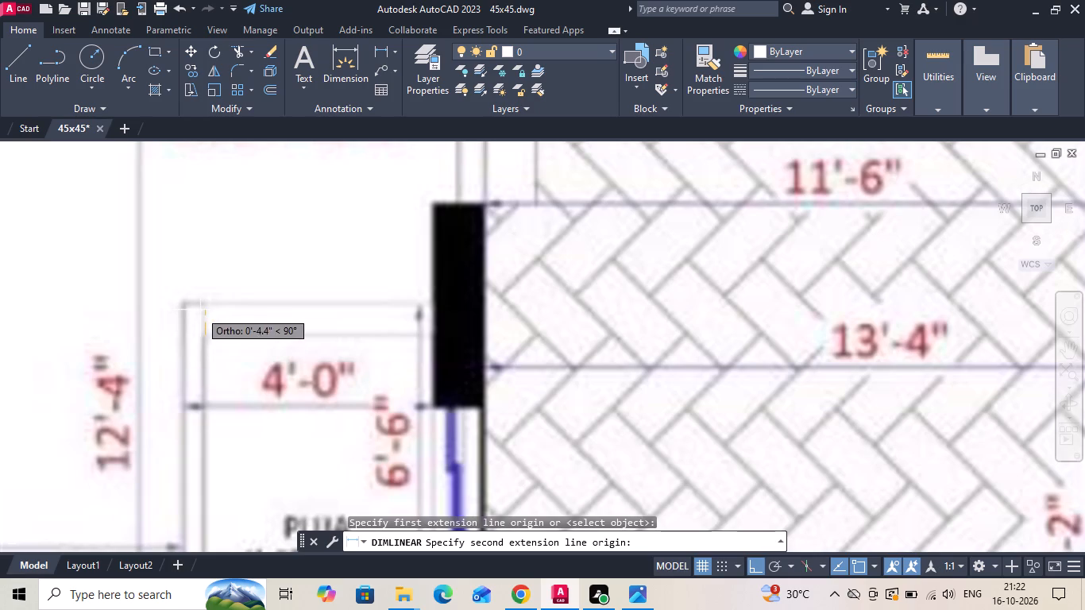
pyautogui.press('Escape')
pyautogui.scroll(-3, 191, 303)
pyautogui.scroll(-2, 510, 349)
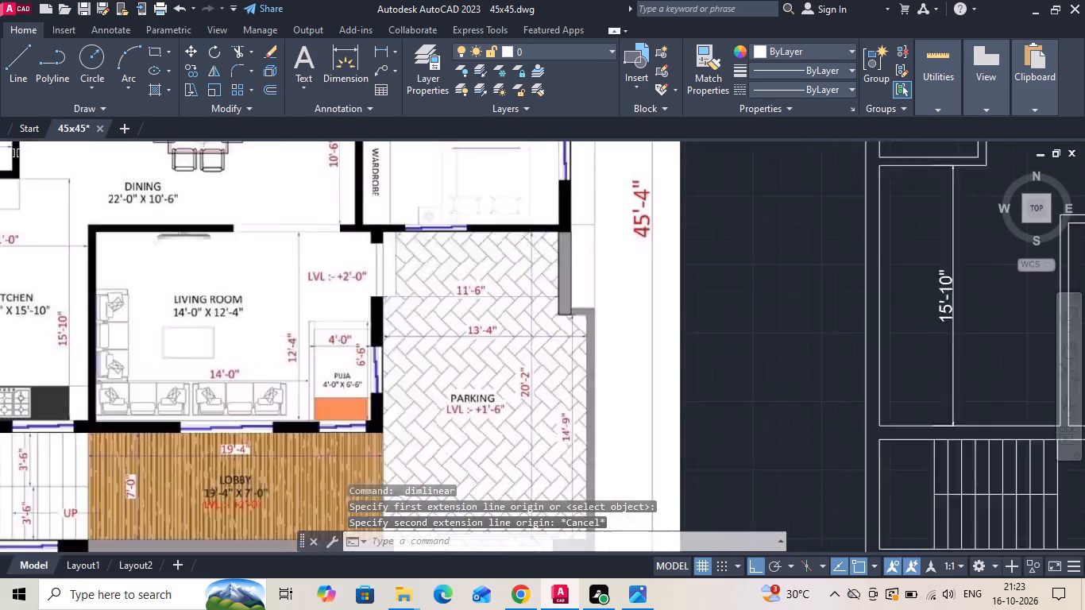
# Offset the puja area's west line 4 inches inward to give the partition its thickness.
pyautogui.moveTo(946, 368); pyautogui.dragTo(705, 340, button='middle')
pyautogui.scroll(3, 736, 332)
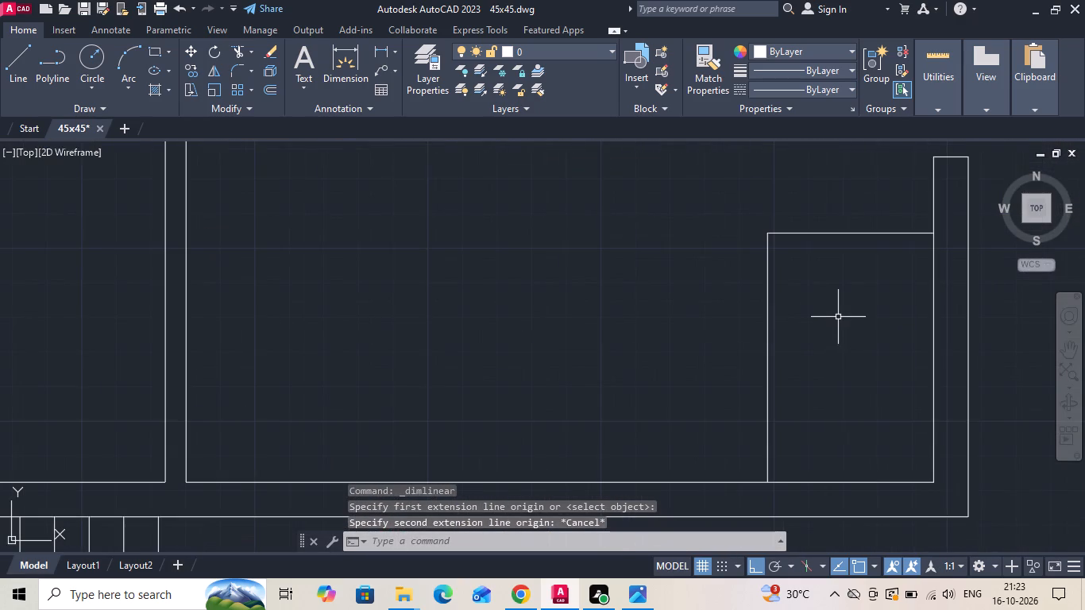
pyautogui.press('o')
pyautogui.press('Return')
pyautogui.press('4')
pyautogui.press('Return')
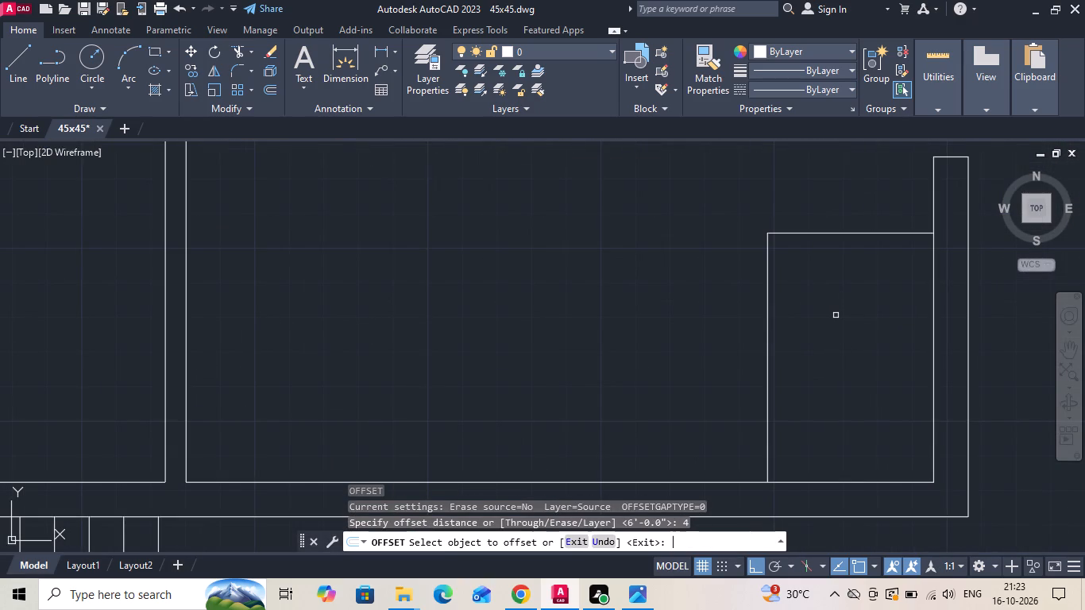
pyautogui.moveTo(770, 364); pyautogui.dragTo(779, 365)
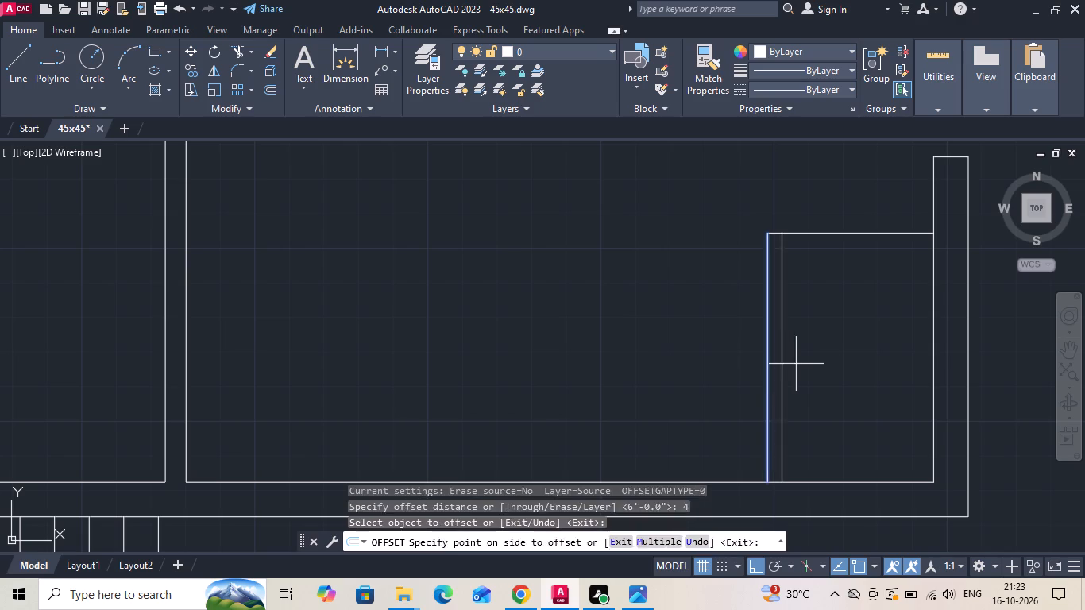
pyautogui.click(801, 365)
pyautogui.press('Escape')
# Offset the puja area's north line 6 inches inward.
pyautogui.press('o')
pyautogui.press('Return')
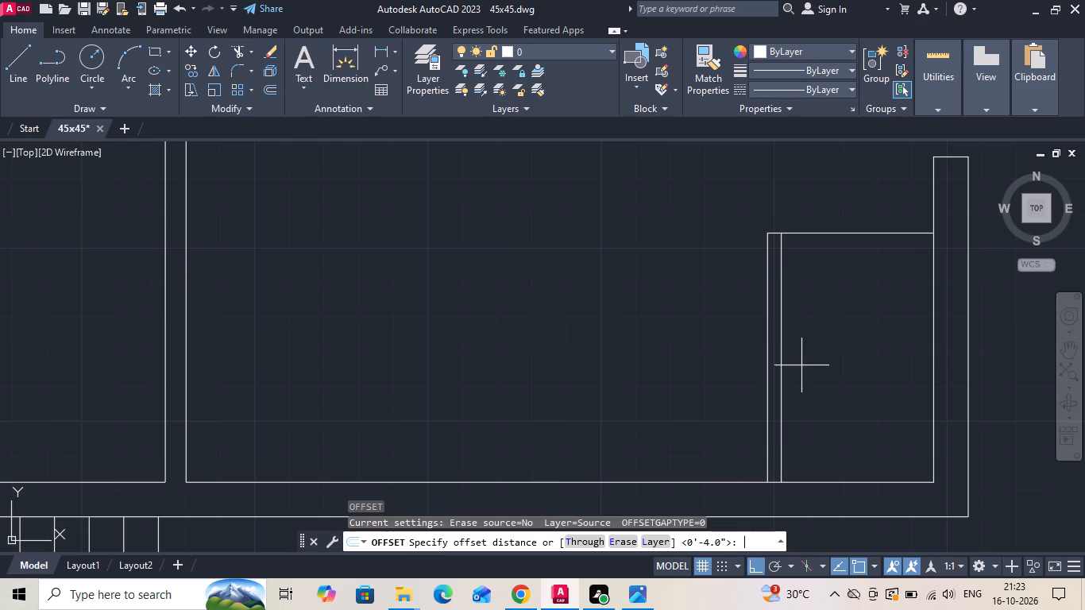
pyautogui.press('6')
pyautogui.press('Return')
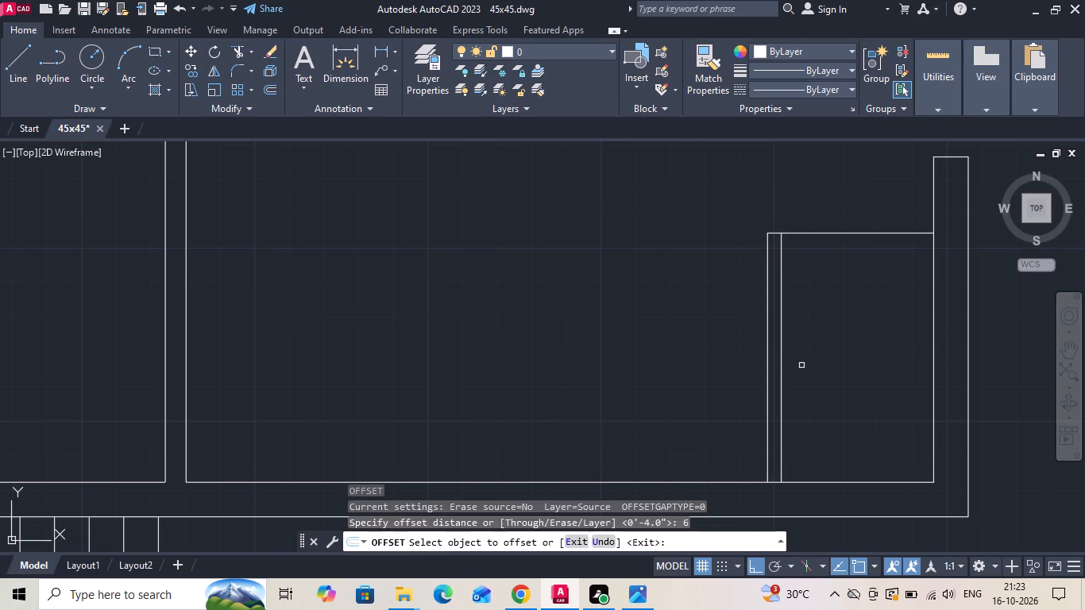
pyautogui.moveTo(815, 233); pyautogui.dragTo(814, 246)
pyautogui.click(805, 284)
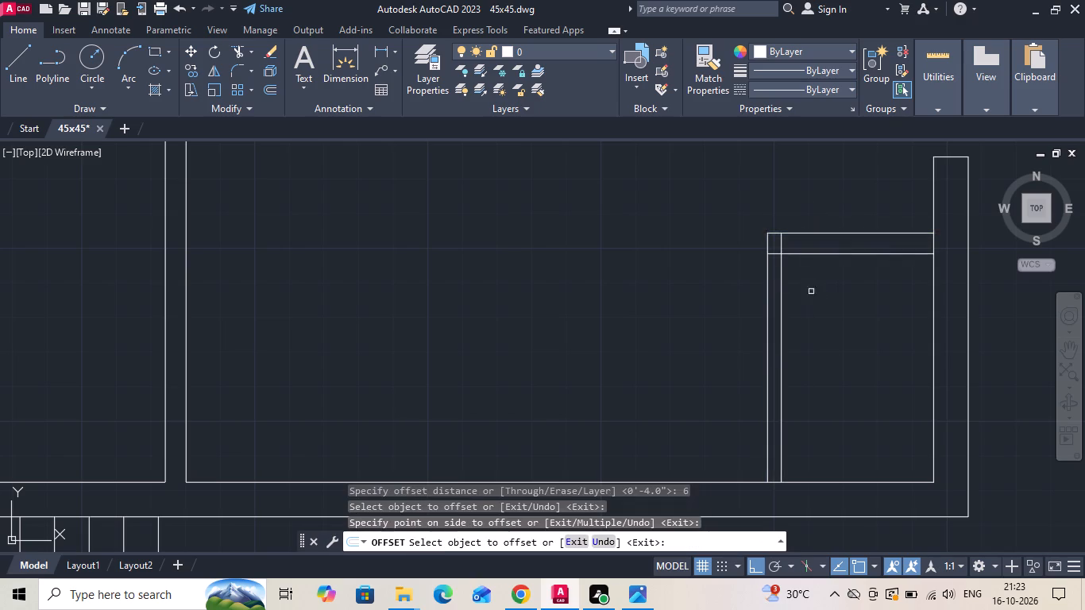
pyautogui.scroll(-2, 821, 296)
pyautogui.press('Escape')
pyautogui.scroll(-2, 747, 331)
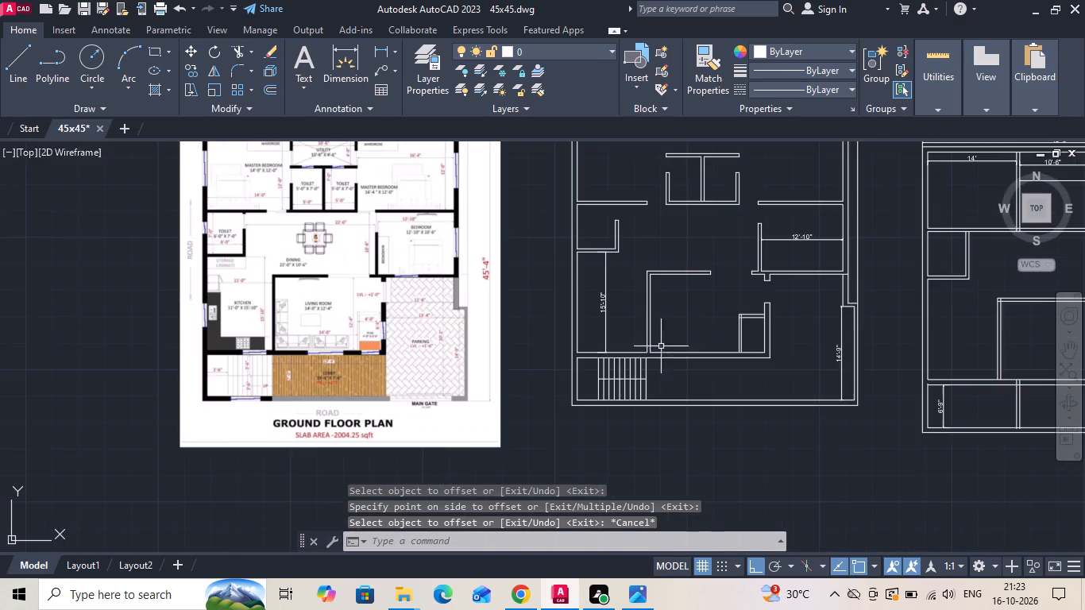
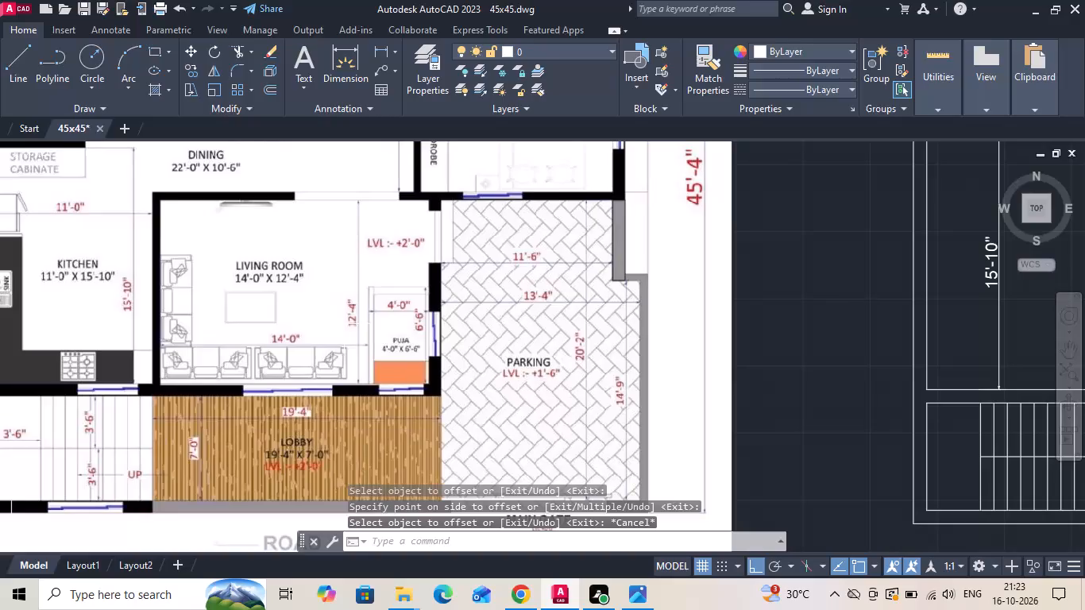
# Move the puja room's two upper horizontal wall lines 6" upward.
pyautogui.scroll(-1, 220, 320)
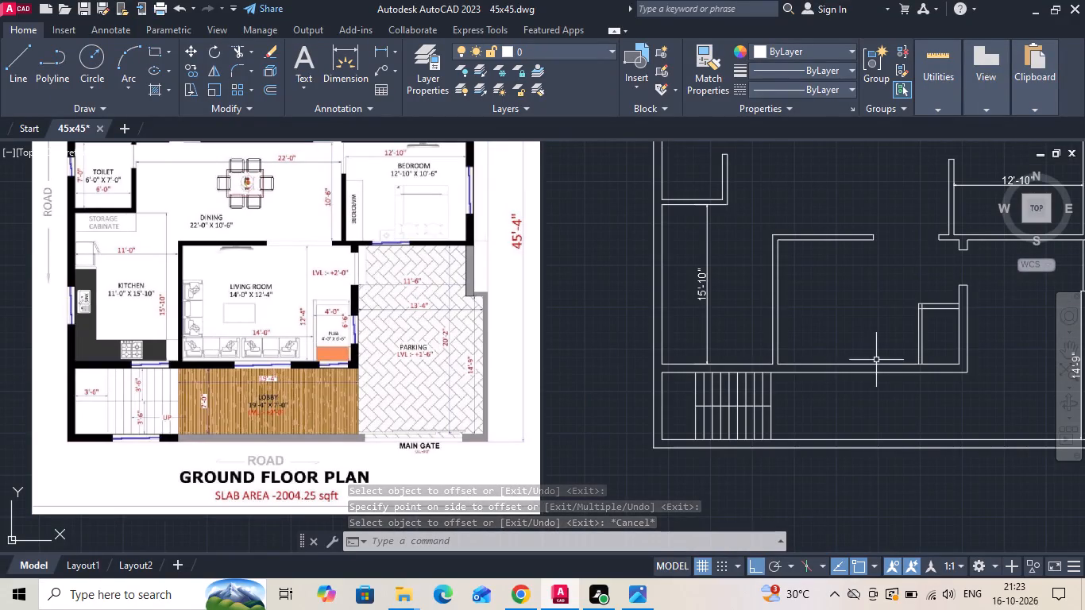
pyautogui.scroll(3, 949, 317)
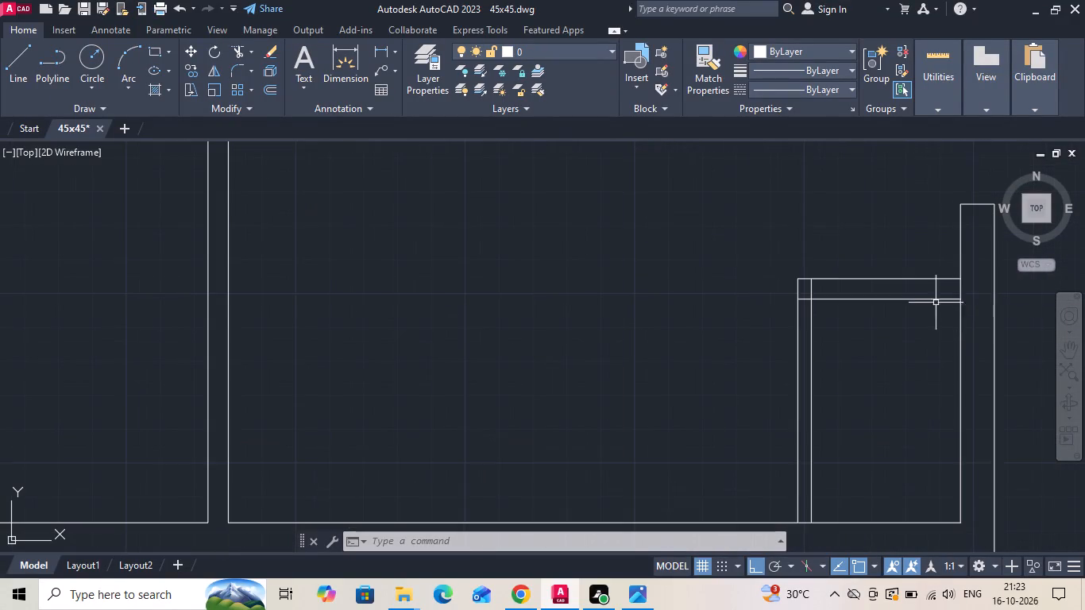
pyautogui.click(922, 301)
pyautogui.click(909, 278)
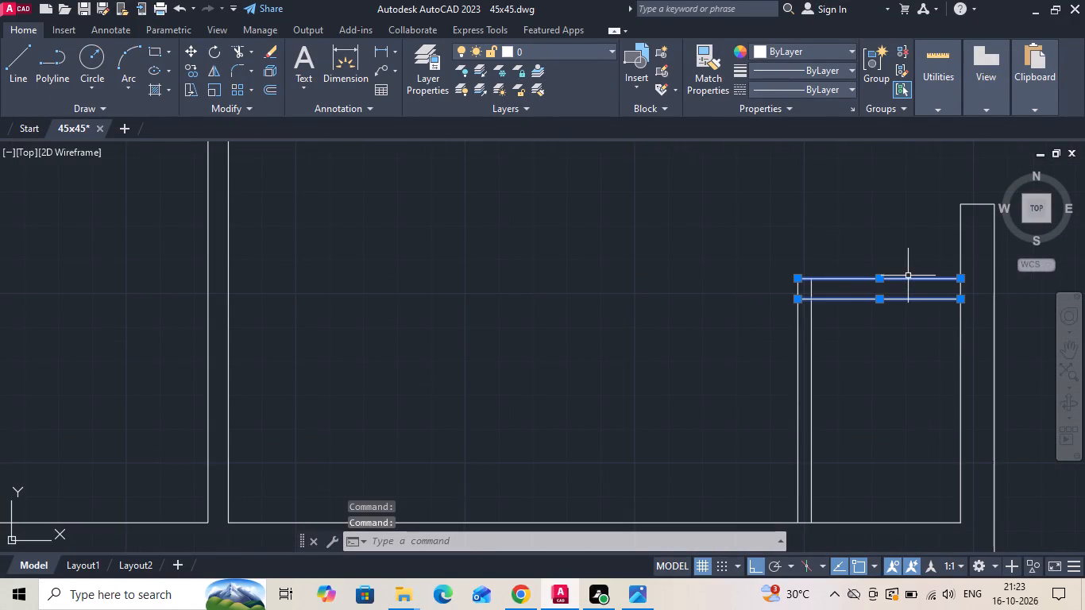
pyautogui.rightClick(908, 276)
pyautogui.click(922, 303)
pyautogui.moveTo(886, 374); pyautogui.dragTo(891, 346)
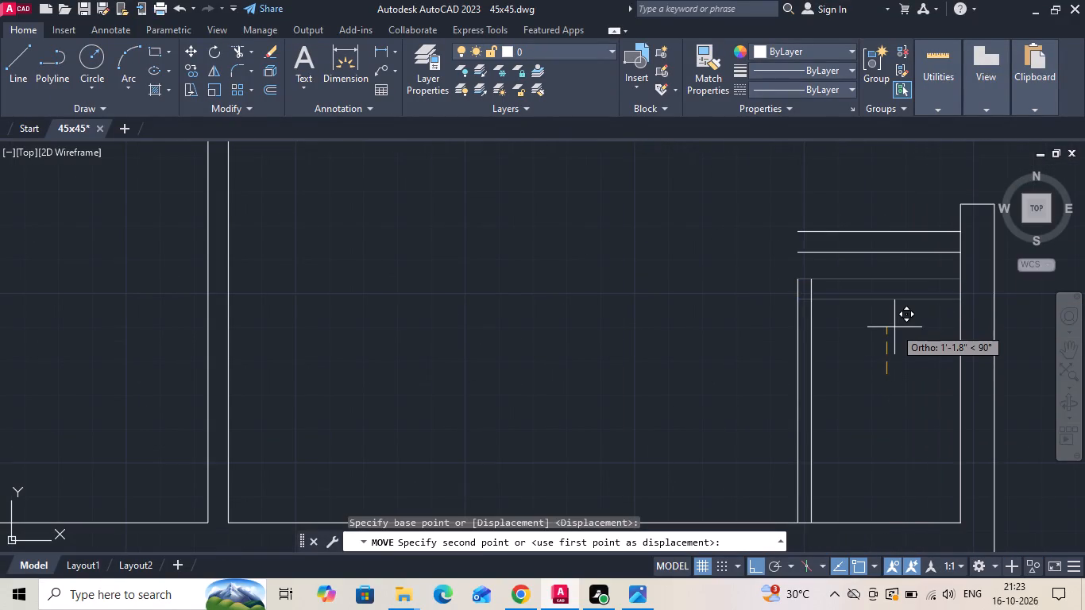
pyautogui.press('6')
pyautogui.press('Return')
# Extend the two vertical lines of the puja room's side wall up to the moved top wall line.
pyautogui.write('ex')
pyautogui.press('space')
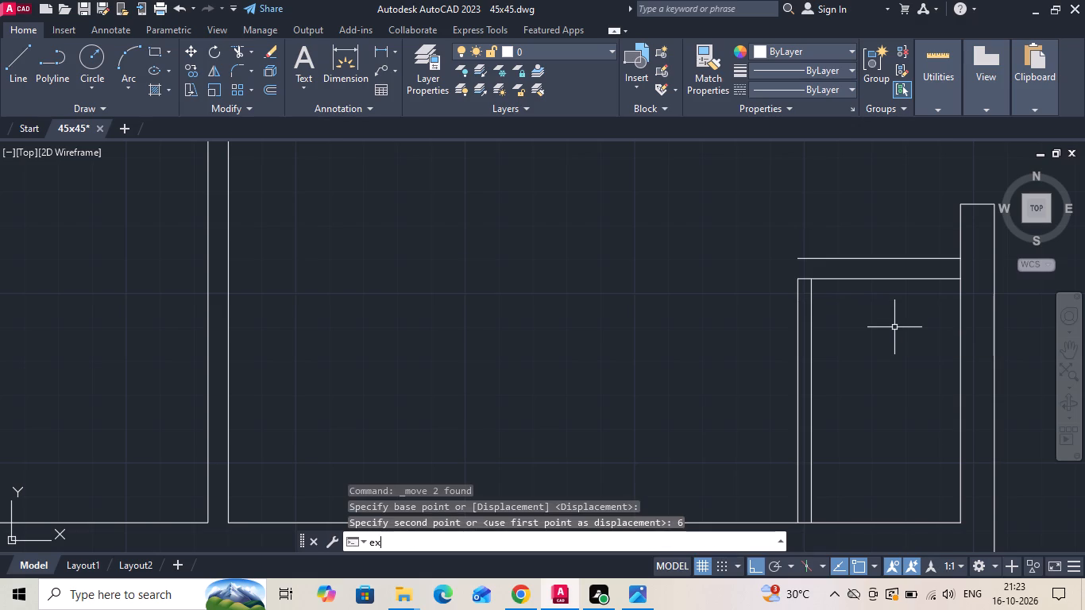
pyautogui.moveTo(826, 358); pyautogui.dragTo(743, 374)
pyautogui.press('Escape')
# Trim the piece of the puja room's lower horizontal wall line lying between the two vertical side wall lines.
pyautogui.write('tr')
pyautogui.press('space')
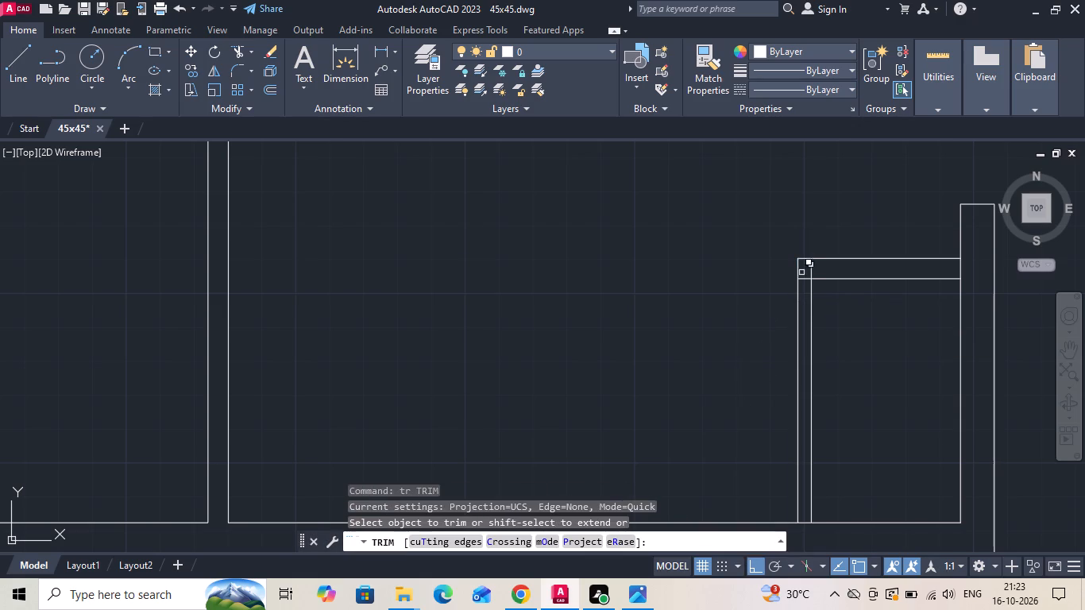
pyautogui.scroll(-3, 862, 391)
pyautogui.scroll(2, 384, 338)
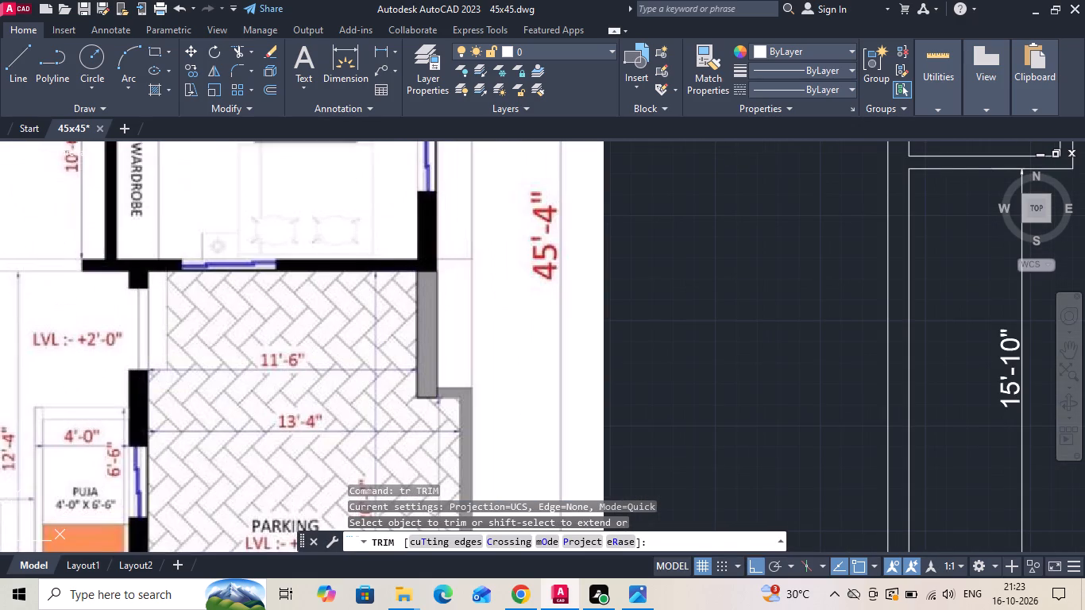
pyautogui.scroll(-2, 384, 338)
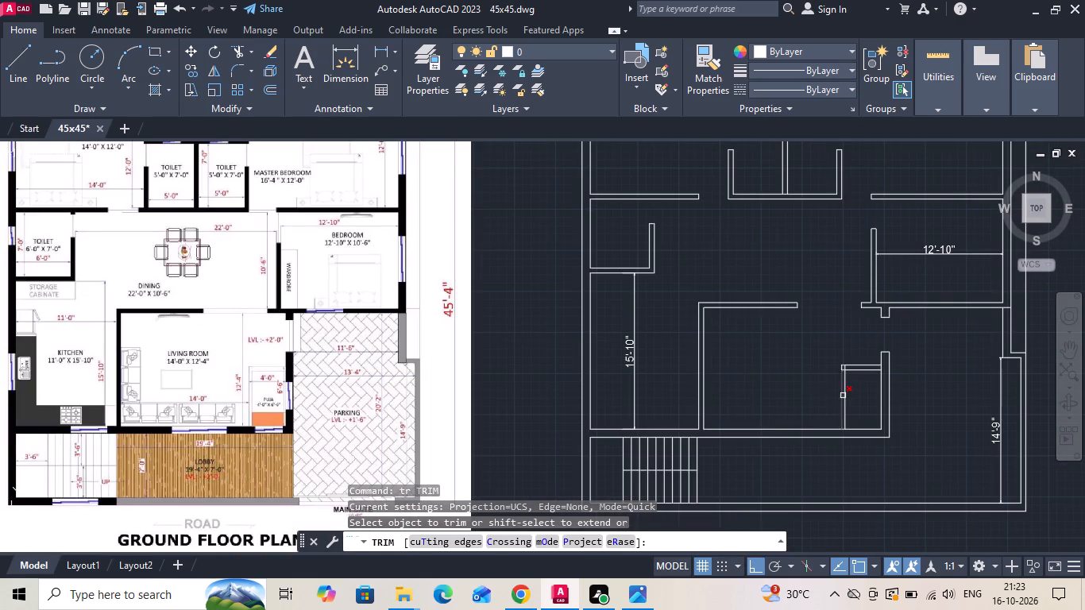
pyautogui.scroll(3, 843, 392)
pyautogui.click(834, 323)
pyautogui.click(833, 337)
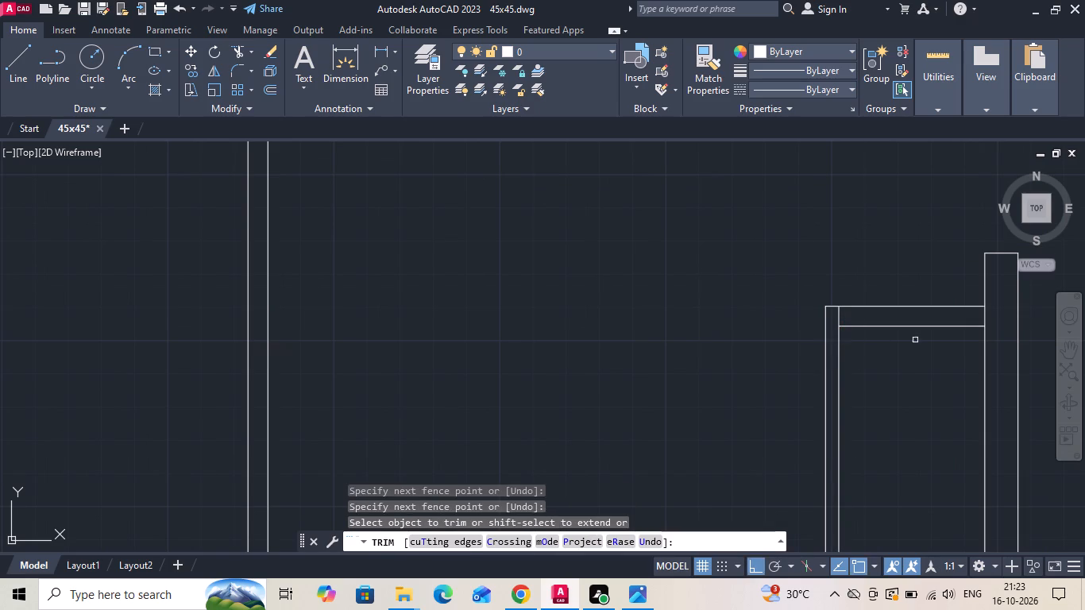
pyautogui.scroll(-3, 931, 362)
pyautogui.press('Escape')
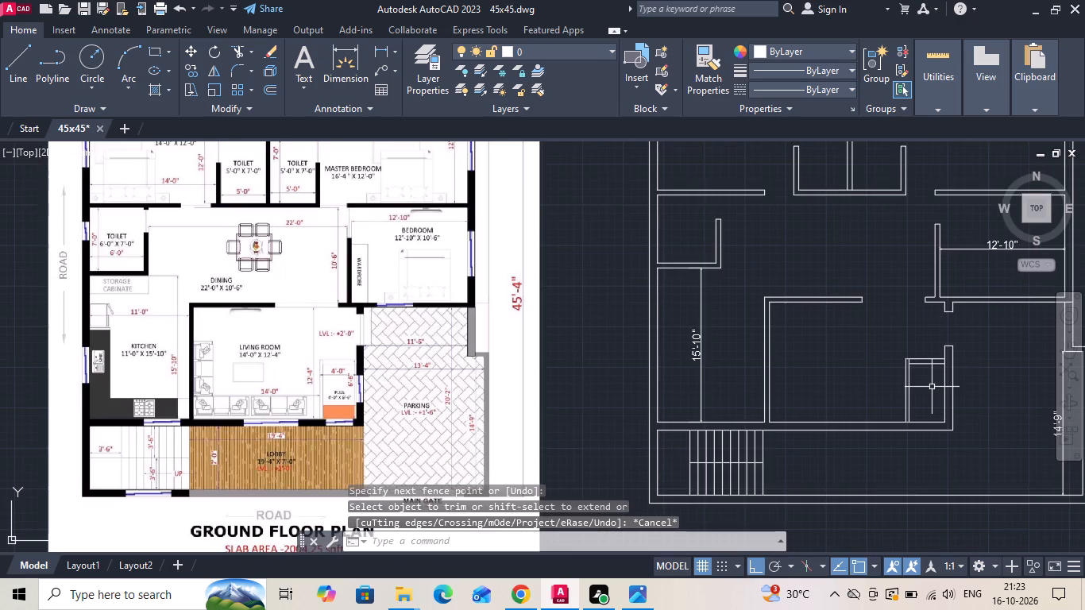
# Save the 45x45 drawing.
pyautogui.hotkey('ctrl', 's')
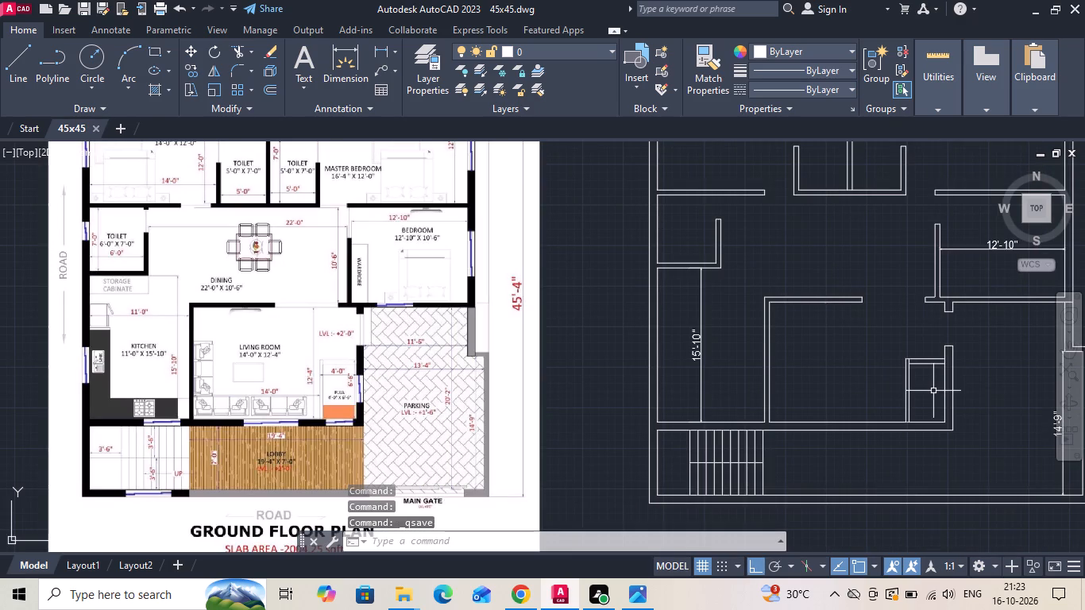
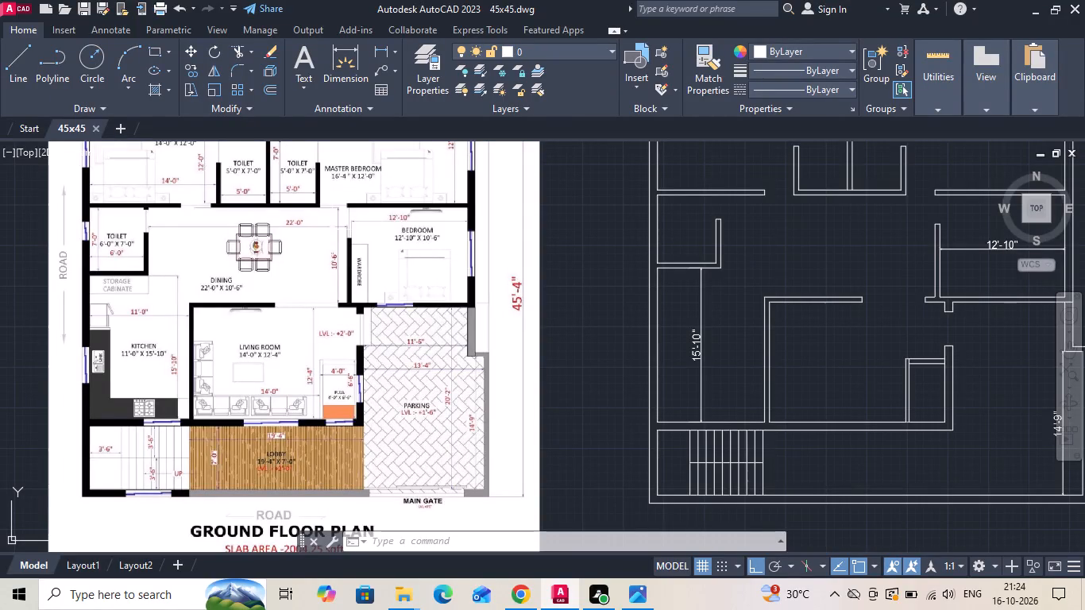
# Draw a vertical line across the door opening of the toilet above the kitchen, from the wall end's midpoint to the upper wall.
pyautogui.write('l')
pyautogui.press('space')
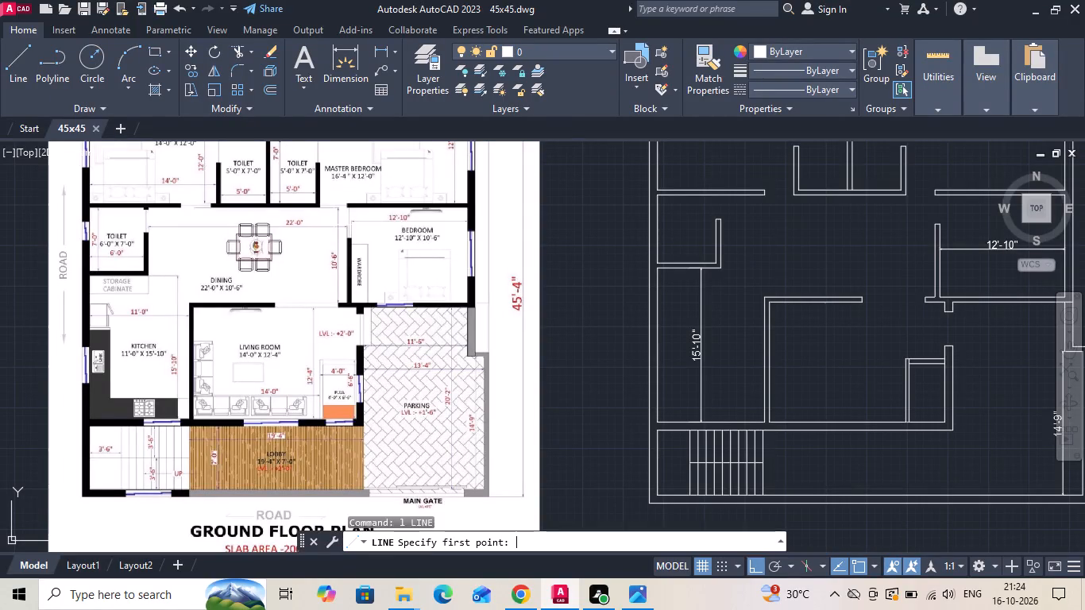
pyautogui.scroll(2, 736, 156)
pyautogui.click(685, 312)
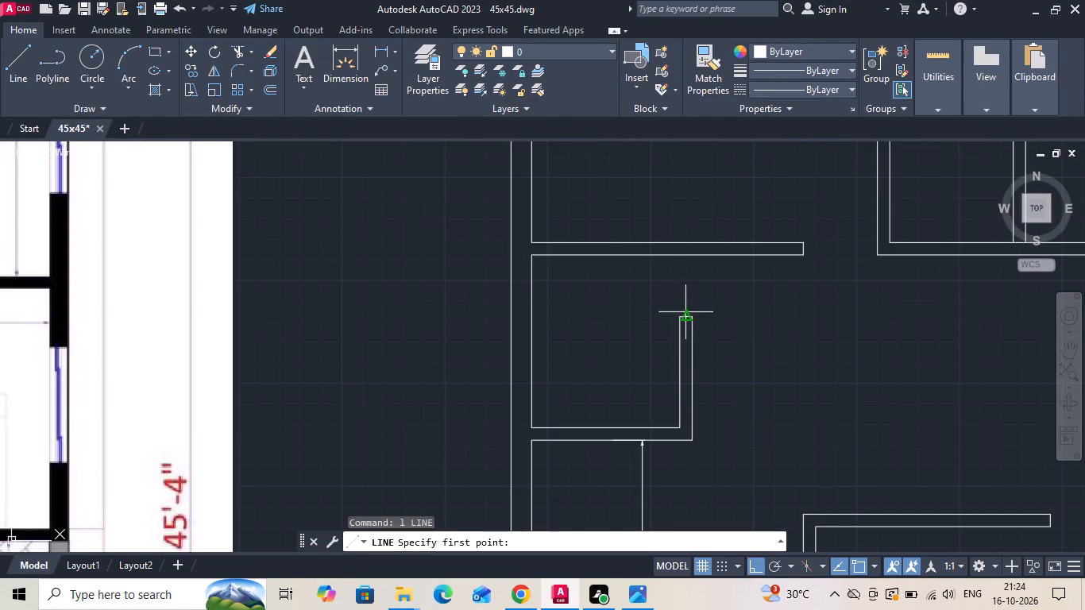
pyautogui.click(689, 262)
pyautogui.press('Escape')
# Draw a vertical line joining the midpoints of the two wall ends across the living room's opening to the parking.
pyautogui.scroll(-3, 549, 255)
pyautogui.scroll(1, 673, 315)
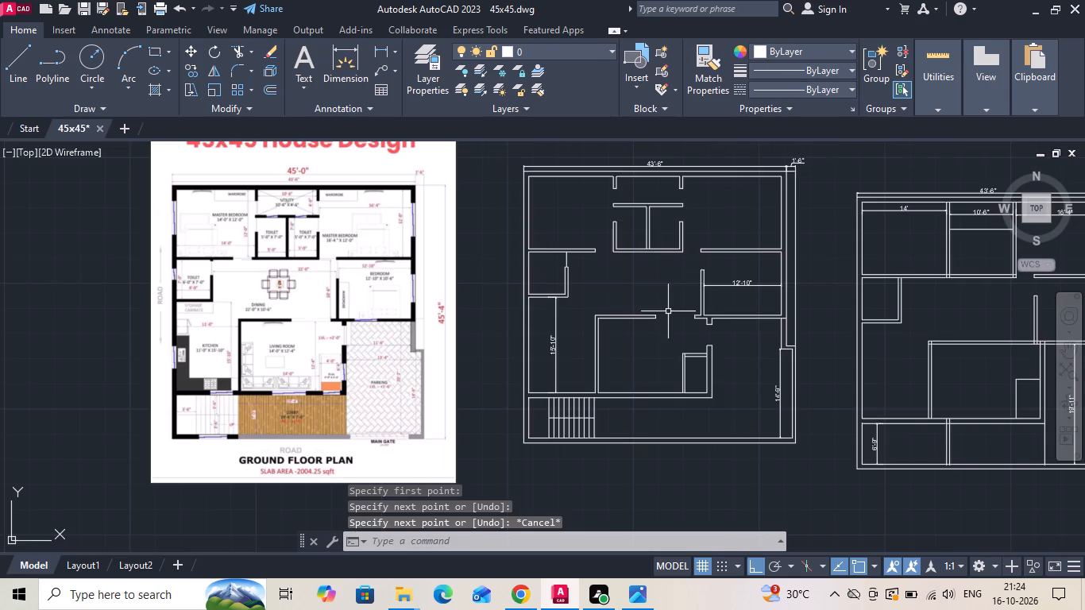
pyautogui.scroll(2, 673, 315)
pyautogui.press('space')
pyautogui.scroll(2, 770, 458)
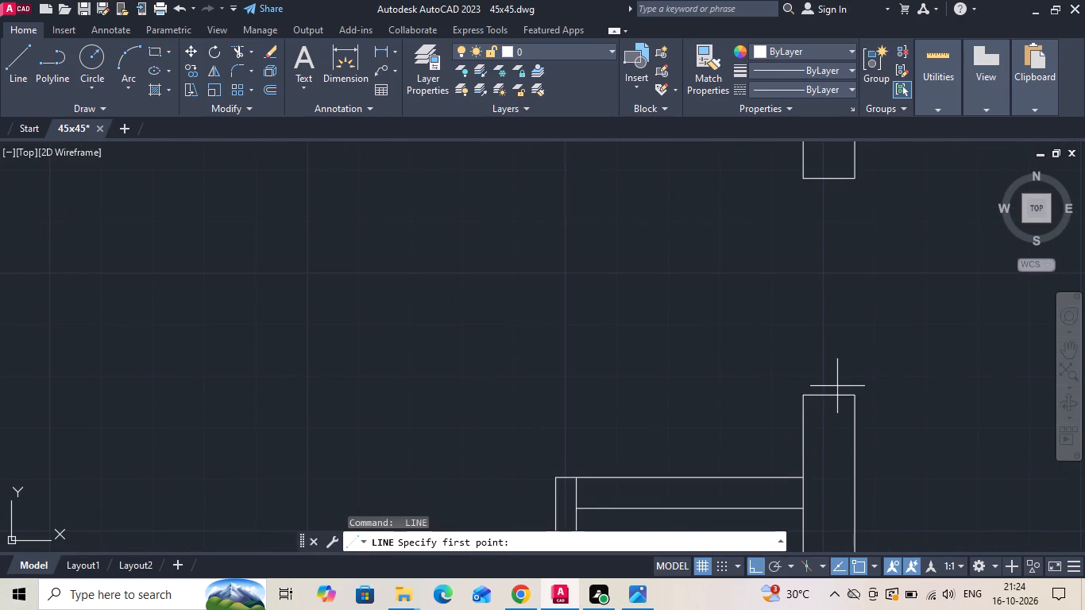
pyautogui.moveTo(832, 398); pyautogui.dragTo(832, 386)
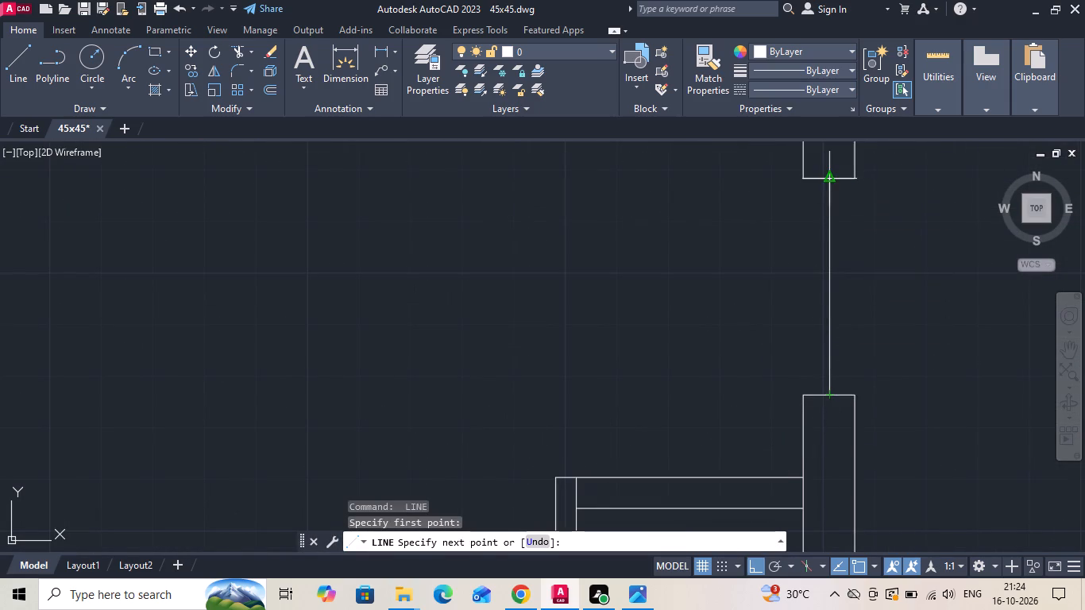
pyautogui.click(832, 178)
pyautogui.press('space')
# Draw a vertical line across the 12'-10" bedroom's door opening, from the side wall end's midpoint to the upper wall.
pyautogui.scroll(-3, 662, 338)
pyautogui.moveTo(728, 240); pyautogui.dragTo(701, 369, button='middle')
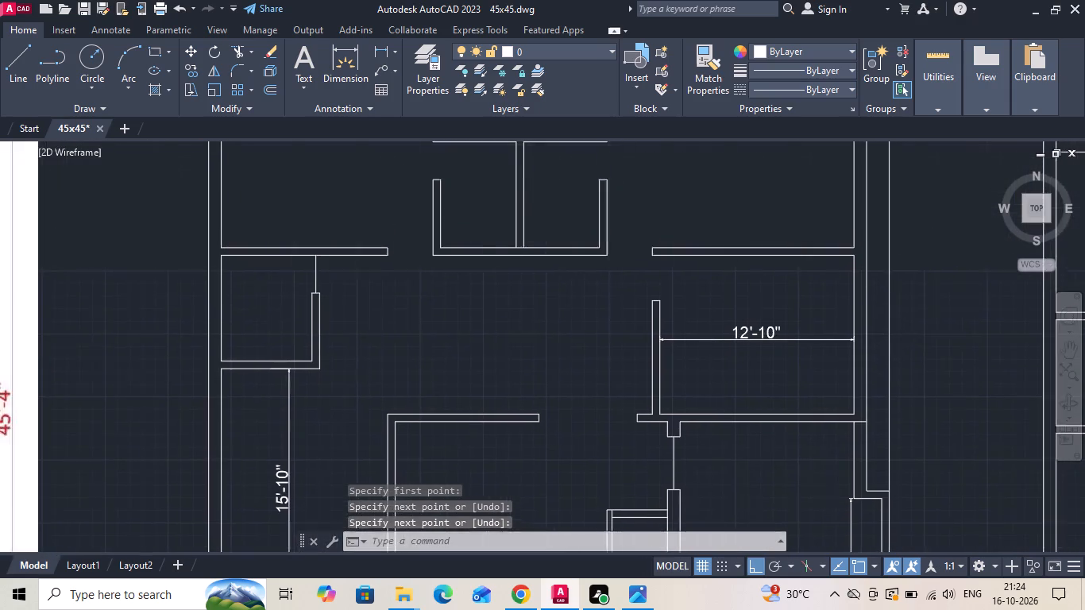
pyautogui.press('space')
pyautogui.scroll(2, 678, 299)
pyautogui.click(620, 304)
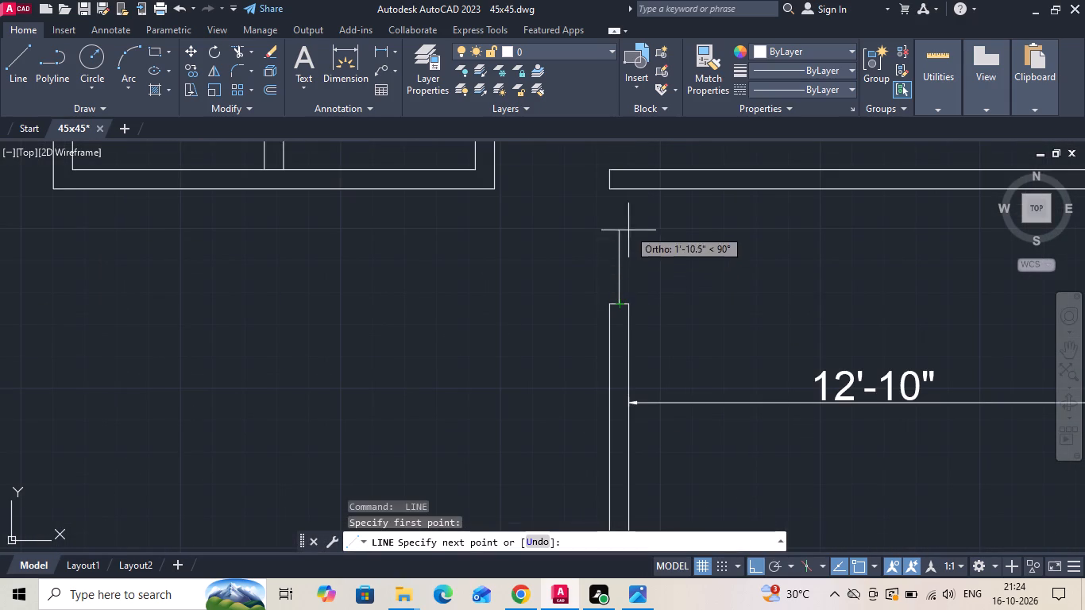
pyautogui.click(624, 191)
pyautogui.press('space')
# Draw vertical lines across both outer door openings of the twin toilets, from each side wall end's midpoint to the wall above.
pyautogui.scroll(-3, 639, 329)
pyautogui.press('space')
pyautogui.scroll(1, 613, 272)
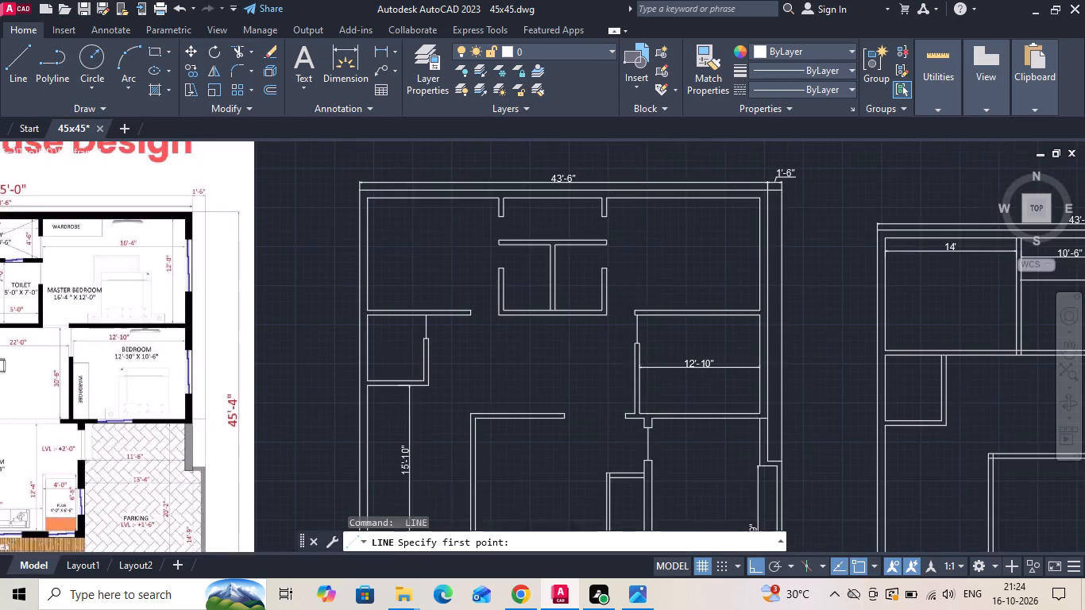
pyautogui.scroll(2, 613, 272)
pyautogui.click(586, 287)
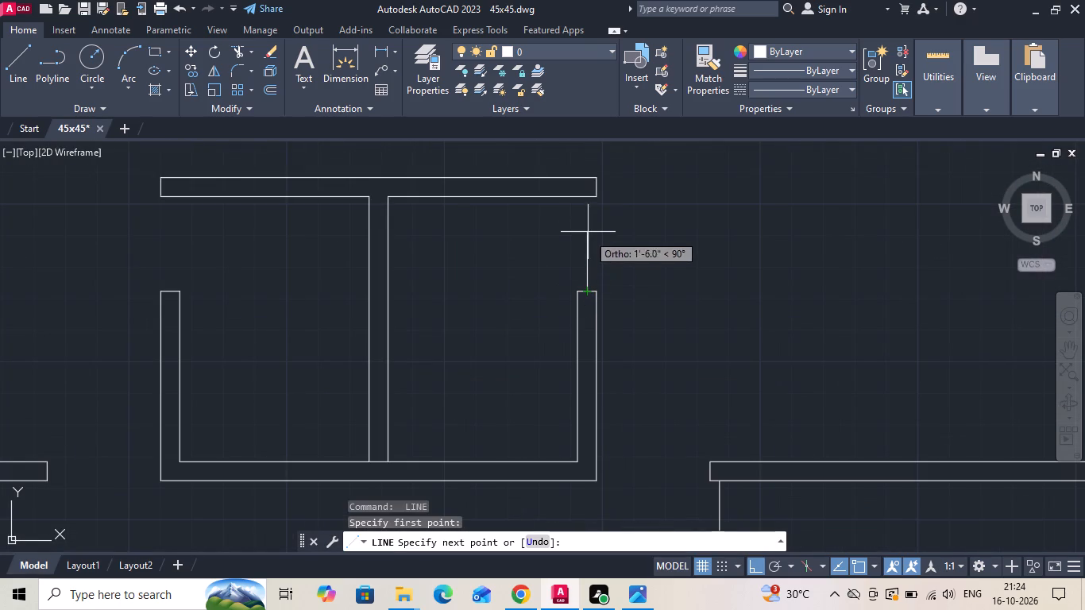
pyautogui.click(582, 200)
pyautogui.press('space')
pyautogui.press('space')
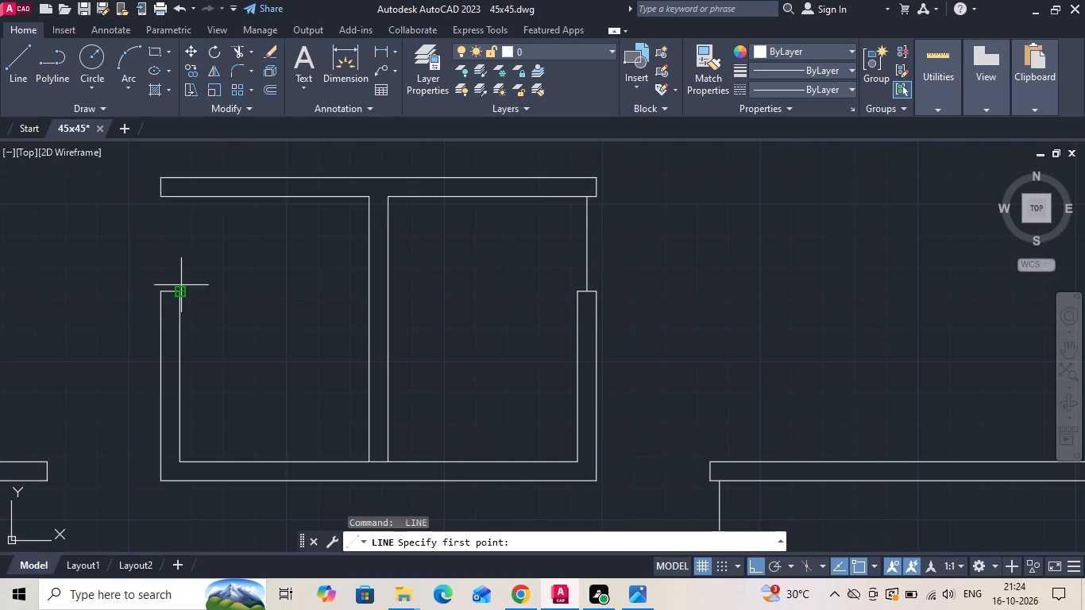
pyautogui.click(172, 291)
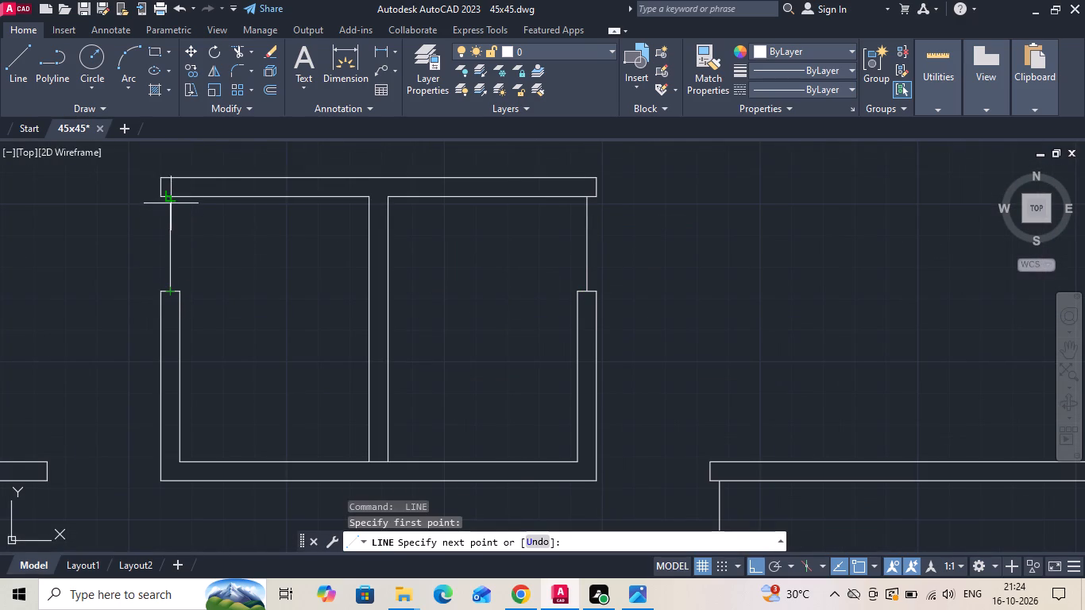
pyautogui.click(172, 201)
pyautogui.press('space')
# Draw vertical lines across both side openings of the utility, from each upper wall stub's midpoint down to the toilets' top wall.
pyautogui.scroll(-2, 251, 331)
pyautogui.scroll(2, 224, 257)
pyautogui.press('space')
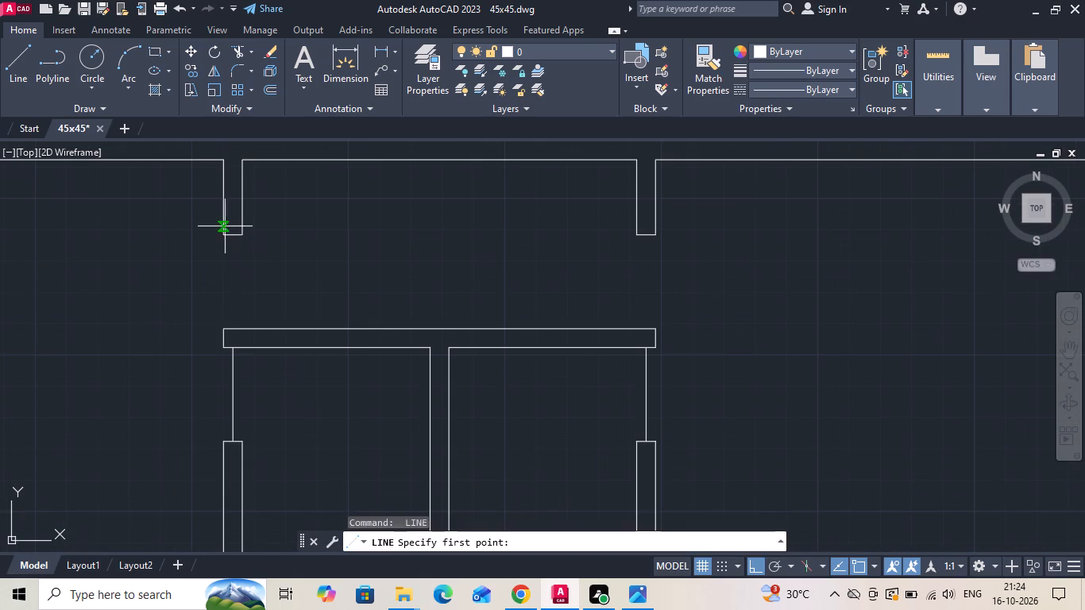
pyautogui.click(230, 230)
pyautogui.click(231, 328)
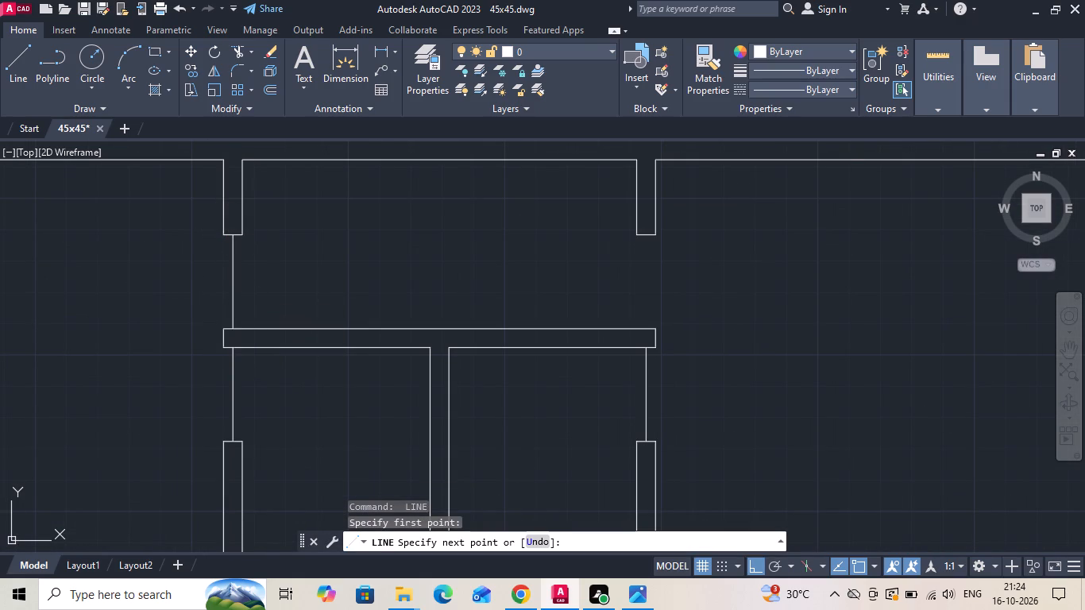
pyautogui.press('space')
pyautogui.press('space')
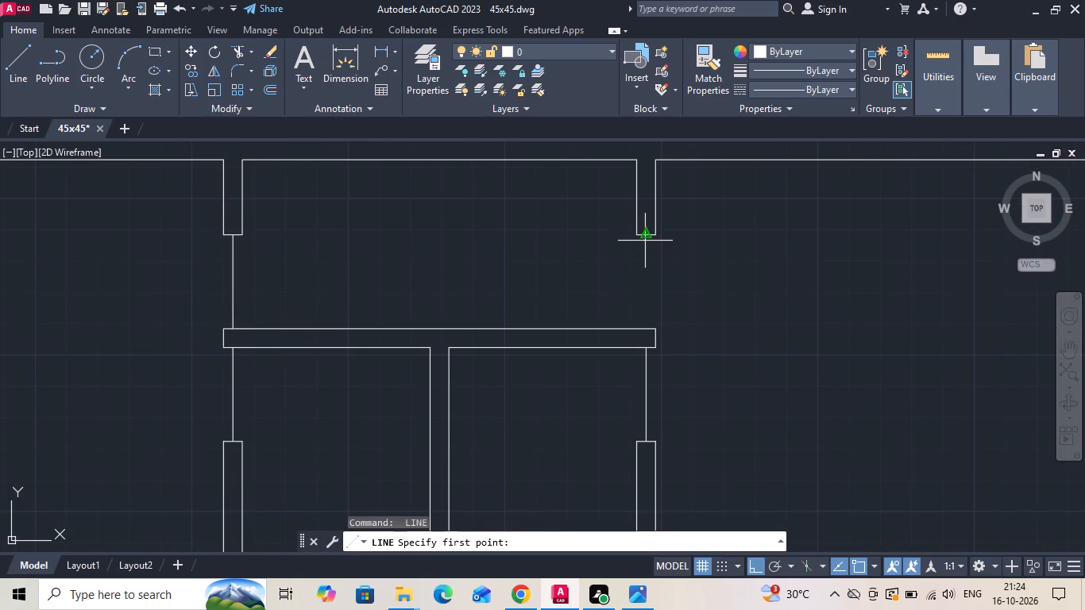
pyautogui.click(645, 241)
pyautogui.click(646, 331)
pyautogui.press('Escape')
# Trim the short piece of the twin toilets' lower wall line lying between the two partition wall lines.
pyautogui.scroll(-3, 689, 230)
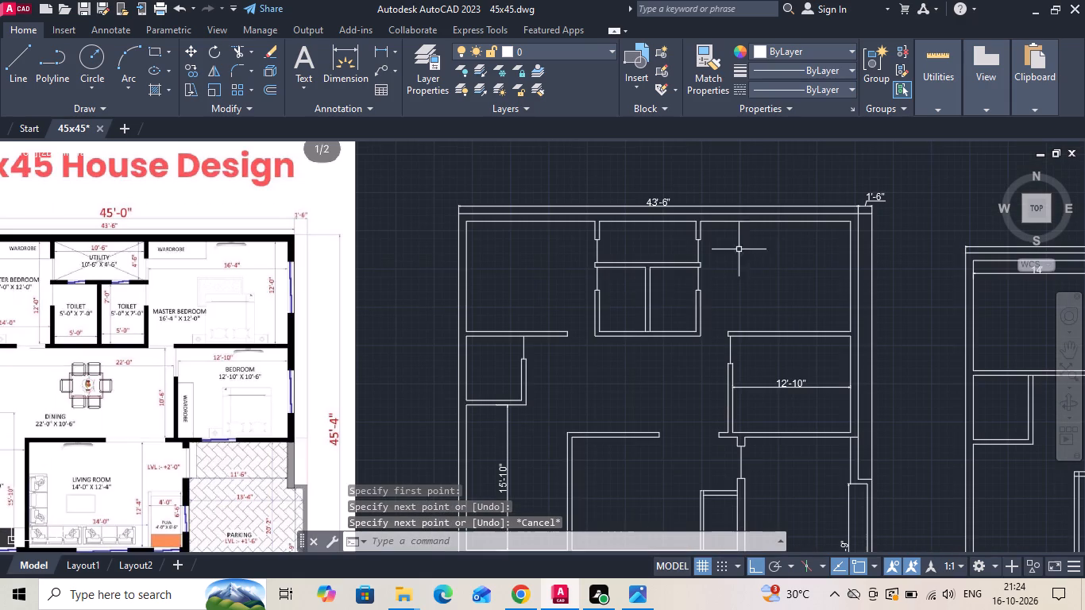
pyautogui.write('tr')
pyautogui.press('space')
pyautogui.scroll(2, 646, 330)
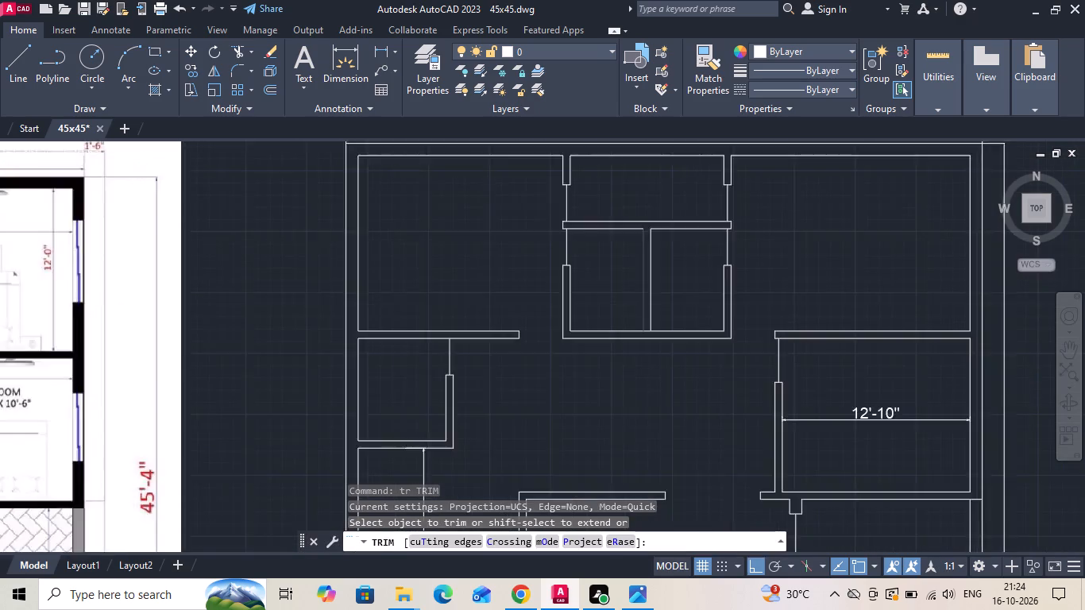
pyautogui.scroll(1, 646, 330)
pyautogui.click(644, 331)
pyautogui.press('Escape')
# Draw two parallel horizontal lines across the opening between the living room and the dining area, joining the wall end corners.
pyautogui.scroll(-3, 521, 262)
pyautogui.scroll(-1, 689, 326)
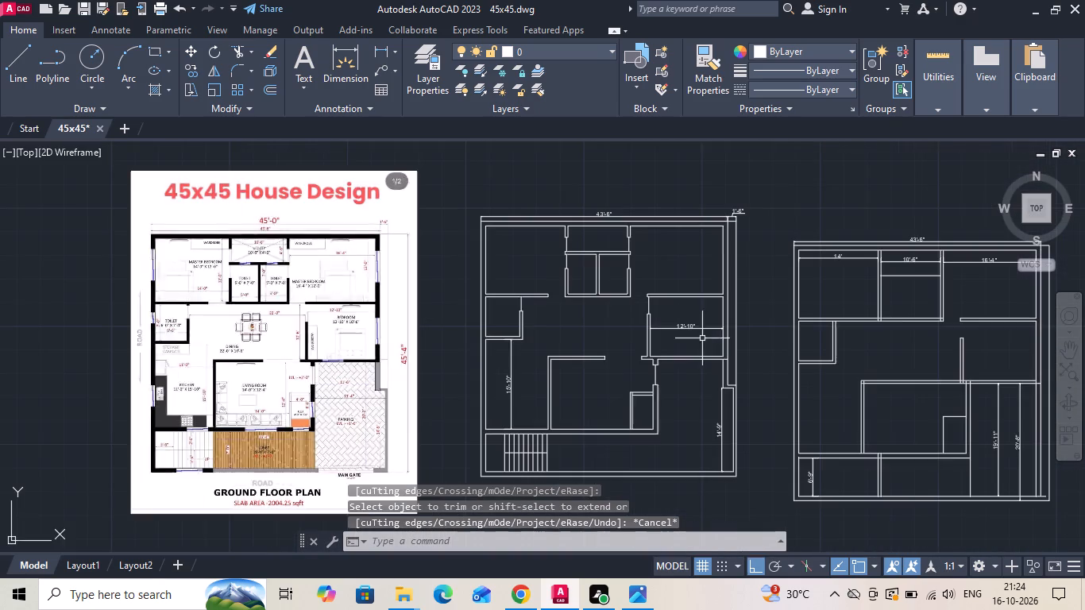
pyautogui.scroll(2, 324, 373)
pyautogui.scroll(-1, 192, 317)
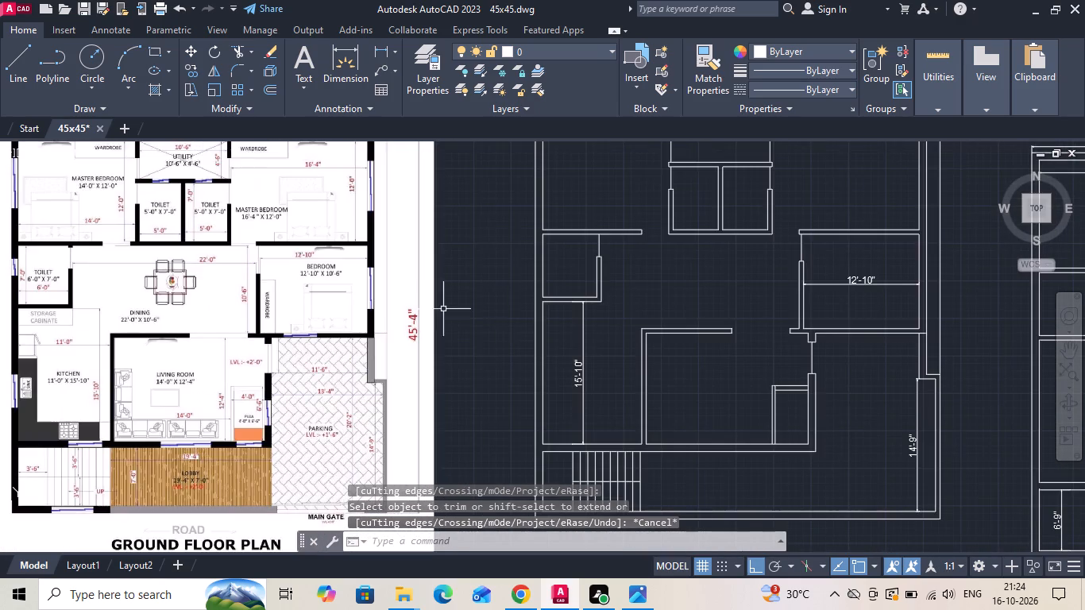
pyautogui.scroll(2, 797, 324)
pyautogui.write('l')
pyautogui.press('space')
pyautogui.scroll(1, 797, 324)
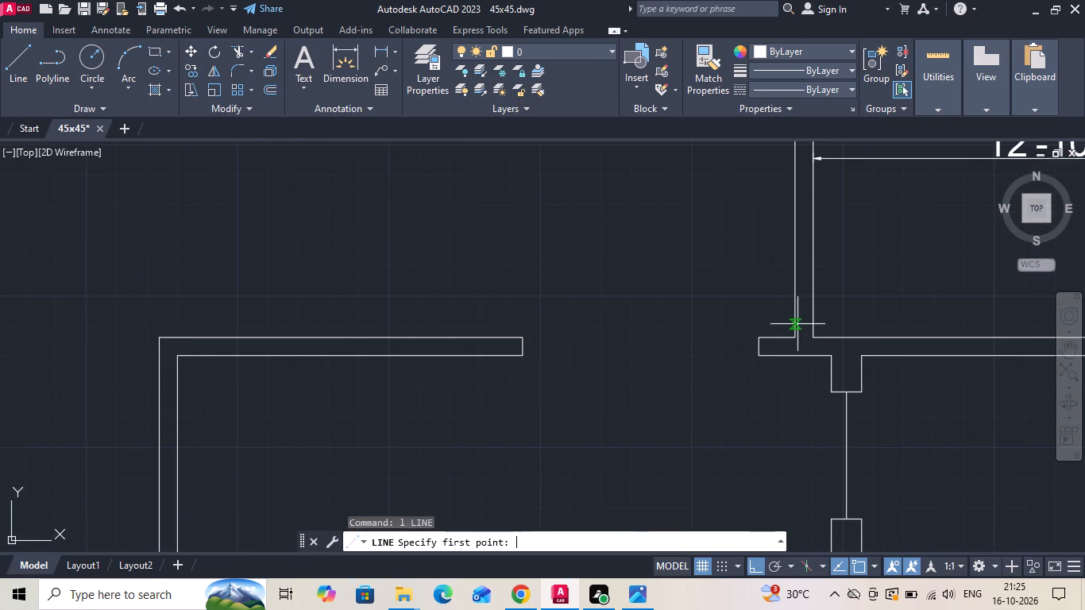
pyautogui.click(755, 342)
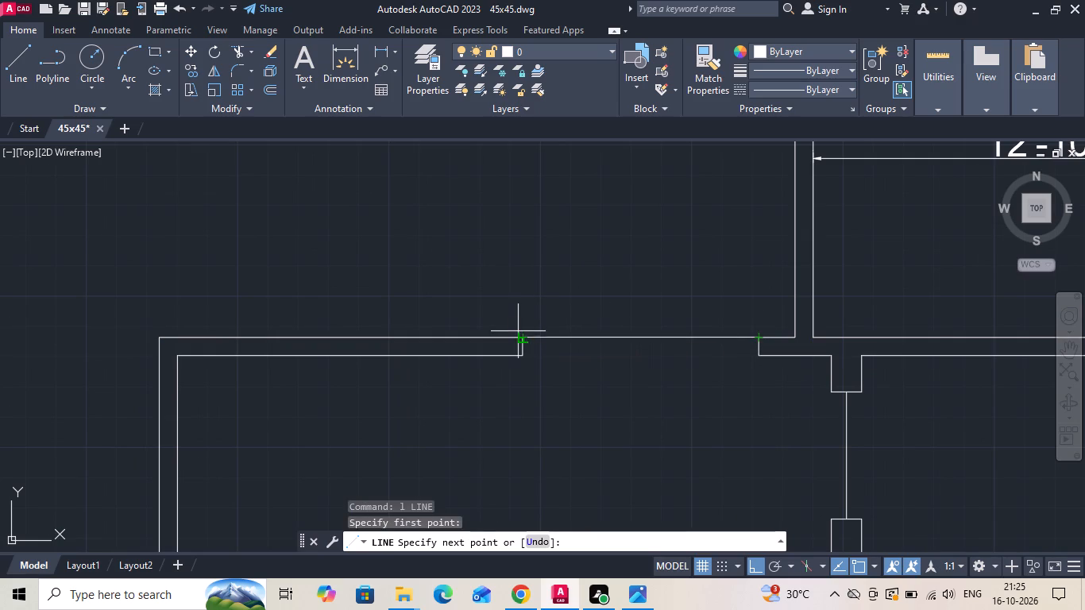
pyautogui.click(521, 338)
pyautogui.press('Escape')
pyautogui.press('space')
pyautogui.click(527, 360)
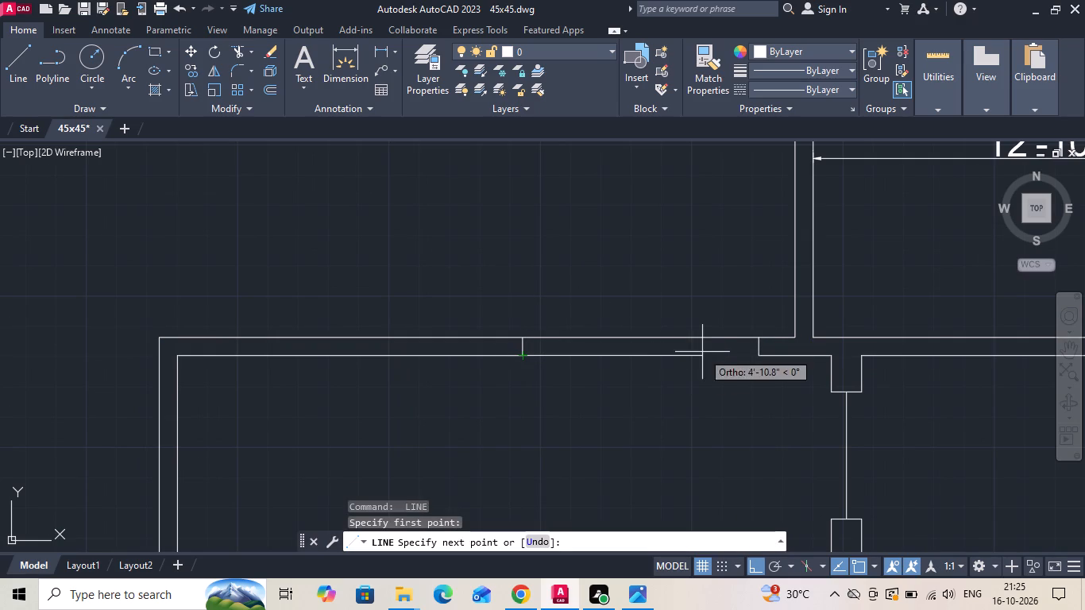
pyautogui.click(755, 354)
pyautogui.press('Escape')
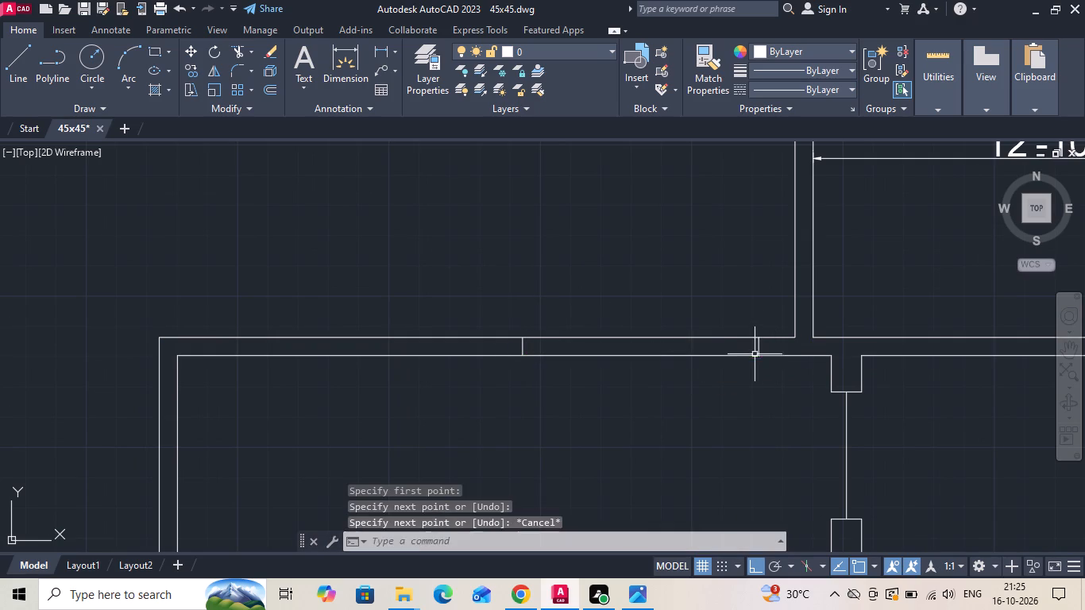
# Change the colour of the two lines across the living room opening to grey 99,100,102.
pyautogui.moveTo(698, 384); pyautogui.dragTo(687, 365)
pyautogui.click(677, 321)
pyautogui.click(755, 53)
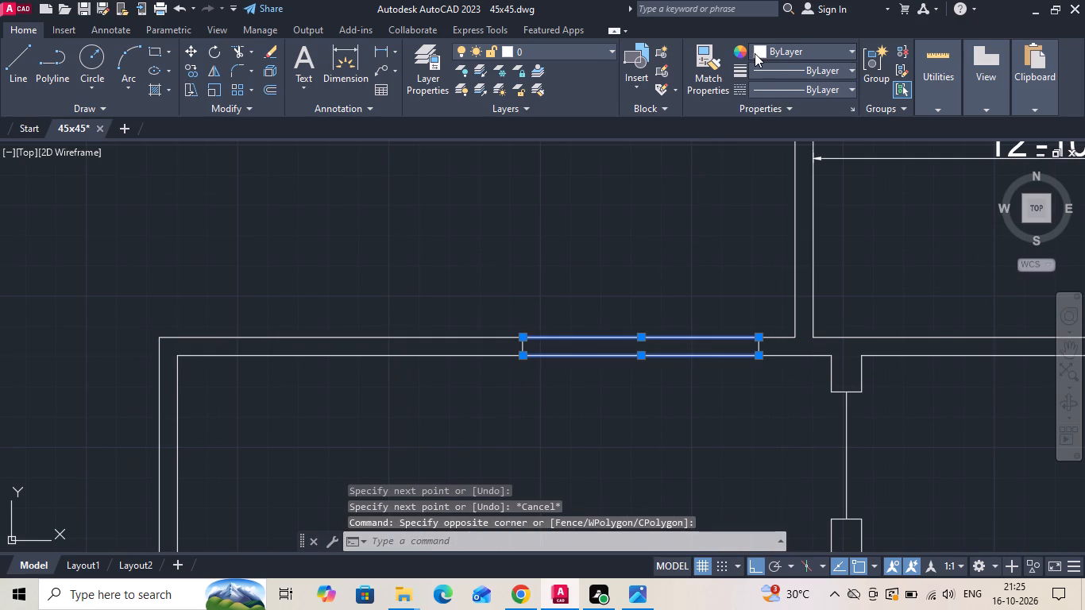
pyautogui.click(760, 118)
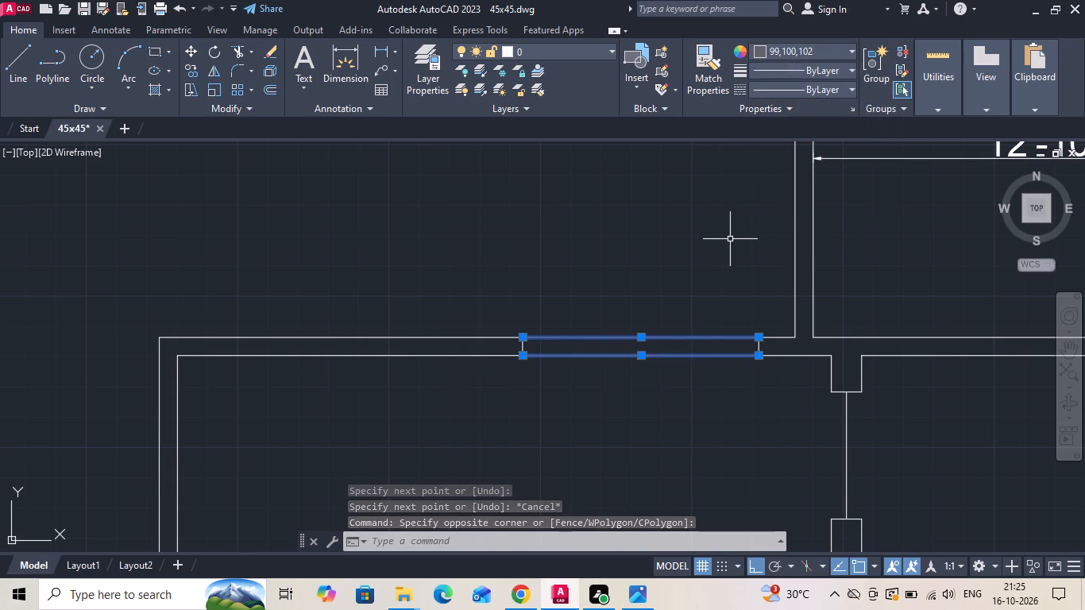
pyautogui.press('Escape')
# Save the 45x45 drawing.
pyautogui.hotkey('ctrl', 's')
pyautogui.scroll(-2, 723, 253)
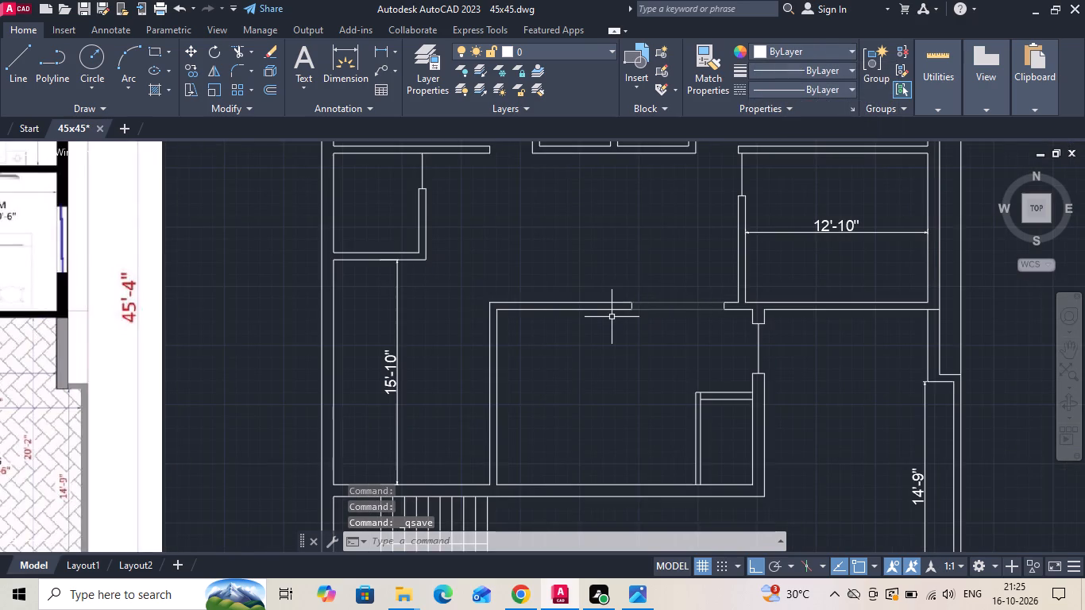
pyautogui.scroll(-1, 611, 317)
pyautogui.scroll(-1, 492, 339)
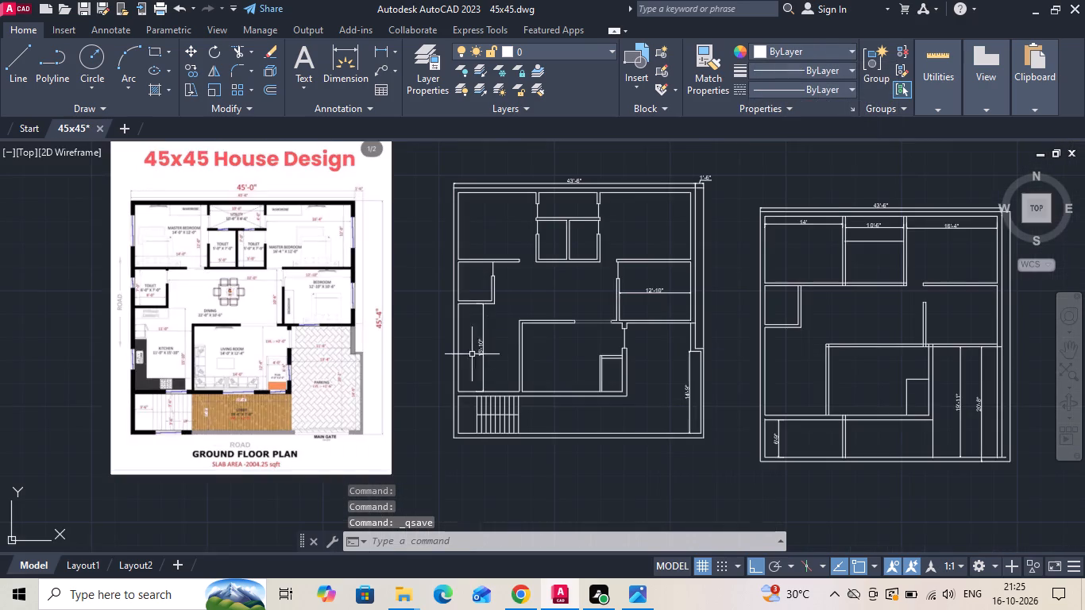
pyautogui.moveTo(488, 369); pyautogui.dragTo(550, 361, button='middle')
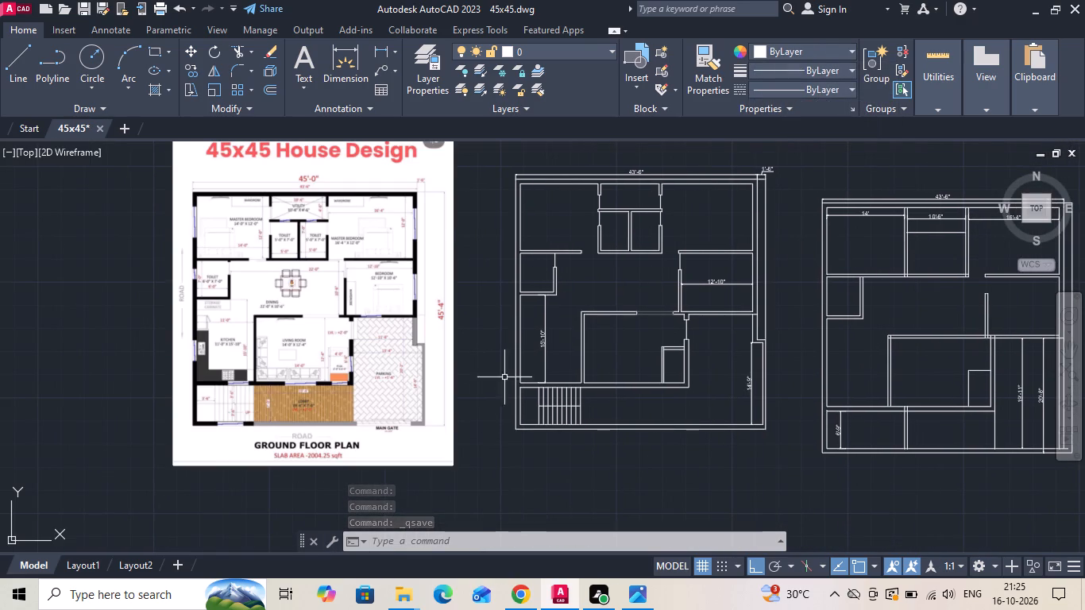
pyautogui.scroll(2, 257, 403)
pyautogui.scroll(-2, 280, 397)
pyautogui.hotkey('ctrl', 's')
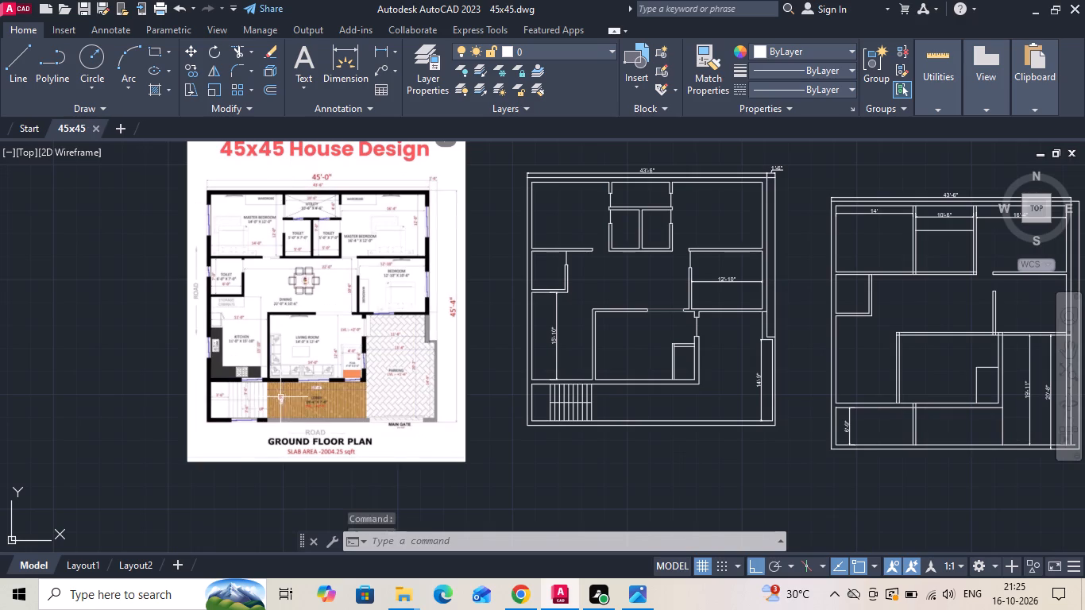
# Open the recent drawing 50x40.dwg and bring its ground and first floor plans into view.
pyautogui.click(10, 16)
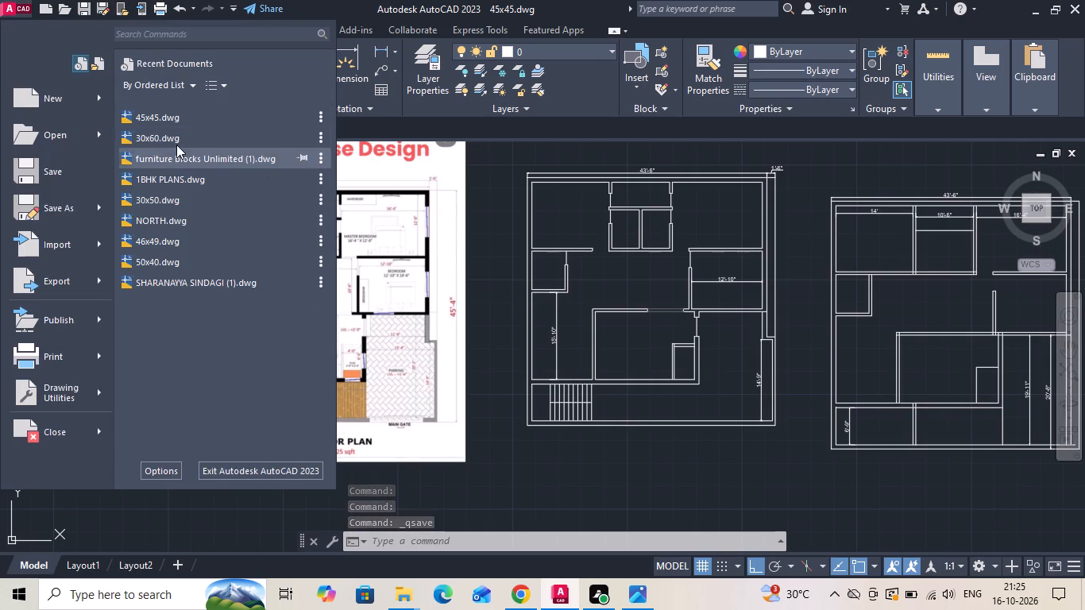
pyautogui.click(150, 268)
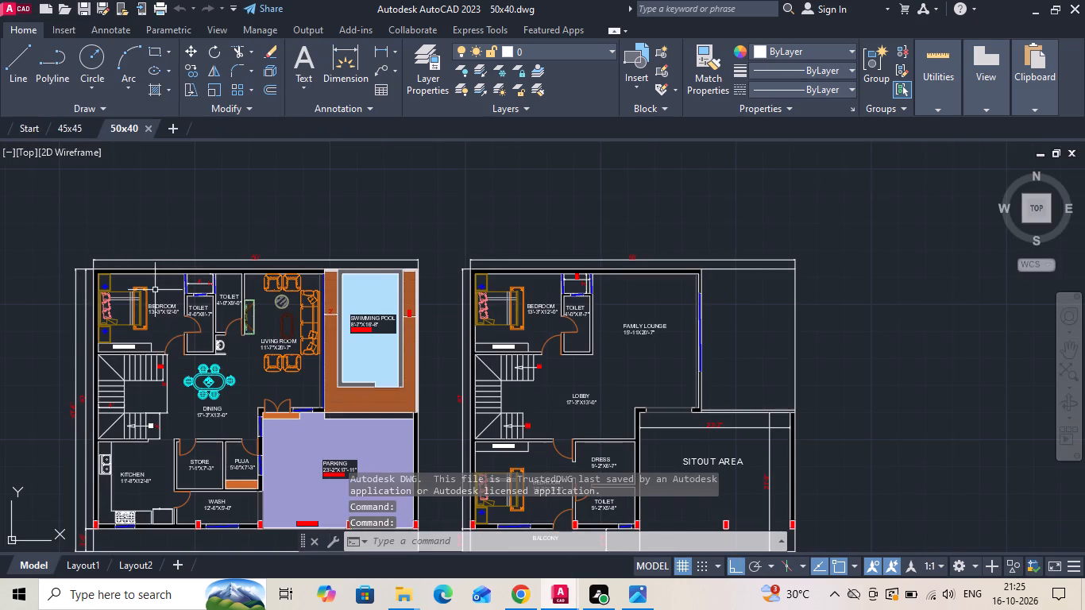
pyautogui.moveTo(191, 284); pyautogui.dragTo(392, 241, button='middle')
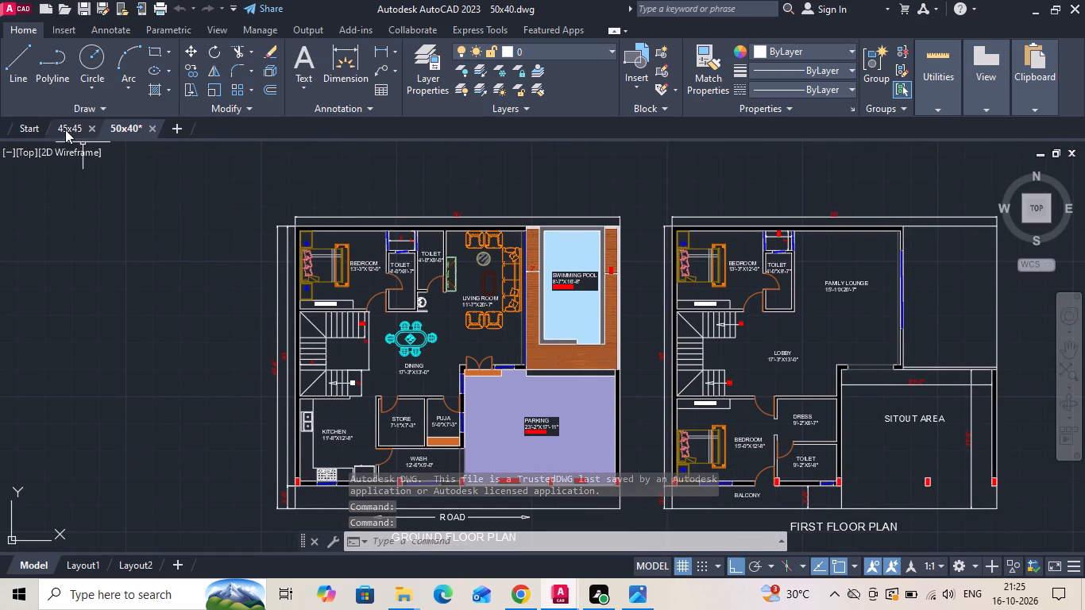
# Compare the 45x45 reference plan with the 50x40 drawing and return to the 45x45 drawing.
pyautogui.click(65, 129)
pyautogui.scroll(2, 265, 223)
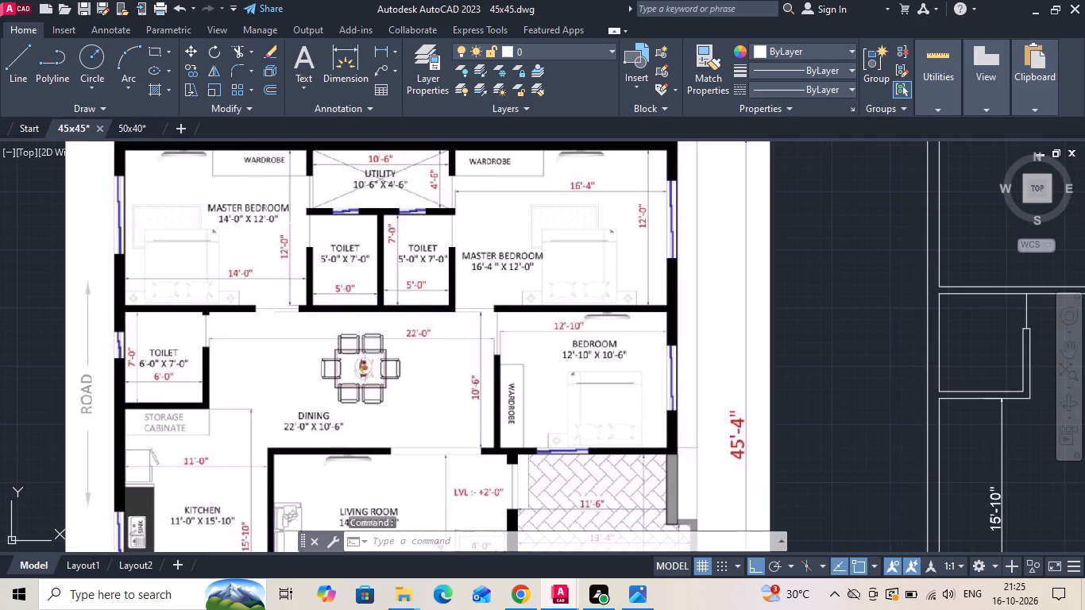
pyautogui.click(130, 134)
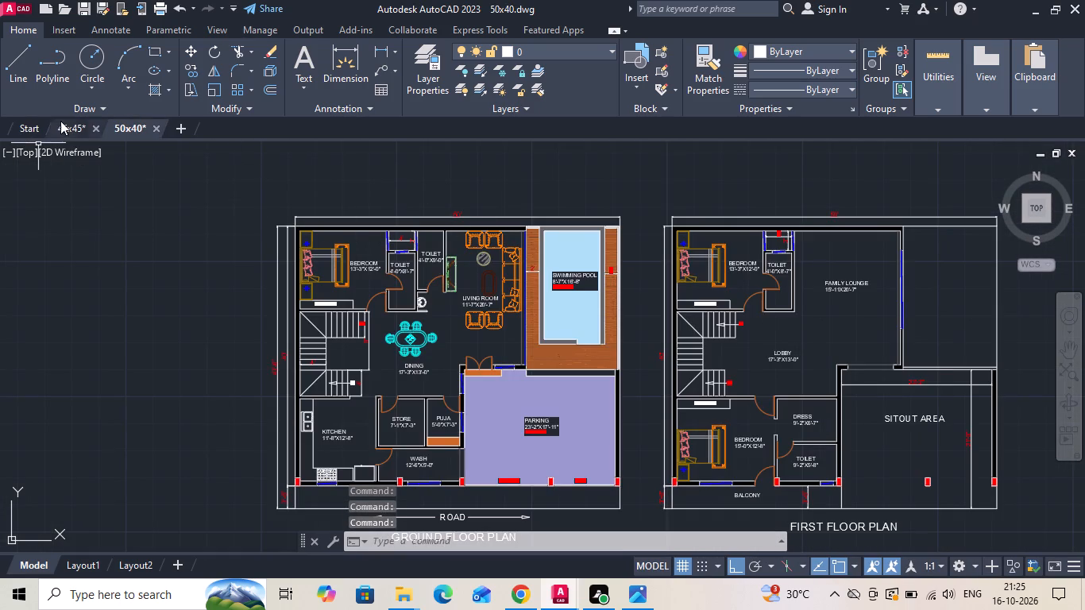
pyautogui.click(67, 122)
pyautogui.scroll(-2, 322, 268)
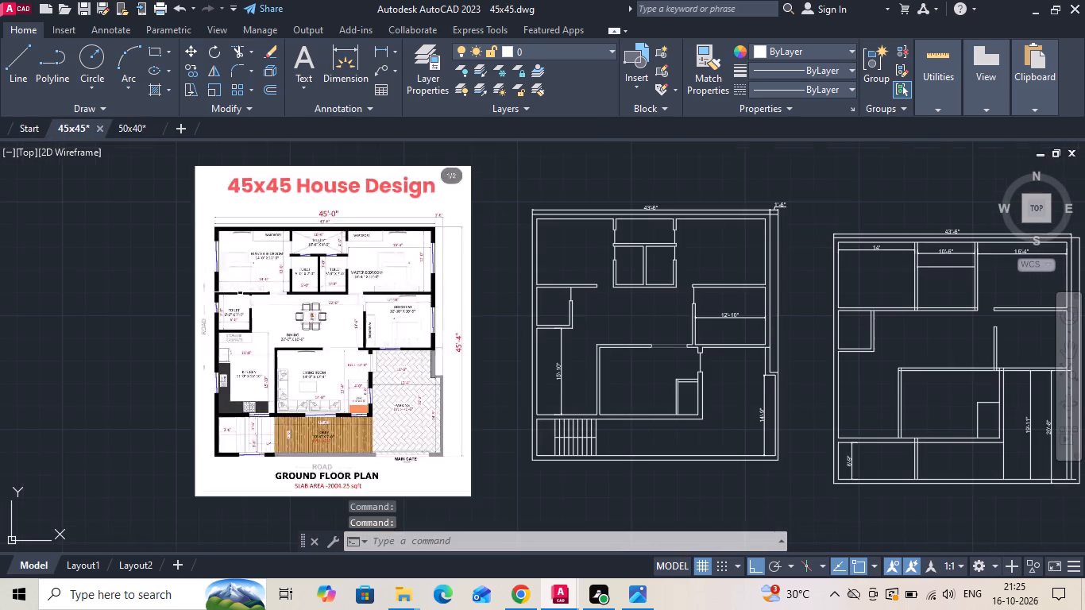
pyautogui.scroll(3, 722, 251)
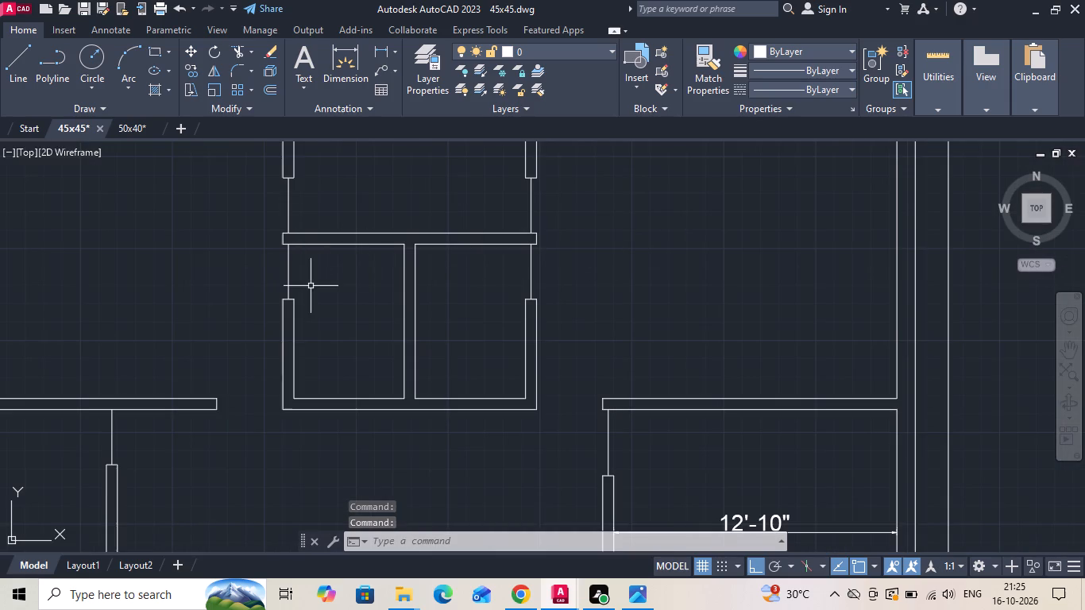
# Draw a vertical guide line from the middle of the left small room's bottom wall, offset it 12 to the left, and delete the original.
pyautogui.write('l')
pyautogui.press('space')
pyautogui.click(349, 397)
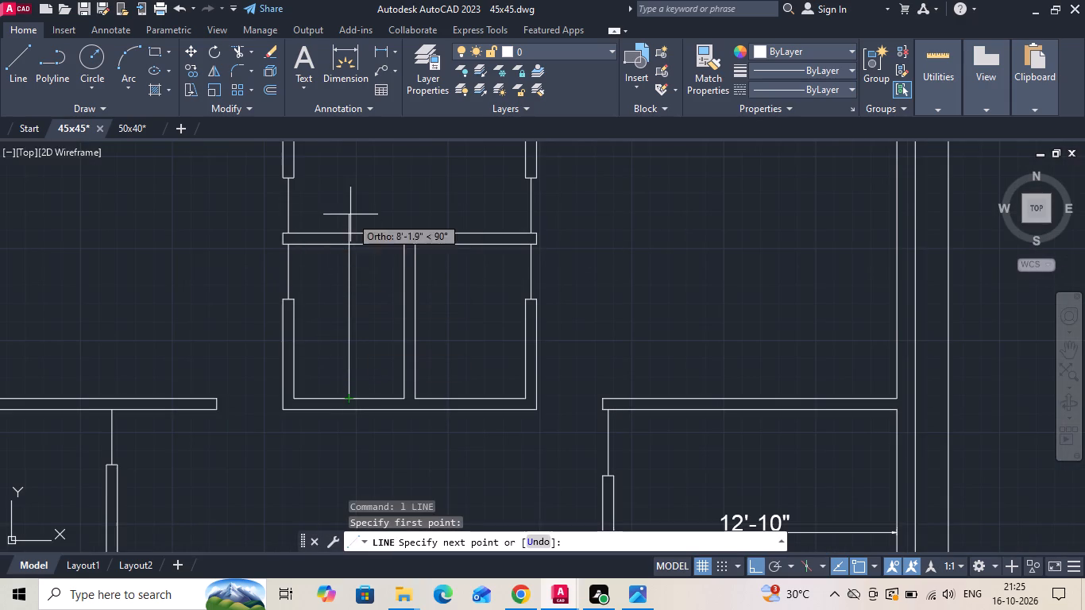
pyautogui.click(353, 203)
pyautogui.press('Escape')
pyautogui.write('o 12')
pyautogui.press('space')
pyautogui.click(349, 272)
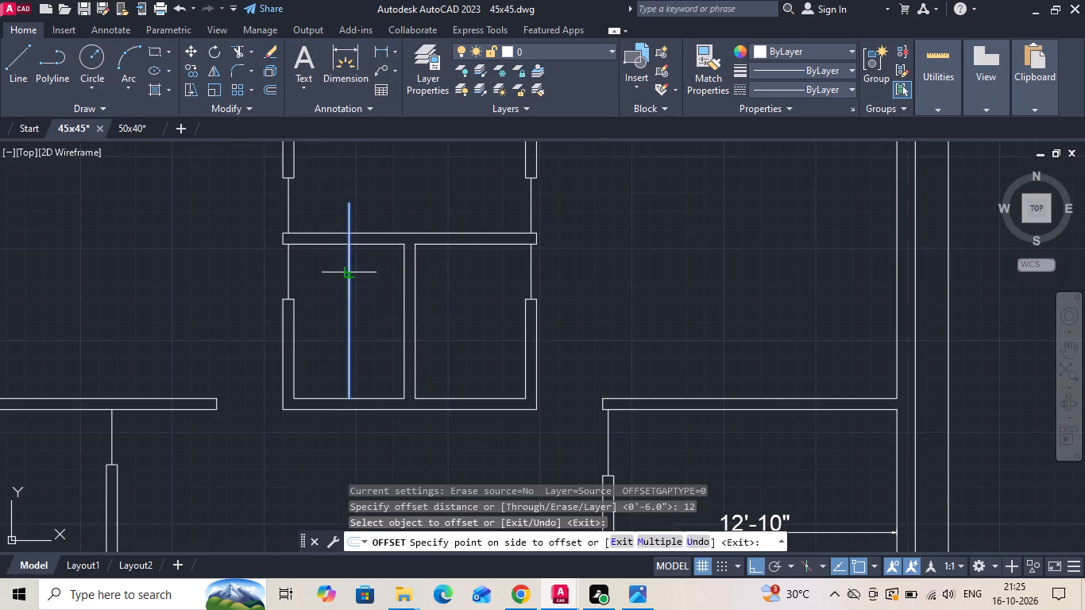
pyautogui.click(330, 291)
pyautogui.press('Escape')
pyautogui.click(348, 307)
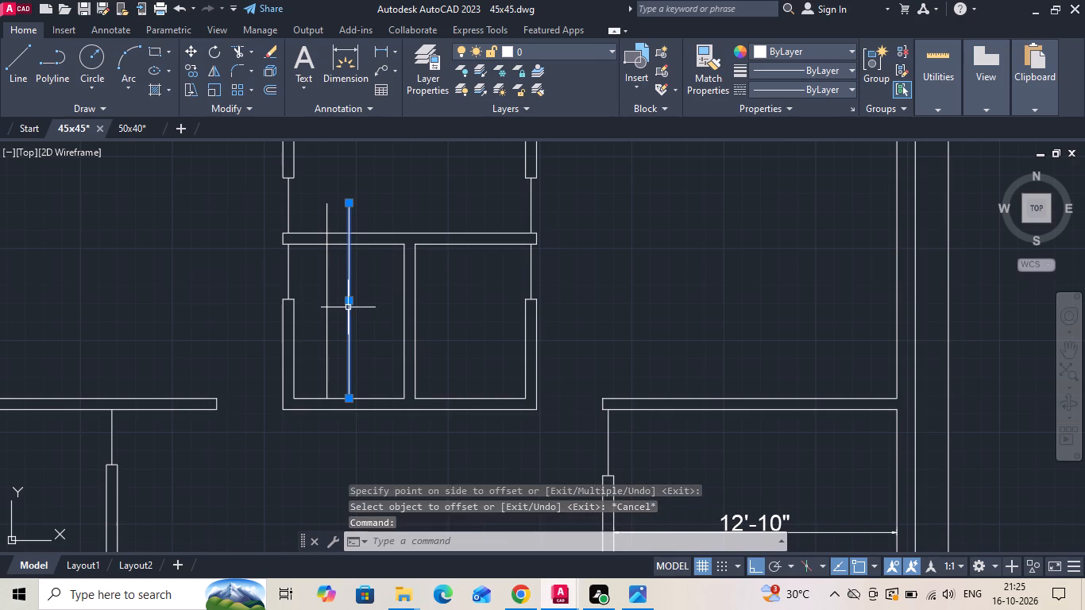
pyautogui.press('Delete')
# Copy the blue sliding window and its two end lines from the wall above the toilet in the 50x40 drawing.
pyautogui.click(134, 131)
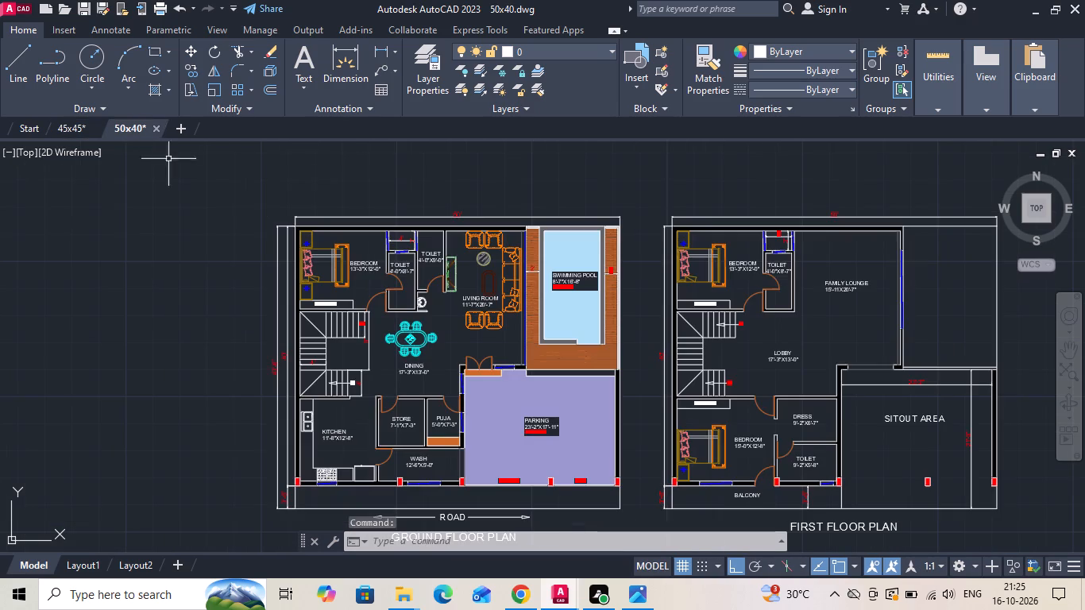
pyautogui.scroll(4, 420, 256)
pyautogui.scroll(2, 445, 194)
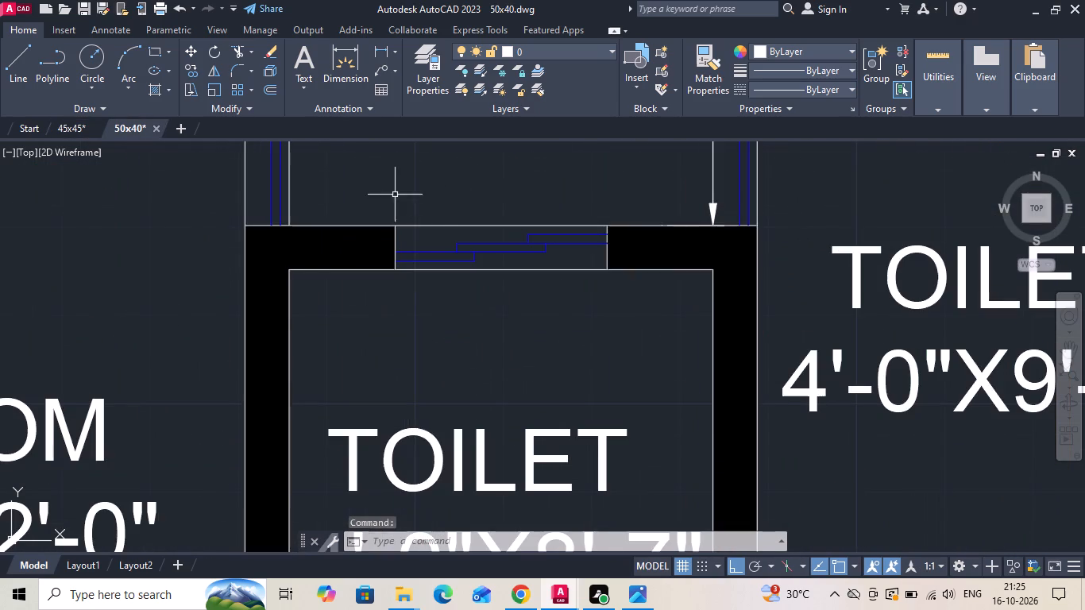
pyautogui.scroll(1, 638, 226)
pyautogui.click(585, 274)
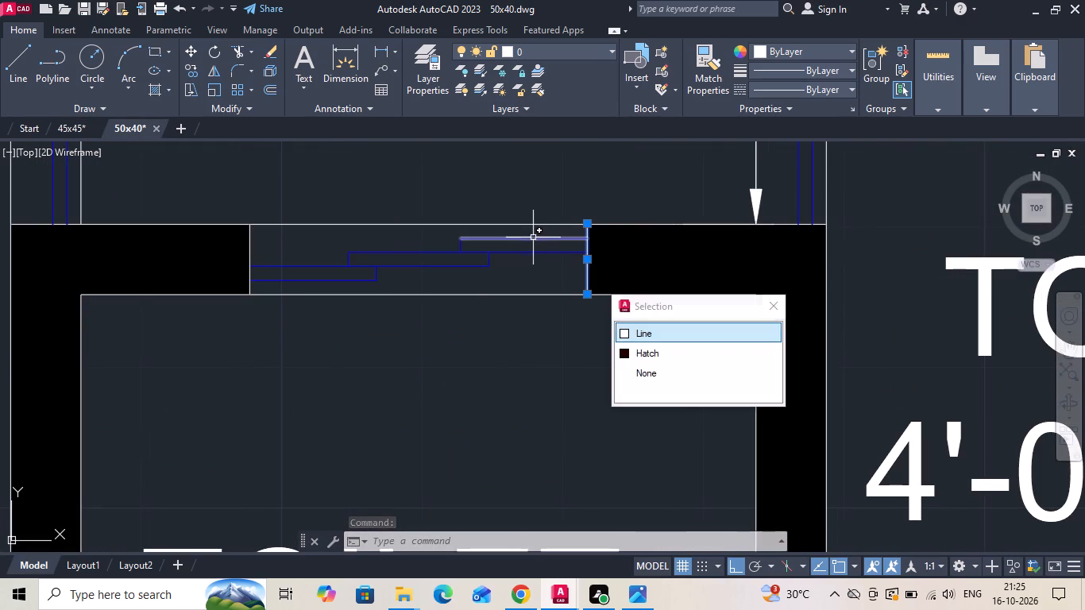
pyautogui.moveTo(531, 235); pyautogui.dragTo(514, 238)
pyautogui.click(319, 283)
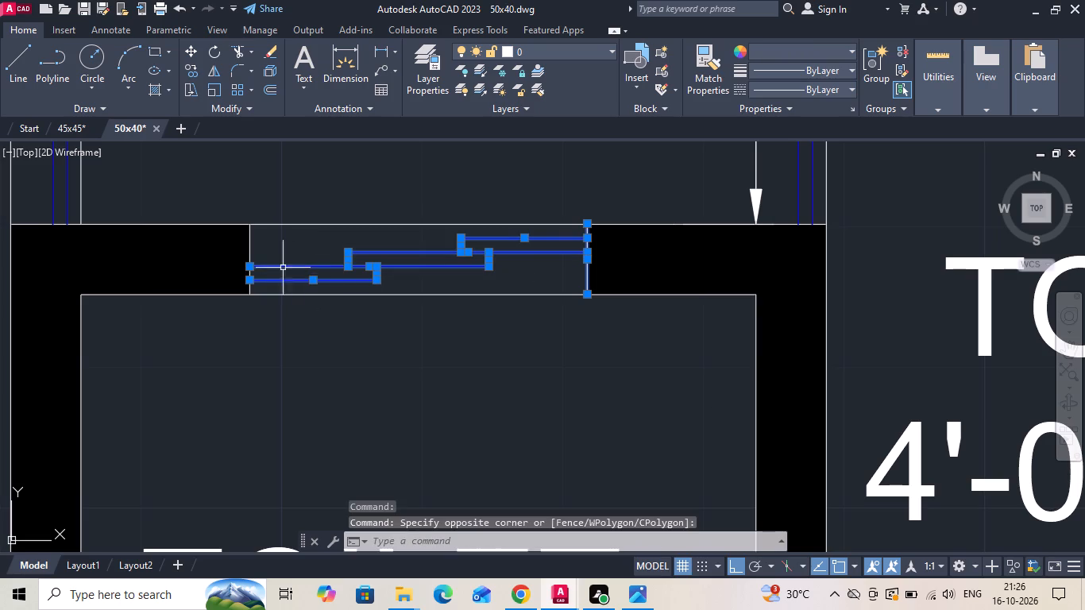
pyautogui.click(250, 239)
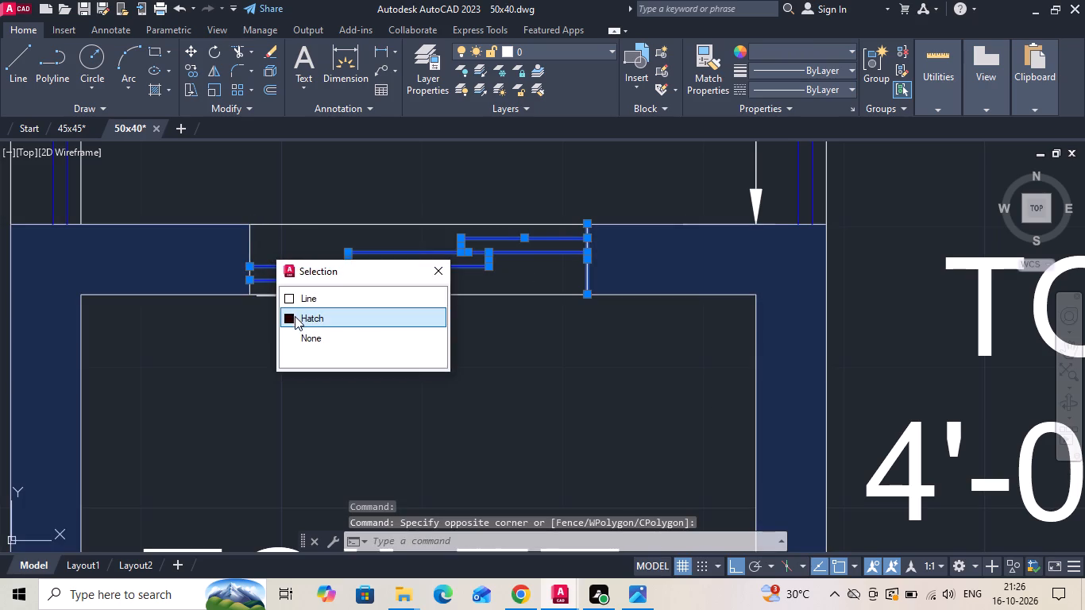
pyautogui.click(338, 198)
pyautogui.click(334, 183)
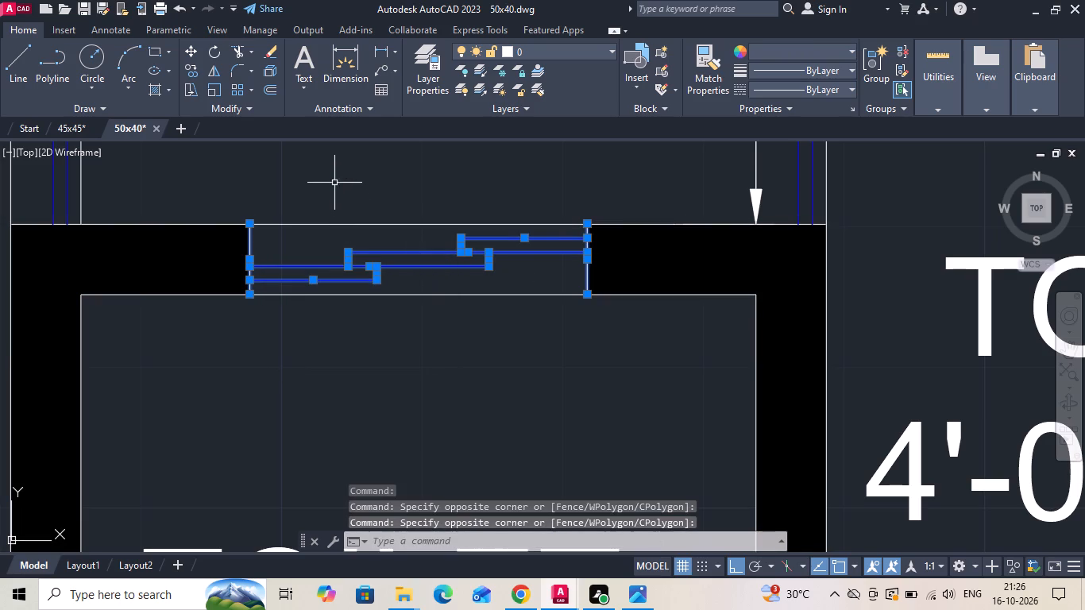
pyautogui.hotkey('ctrl', 'c')
# Paste the window into the 45x45 drawing and move its lower-left corner to where the guide line meets the wall's lower edge.
pyautogui.click(68, 125)
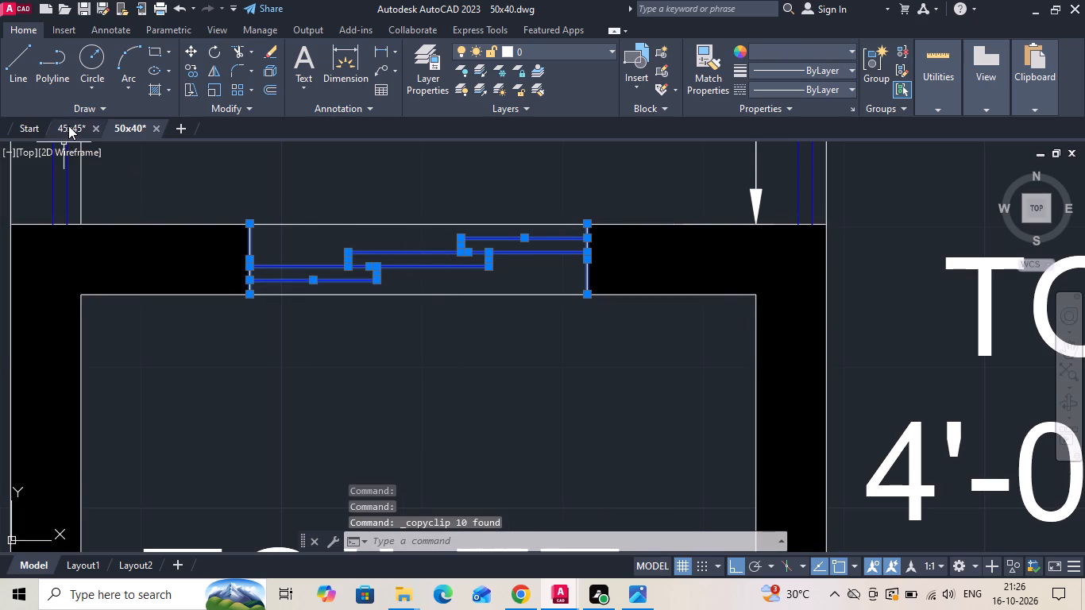
pyautogui.hotkey('ctrl', 'v')
pyautogui.scroll(2, 333, 263)
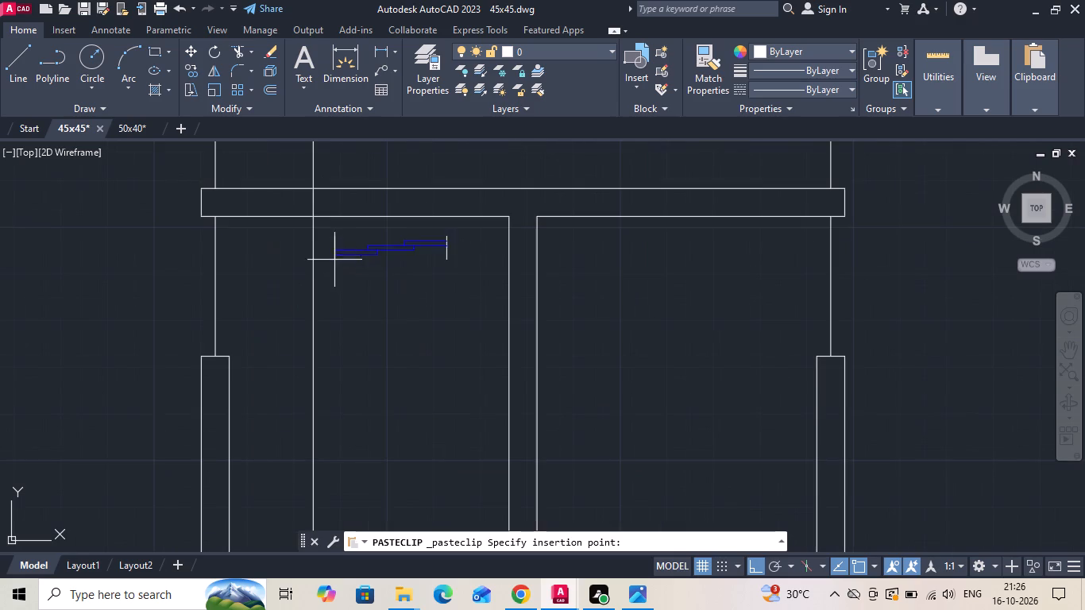
pyautogui.click(336, 277)
pyautogui.press('Escape')
pyautogui.moveTo(325, 246); pyautogui.dragTo(342, 271)
pyautogui.click(466, 302)
pyautogui.rightClick(466, 302)
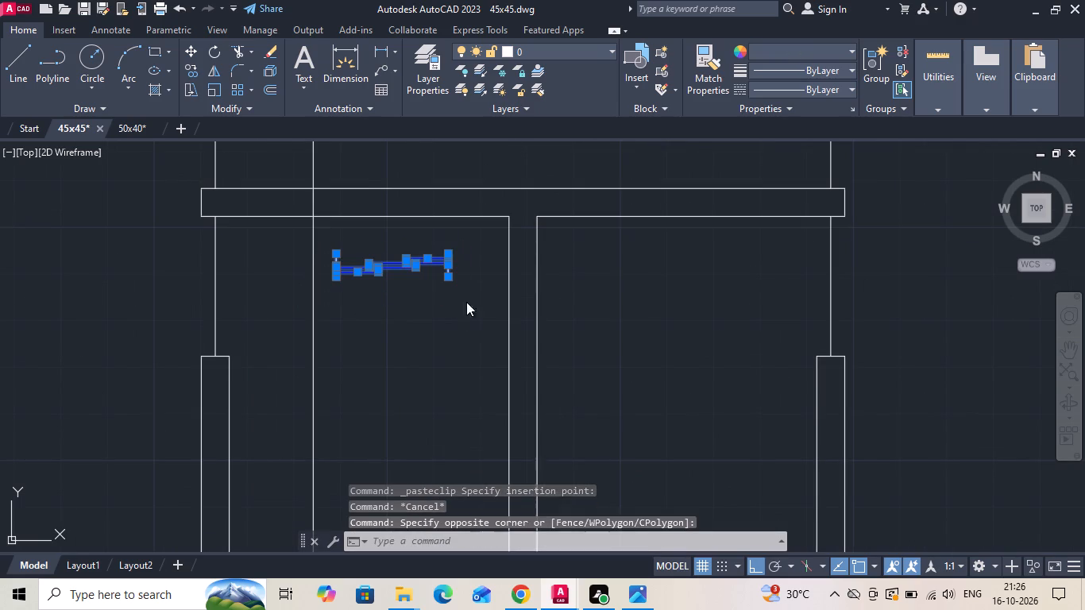
pyautogui.click(493, 311)
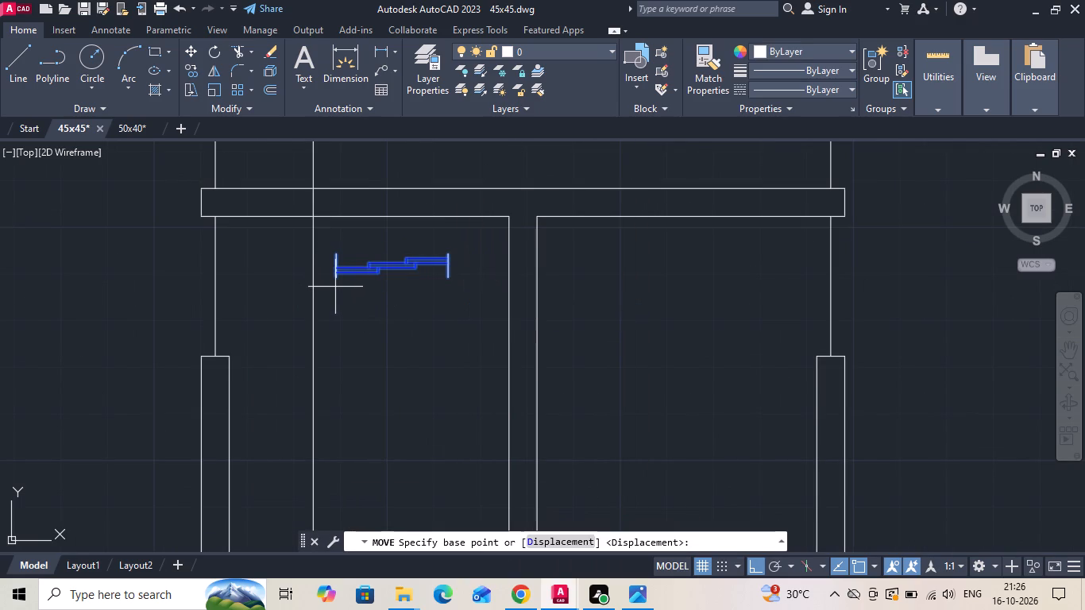
pyautogui.click(335, 282)
pyautogui.scroll(2, 307, 227)
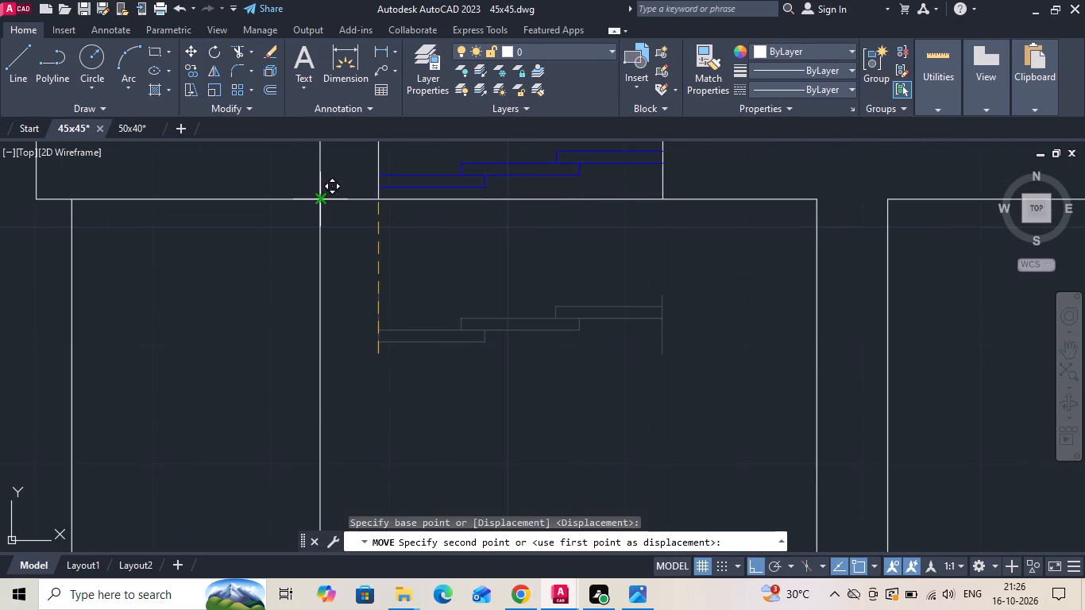
pyautogui.click(317, 200)
# Measure the pasted window's width with a linear dimension, without placing it.
pyautogui.scroll(-2, 396, 284)
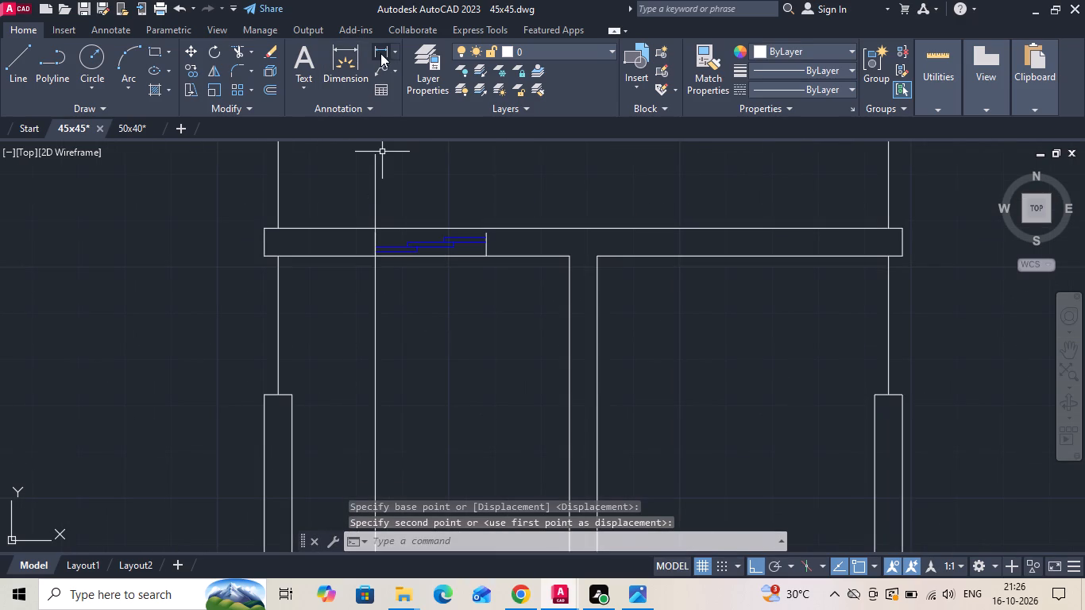
pyautogui.click(382, 54)
pyautogui.scroll(1, 461, 218)
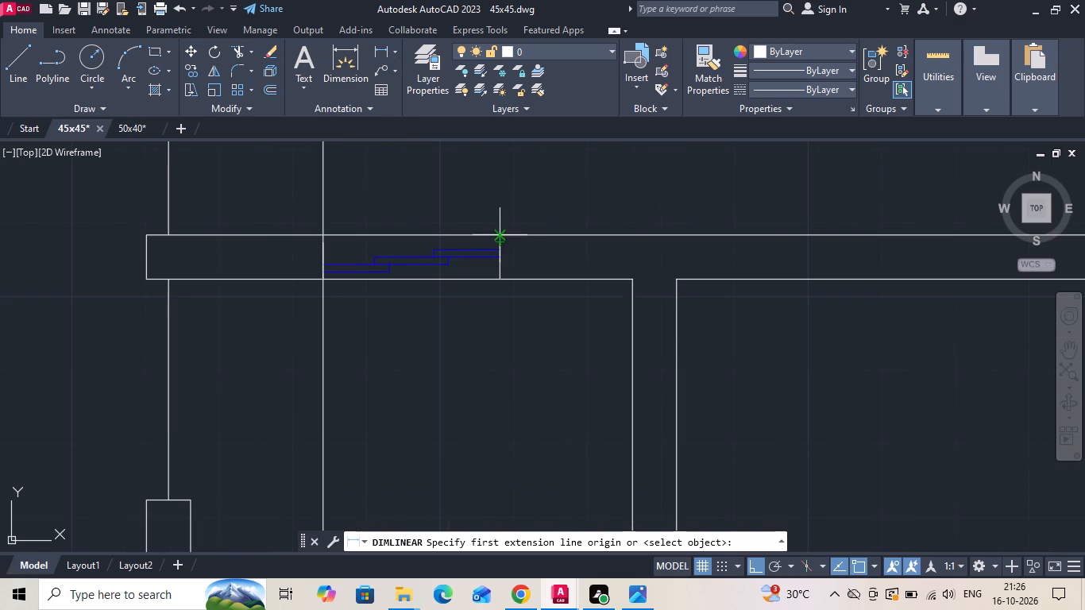
pyautogui.click(496, 230)
pyautogui.click(326, 235)
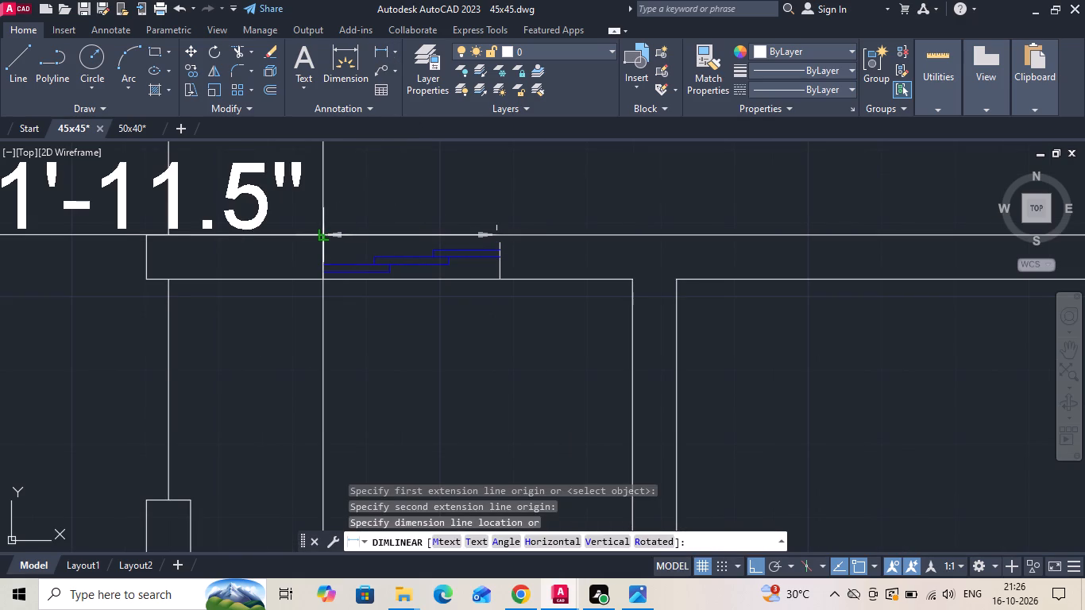
pyautogui.scroll(-1, 326, 235)
pyautogui.press('Escape')
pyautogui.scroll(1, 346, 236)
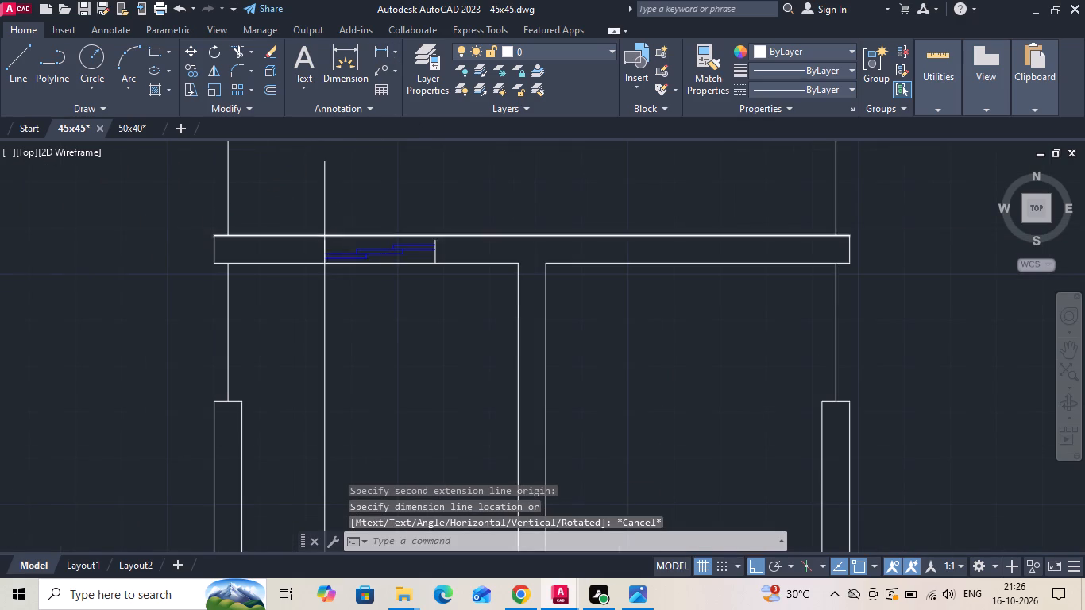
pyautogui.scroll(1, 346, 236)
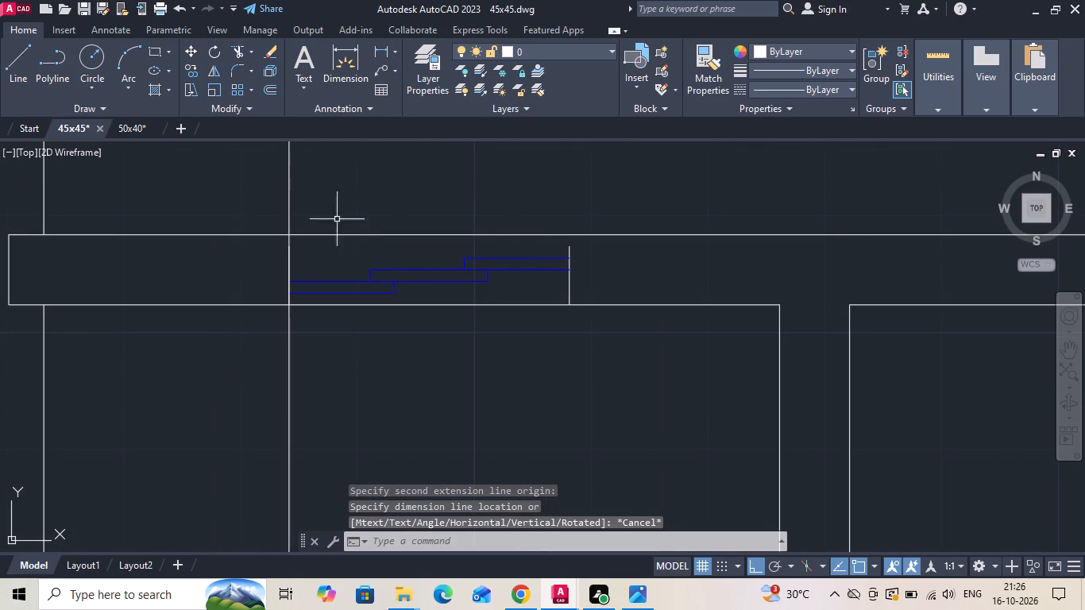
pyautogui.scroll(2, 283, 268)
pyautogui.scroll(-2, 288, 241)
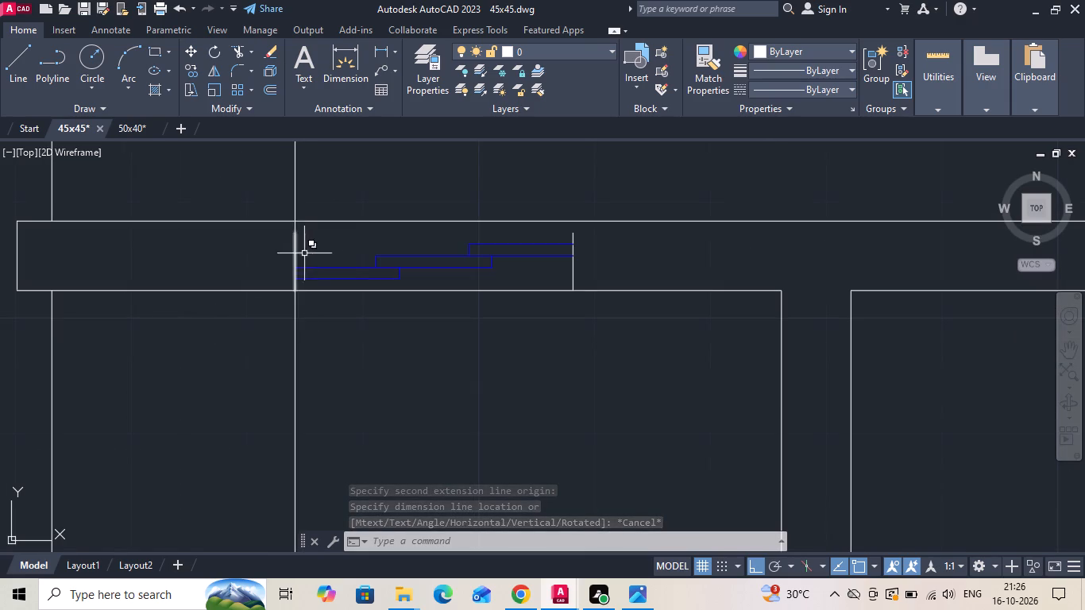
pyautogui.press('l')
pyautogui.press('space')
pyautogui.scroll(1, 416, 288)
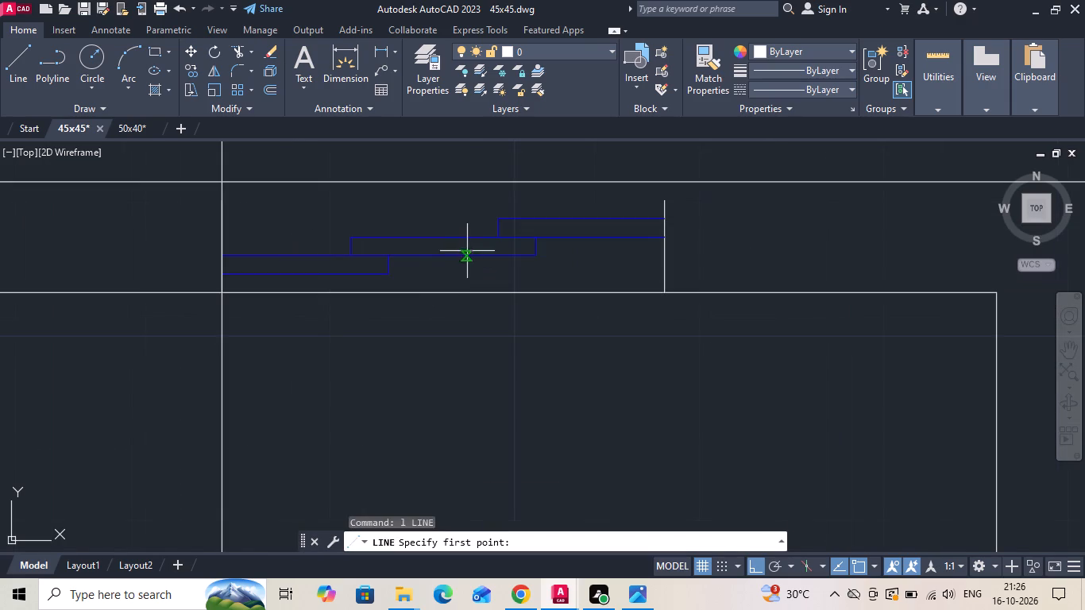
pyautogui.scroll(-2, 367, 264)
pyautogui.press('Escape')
# Delete the vertical guide line passing through the window's left end.
pyautogui.moveTo(354, 335); pyautogui.dragTo(306, 346)
pyautogui.click(301, 346)
pyautogui.press('Escape')
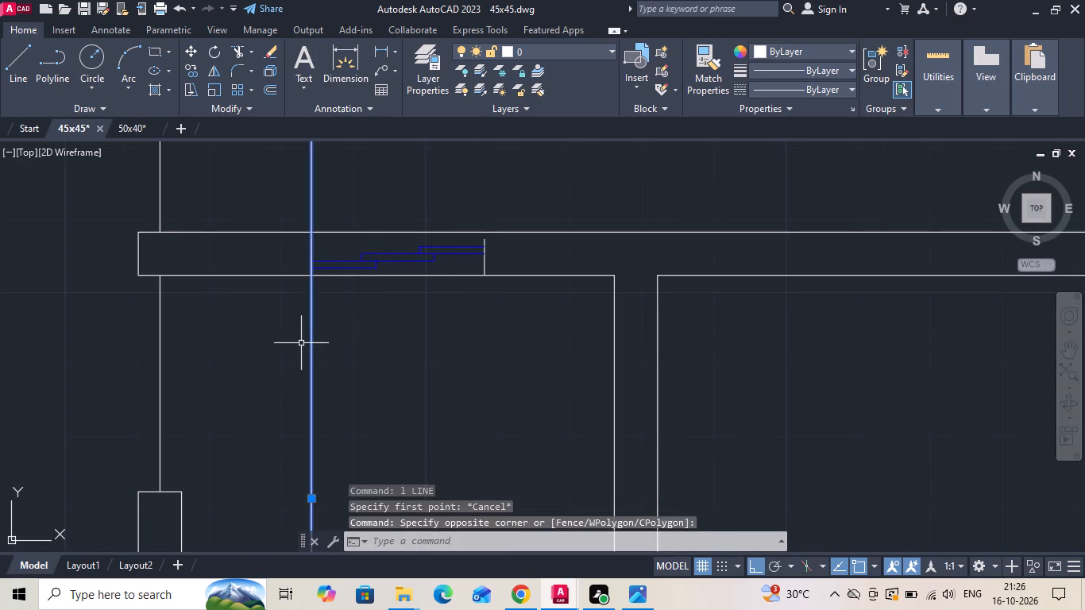
pyautogui.moveTo(365, 204); pyautogui.dragTo(326, 210)
pyautogui.click(282, 201)
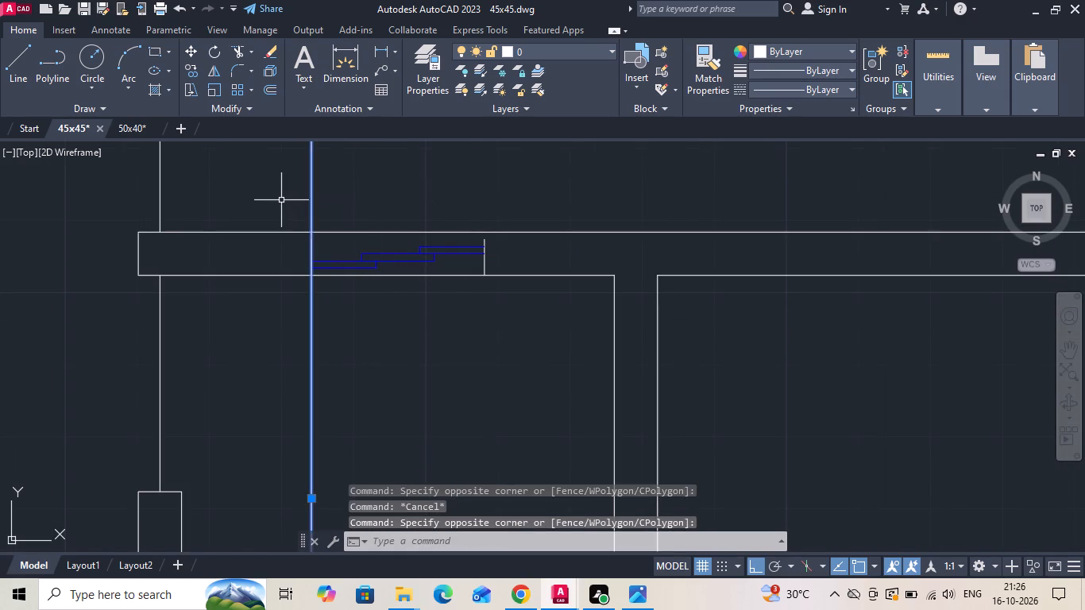
pyautogui.press('Delete')
# Move the window with its end lines straight up by 0.5 within the wall.
pyautogui.scroll(1, 284, 206)
pyautogui.moveTo(299, 220); pyautogui.dragTo(308, 245)
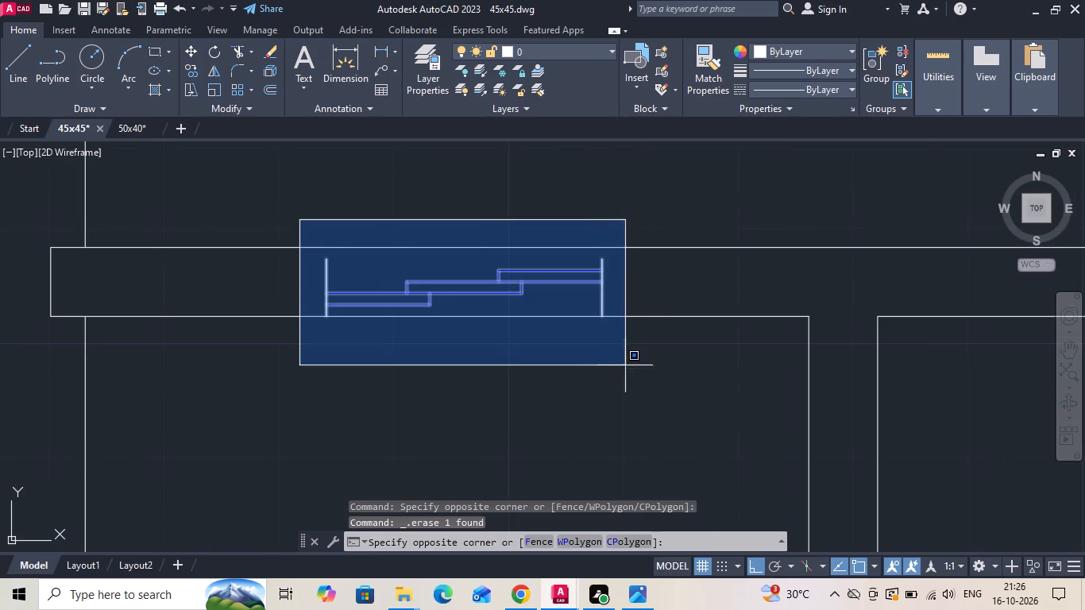
pyautogui.click(634, 362)
pyautogui.rightClick(616, 364)
pyautogui.click(639, 315)
pyautogui.click(607, 410)
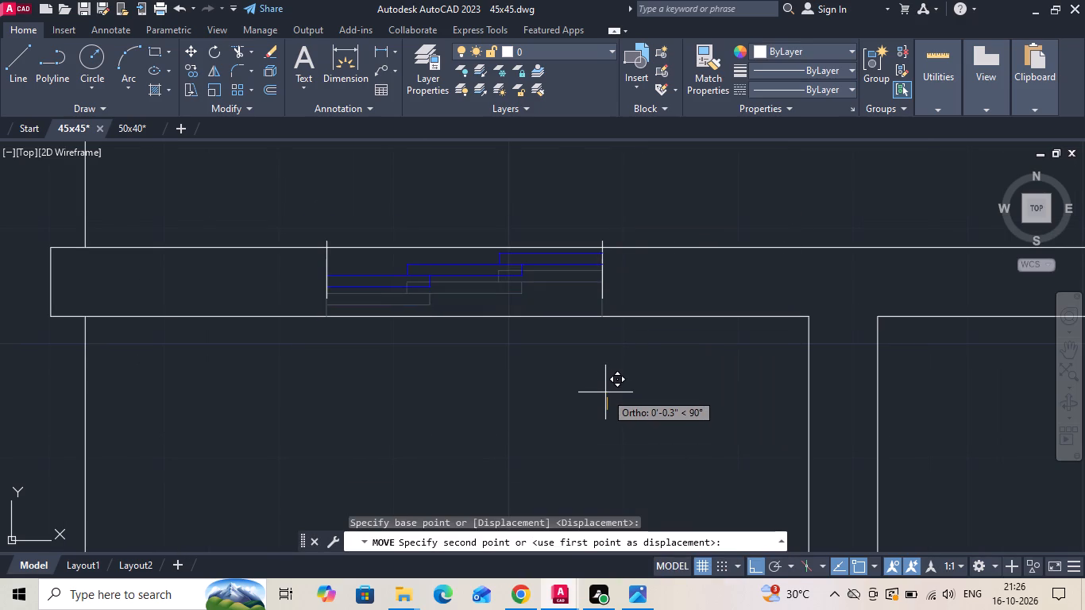
pyautogui.write('.5')
pyautogui.press('Return')
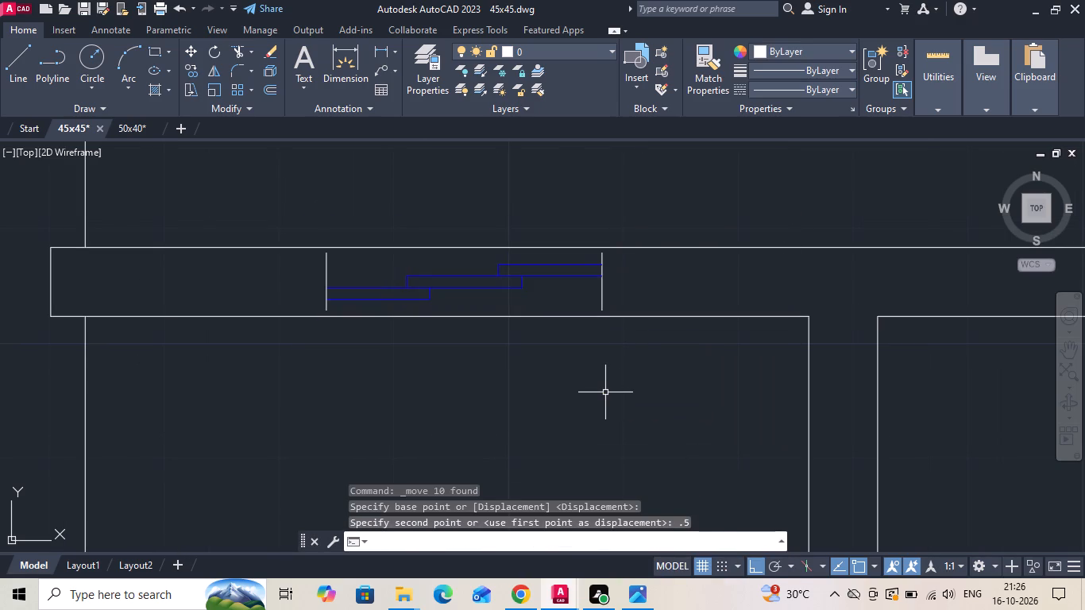
# Extend both end lines of the window to the wall's upper and lower edges.
pyautogui.write('ex')
pyautogui.press('space')
pyautogui.click(304, 272)
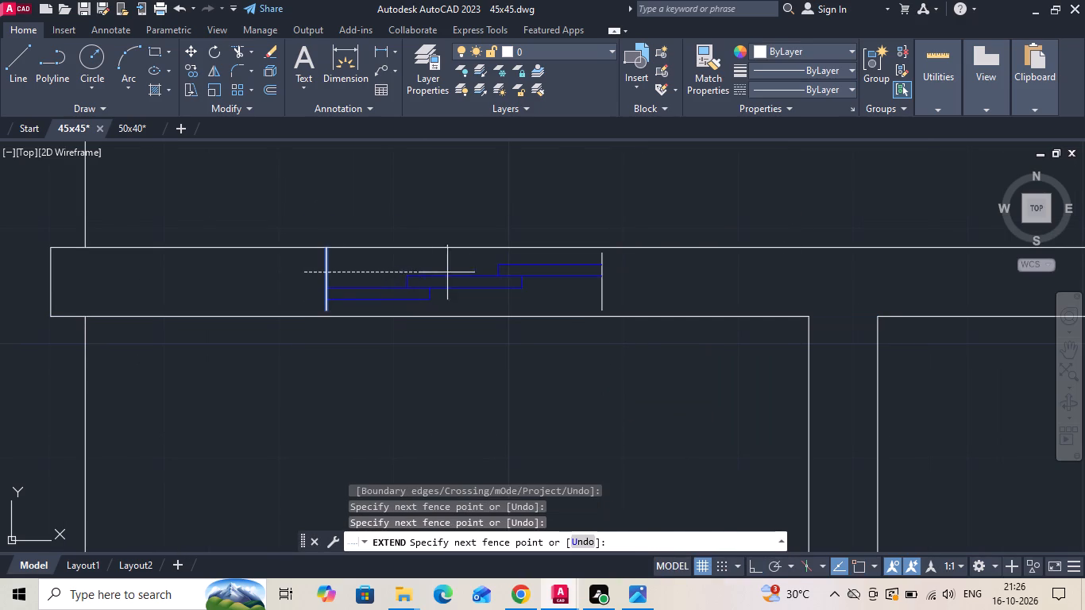
pyautogui.click(605, 257)
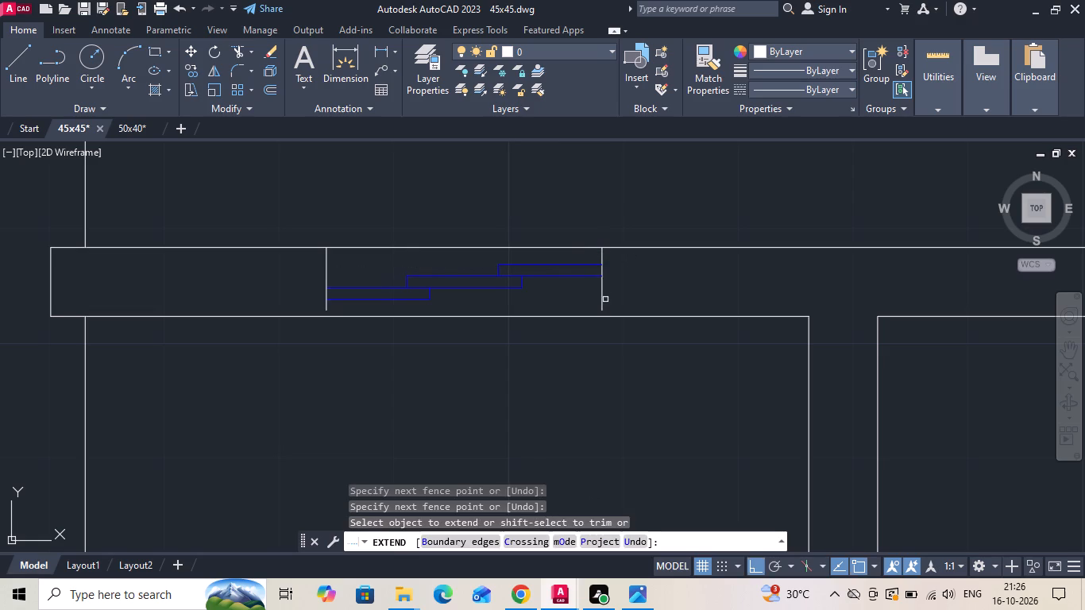
pyautogui.click(604, 301)
pyautogui.click(577, 315)
pyautogui.moveTo(343, 309); pyautogui.dragTo(326, 314)
pyautogui.click(301, 313)
pyautogui.press('Escape')
# Measure the distance between the window's two end lines along the wall's upper edge.
pyautogui.click(375, 52)
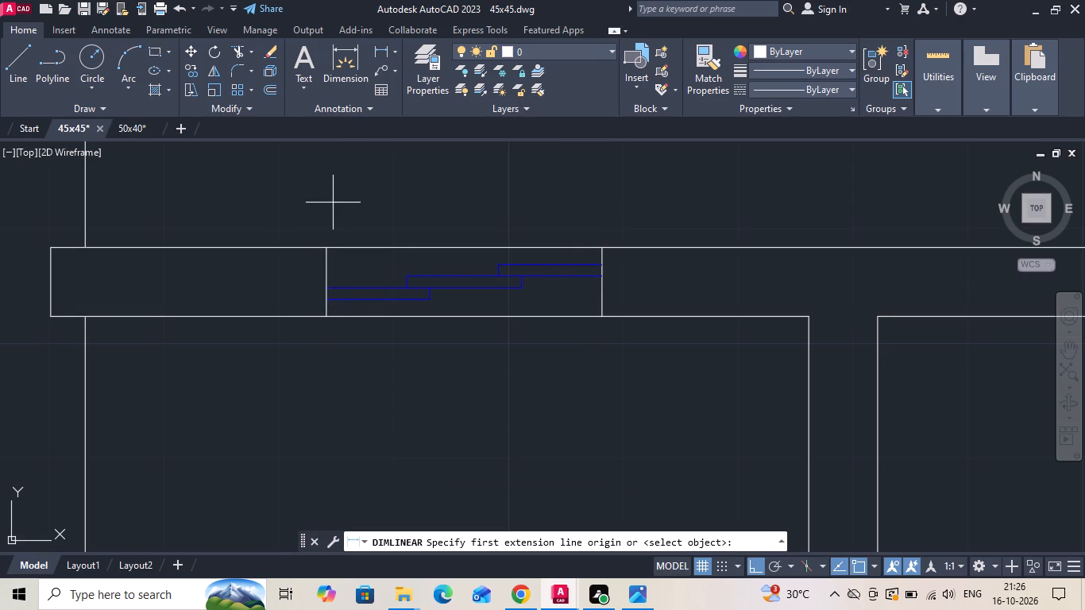
pyautogui.click(328, 245)
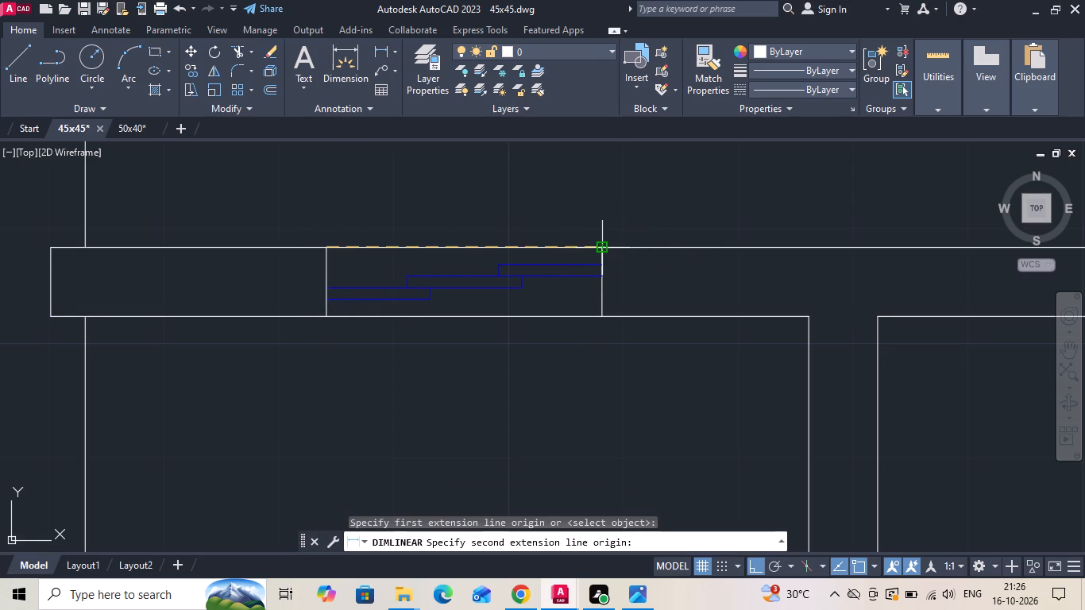
pyautogui.click(605, 248)
pyautogui.press('Escape')
# Copy the window into the wall above the right small room, using the two rooms' inner bottom-right corners as base and target points.
pyautogui.scroll(-2, 496, 268)
pyautogui.click(408, 315)
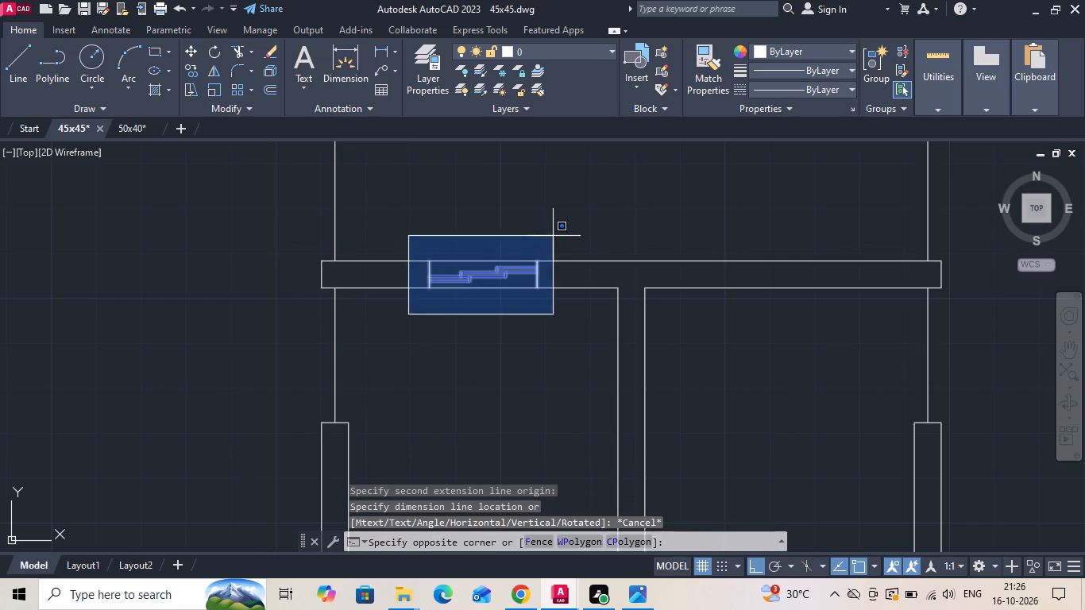
pyautogui.click(555, 231)
pyautogui.rightClick(555, 231)
pyautogui.click(593, 323)
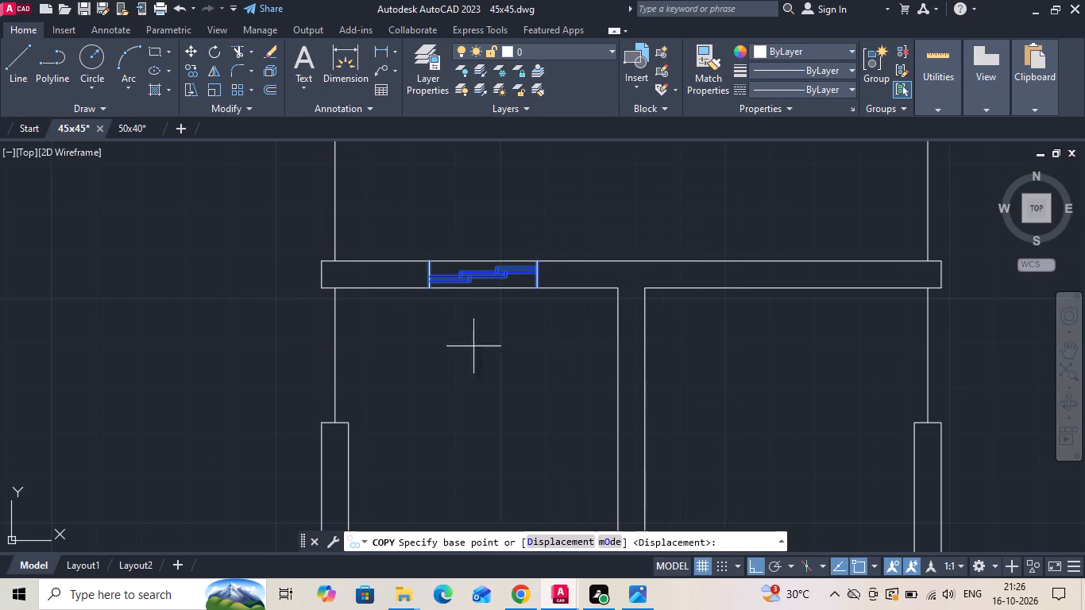
pyautogui.scroll(-1, 403, 286)
pyautogui.moveTo(415, 434); pyautogui.dragTo(415, 366, button='middle')
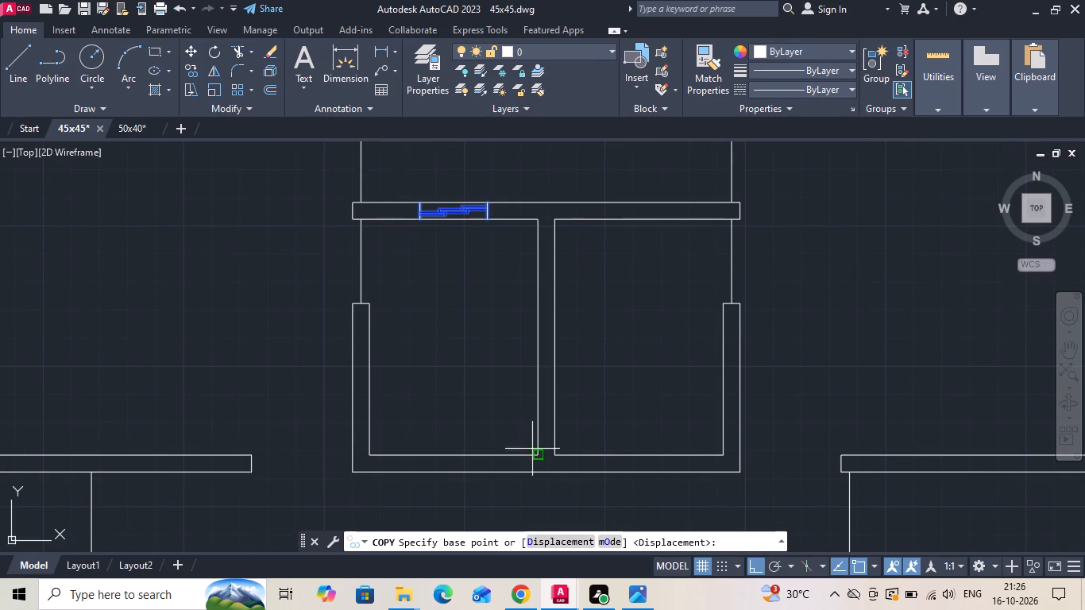
pyautogui.click(536, 453)
pyautogui.click(728, 460)
pyautogui.press('Escape')
pyautogui.scroll(-1, 676, 427)
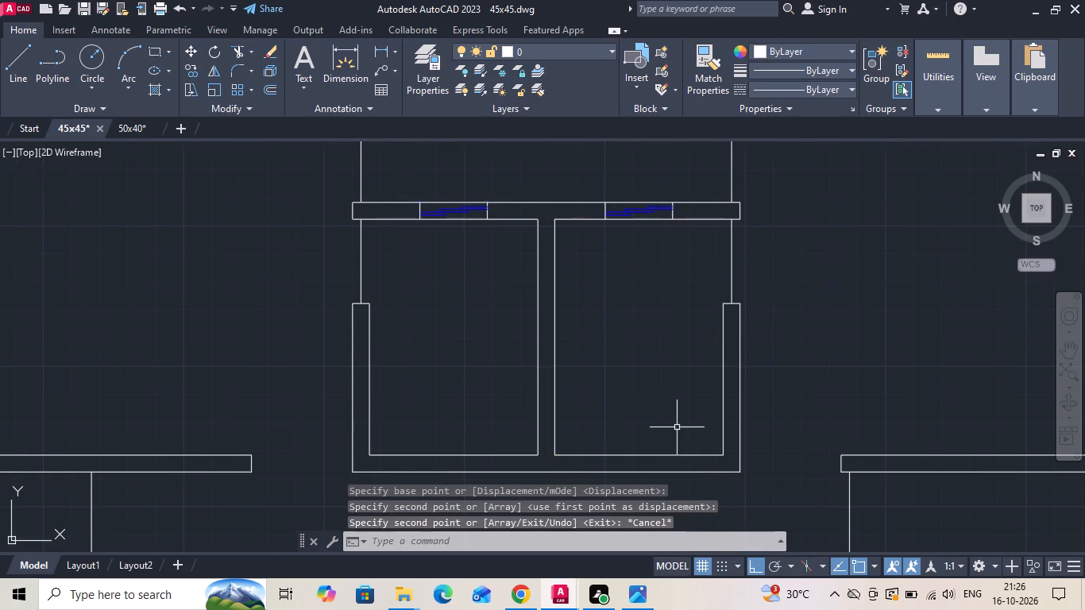
# Measure the width of the kitchen's lower window in the reference image.
pyautogui.scroll(-2, 651, 419)
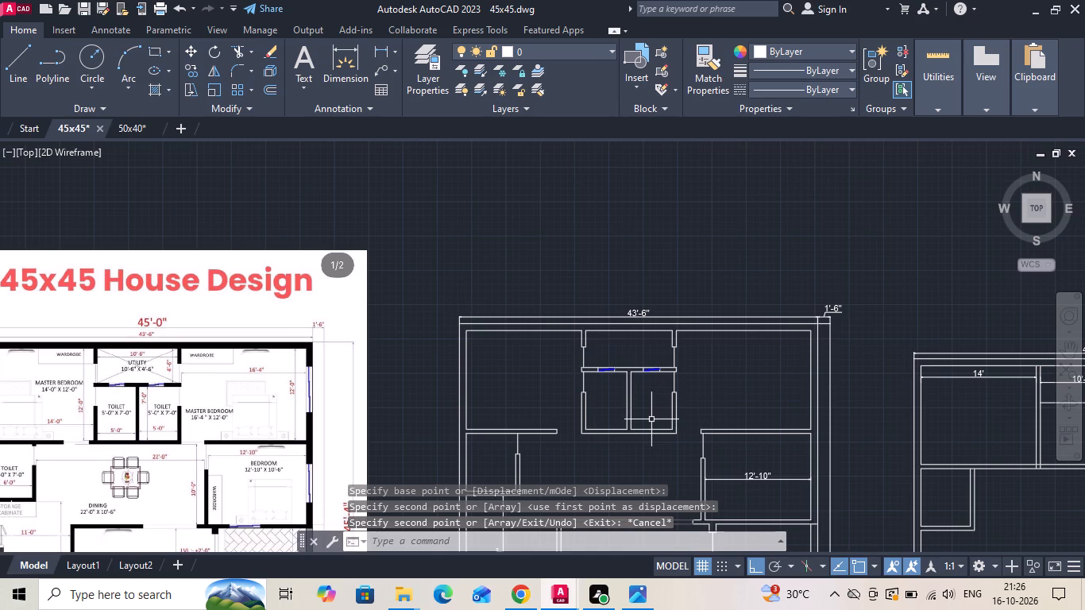
pyautogui.moveTo(629, 400); pyautogui.dragTo(640, 271, button='middle')
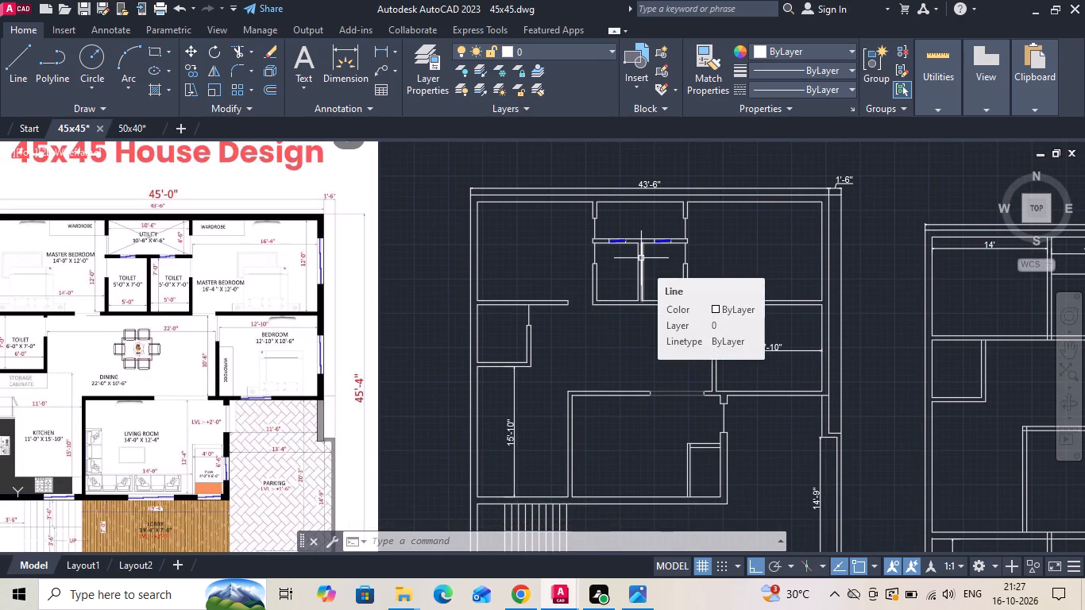
pyautogui.click(383, 54)
pyautogui.scroll(-1, 398, 261)
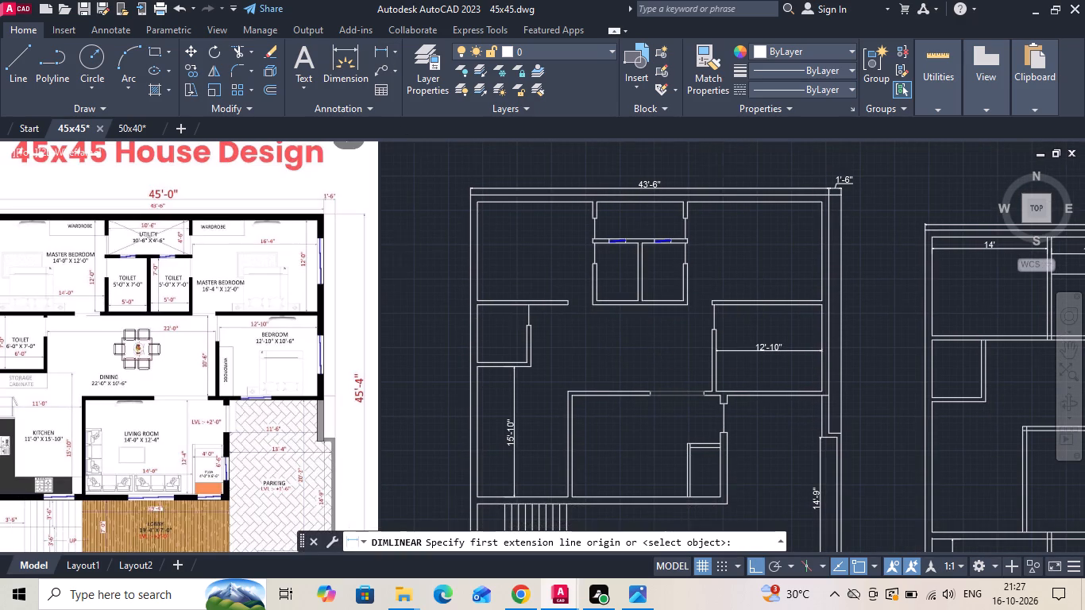
pyautogui.scroll(2, 165, 389)
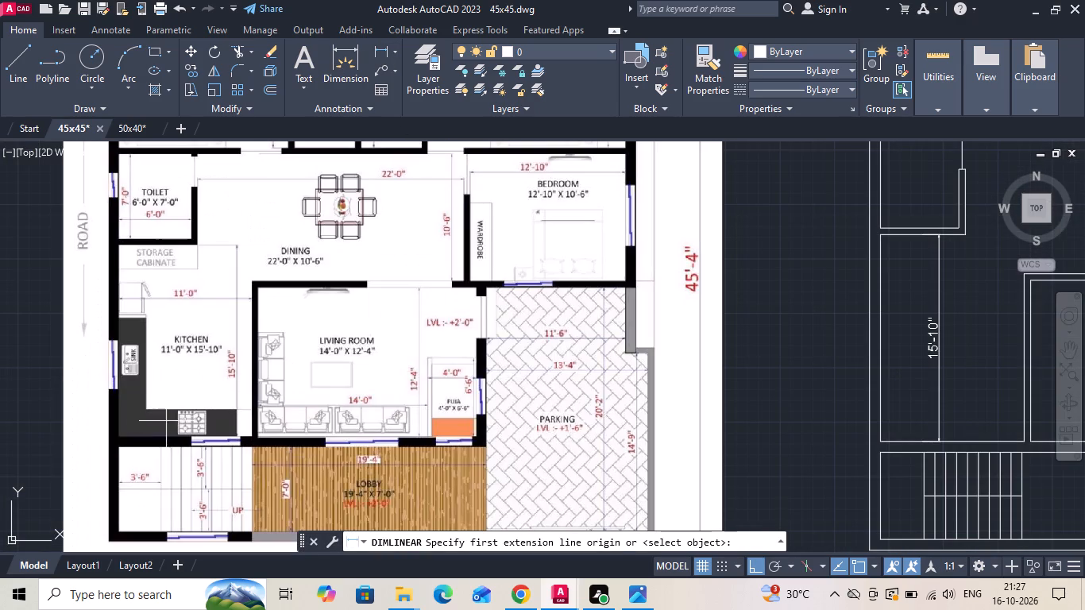
pyautogui.scroll(3, 183, 451)
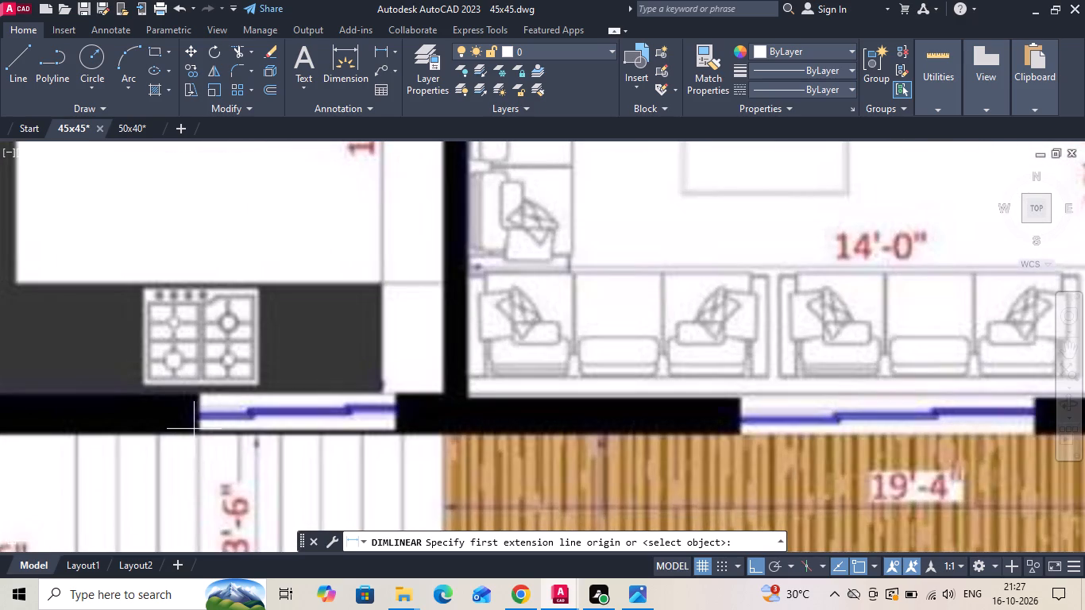
pyautogui.click(197, 430)
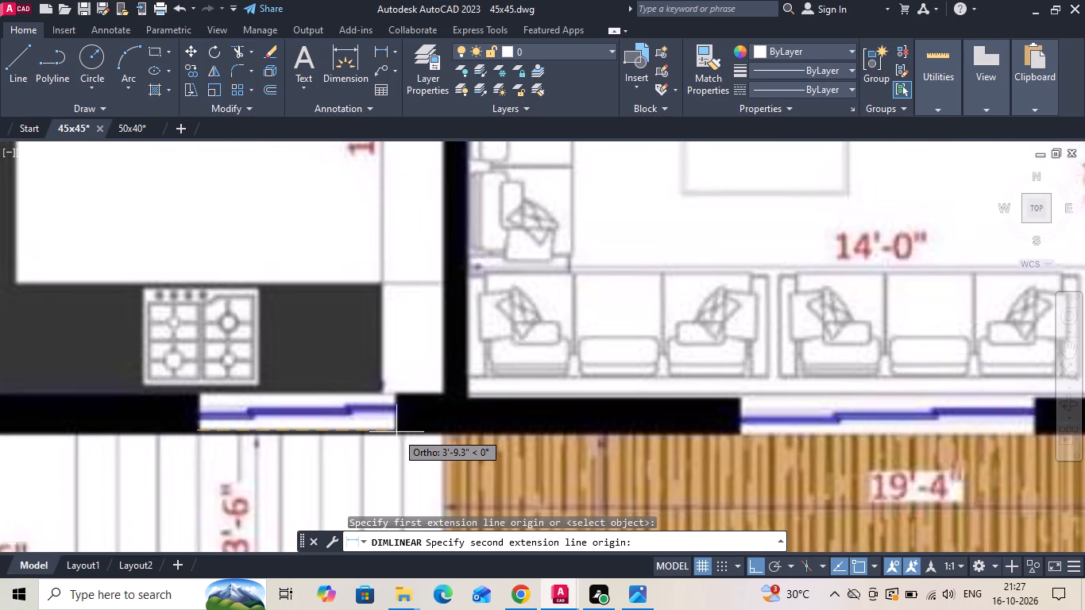
pyautogui.press('Escape')
# Measure the width of the living room's lower window in the reference image.
pyautogui.scroll(-1, 338, 400)
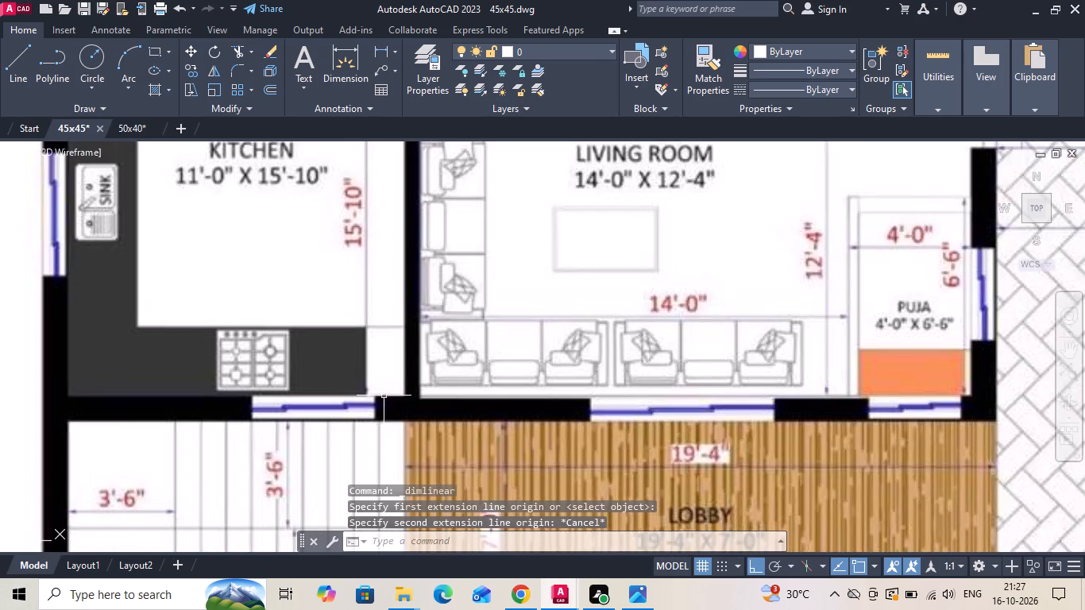
pyautogui.scroll(1, 607, 441)
pyautogui.press('space')
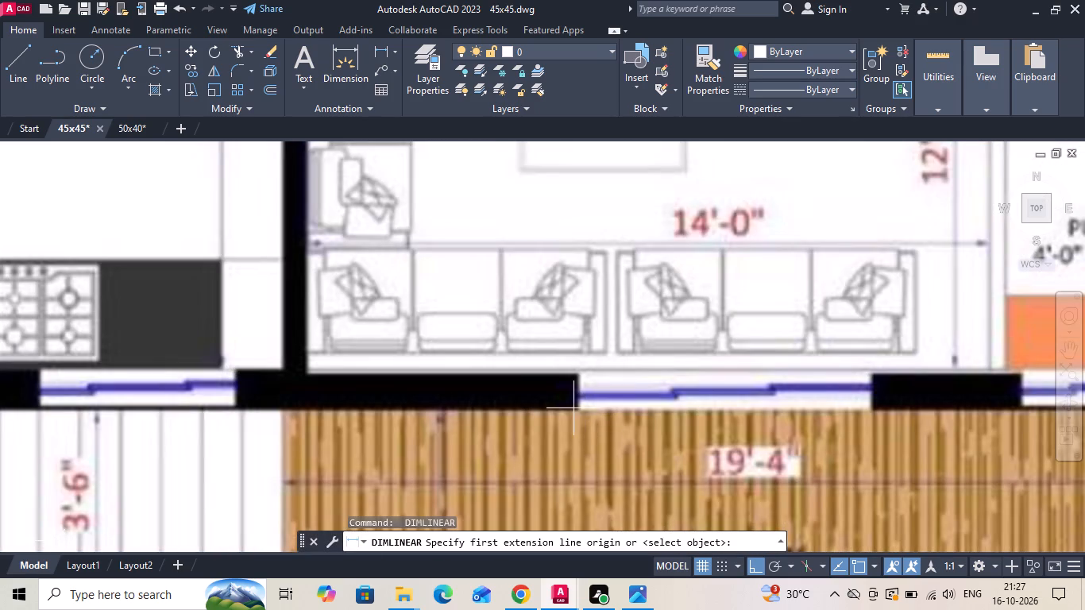
pyautogui.click(578, 411)
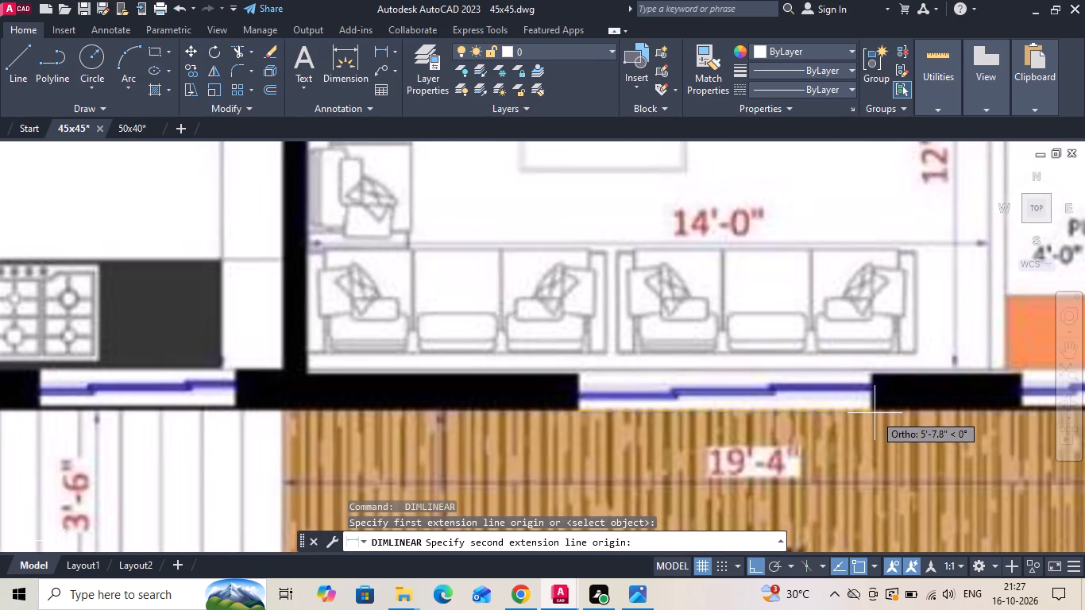
pyautogui.press('Escape')
# Measure along the living room's inner width up to the puja partition in the reference image.
pyautogui.press('space')
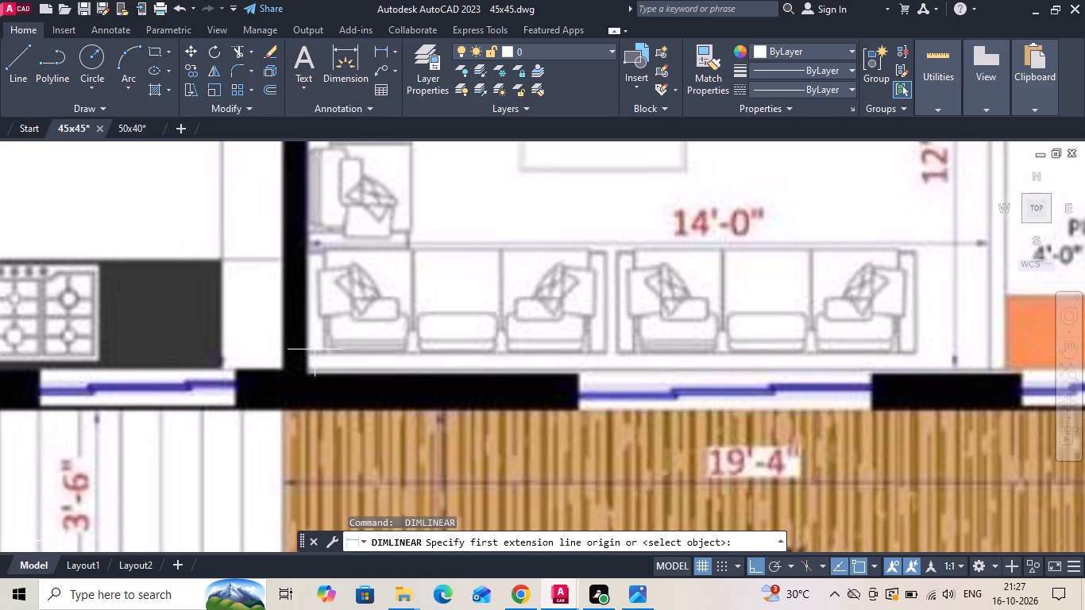
pyautogui.click(307, 353)
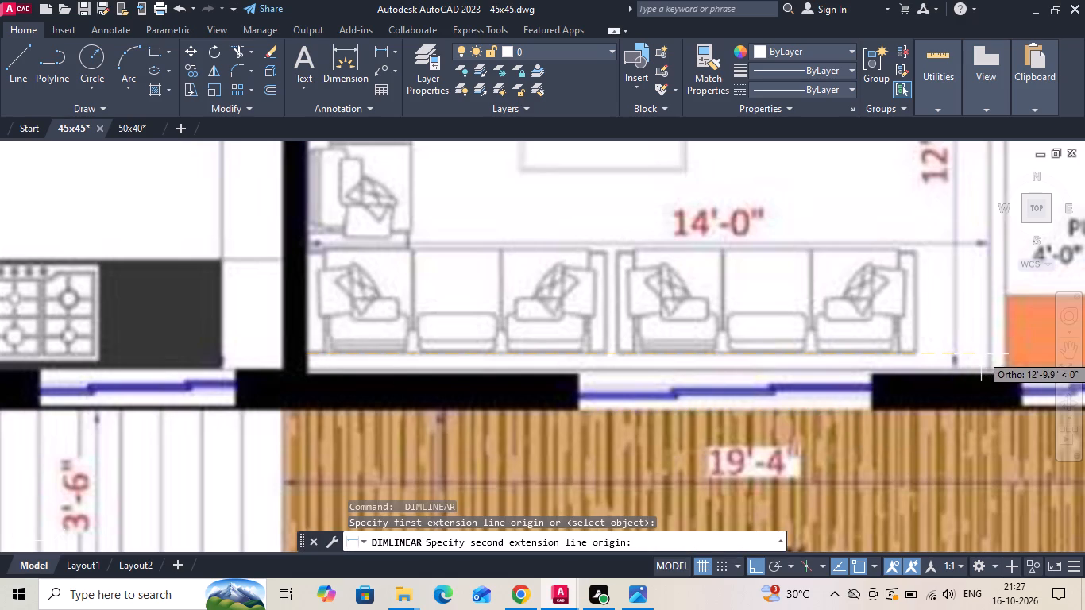
pyautogui.moveTo(981, 359); pyautogui.dragTo(814, 357, button='middle')
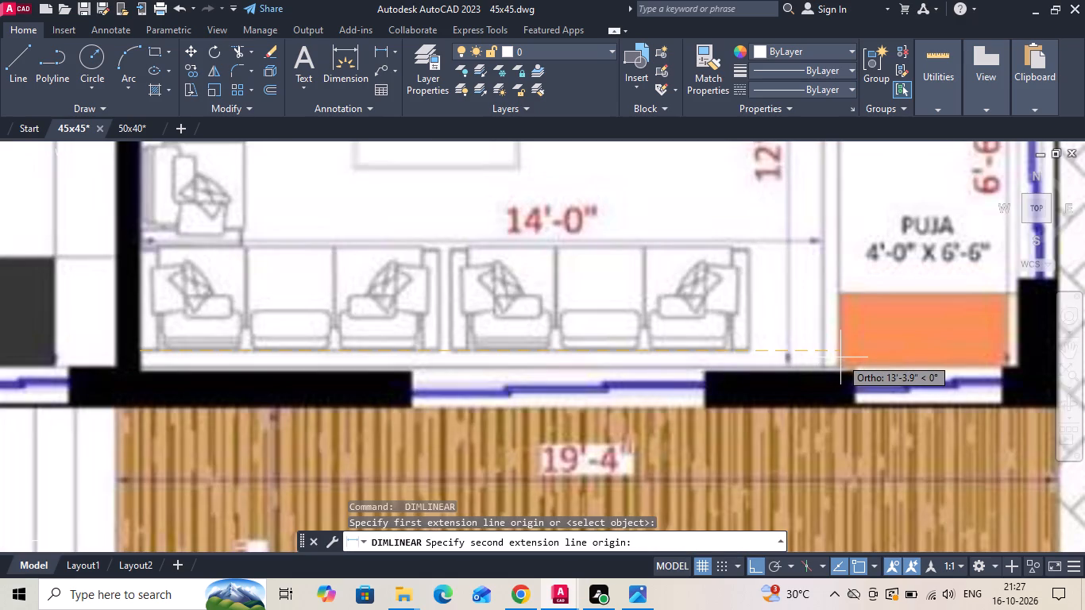
pyautogui.press('Escape')
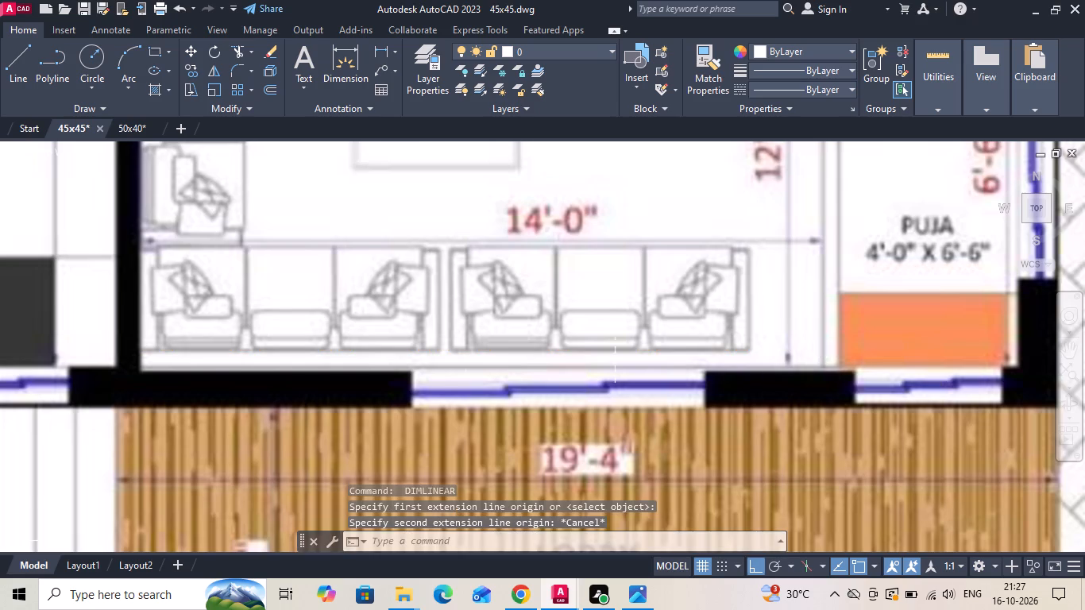
# Switch to the 50x40 drawing and measure the width of the window in the wash area's lower wall.
pyautogui.scroll(-1, 383, 353)
pyautogui.click(130, 134)
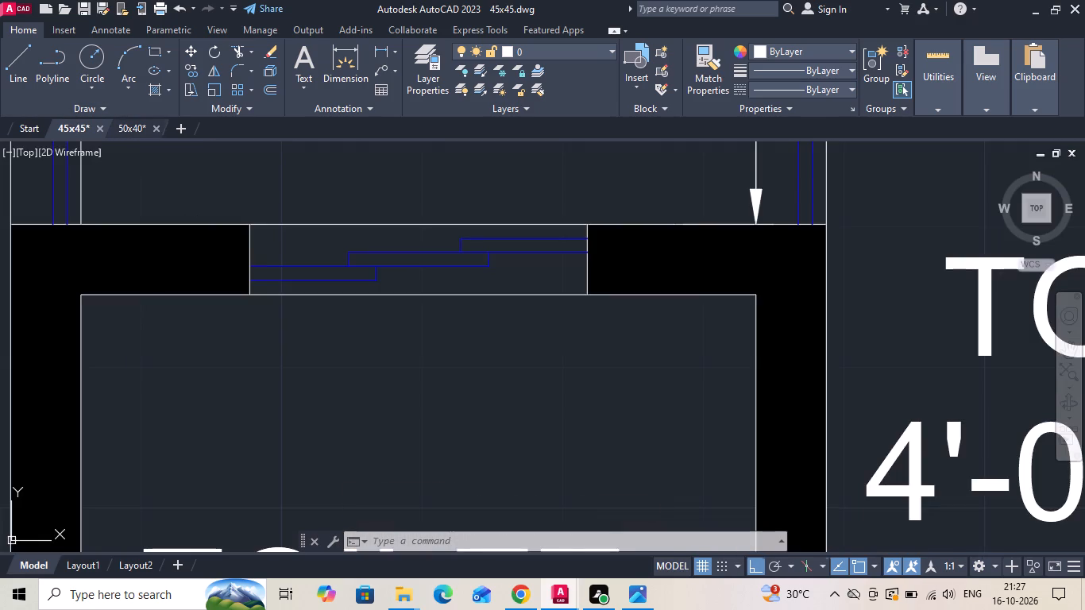
pyautogui.scroll(-7, 410, 301)
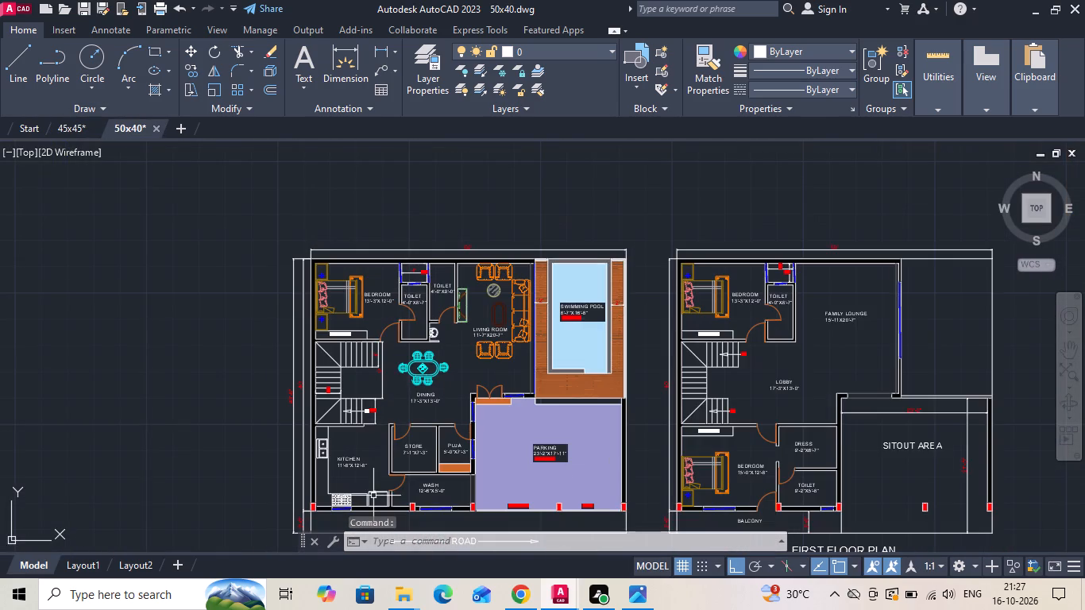
pyautogui.moveTo(376, 499); pyautogui.dragTo(384, 332, button='middle')
pyautogui.scroll(2, 419, 361)
pyautogui.scroll(2, 430, 290)
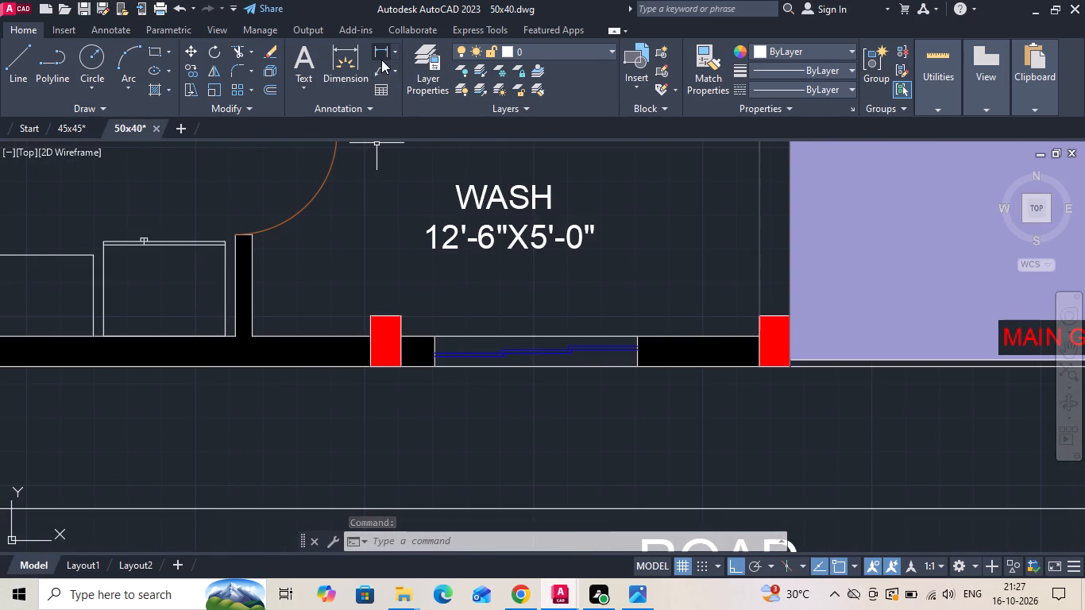
pyautogui.click(381, 60)
pyautogui.scroll(1, 464, 378)
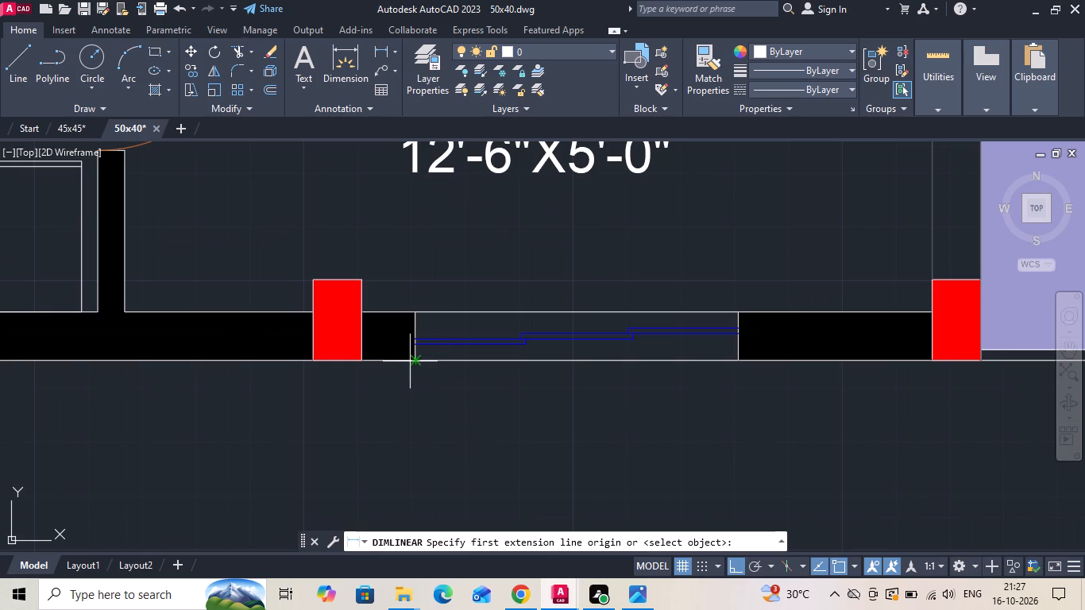
pyautogui.click(414, 361)
pyautogui.click(736, 362)
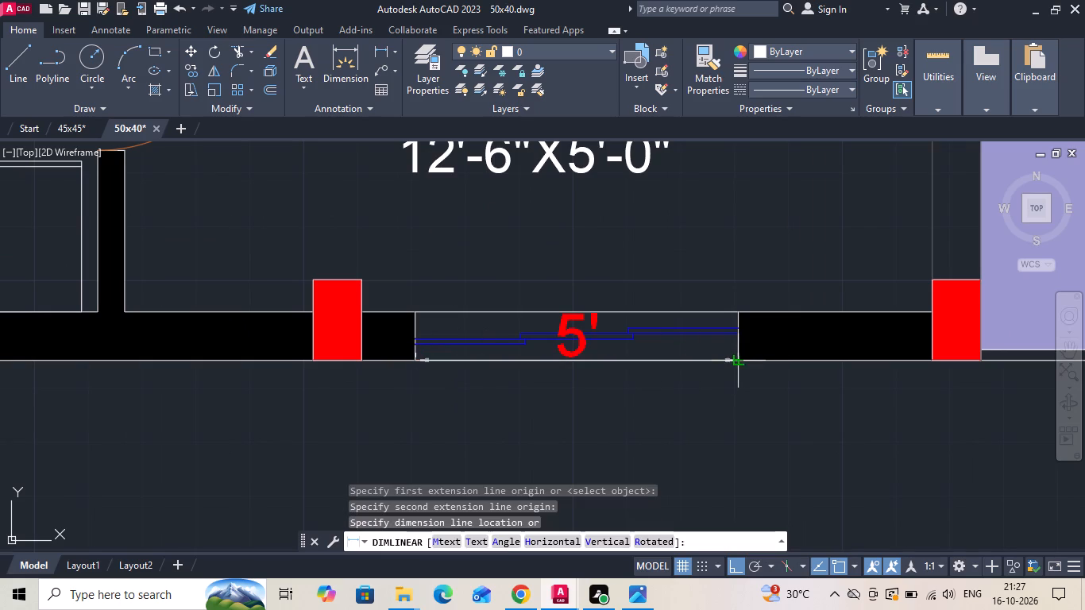
pyautogui.press('Escape')
# Copy the wash area window with its end lines from the 50x40 drawing and paste it below the living room wall in the 45x45 drawing.
pyautogui.moveTo(403, 288); pyautogui.dragTo(420, 318)
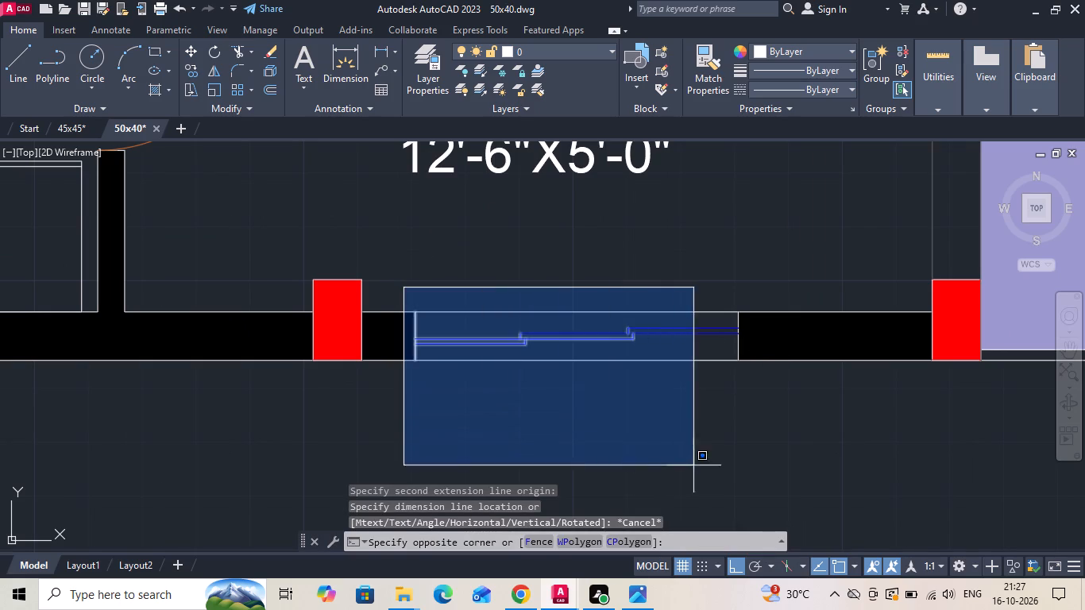
pyautogui.click(752, 450)
pyautogui.hotkey('ctrl', 'c')
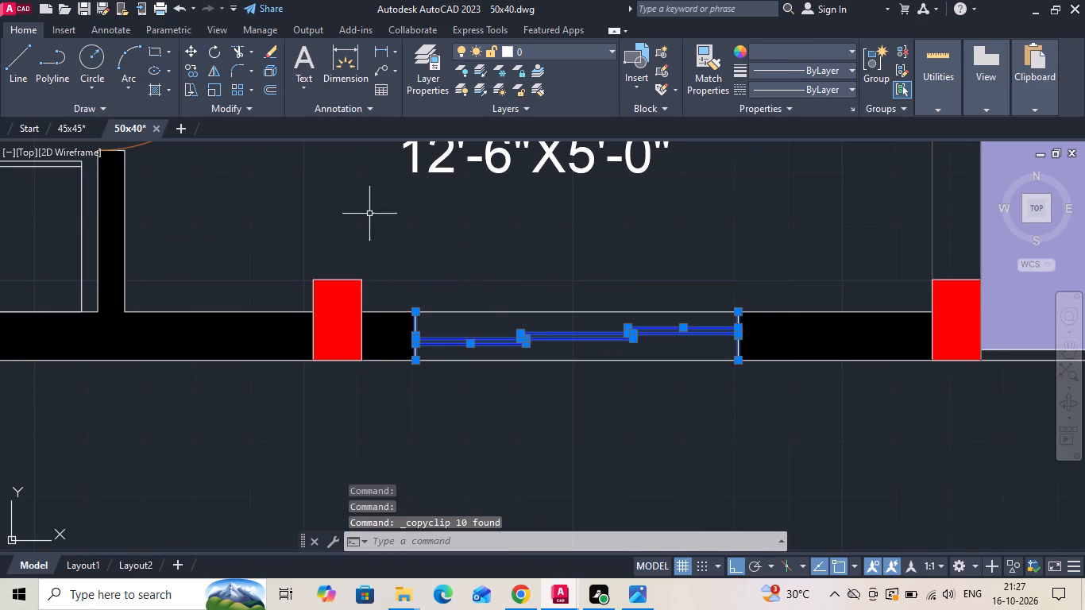
pyautogui.click(64, 128)
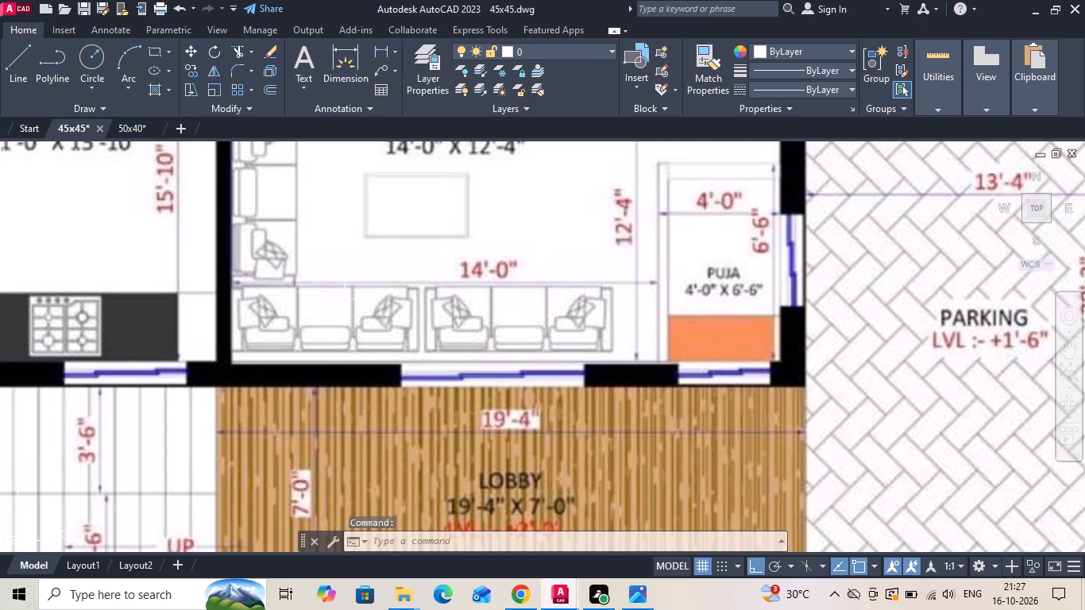
pyautogui.hotkey('ctrl', 'v')
pyautogui.scroll(-2, 443, 348)
pyautogui.scroll(-2, 478, 270)
pyautogui.scroll(3, 766, 314)
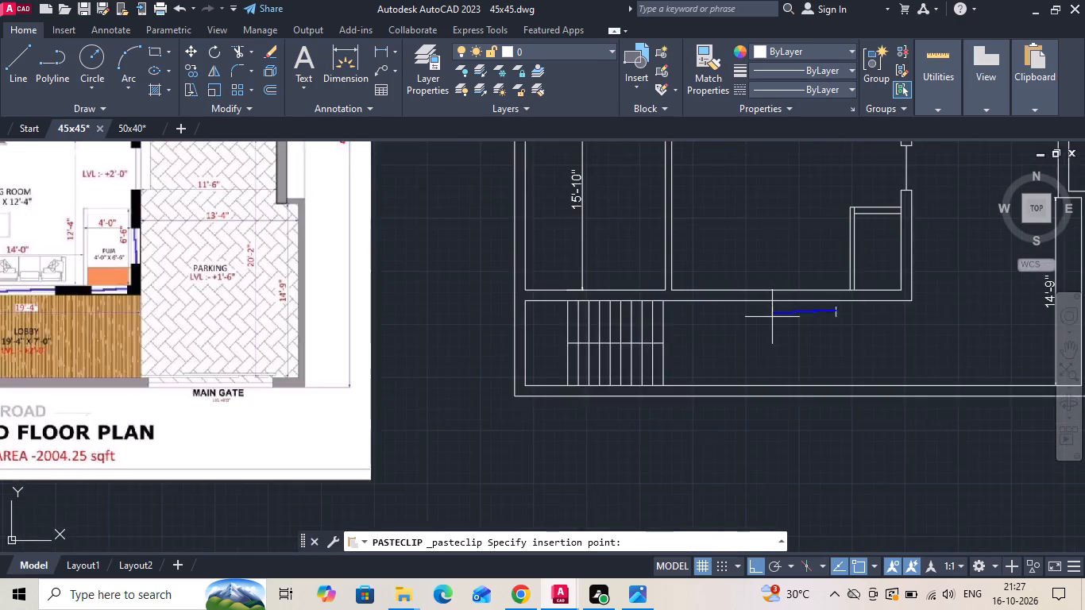
pyautogui.scroll(1, 772, 317)
pyautogui.moveTo(643, 342); pyautogui.dragTo(571, 358, button='middle')
pyautogui.click(570, 358)
pyautogui.press('Escape')
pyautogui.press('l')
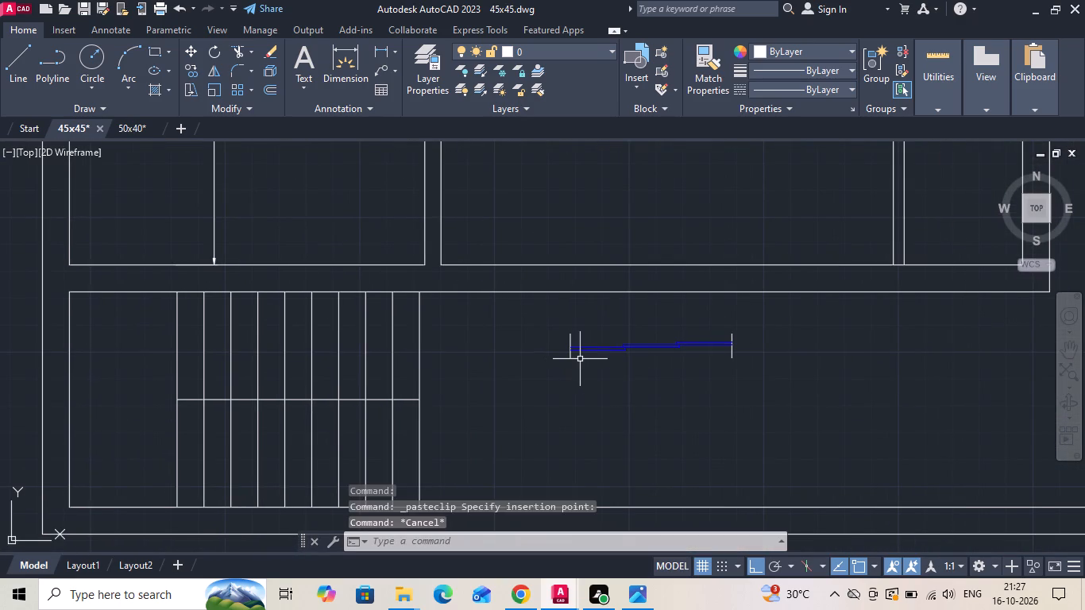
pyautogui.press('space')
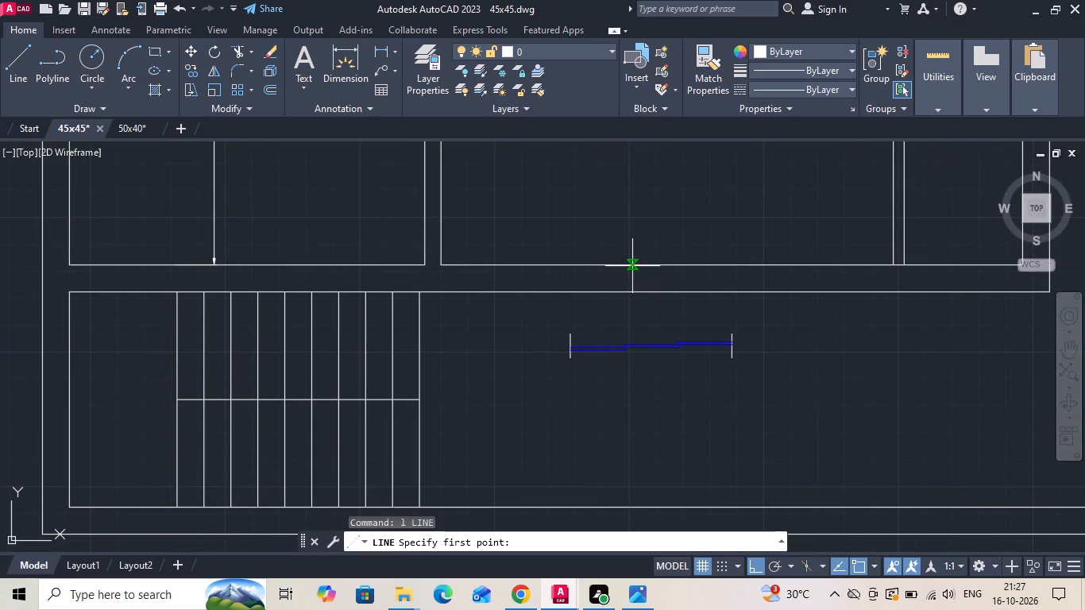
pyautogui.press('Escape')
# Trim the short inner wall line segment between the two puja partition lines.
pyautogui.write('tr')
pyautogui.press('space')
pyautogui.press('space')
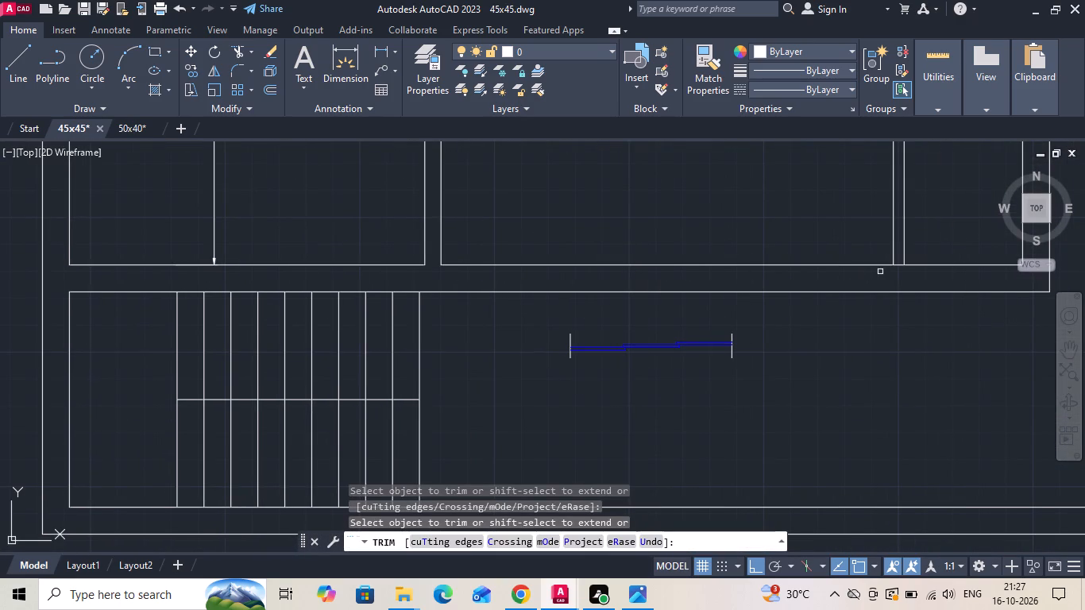
pyautogui.click(898, 266)
pyautogui.press('Escape')
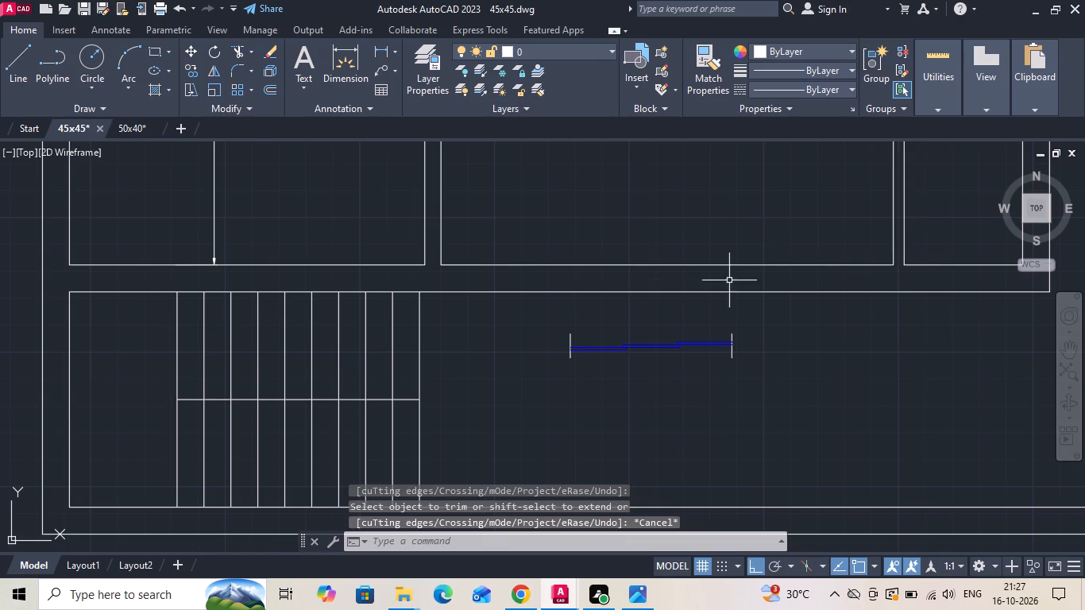
# Draw a vertical guide line from the midpoint of the living room's lower inner wall line down across the wall.
pyautogui.press('l')
pyautogui.press('space')
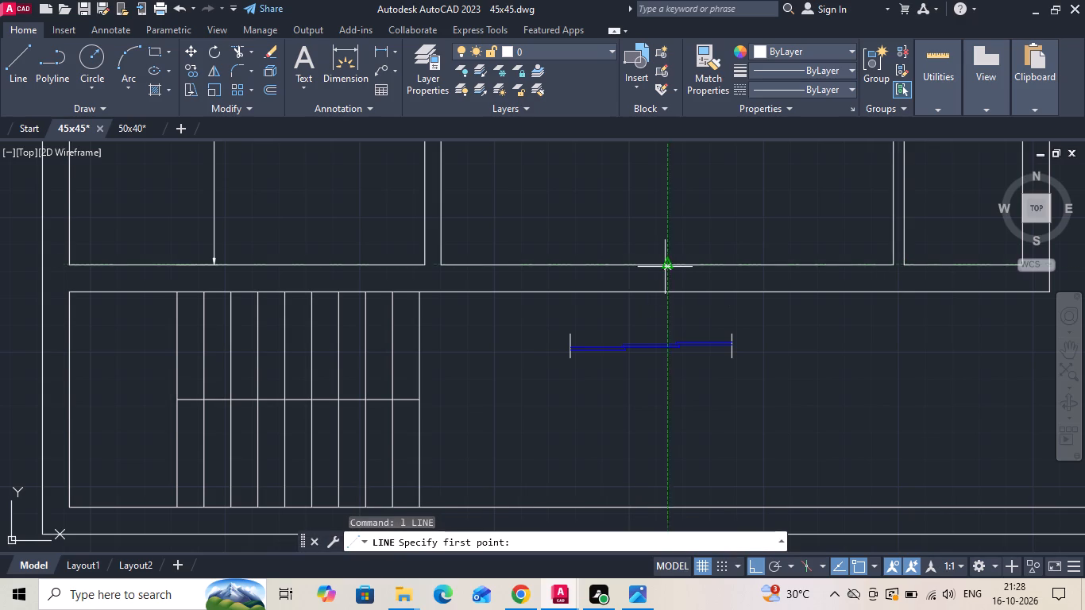
pyautogui.click(666, 265)
pyautogui.click(660, 312)
pyautogui.press('Escape')
# Draw a horizontal centre line through the pasted window's middle pane, joining the midpoints of its two short ends.
pyautogui.scroll(2, 672, 340)
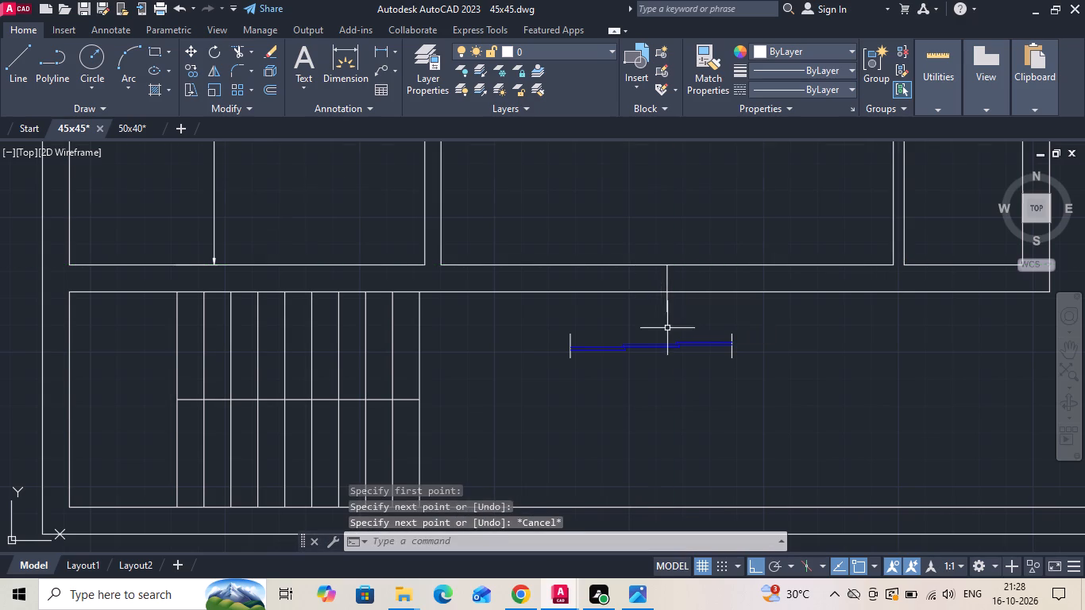
pyautogui.write('l')
pyautogui.press('space')
pyautogui.scroll(2, 672, 340)
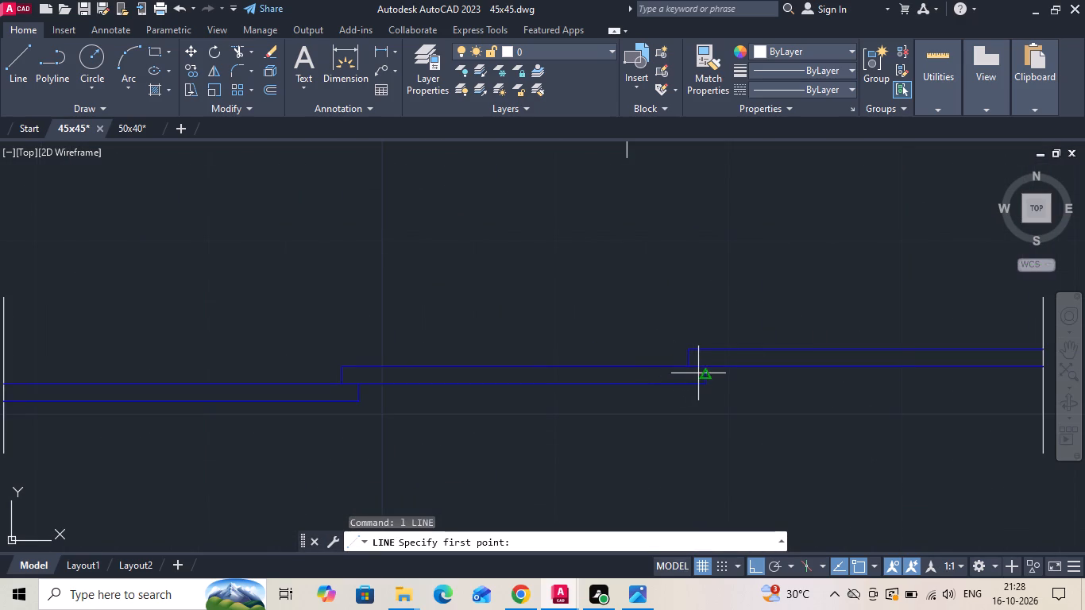
pyautogui.click(701, 376)
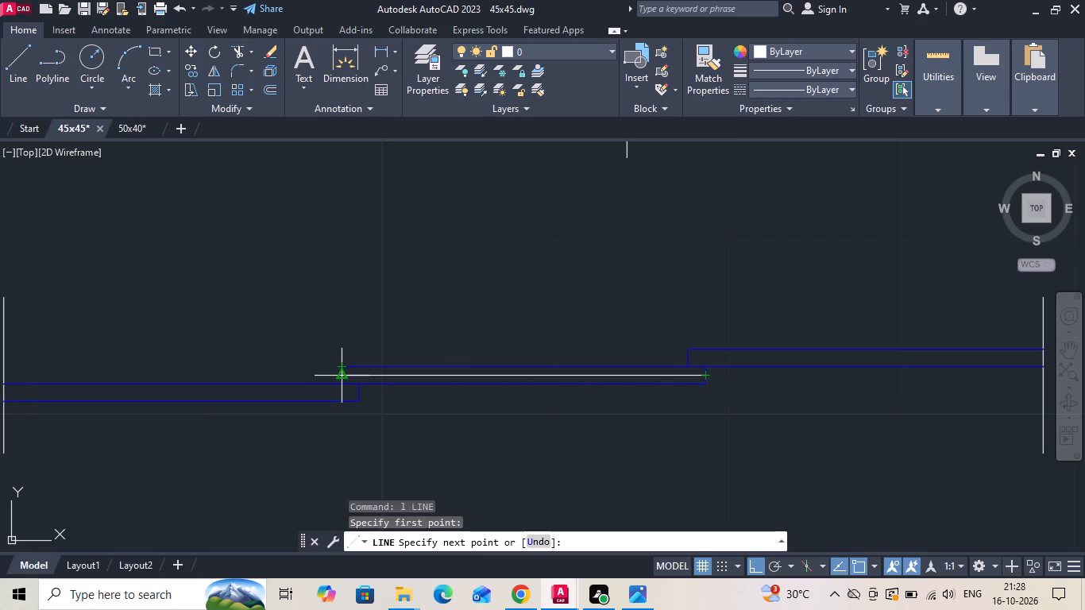
pyautogui.click(346, 375)
pyautogui.press('Escape')
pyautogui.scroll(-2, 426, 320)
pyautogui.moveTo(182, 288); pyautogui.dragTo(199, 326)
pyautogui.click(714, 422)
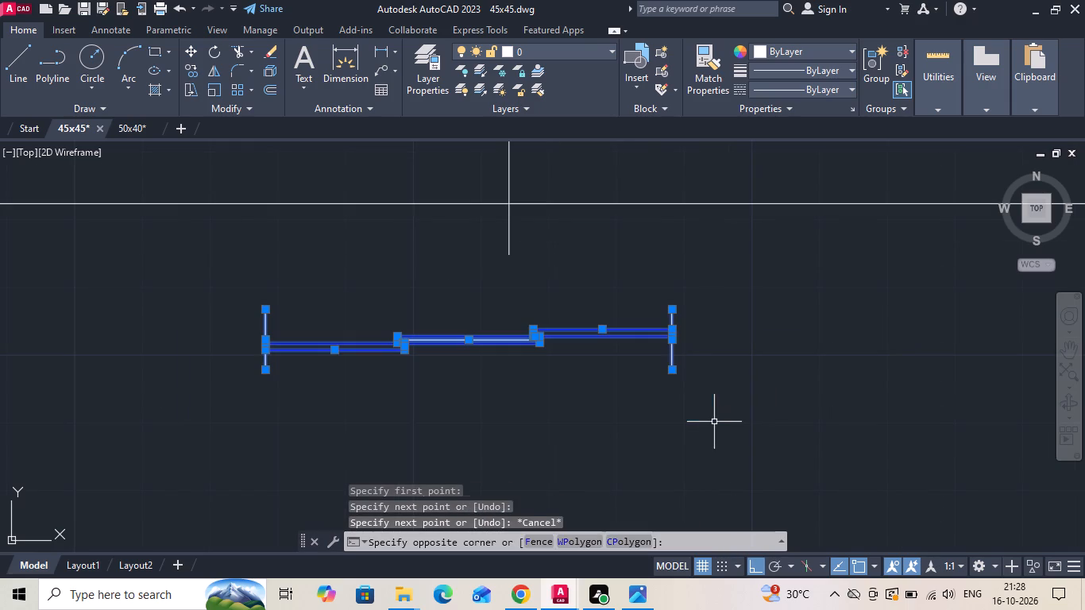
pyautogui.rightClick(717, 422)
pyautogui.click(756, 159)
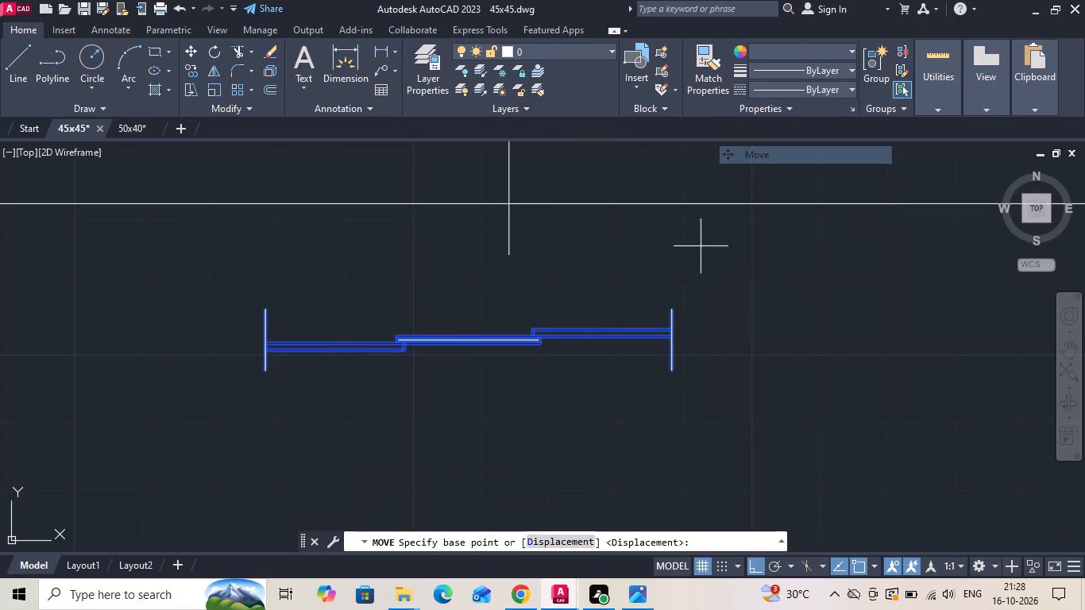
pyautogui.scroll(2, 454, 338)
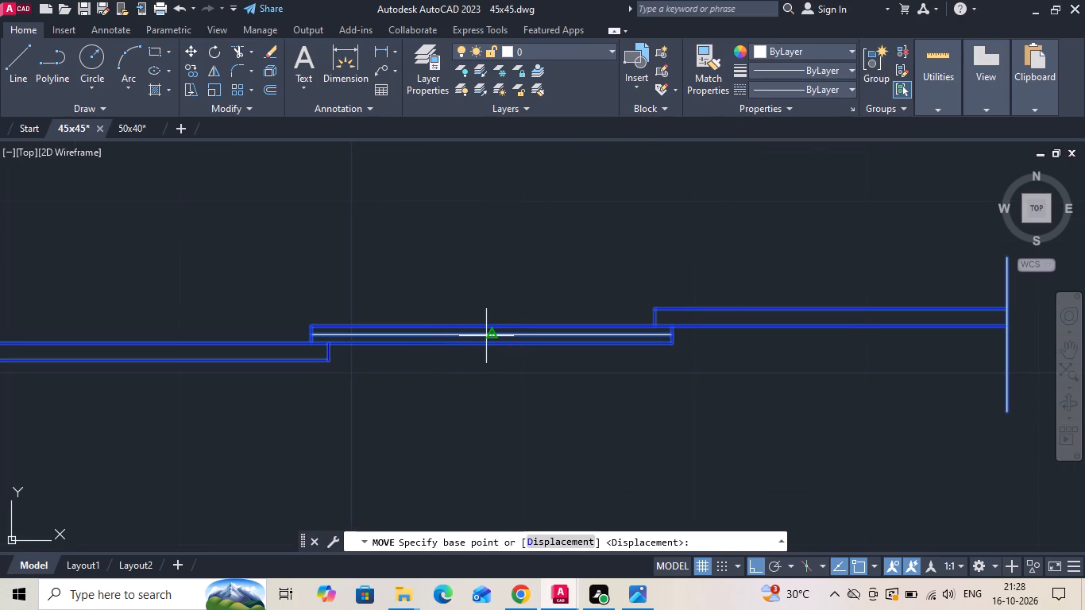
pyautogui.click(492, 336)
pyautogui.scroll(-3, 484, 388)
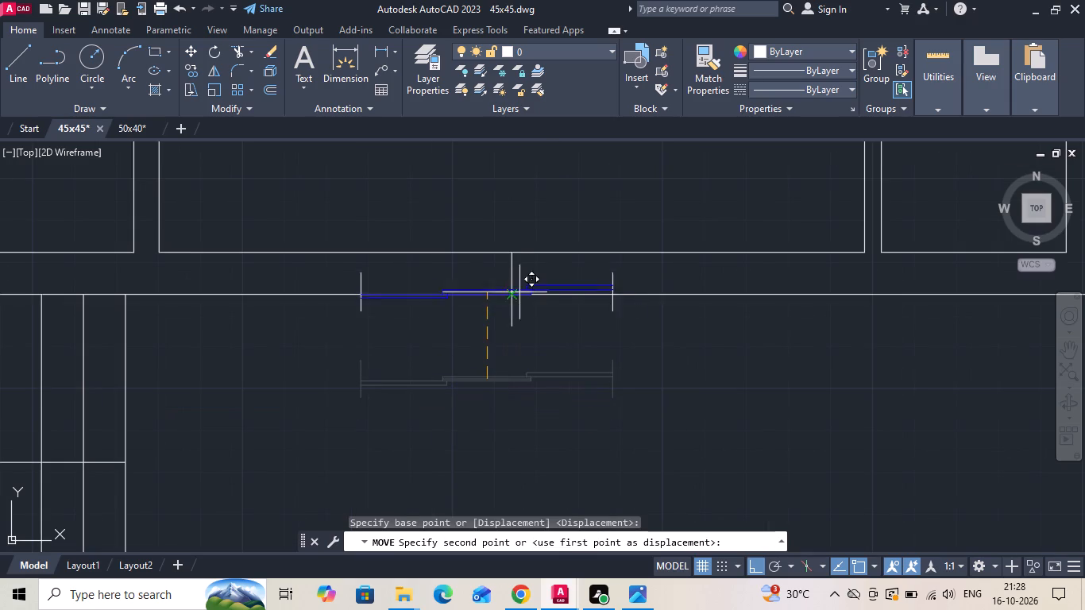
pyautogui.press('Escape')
# Trim the part of the vertical guide line that overhangs below the living room's lower wall.
pyautogui.write('tr')
pyautogui.press('space')
pyautogui.moveTo(518, 318); pyautogui.dragTo(437, 322)
pyautogui.press('Escape')
# Move the pasted window from its centre line's midpoint to the midpoint of the vertical guide in the living room's lower wall.
pyautogui.moveTo(315, 338); pyautogui.dragTo(346, 388)
pyautogui.click(705, 430)
pyautogui.rightClick(701, 418)
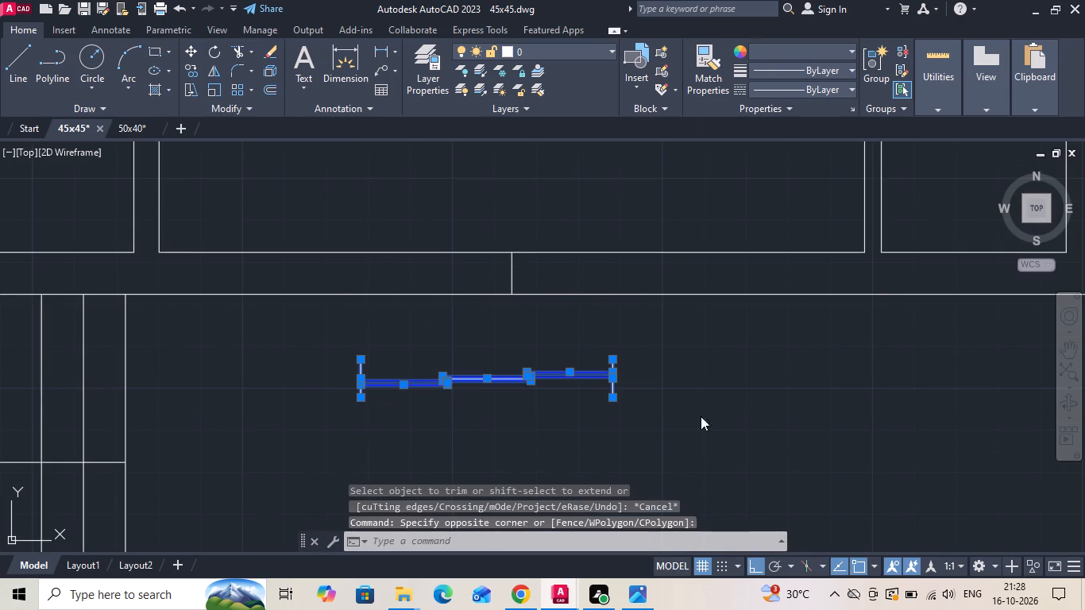
pyautogui.click(742, 151)
pyautogui.scroll(2, 469, 389)
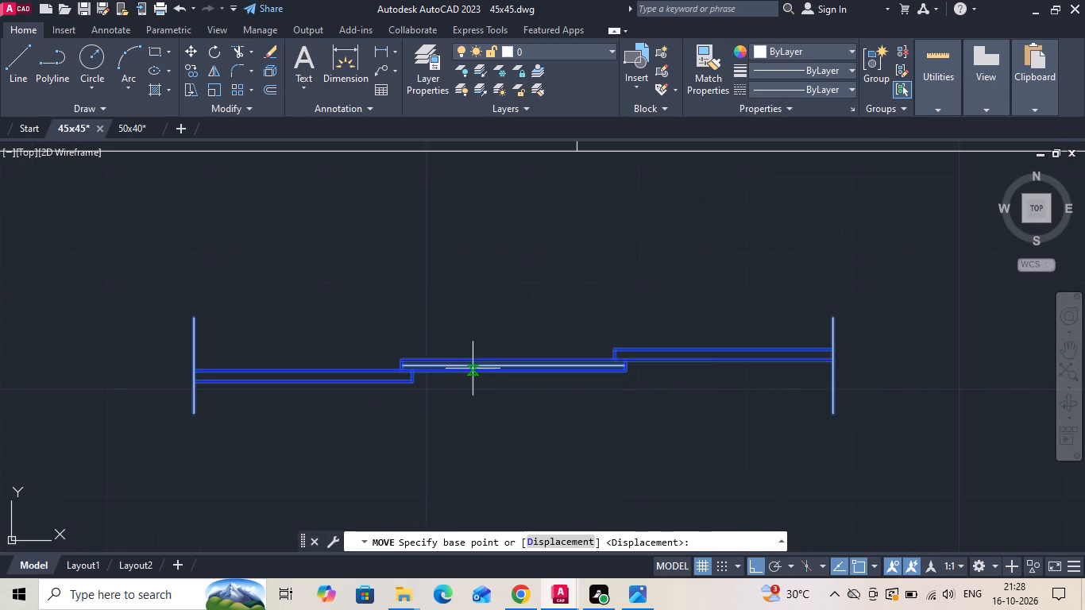
pyautogui.scroll(2, 473, 367)
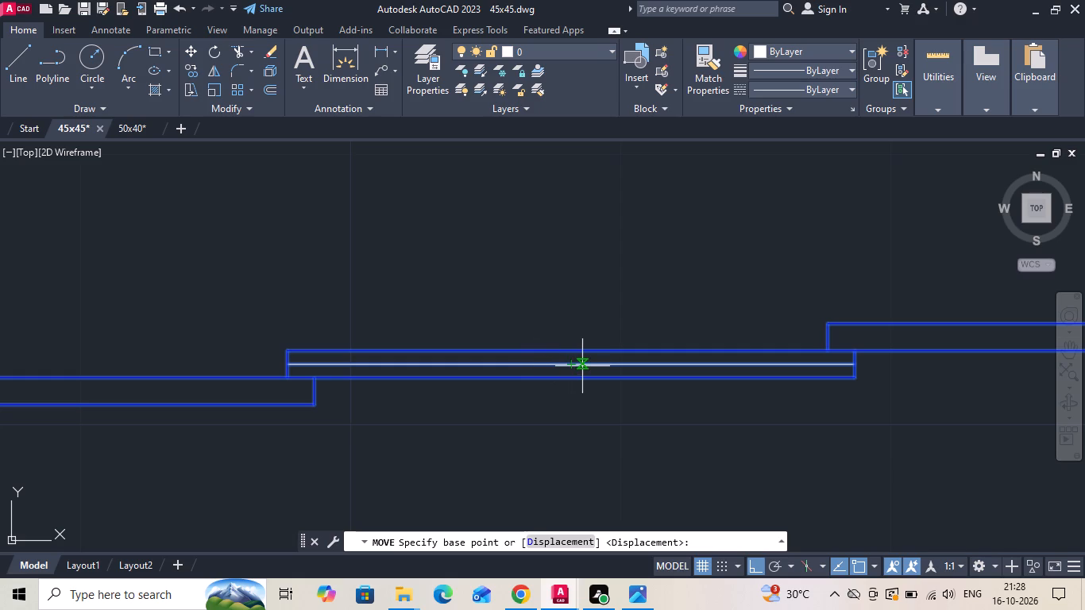
pyautogui.click(570, 364)
pyautogui.scroll(-2, 542, 403)
pyautogui.moveTo(567, 295); pyautogui.dragTo(559, 342, button='middle')
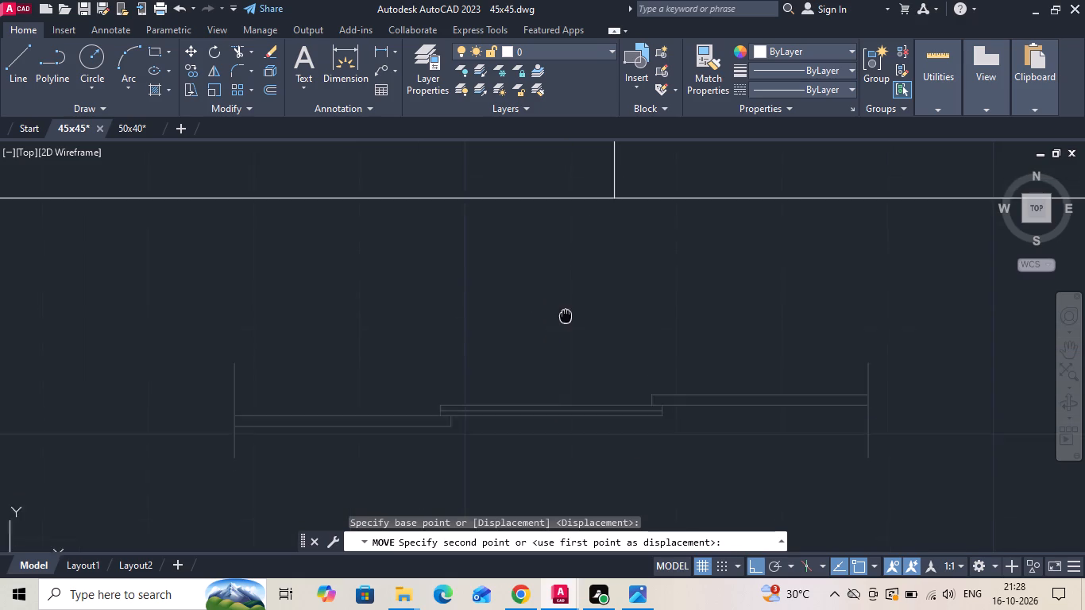
pyautogui.moveTo(559, 342); pyautogui.dragTo(541, 432, button='middle')
pyautogui.click(589, 257)
pyautogui.press('Escape')
# Erase the vertical guide line and the horizontal centre line through the living room window.
pyautogui.moveTo(603, 234); pyautogui.dragTo(511, 235)
pyautogui.click(488, 230)
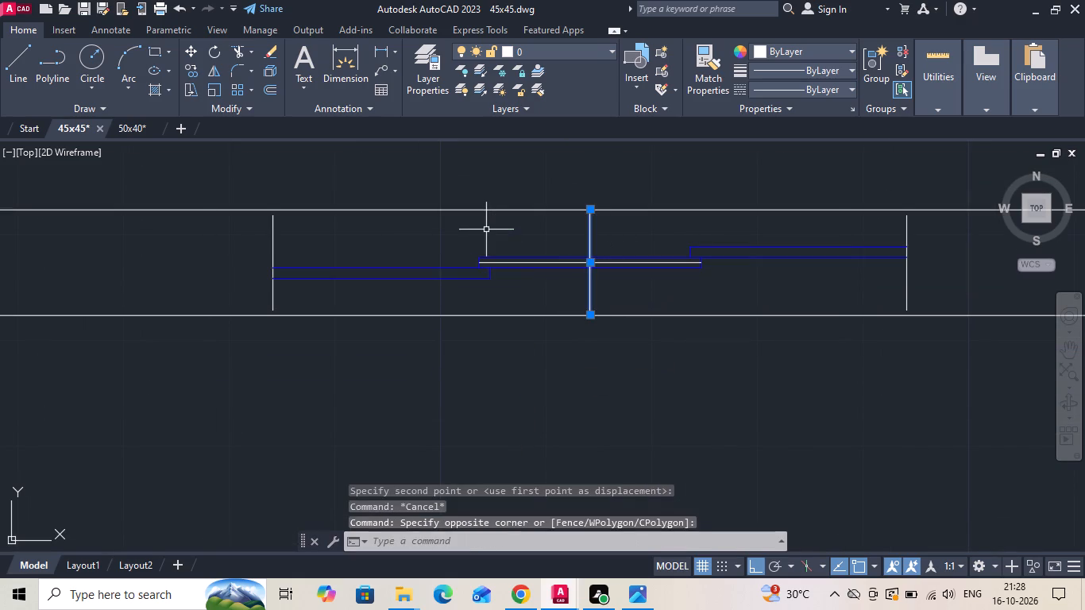
pyautogui.press('Delete')
pyautogui.click(542, 262)
pyautogui.press('Delete')
# Measure the width of the puja room's lower-wall window in the reference image.
pyautogui.scroll(-2, 501, 303)
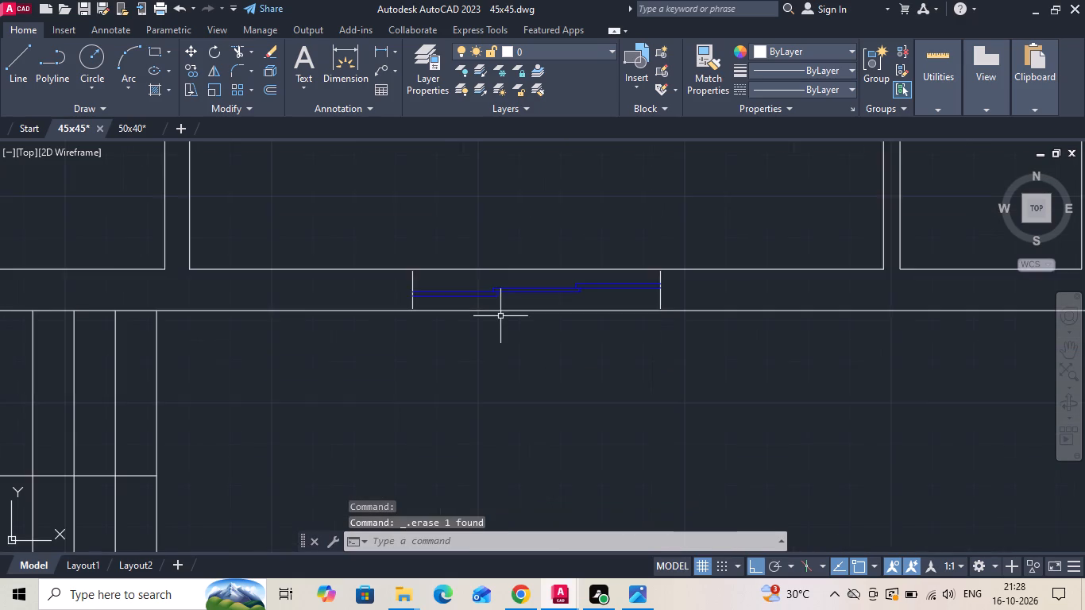
pyautogui.scroll(-4, 500, 316)
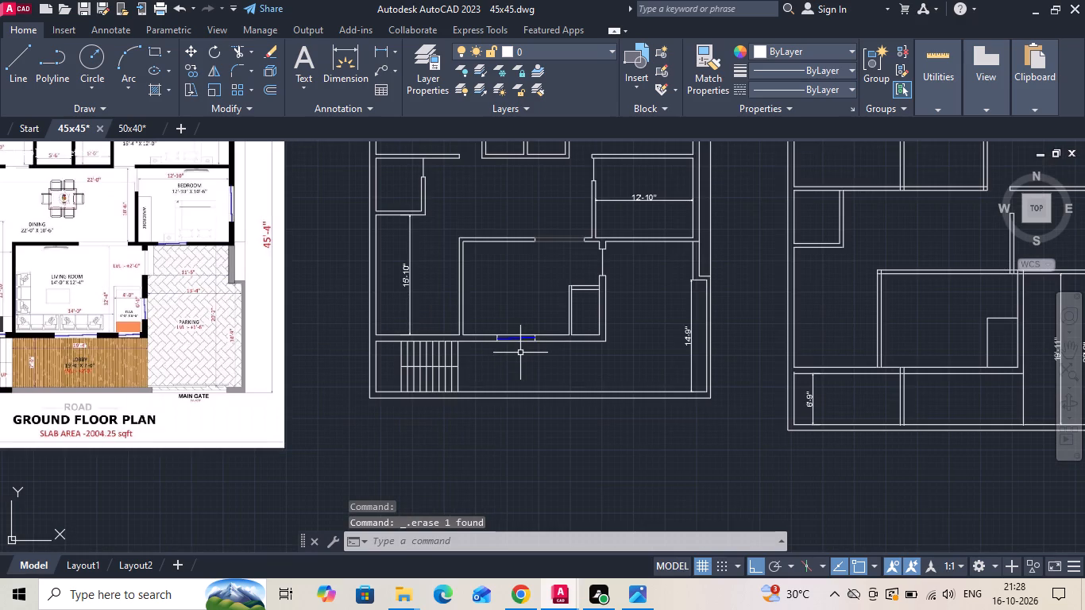
pyautogui.click(385, 54)
pyautogui.scroll(4, 126, 340)
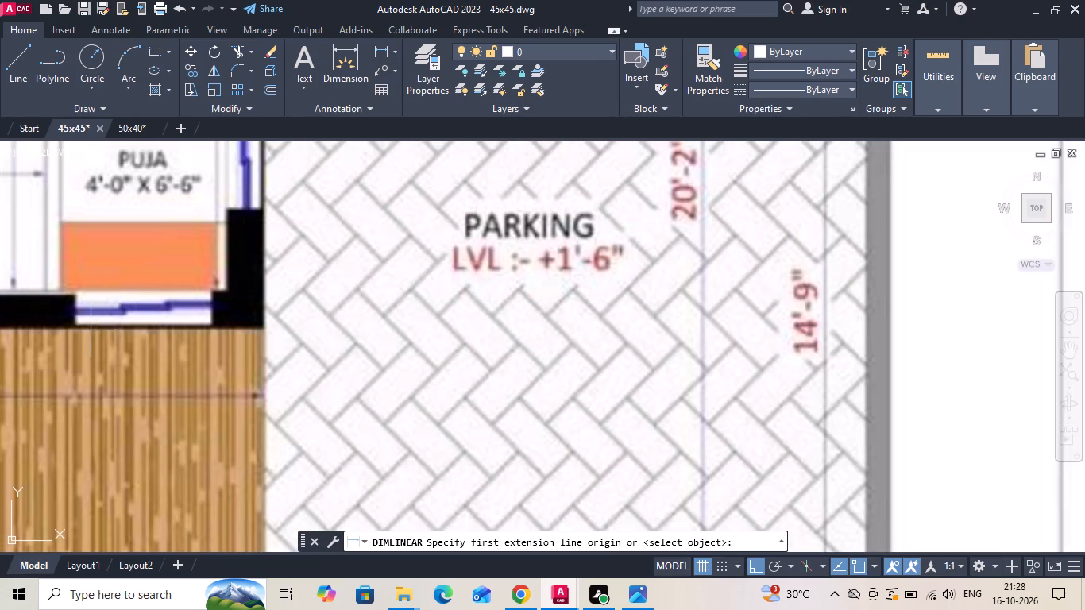
pyautogui.click(75, 323)
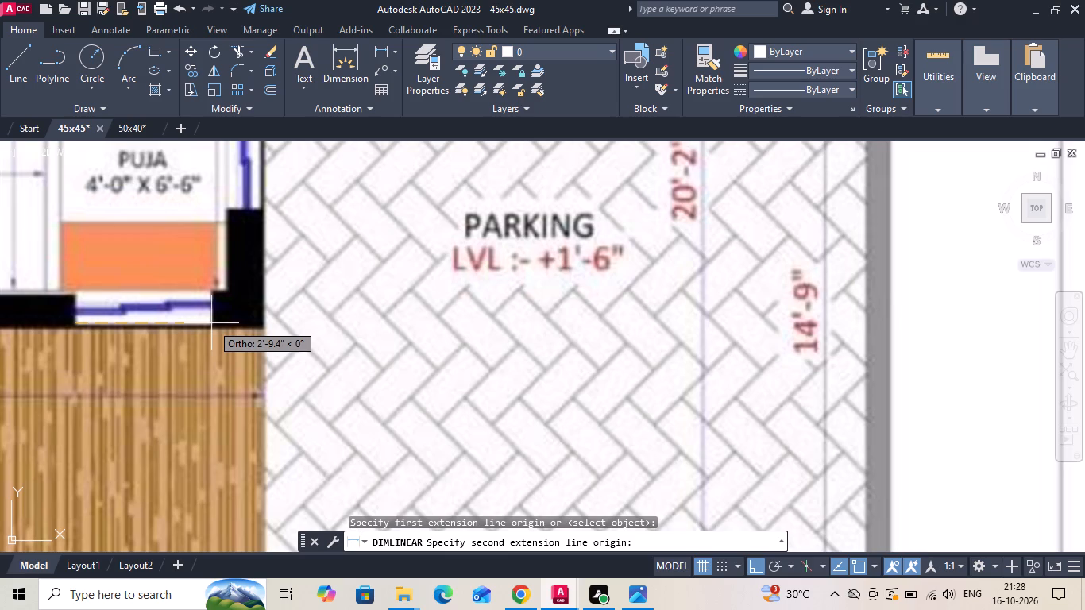
pyautogui.press('Escape')
# Measure the width of the kitchen's lower-wall window in the reference image.
pyautogui.scroll(-3, 370, 338)
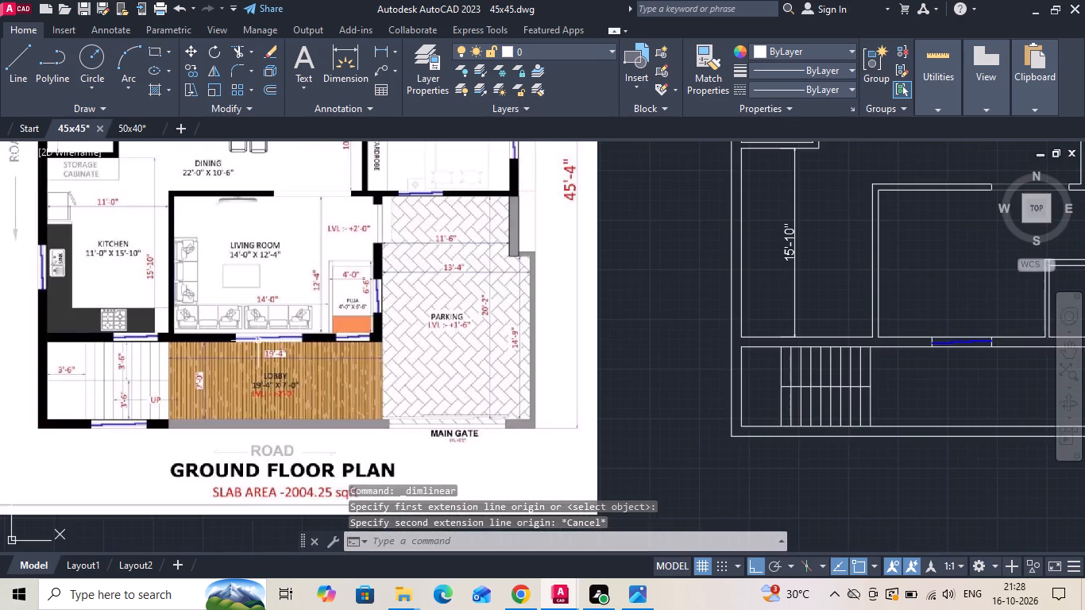
pyautogui.scroll(2, 128, 320)
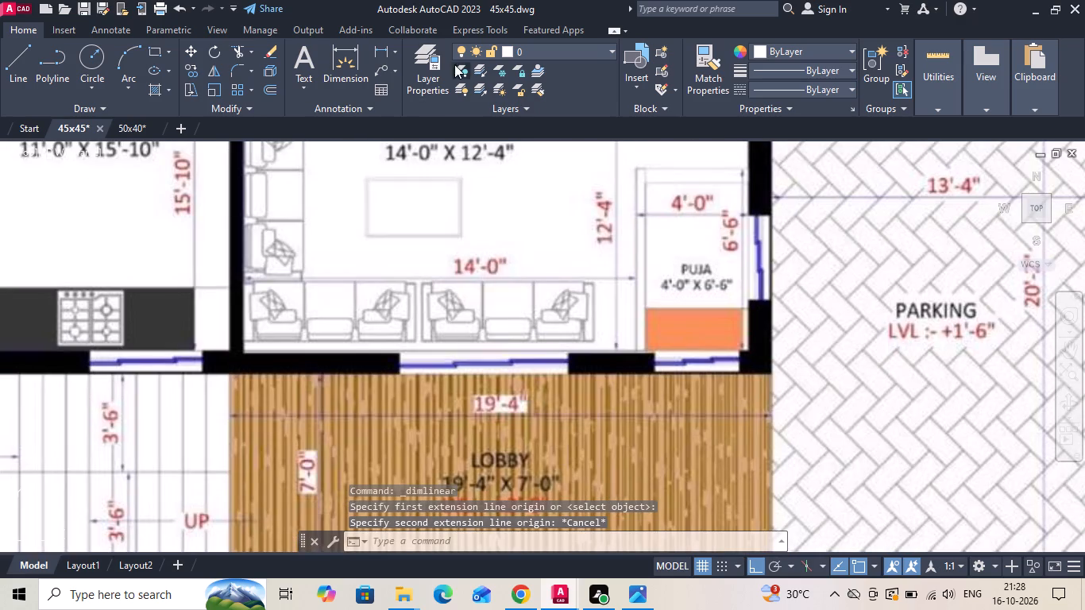
pyautogui.click(383, 43)
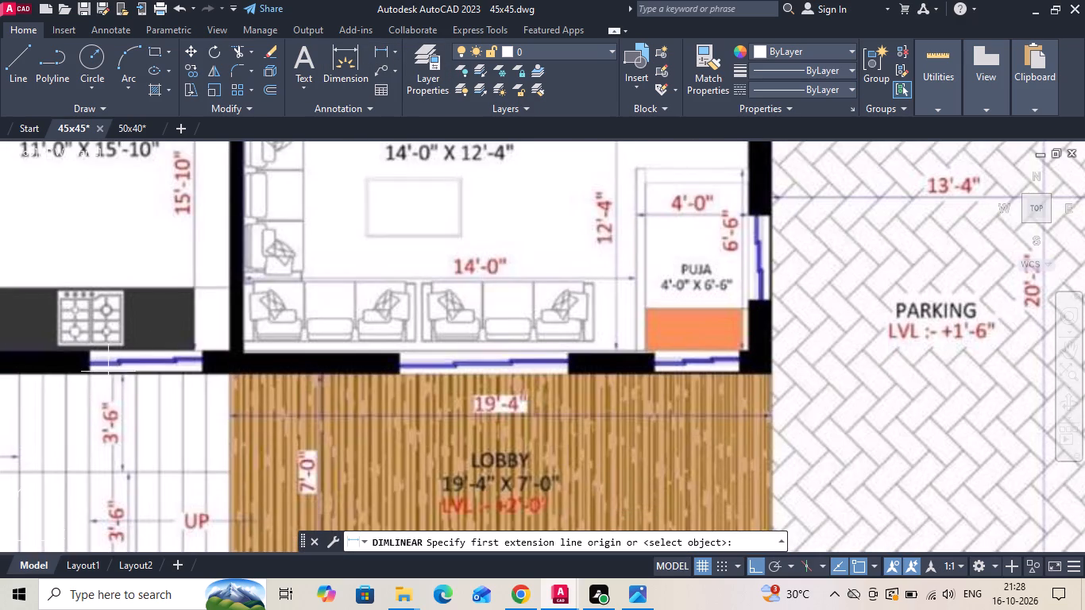
pyautogui.click(88, 370)
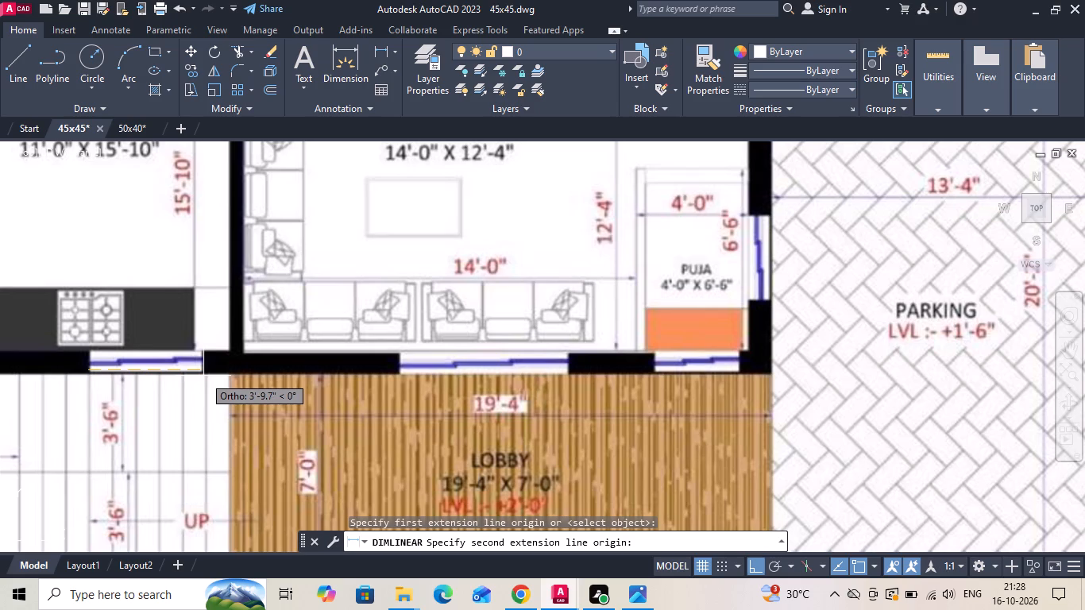
pyautogui.press('Escape')
# Measure the width of the left toilet's window on the utility wall in the reference image.
pyautogui.scroll(-2, 278, 410)
pyautogui.moveTo(287, 269); pyautogui.dragTo(284, 429, button='middle')
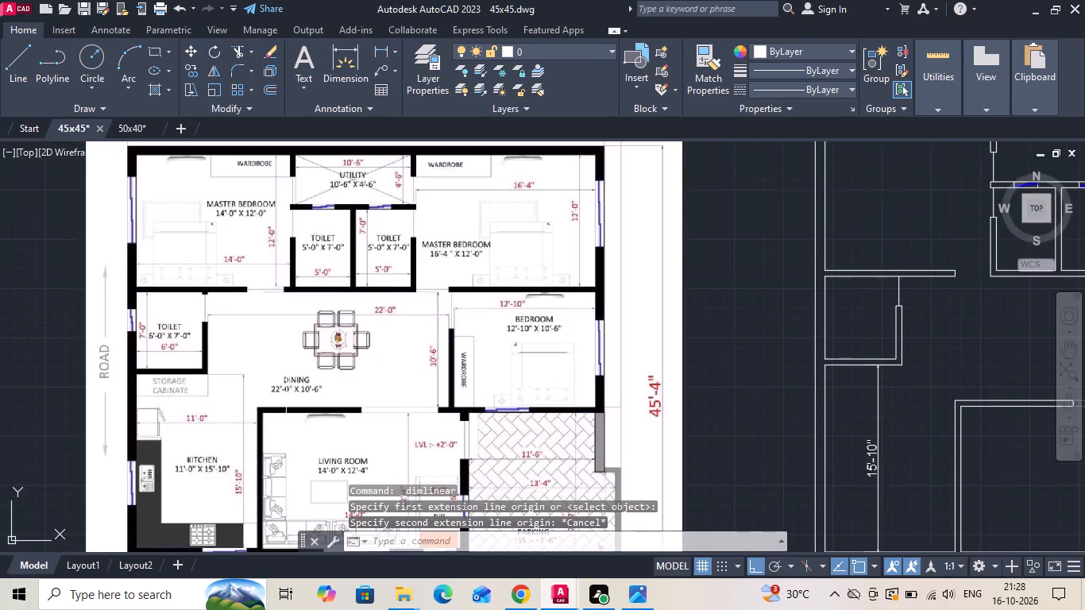
pyautogui.scroll(4, 322, 182)
pyautogui.press('space')
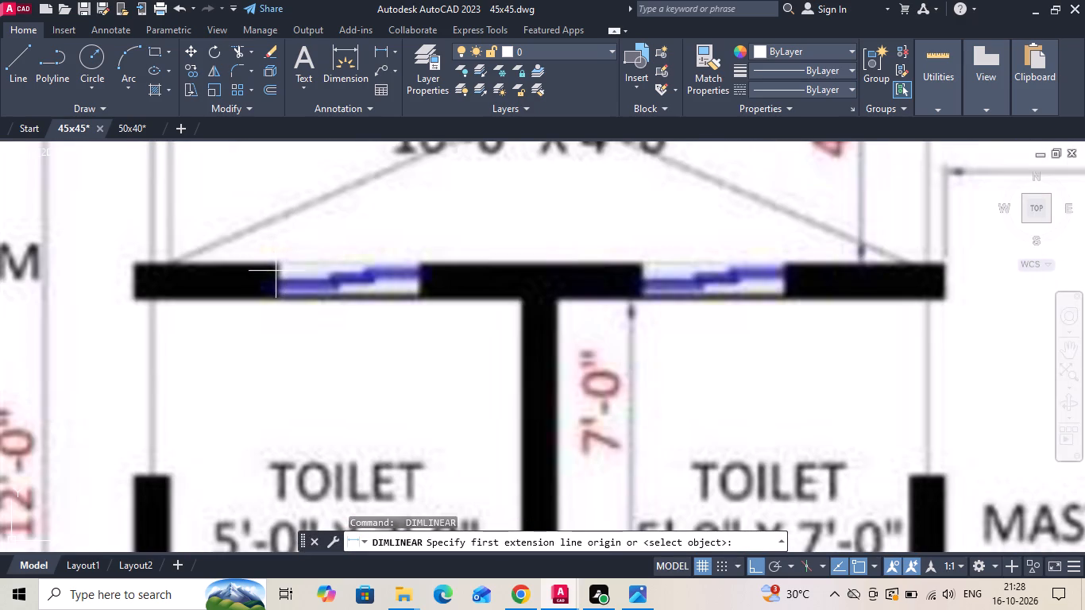
pyautogui.click(276, 271)
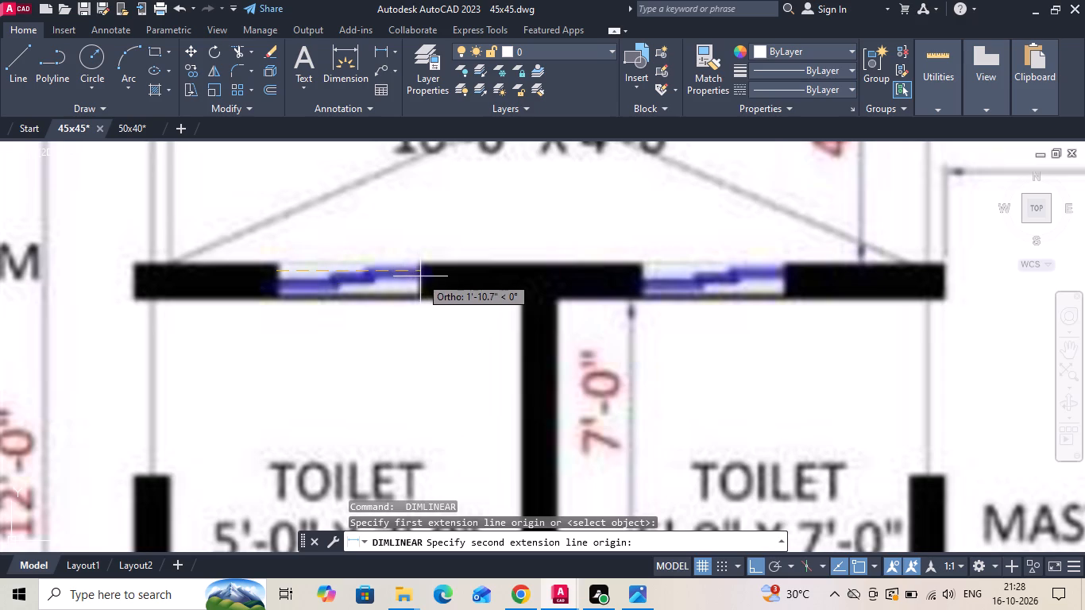
pyautogui.press('Escape')
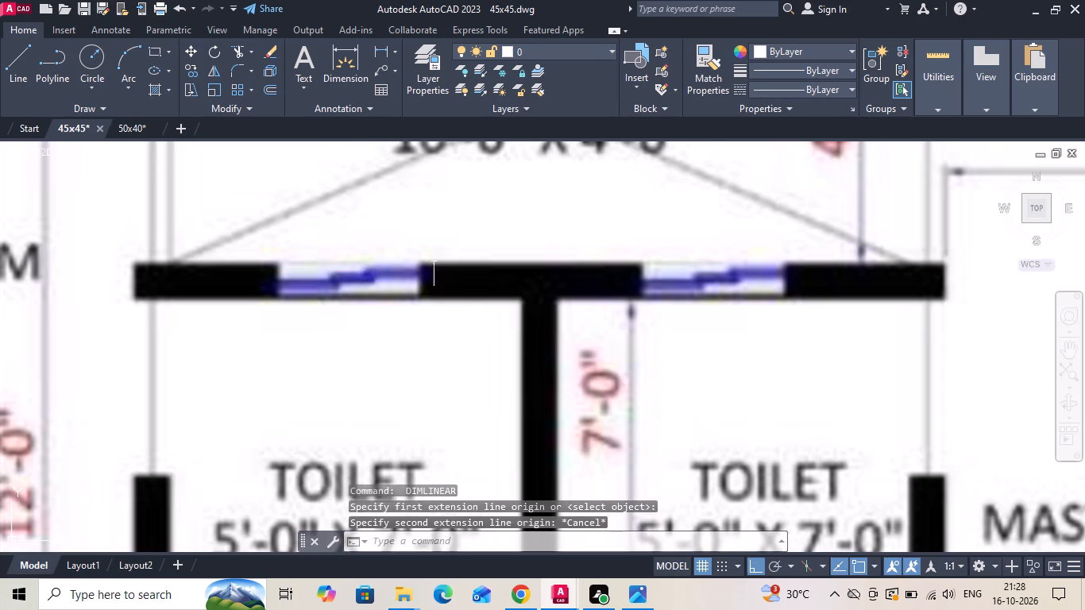
# Measure the width of the window in the 12'-10" x 10'-6" bedroom's lower wall in the reference image.
pyautogui.scroll(-3, 458, 237)
pyautogui.scroll(-2, 386, 230)
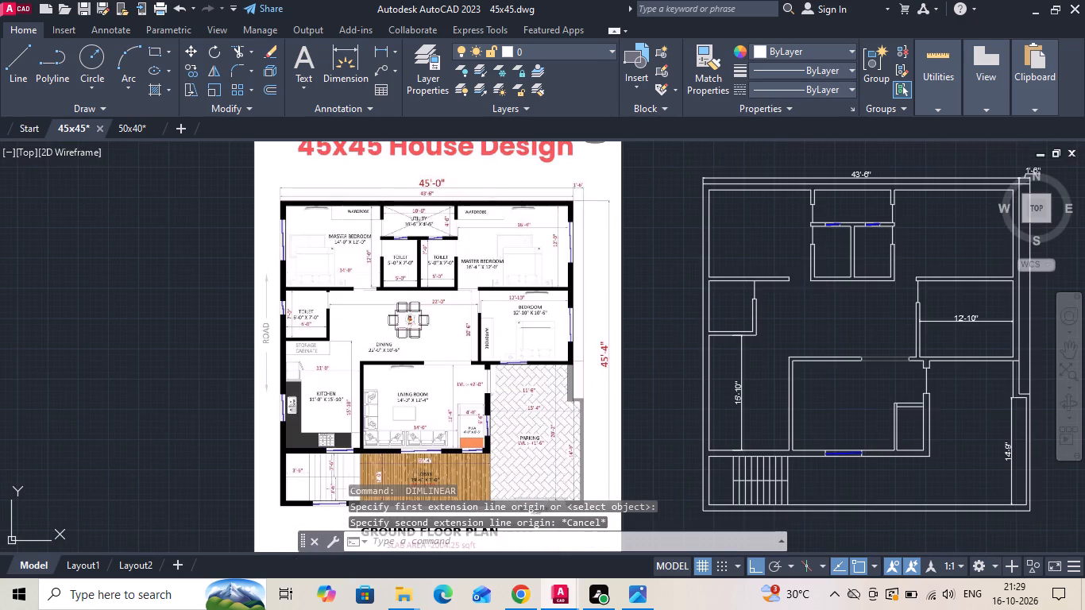
pyautogui.scroll(2, 482, 454)
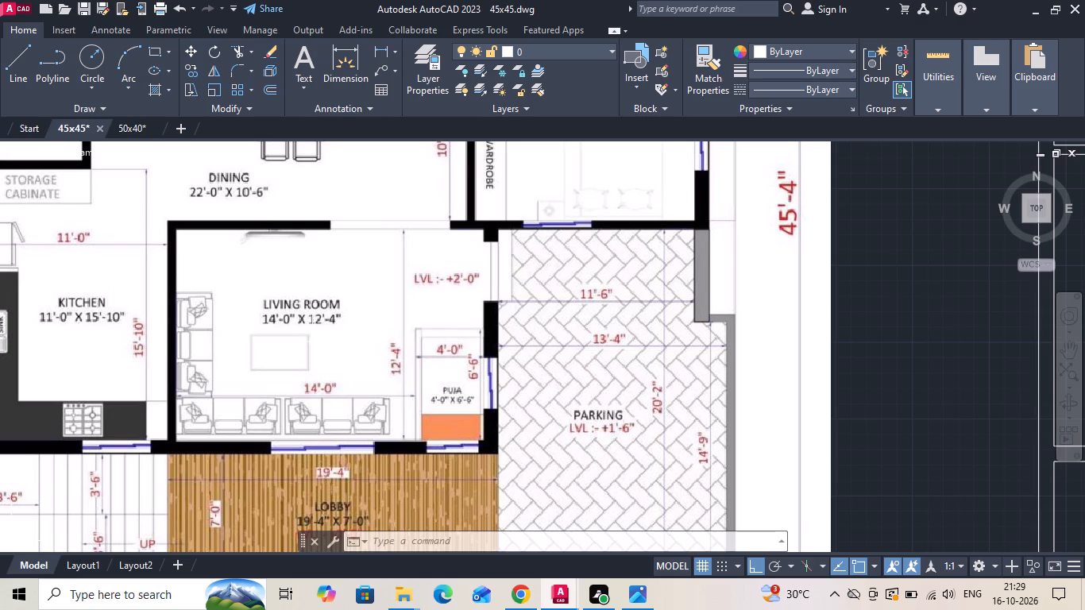
pyautogui.click(375, 52)
pyautogui.scroll(1, 533, 236)
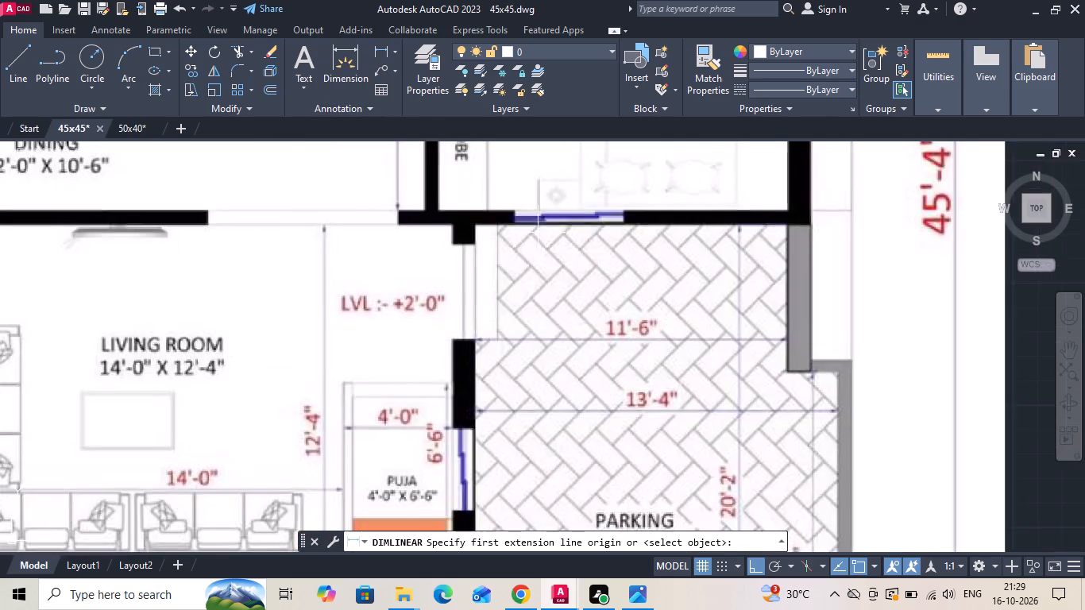
pyautogui.scroll(1, 548, 224)
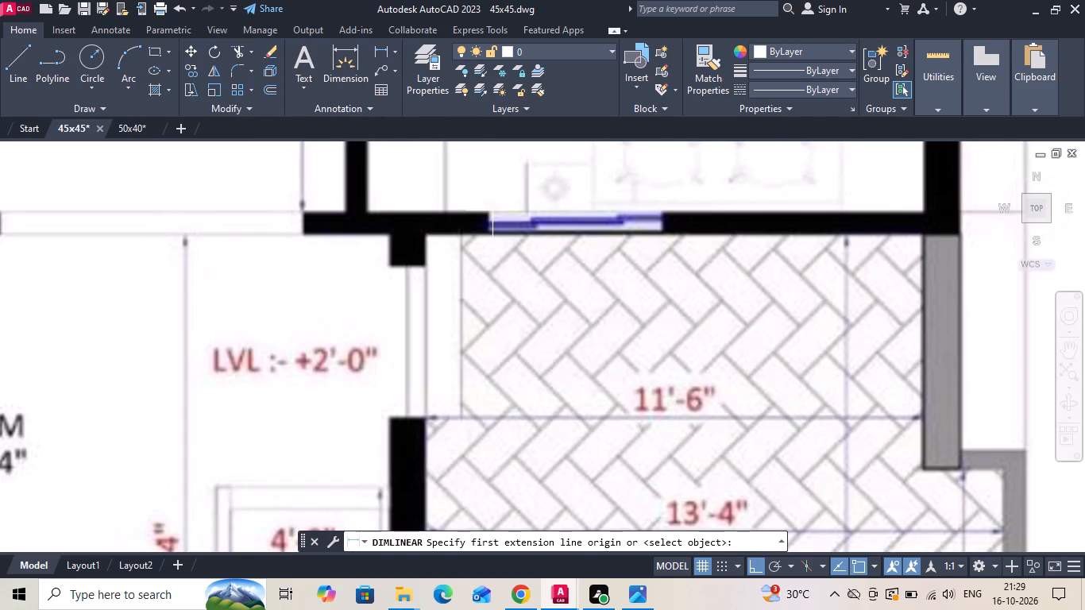
pyautogui.click(492, 214)
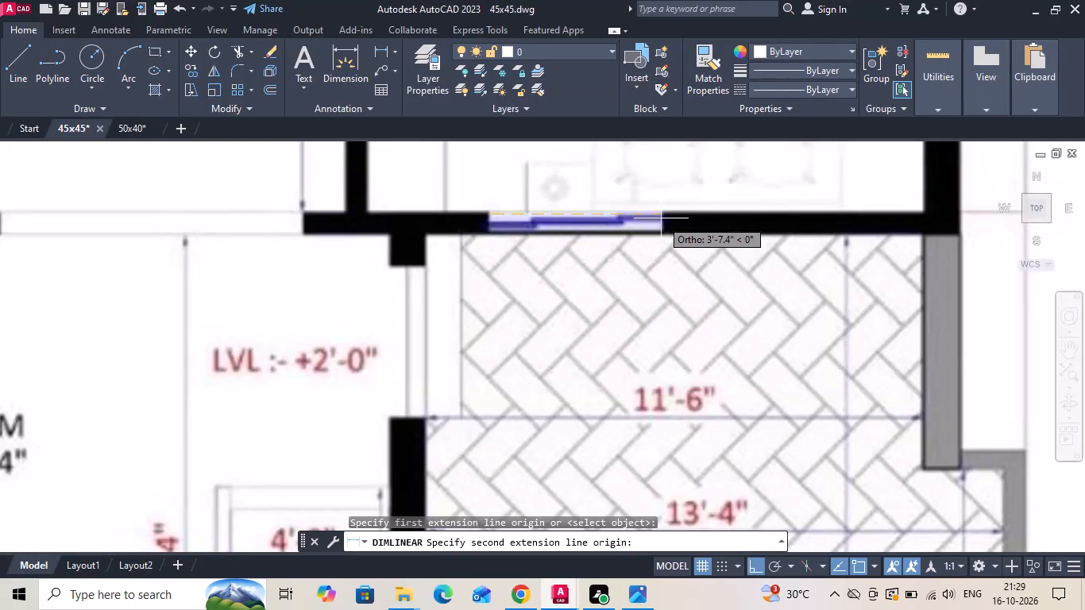
pyautogui.press('Escape')
# Measure the length of the window in the same bedroom's right outer wall in the reference image.
pyautogui.scroll(-2, 568, 371)
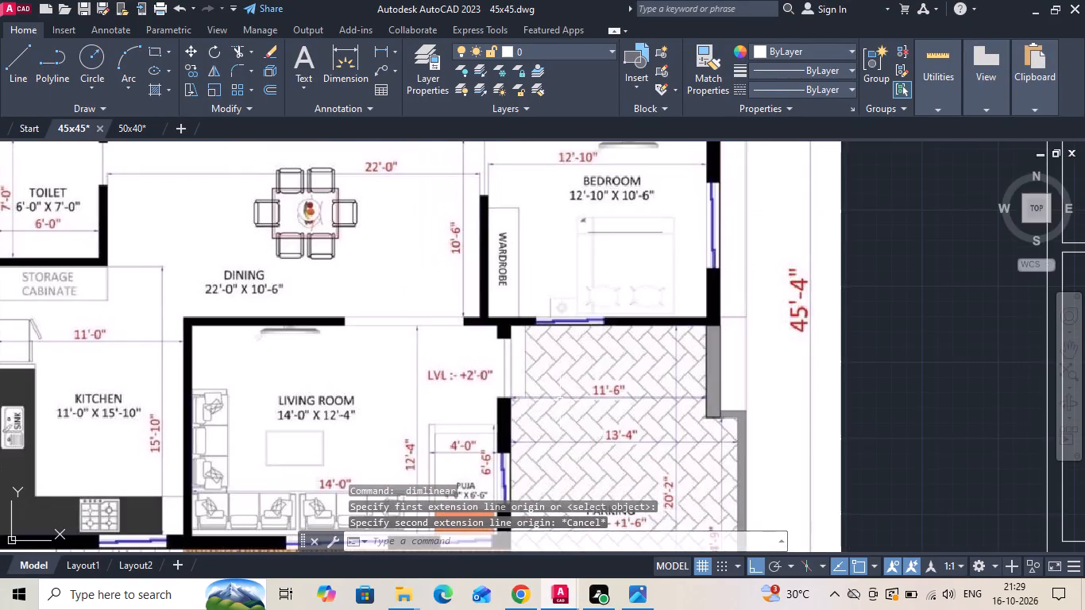
pyautogui.scroll(-1, 560, 400)
pyautogui.scroll(2, 665, 280)
pyautogui.press('space')
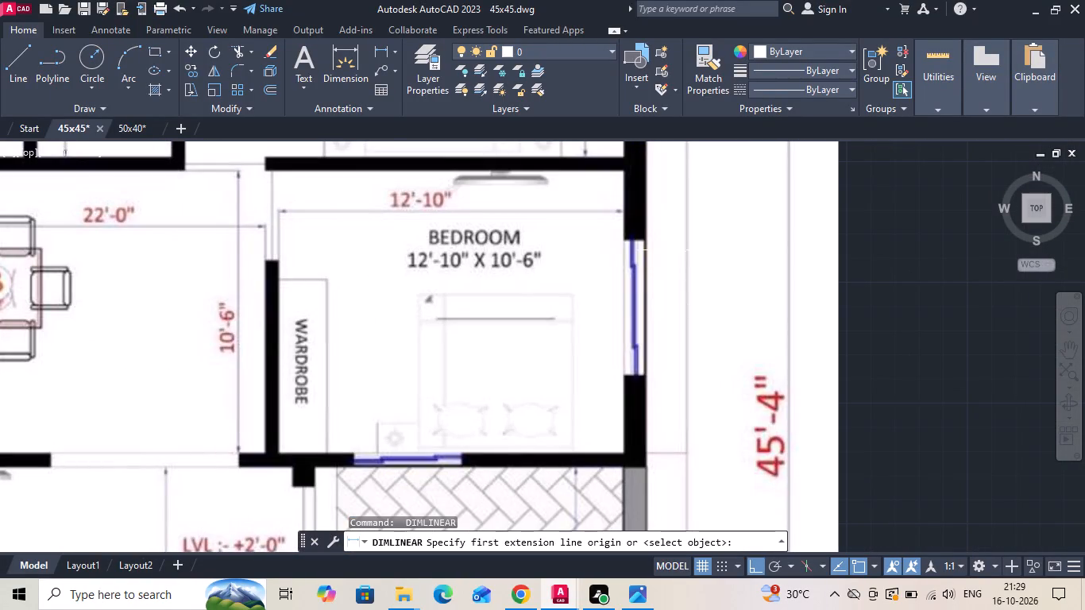
pyautogui.click(643, 241)
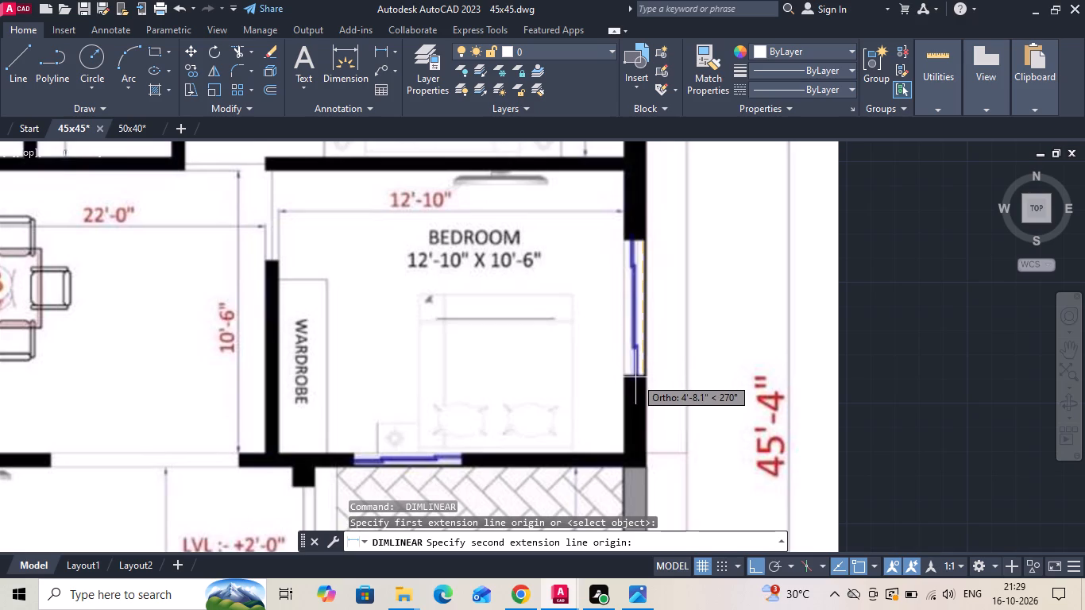
pyautogui.press('Escape')
# Erase the 12'-10" dimension inside the bedroom of the redrawn plan.
pyautogui.scroll(-4, 386, 237)
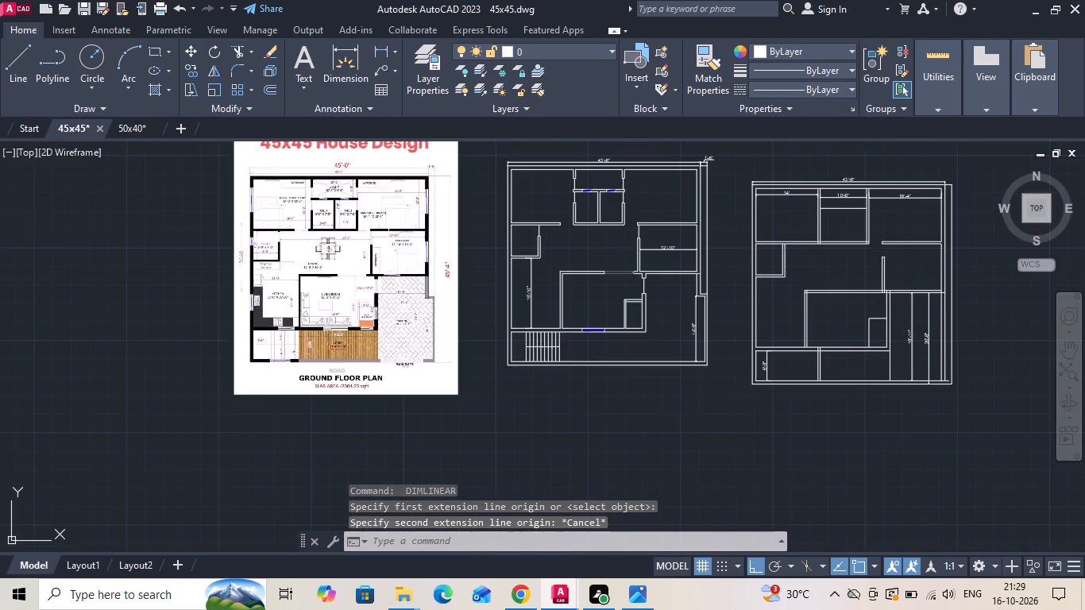
pyautogui.scroll(1, 554, 315)
pyautogui.scroll(-1, 561, 367)
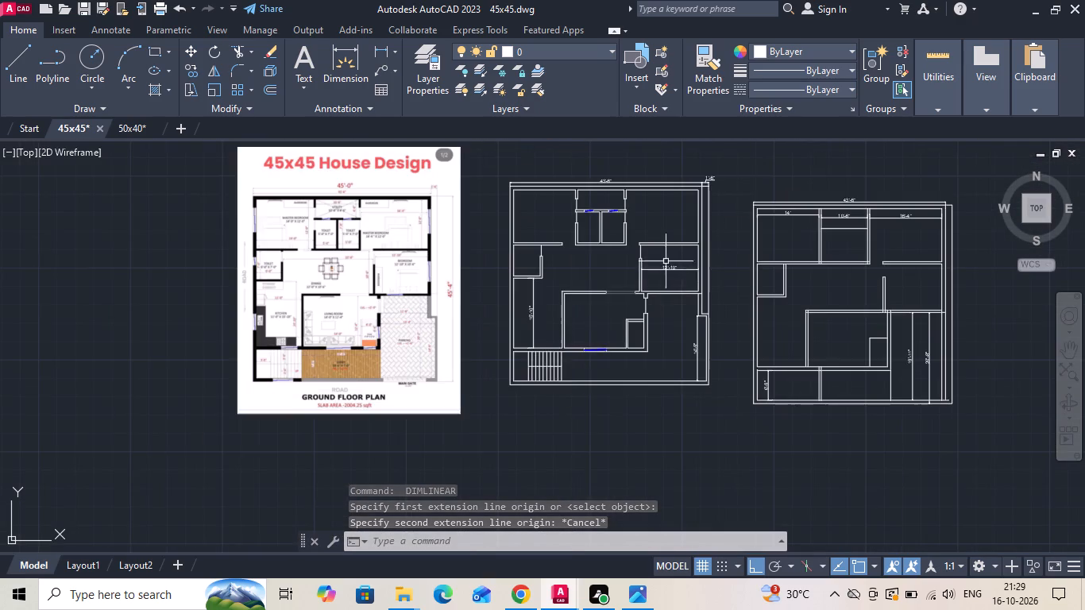
pyautogui.scroll(2, 673, 272)
pyautogui.moveTo(685, 262); pyautogui.dragTo(676, 272)
pyautogui.click(668, 280)
pyautogui.press('Delete')
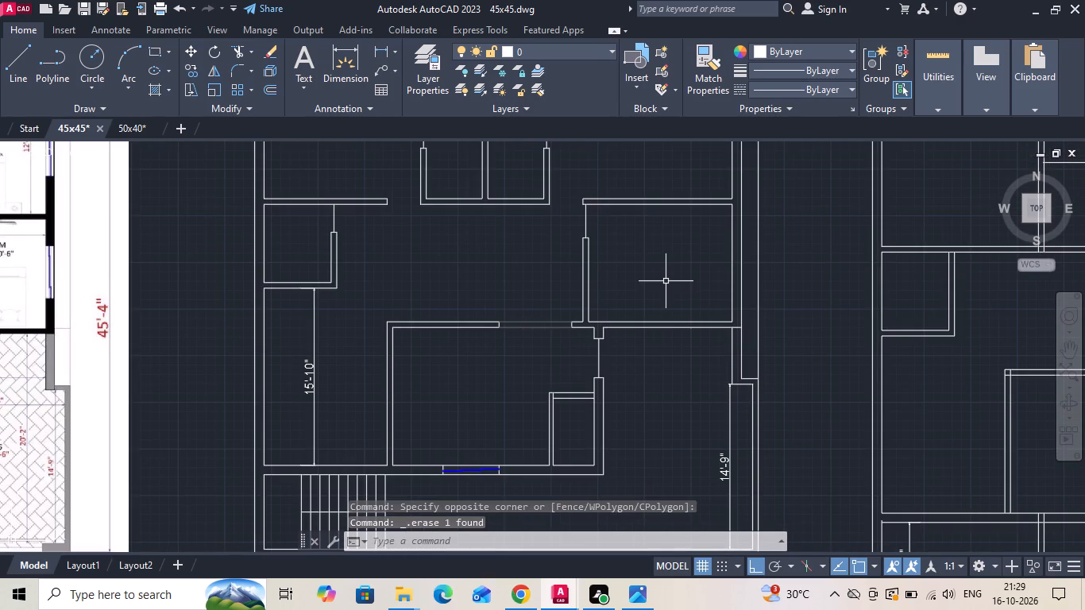
# Draw a horizontal guide line across the bedroom's right wall, from the midpoint of its inner line to its outer line.
pyautogui.write('l')
pyautogui.press('space')
pyautogui.click(729, 265)
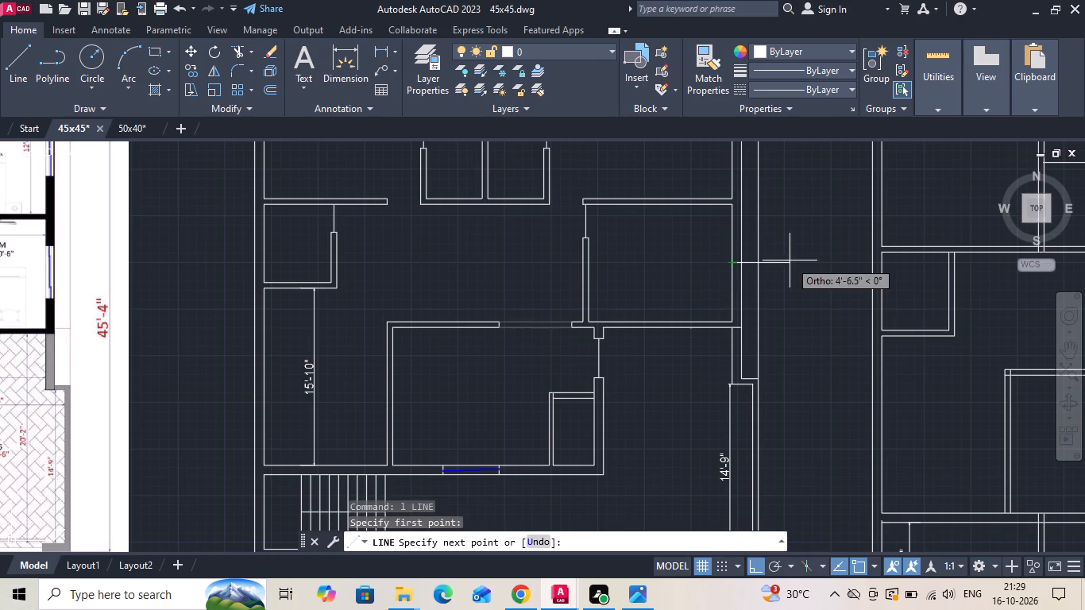
pyautogui.scroll(3, 751, 268)
pyautogui.click(704, 249)
pyautogui.press('Escape')
pyautogui.scroll(-3, 677, 200)
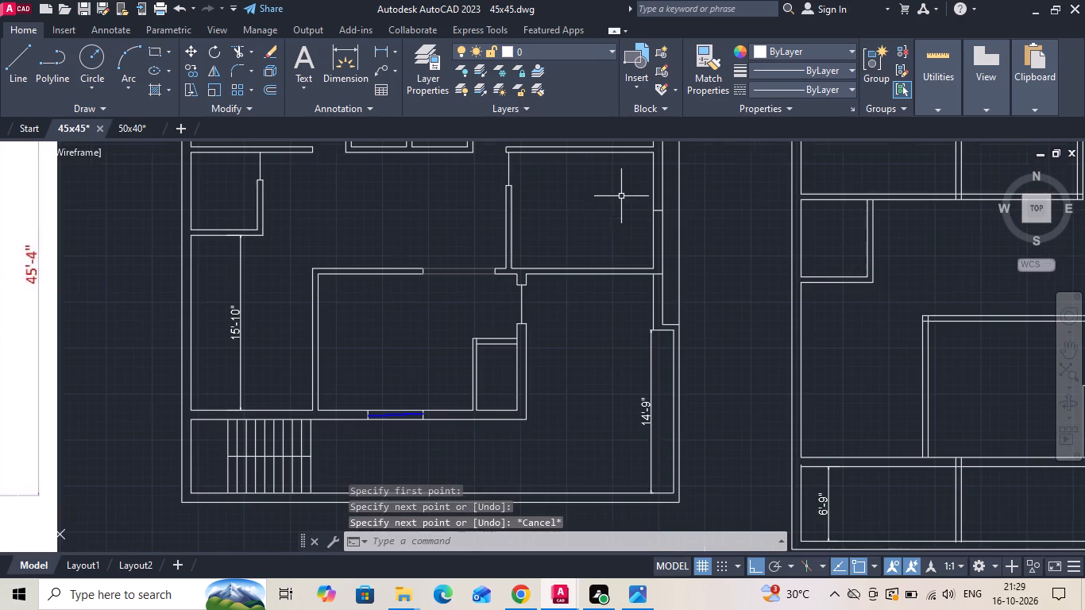
# Save the drawing.
pyautogui.hotkey('ctrl', 's')
# Copy the living room's lower-wall window into the open space of the bedroom, with Ortho off.
pyautogui.scroll(1, 387, 399)
pyautogui.moveTo(340, 403); pyautogui.dragTo(349, 420)
pyautogui.click(462, 454)
pyautogui.rightClick(444, 305)
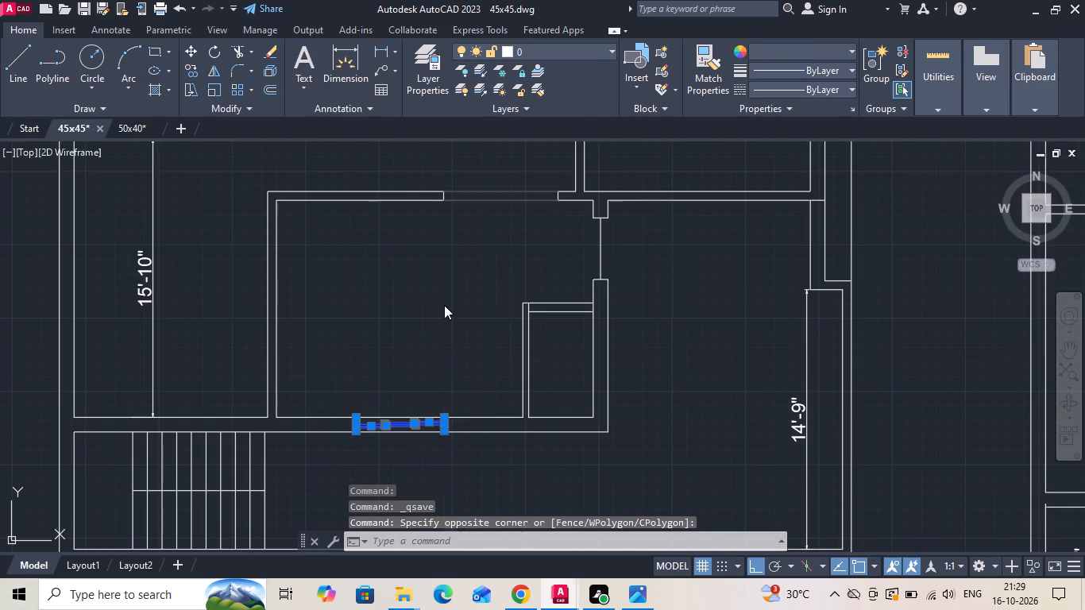
pyautogui.click(488, 323)
pyautogui.click(429, 368)
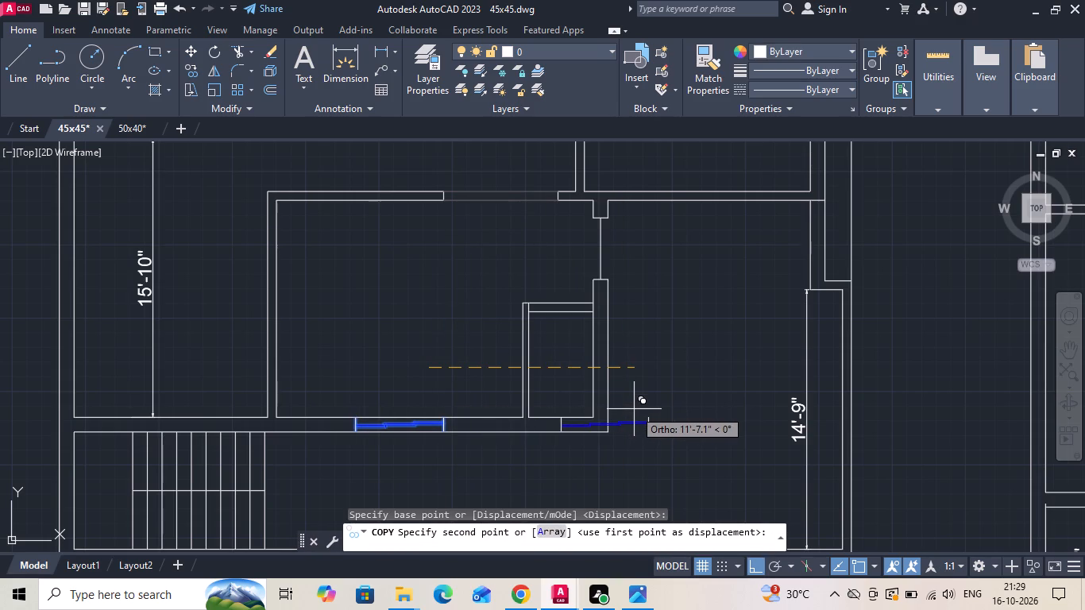
pyautogui.press('F8')
pyautogui.scroll(-1, 552, 418)
pyautogui.scroll(2, 681, 195)
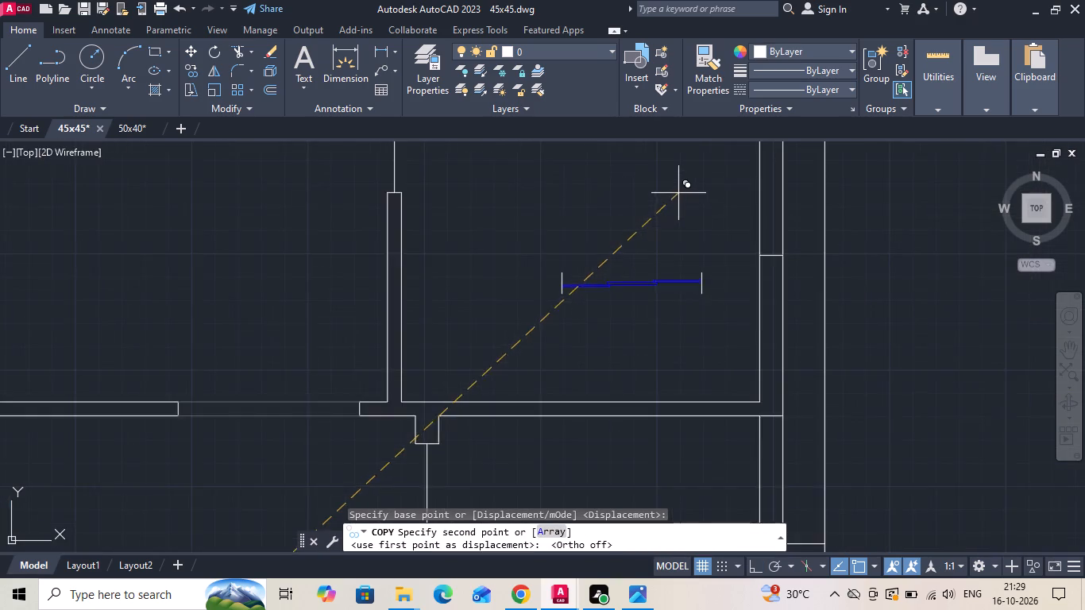
pyautogui.moveTo(672, 206); pyautogui.dragTo(642, 285, button='middle')
pyautogui.click(627, 253)
pyautogui.press('Escape')
# Rotate the copied window inside the bedroom by 90 degrees with Ortho on, so that it stands vertical.
pyautogui.moveTo(465, 338); pyautogui.dragTo(507, 367)
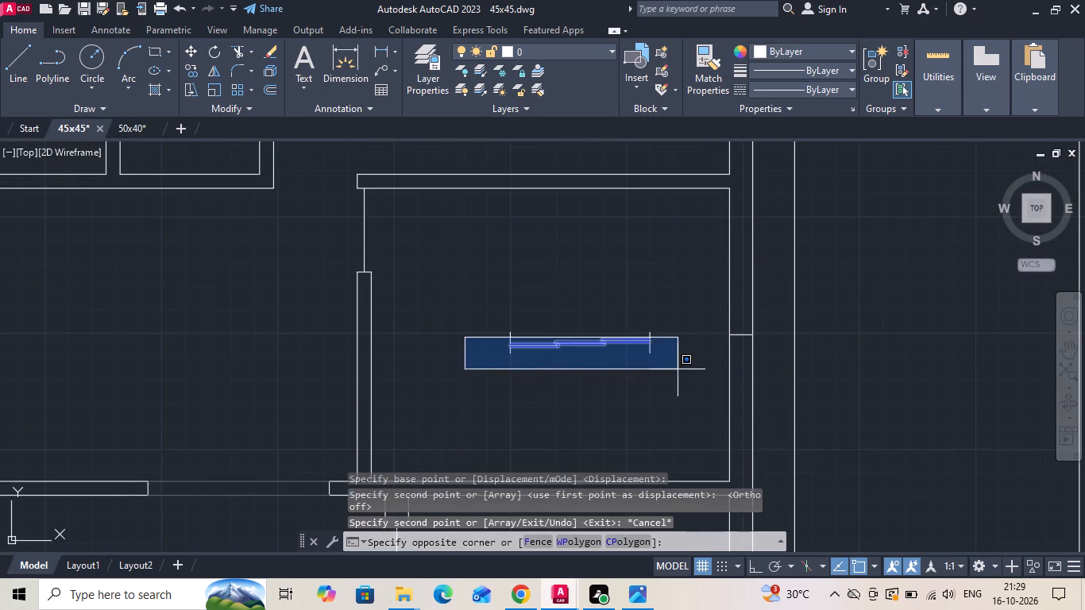
pyautogui.press('Escape')
pyautogui.moveTo(677, 315); pyautogui.dragTo(615, 369)
pyautogui.click(471, 403)
pyautogui.rightClick(478, 287)
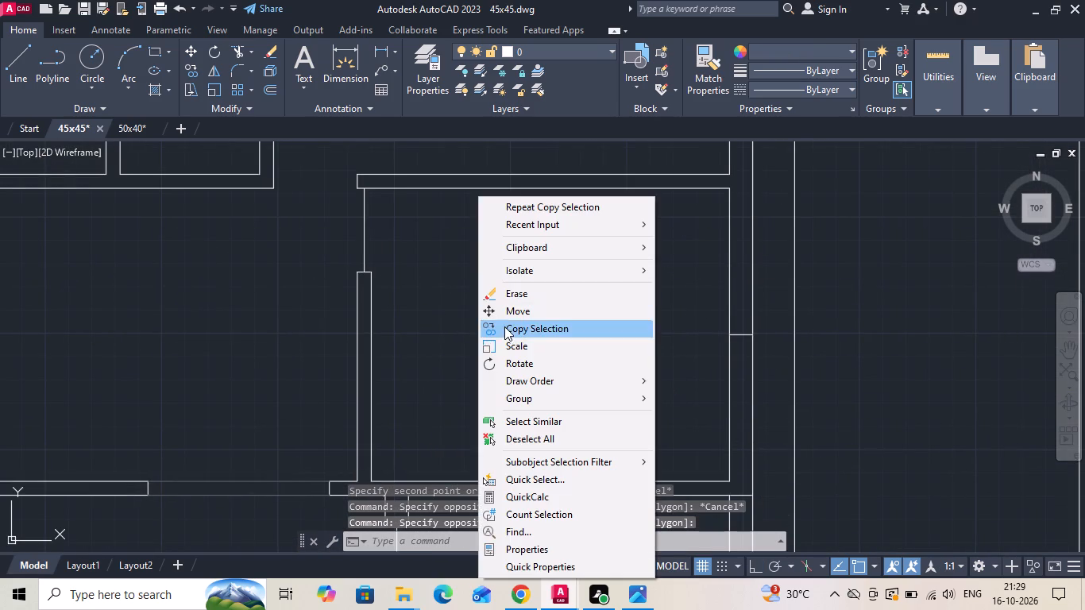
pyautogui.click(512, 365)
pyautogui.press('F8')
pyautogui.click(578, 281)
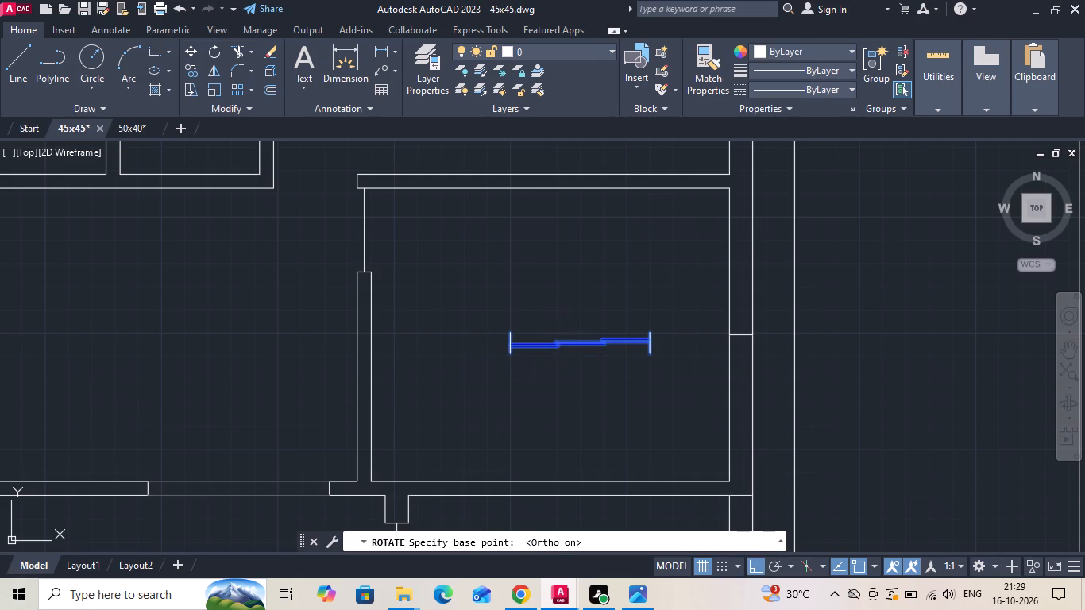
pyautogui.click(582, 270)
# Draw a vertical centre line through the rotated window's middle pane, between the midpoints of its short ends.
pyautogui.scroll(-2, 672, 237)
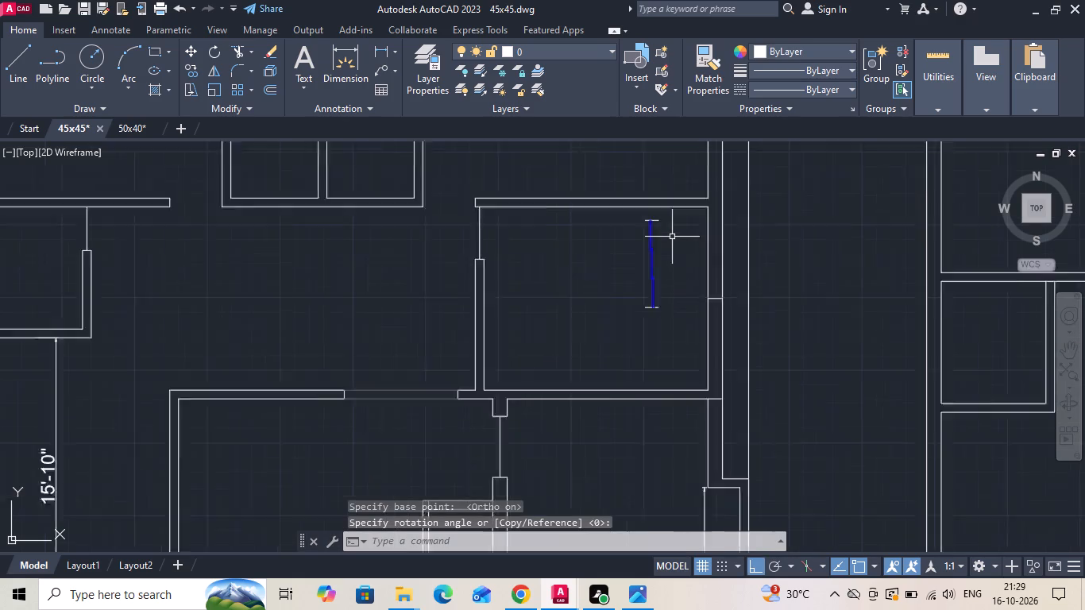
pyautogui.scroll(3, 672, 237)
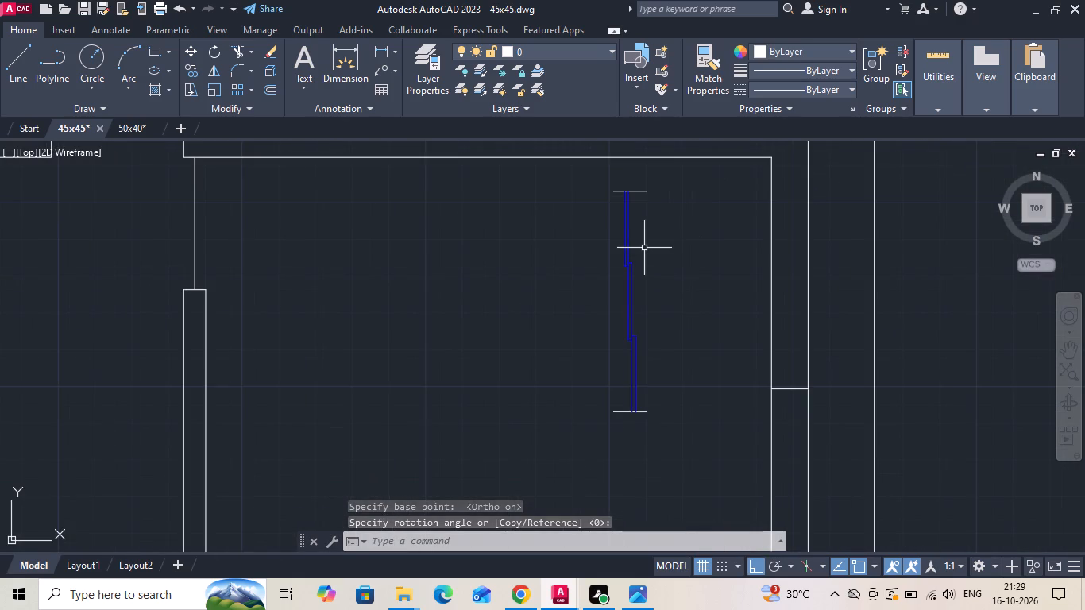
pyautogui.write('l')
pyautogui.press('space')
pyautogui.scroll(4, 640, 250)
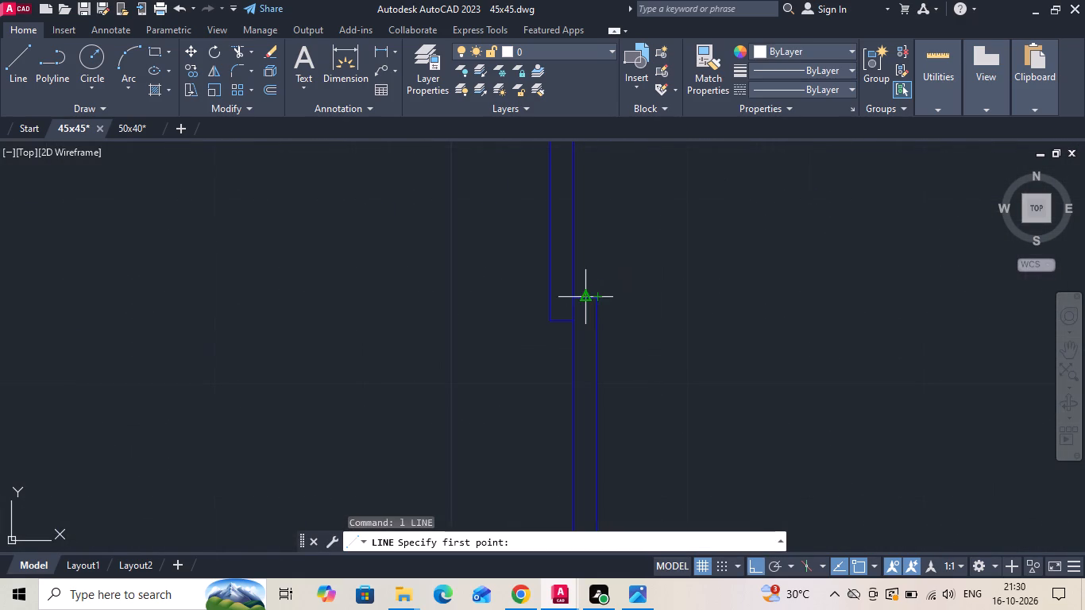
pyautogui.click(588, 299)
pyautogui.scroll(-3, 597, 261)
pyautogui.scroll(2, 578, 404)
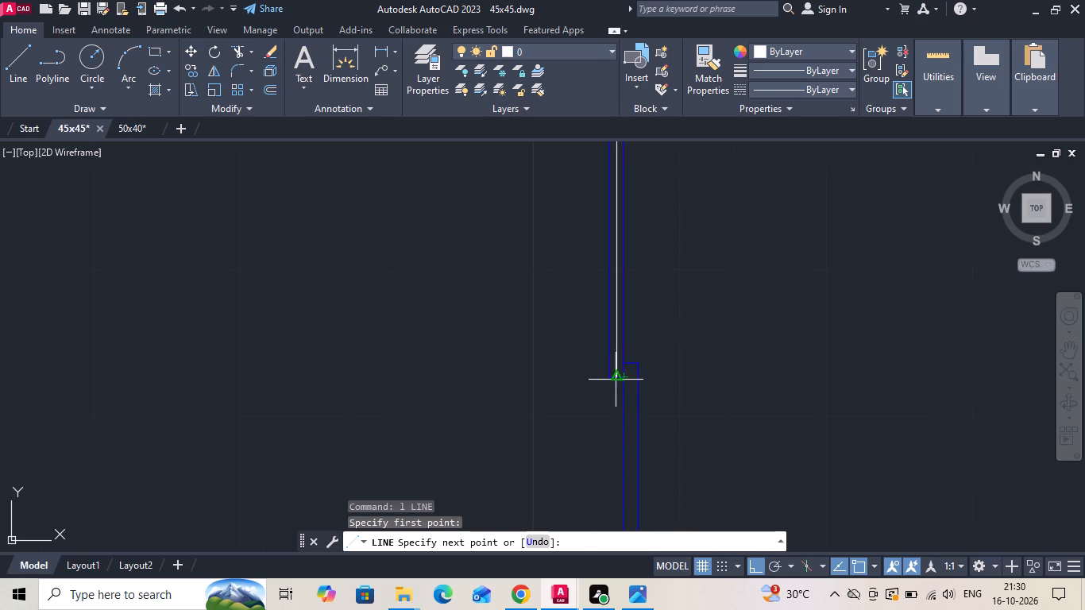
pyautogui.click(614, 379)
pyautogui.scroll(-3, 562, 374)
pyautogui.press('Escape')
# Move the window with its centre line into the bedroom's right wall, placing the line's midpoint on the guide line's midpoint.
pyautogui.moveTo(530, 218); pyautogui.dragTo(539, 256)
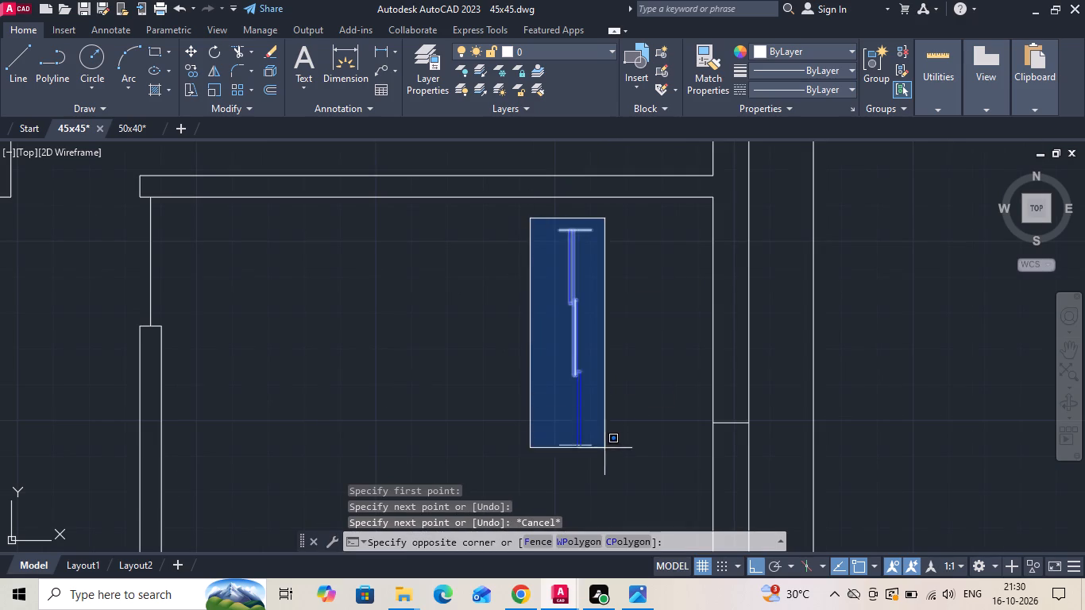
pyautogui.click(612, 474)
pyautogui.rightClick(612, 329)
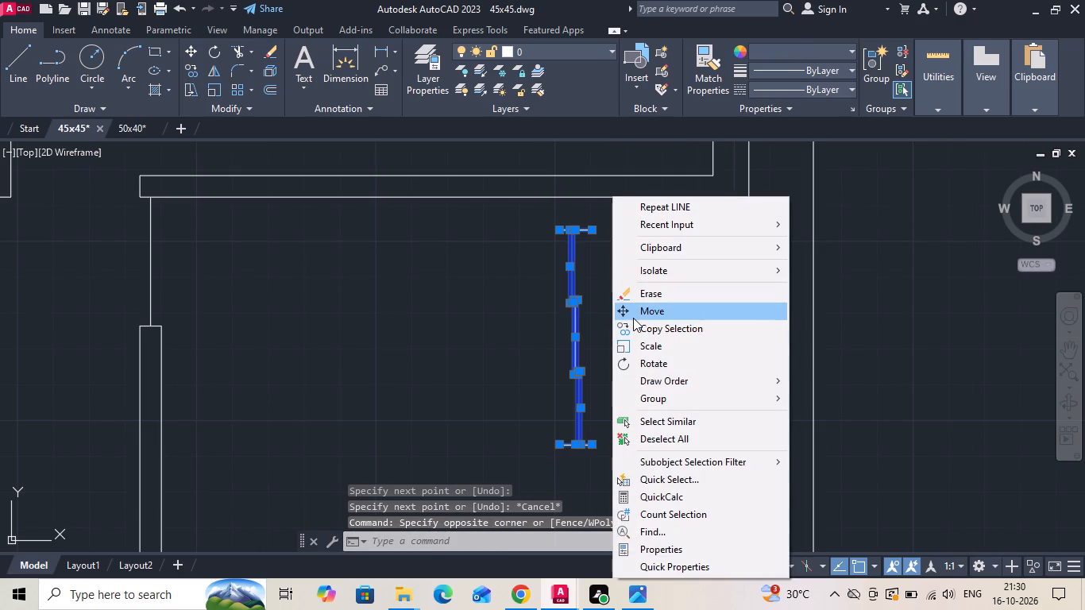
pyautogui.click(633, 318)
pyautogui.scroll(3, 582, 323)
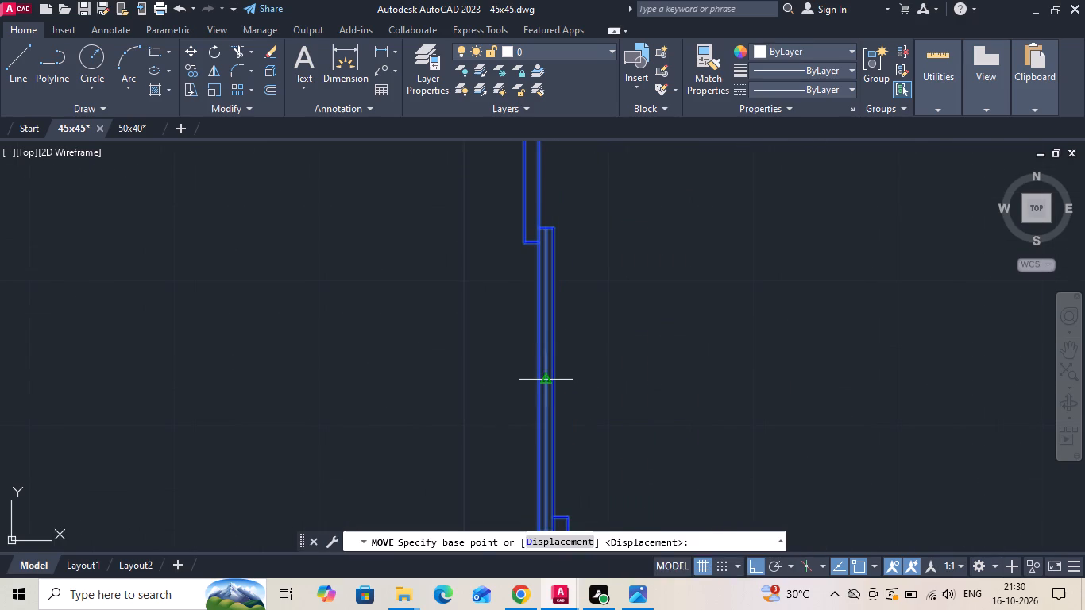
pyautogui.click(546, 384)
pyautogui.scroll(-4, 529, 336)
pyautogui.scroll(2, 678, 407)
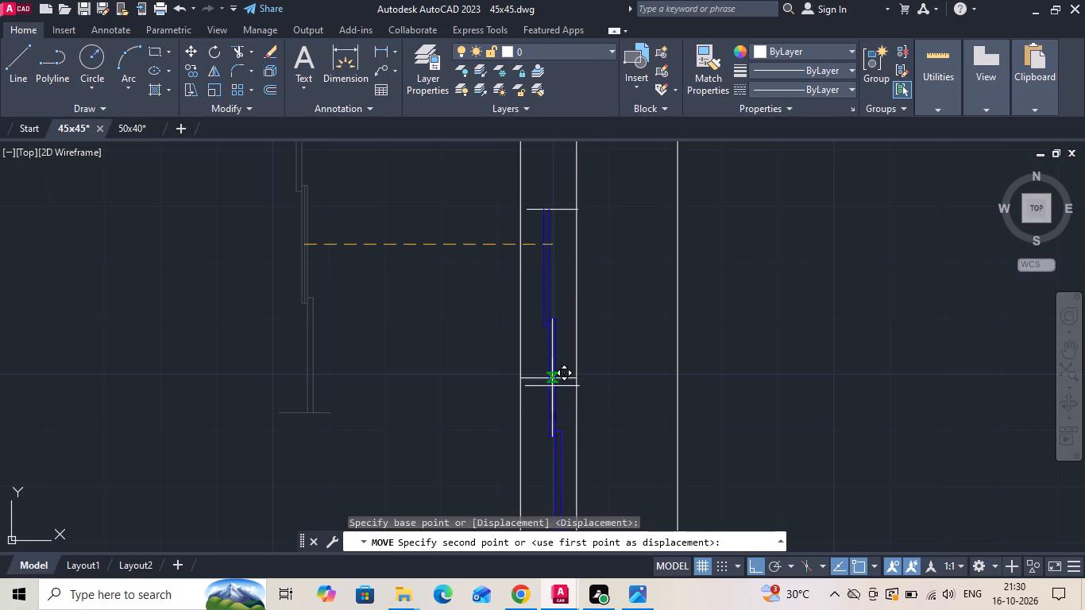
pyautogui.click(548, 380)
# Erase the window's vertical centre line and the horizontal guide line across the wall.
pyautogui.scroll(2, 552, 399)
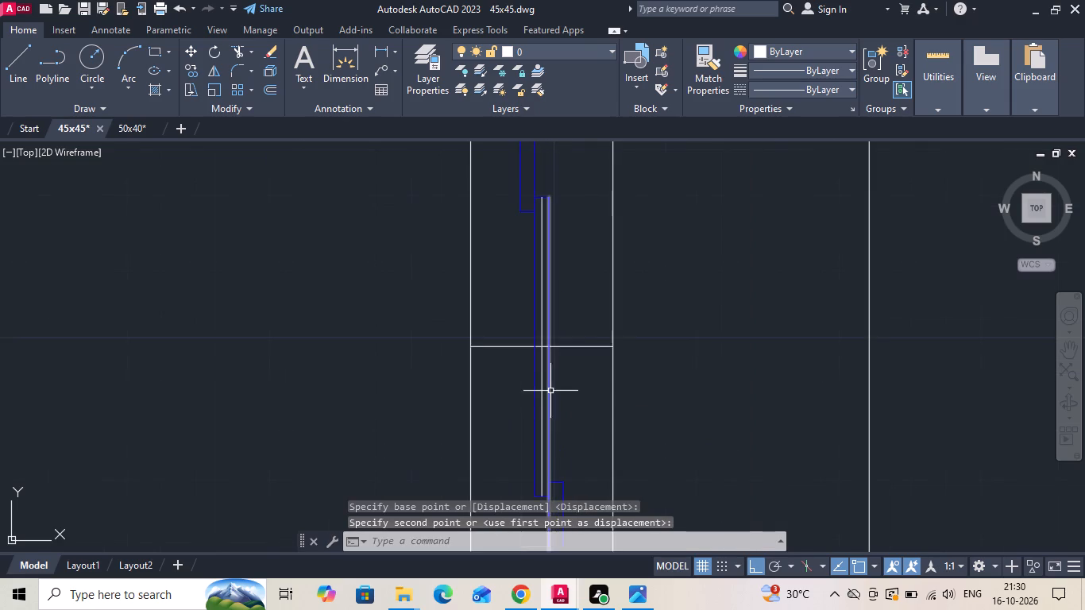
pyautogui.click(541, 370)
pyautogui.click(578, 353)
pyautogui.click(572, 322)
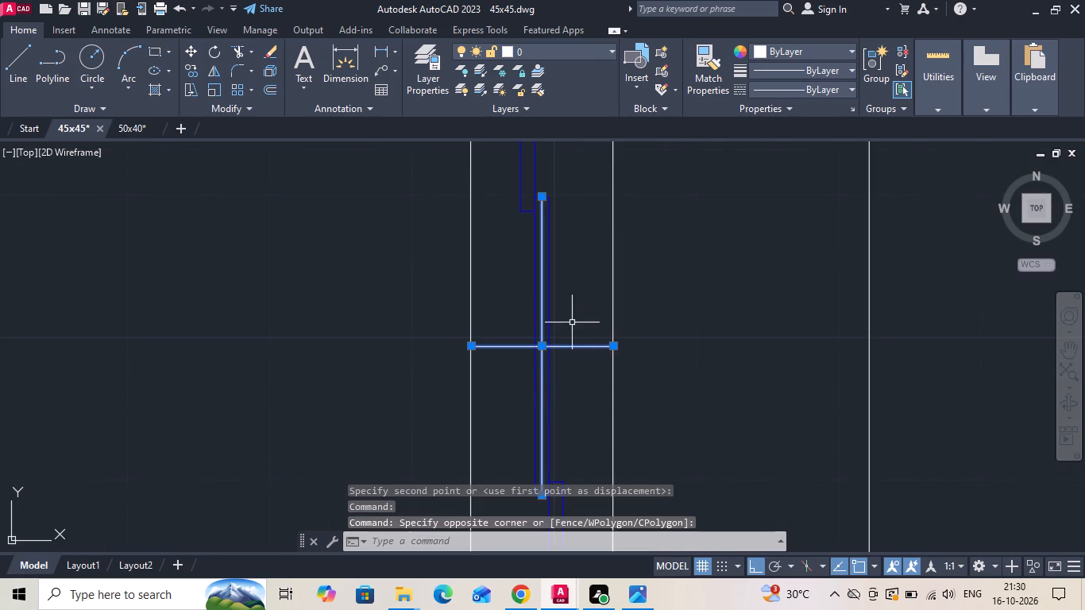
pyautogui.press('Delete')
# Extend the upper and lower end lines of the bedroom window to both faces of the right wall.
pyautogui.scroll(-3, 565, 378)
pyautogui.scroll(3, 542, 312)
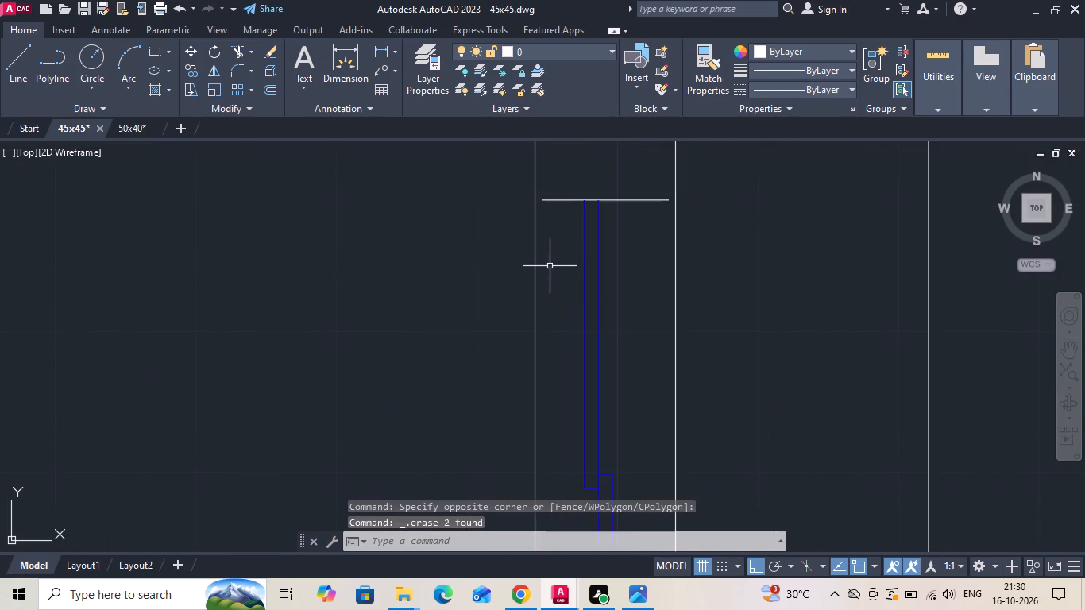
pyautogui.write('ex')
pyautogui.press('space')
pyautogui.click(556, 195)
pyautogui.click(541, 241)
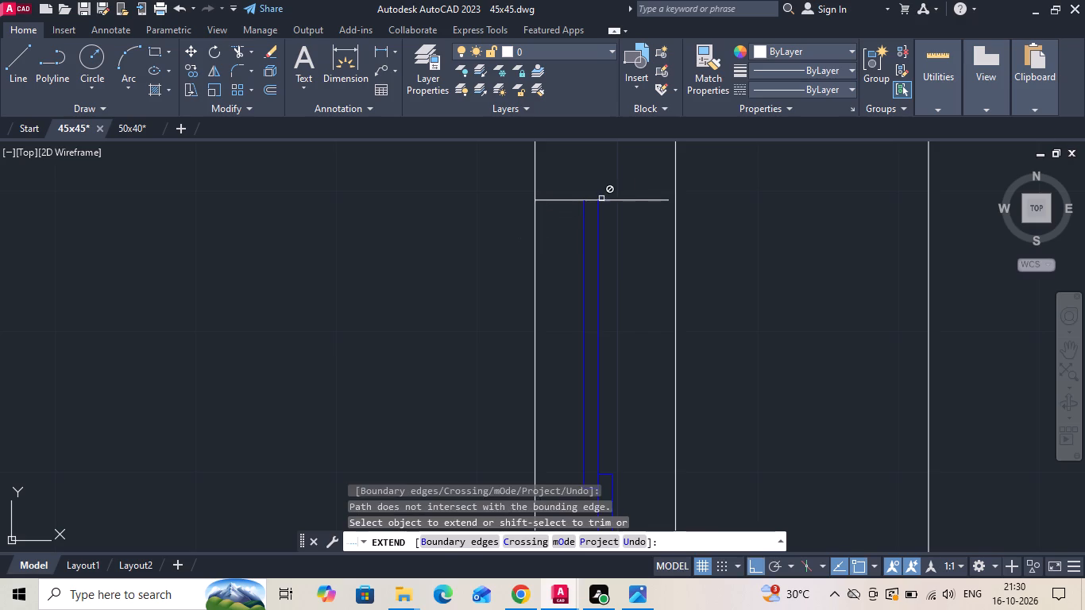
pyautogui.moveTo(621, 195); pyautogui.dragTo(634, 248)
pyautogui.scroll(-4, 607, 187)
pyautogui.scroll(2, 595, 330)
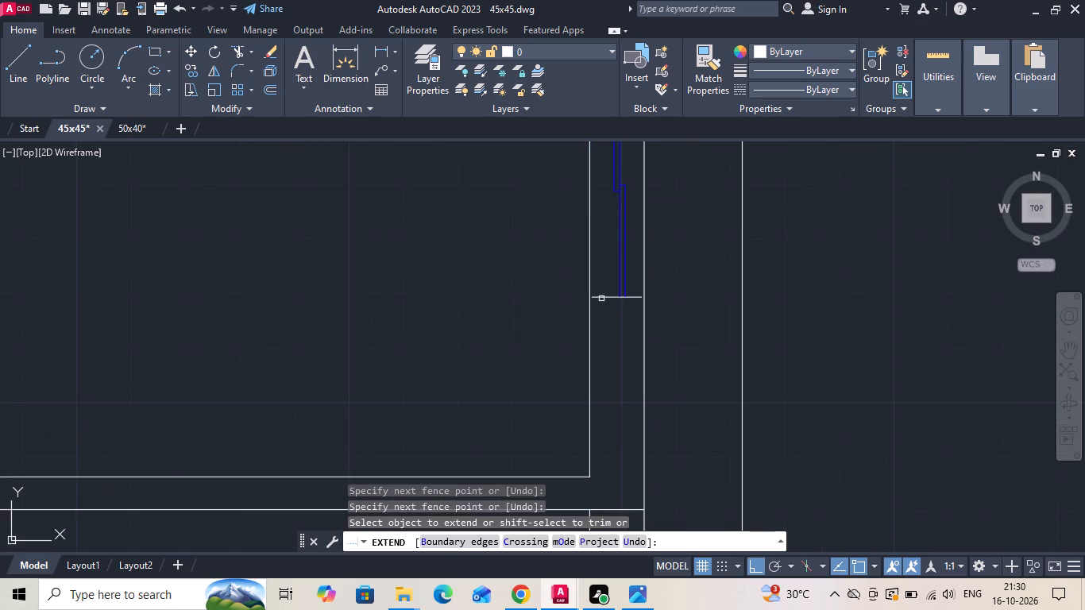
pyautogui.scroll(2, 600, 297)
pyautogui.moveTo(599, 279); pyautogui.dragTo(586, 341)
pyautogui.moveTo(689, 272); pyautogui.dragTo(689, 317)
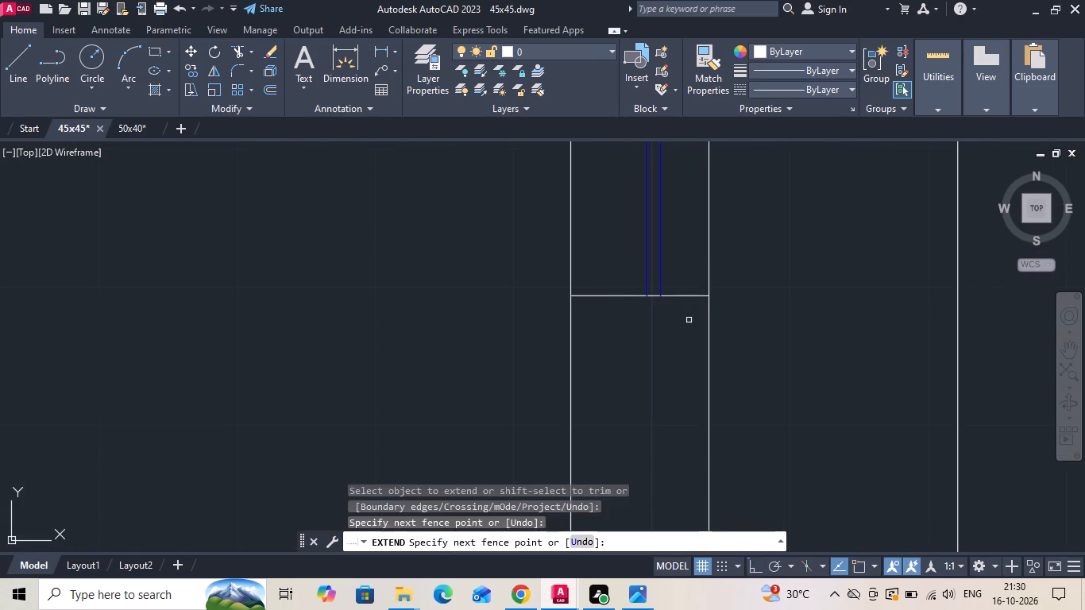
pyautogui.click(689, 344)
pyautogui.press('Escape')
# Save the drawing.
pyautogui.hotkey('ctrl', 's')
# Extend both end lines of the living room's lower-wall window to the wall's inner and outer lines.
pyautogui.scroll(-4, 749, 260)
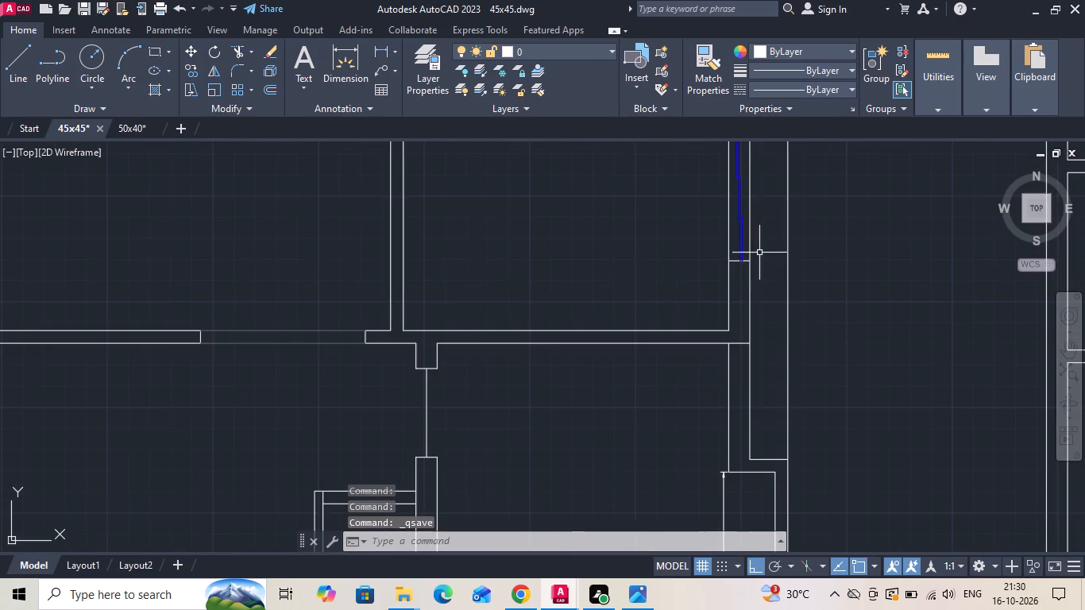
pyautogui.scroll(-2, 501, 295)
pyautogui.scroll(3, 400, 446)
pyautogui.scroll(2, 269, 452)
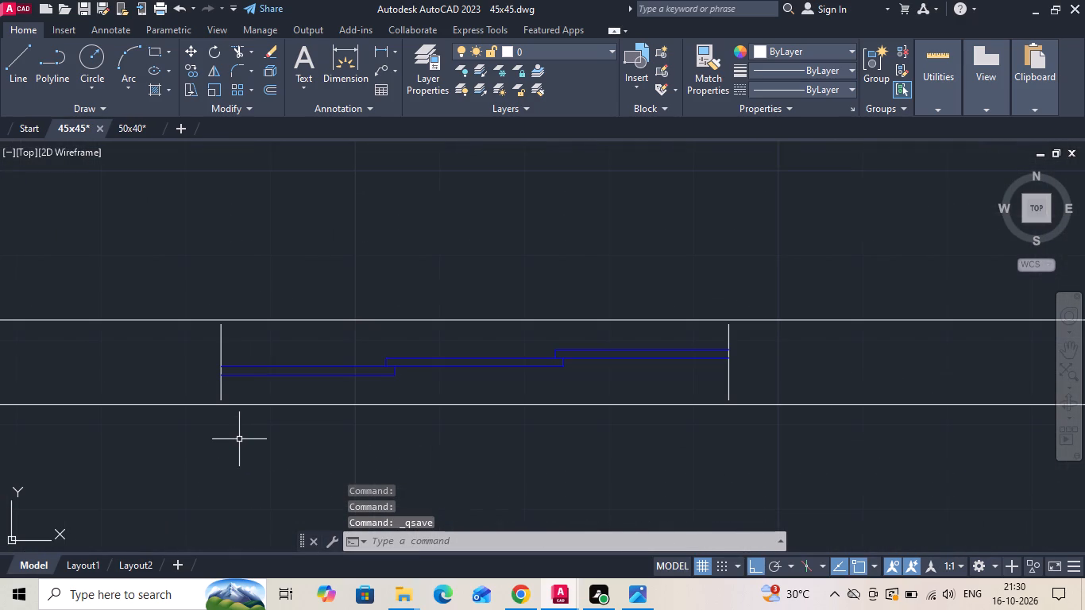
pyautogui.write('ex')
pyautogui.press('space')
pyautogui.moveTo(207, 353); pyautogui.dragTo(207, 353)
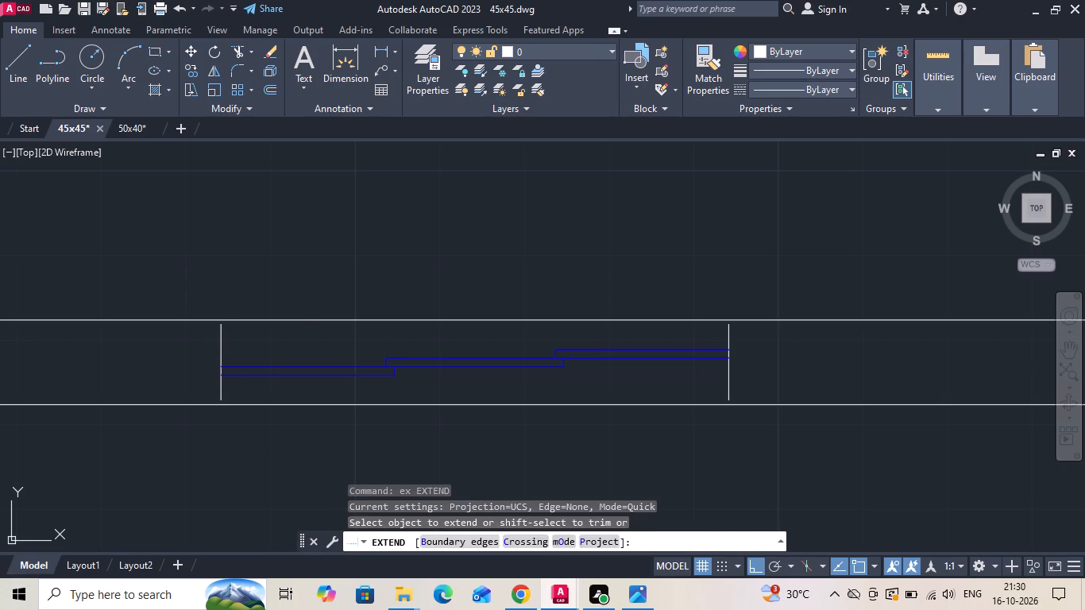
pyautogui.moveTo(207, 353); pyautogui.dragTo(215, 353)
pyautogui.click(303, 340)
pyautogui.click(201, 392)
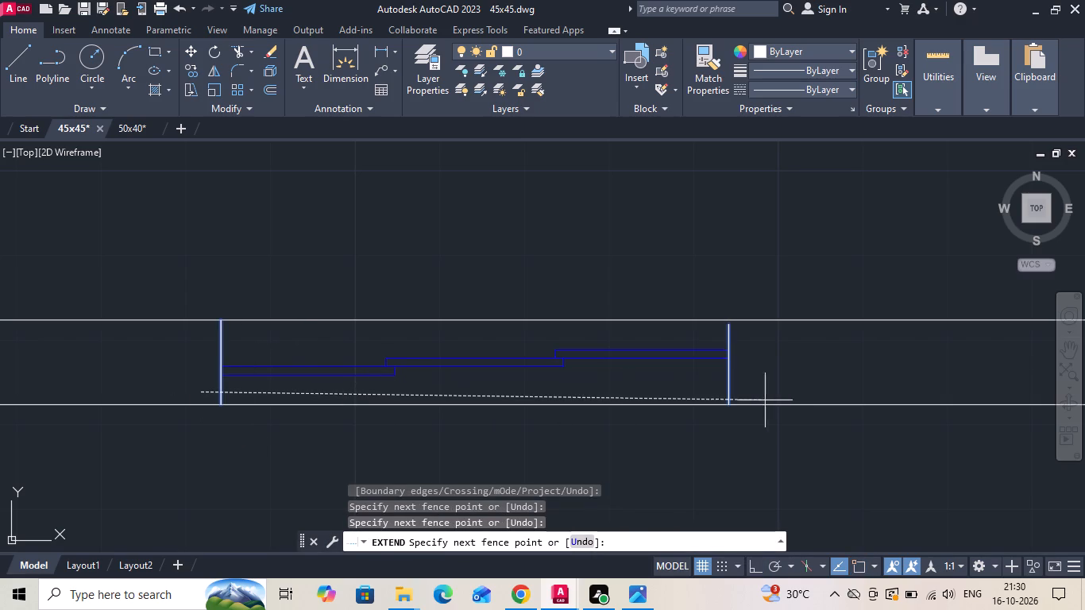
pyautogui.click(775, 400)
pyautogui.click(738, 338)
pyautogui.click(666, 322)
pyautogui.press('Escape')
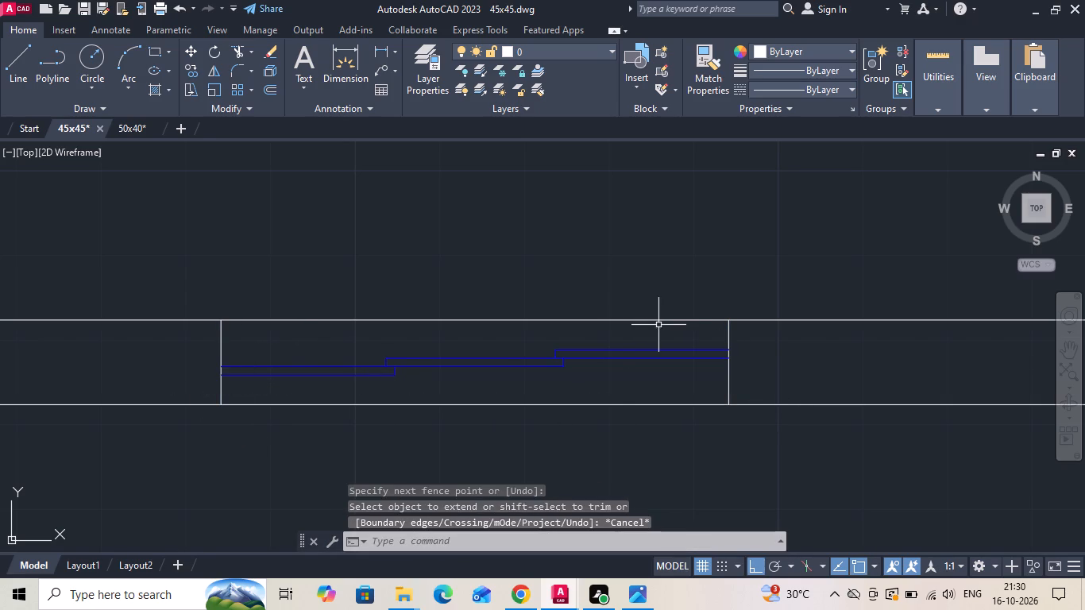
# Save the drawing.
pyautogui.hotkey('ctrl', 's')
pyautogui.hotkey('ctrl', 's')
pyautogui.hotkey('ctrl', 's')
pyautogui.hotkey('ctrl', 's')
pyautogui.hotkey('ctrl', 's')
pyautogui.hotkey('ctrl', 's')
pyautogui.hotkey('ctrl', 's')
pyautogui.hotkey('ctrl', 's')
# Measure the left-wall window's length in the 14'-0" x 12'-0" master bedroom on the reference image with a linear dimension.
pyautogui.scroll(-5, 614, 324)
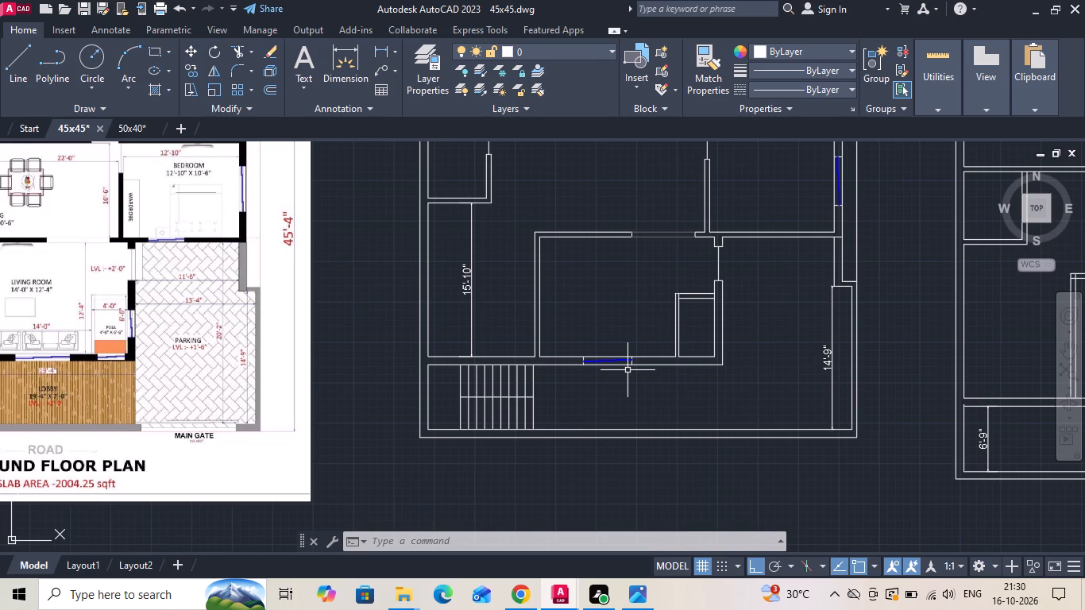
pyautogui.scroll(-1, 797, 369)
pyautogui.scroll(2, 835, 259)
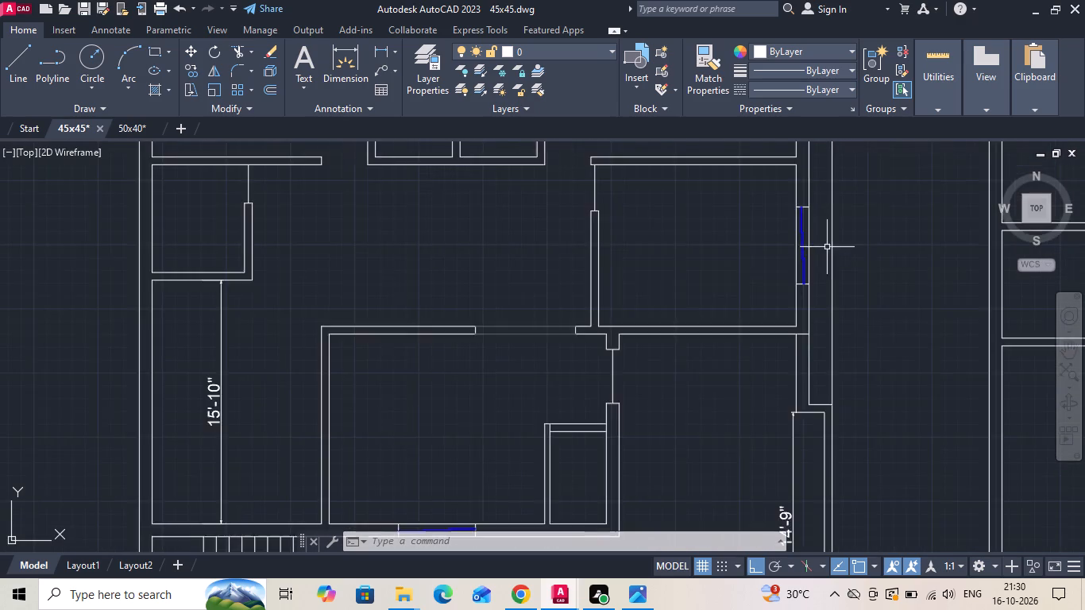
pyautogui.scroll(1, 801, 220)
pyautogui.scroll(-1, 781, 270)
pyautogui.scroll(-2, 774, 339)
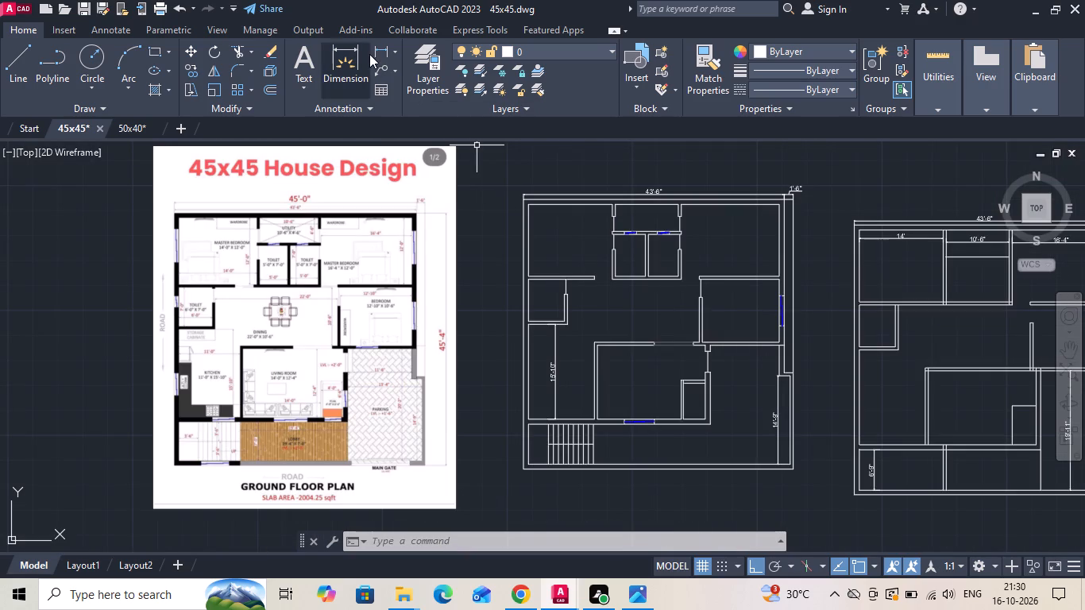
pyautogui.click(380, 52)
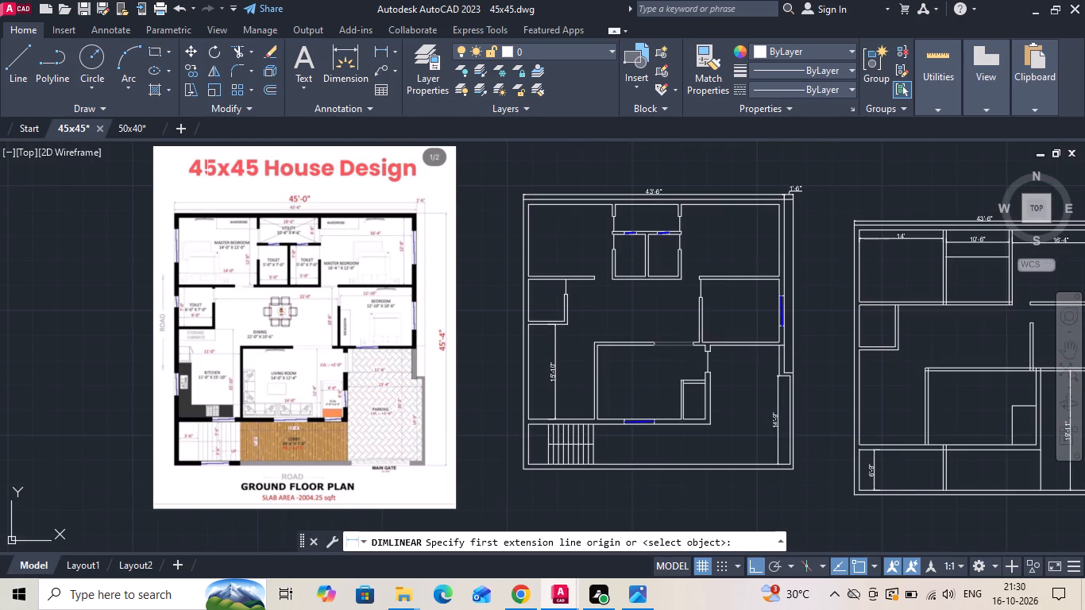
pyautogui.scroll(3, 195, 199)
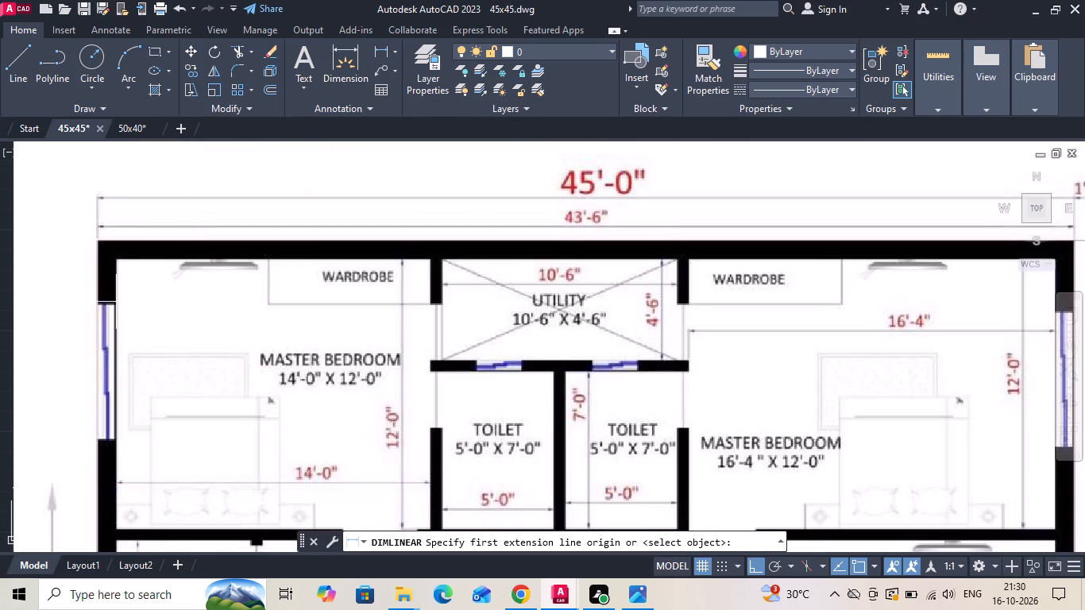
pyautogui.click(115, 307)
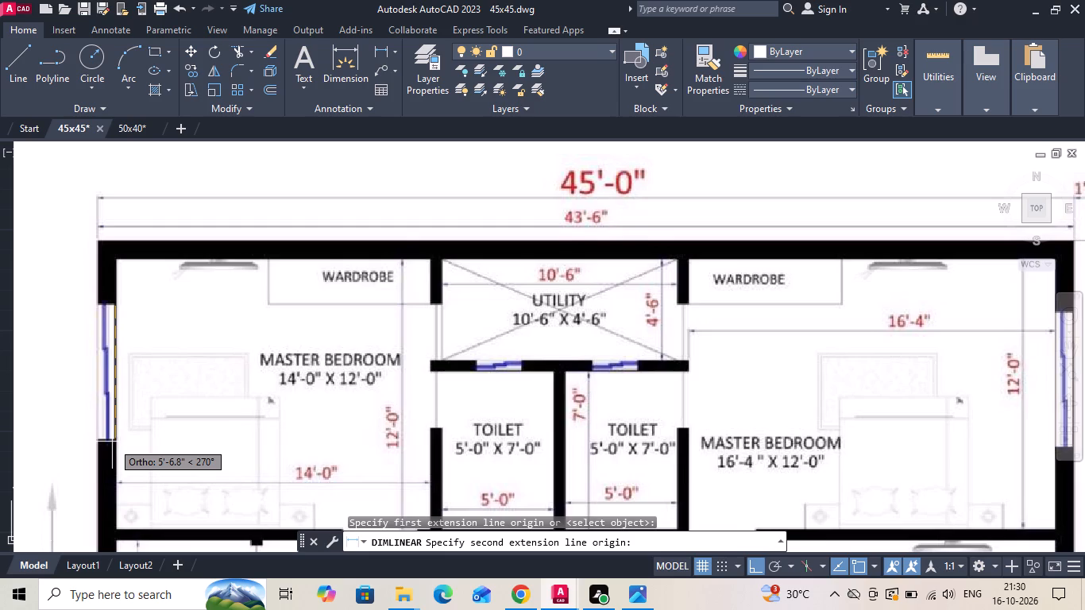
pyautogui.press('Escape')
# Measure the inner width of the same master bedroom on the reference image with a linear dimension.
pyautogui.press('space')
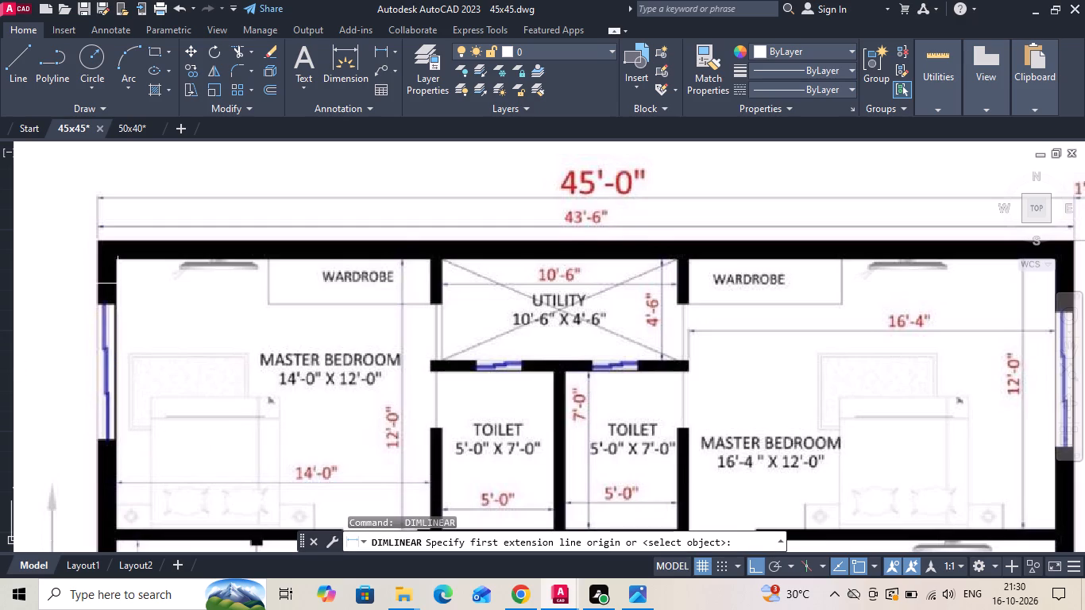
pyautogui.click(118, 284)
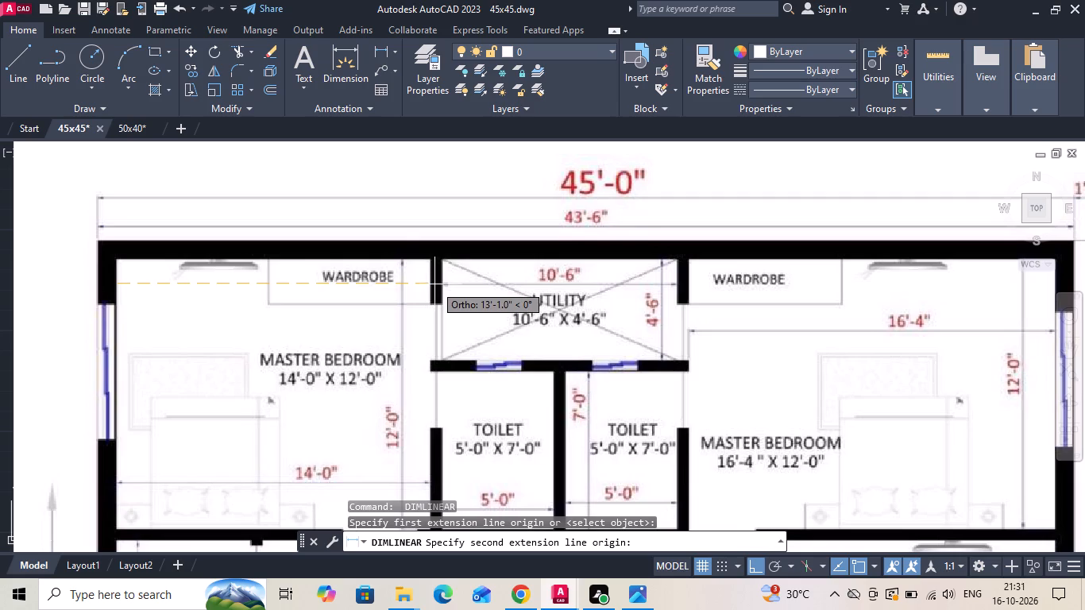
pyautogui.press('Escape')
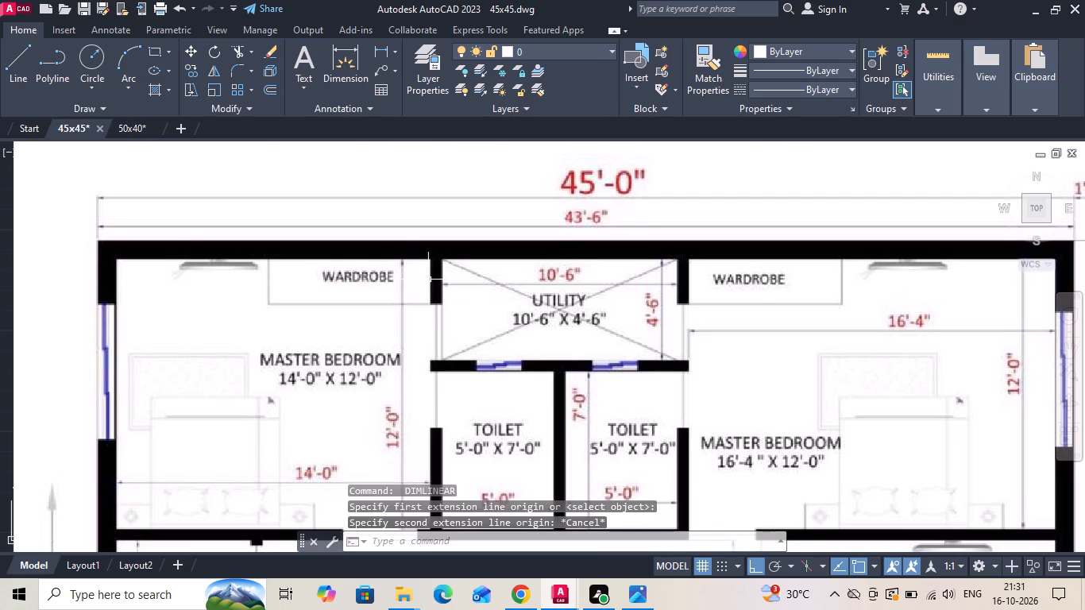
# Copy the bedroom's right-wall window to the upper-left master bedroom's left wall, from the bedroom's upper-right inner corner to the master bedroom's upper-left inner corner.
pyautogui.scroll(-1, 321, 283)
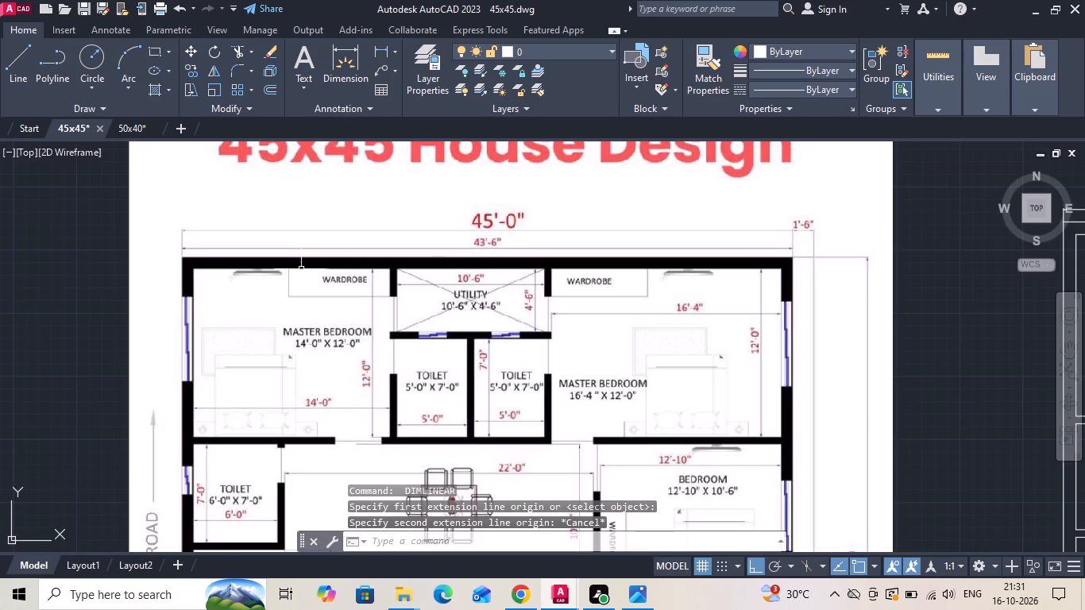
pyautogui.scroll(-2, 173, 277)
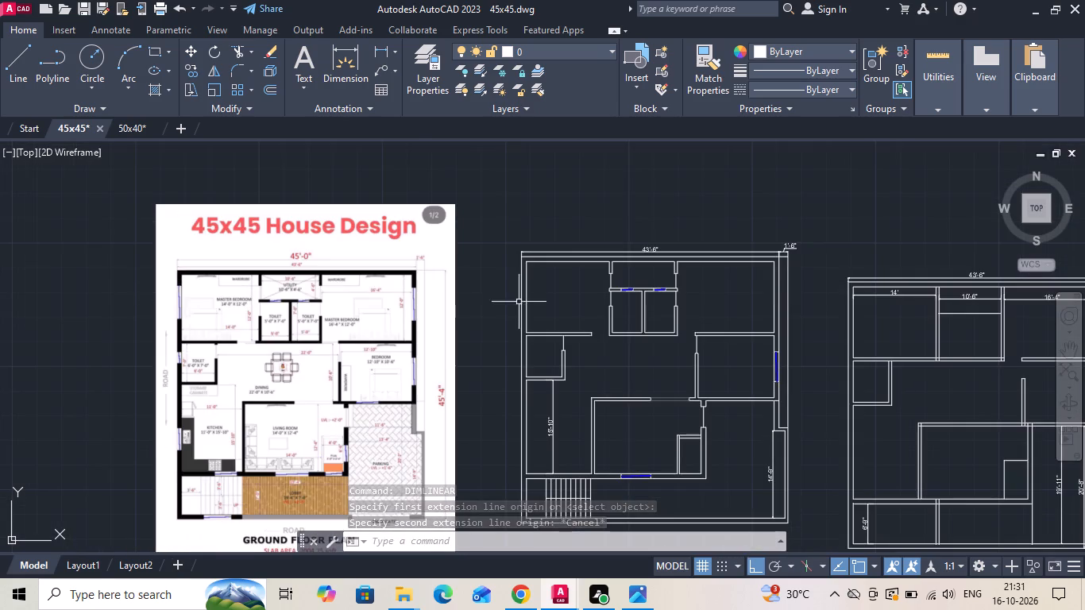
pyautogui.scroll(2, 795, 369)
pyautogui.scroll(-2, 763, 388)
pyautogui.scroll(1, 762, 390)
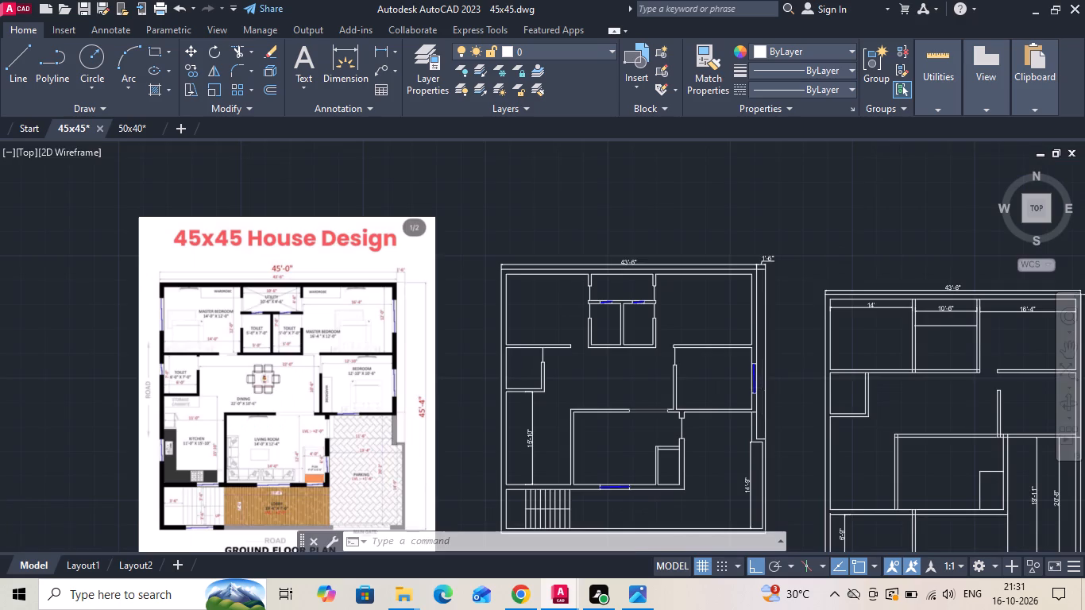
pyautogui.moveTo(728, 400); pyautogui.dragTo(738, 398)
pyautogui.click(757, 342)
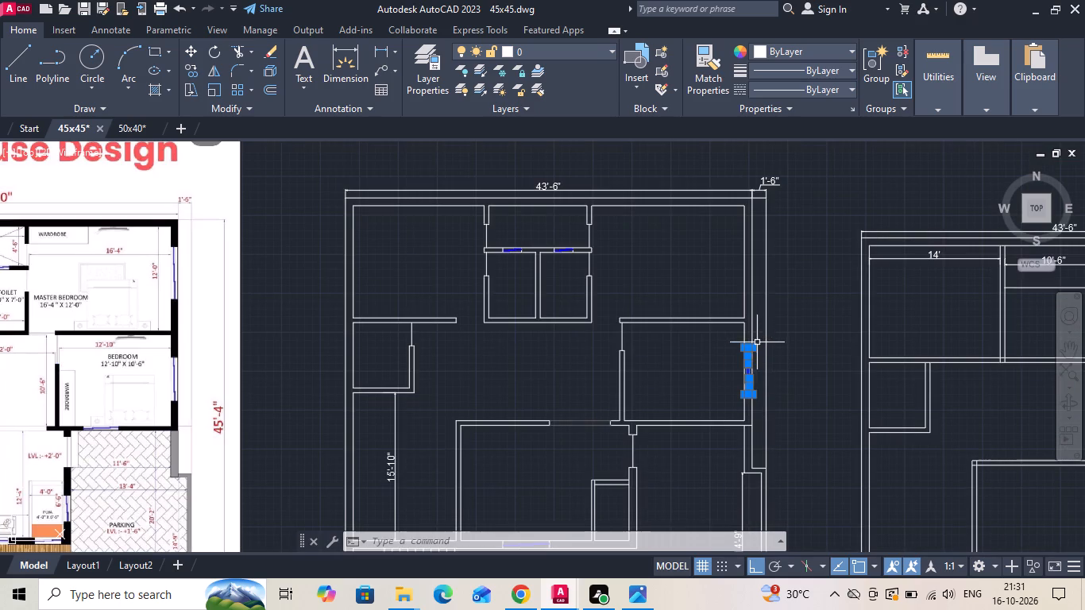
pyautogui.rightClick(757, 342)
pyautogui.click(773, 325)
pyautogui.scroll(2, 763, 356)
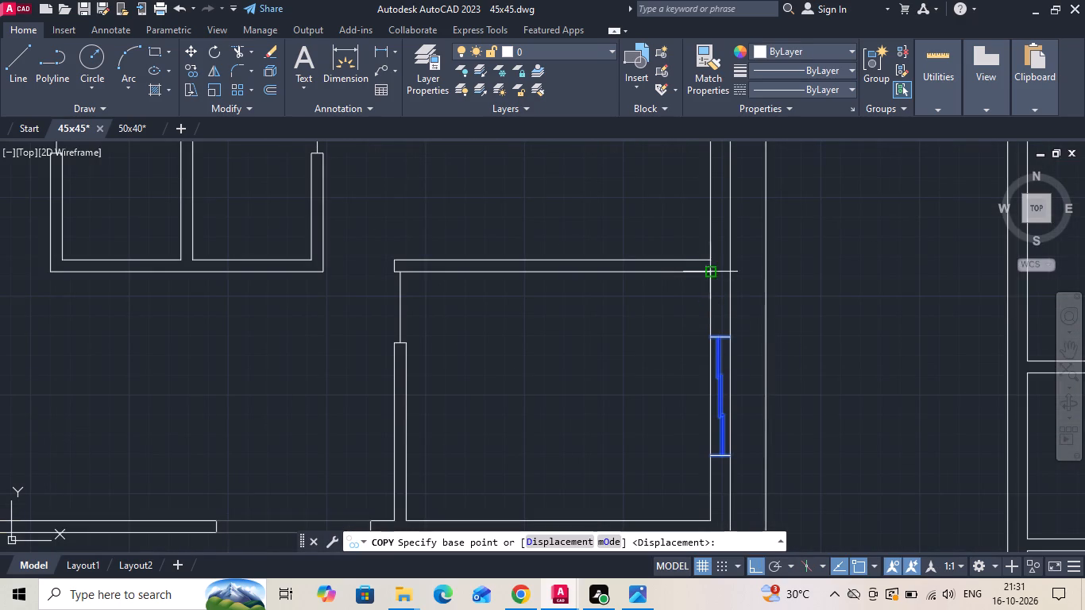
pyautogui.click(708, 271)
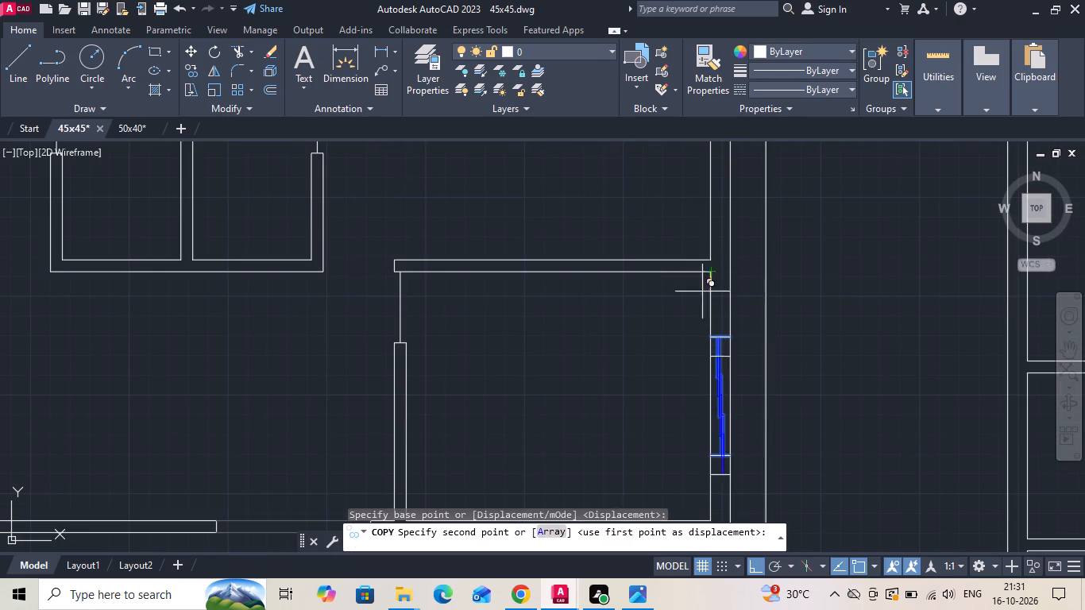
pyautogui.scroll(-2, 713, 328)
pyautogui.scroll(-1, 601, 292)
pyautogui.scroll(2, 399, 229)
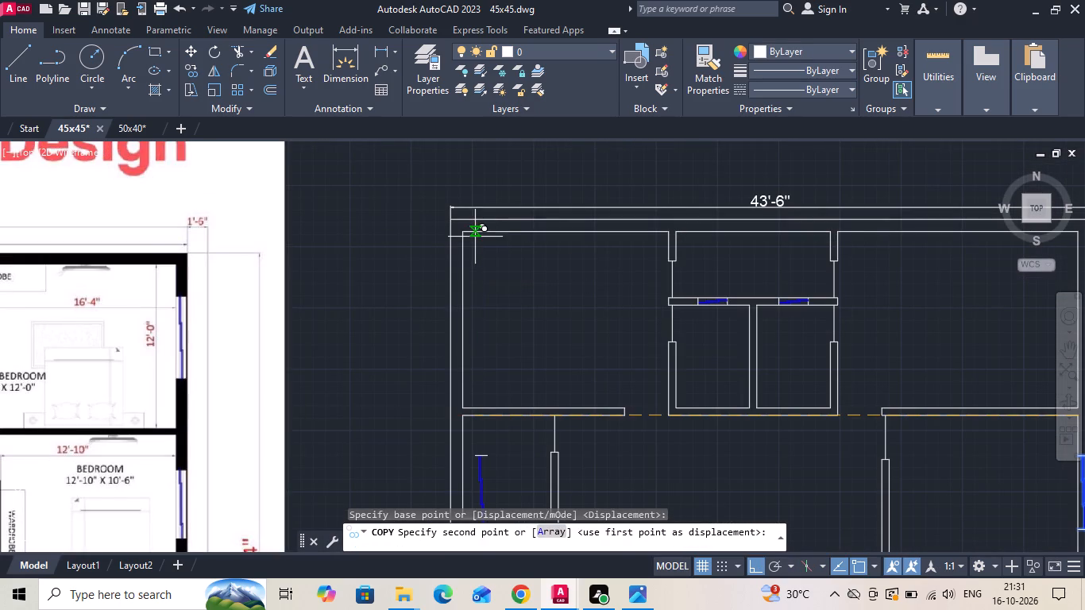
pyautogui.click(460, 232)
pyautogui.scroll(1, 488, 277)
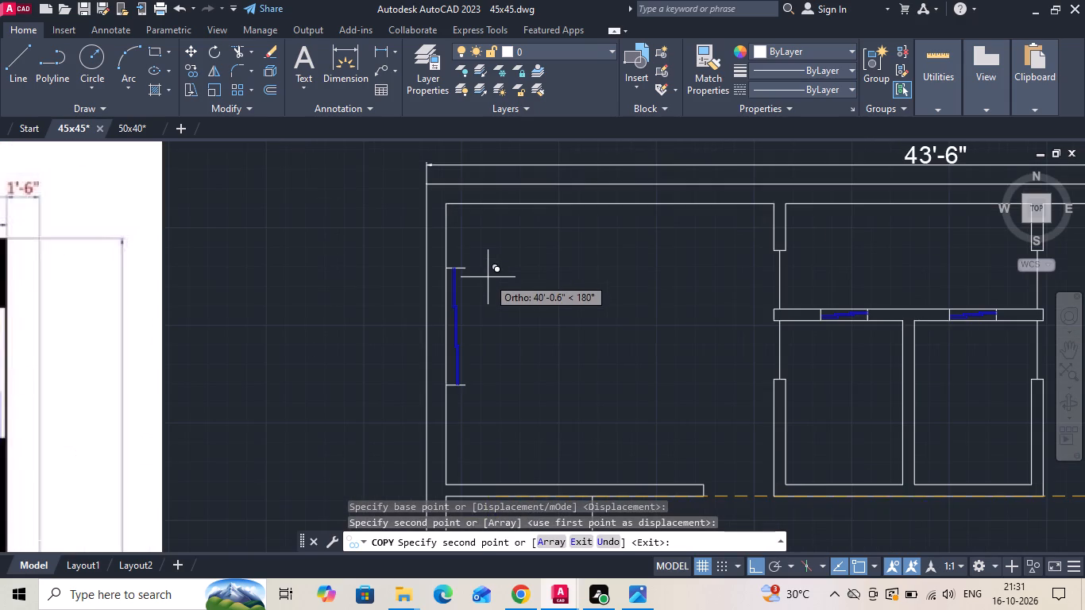
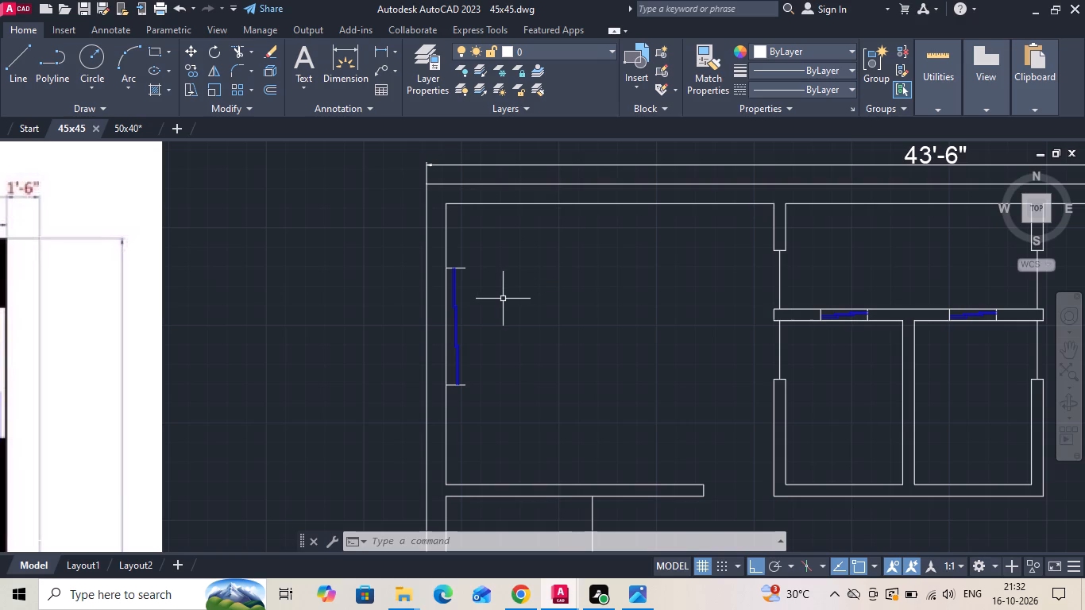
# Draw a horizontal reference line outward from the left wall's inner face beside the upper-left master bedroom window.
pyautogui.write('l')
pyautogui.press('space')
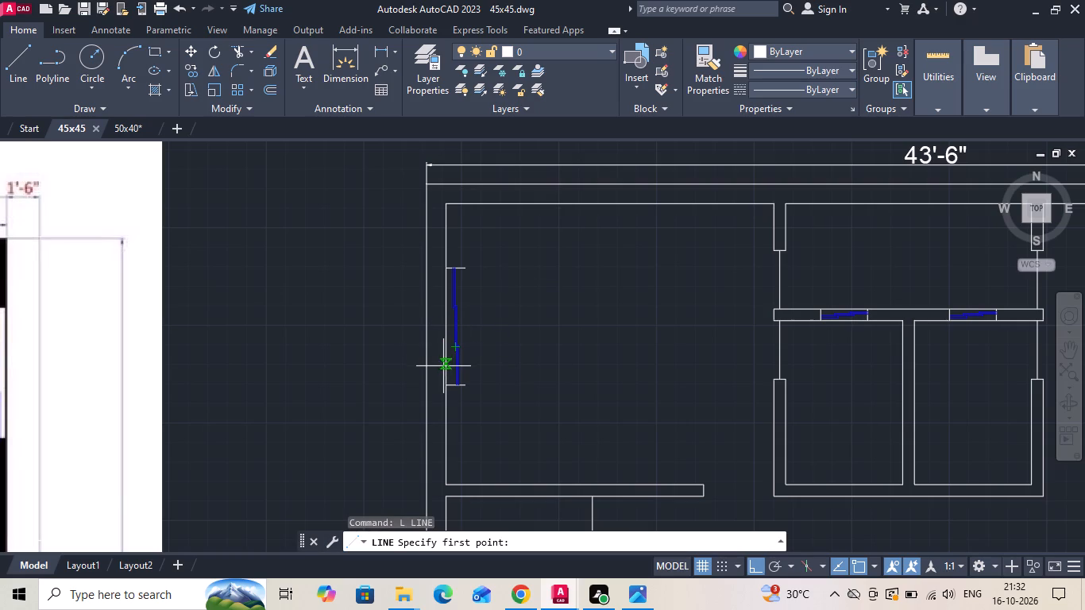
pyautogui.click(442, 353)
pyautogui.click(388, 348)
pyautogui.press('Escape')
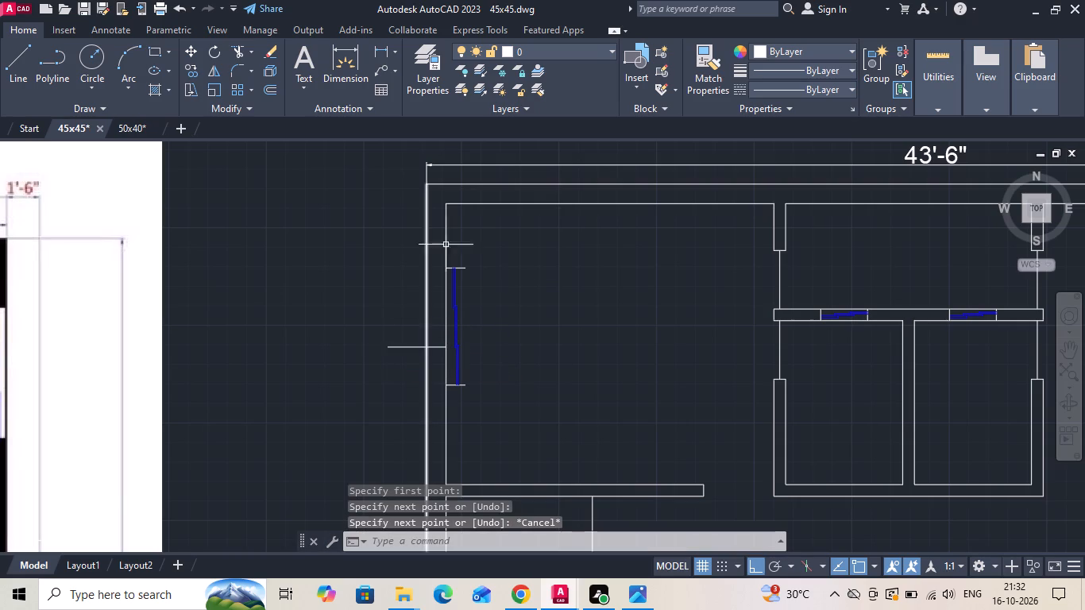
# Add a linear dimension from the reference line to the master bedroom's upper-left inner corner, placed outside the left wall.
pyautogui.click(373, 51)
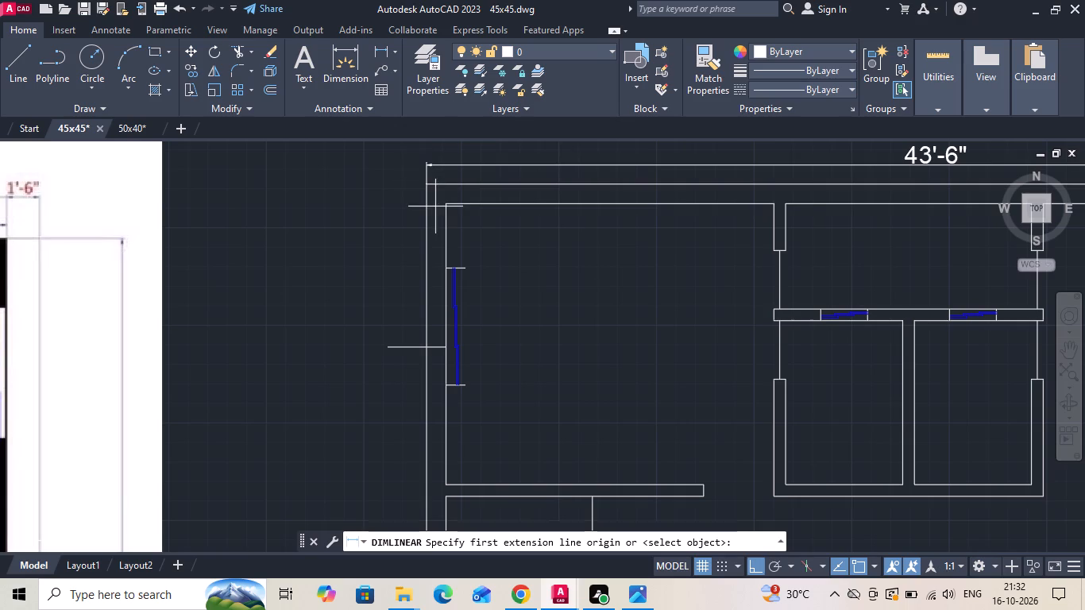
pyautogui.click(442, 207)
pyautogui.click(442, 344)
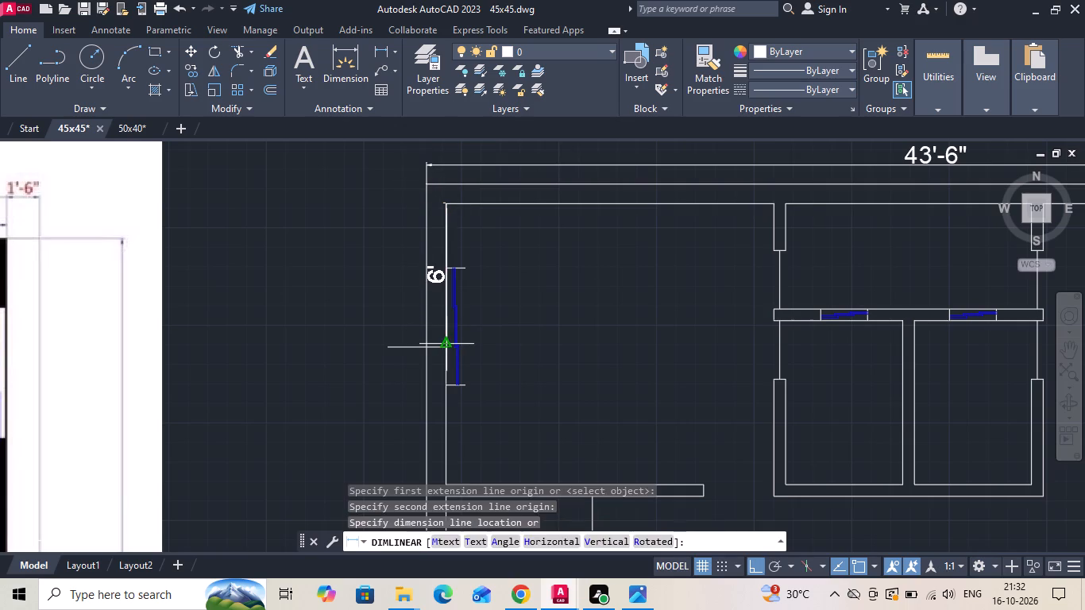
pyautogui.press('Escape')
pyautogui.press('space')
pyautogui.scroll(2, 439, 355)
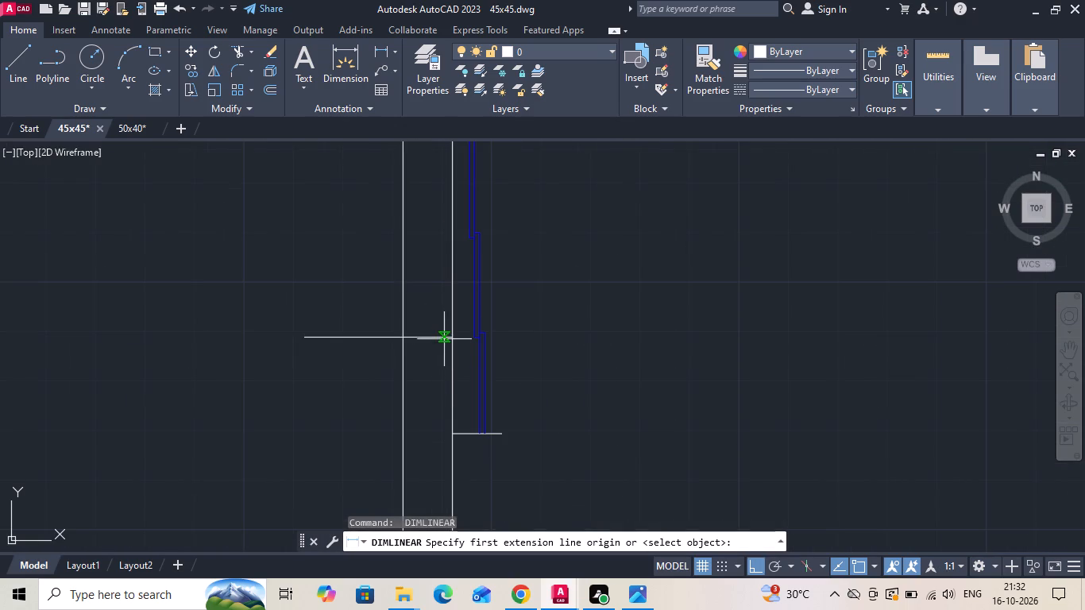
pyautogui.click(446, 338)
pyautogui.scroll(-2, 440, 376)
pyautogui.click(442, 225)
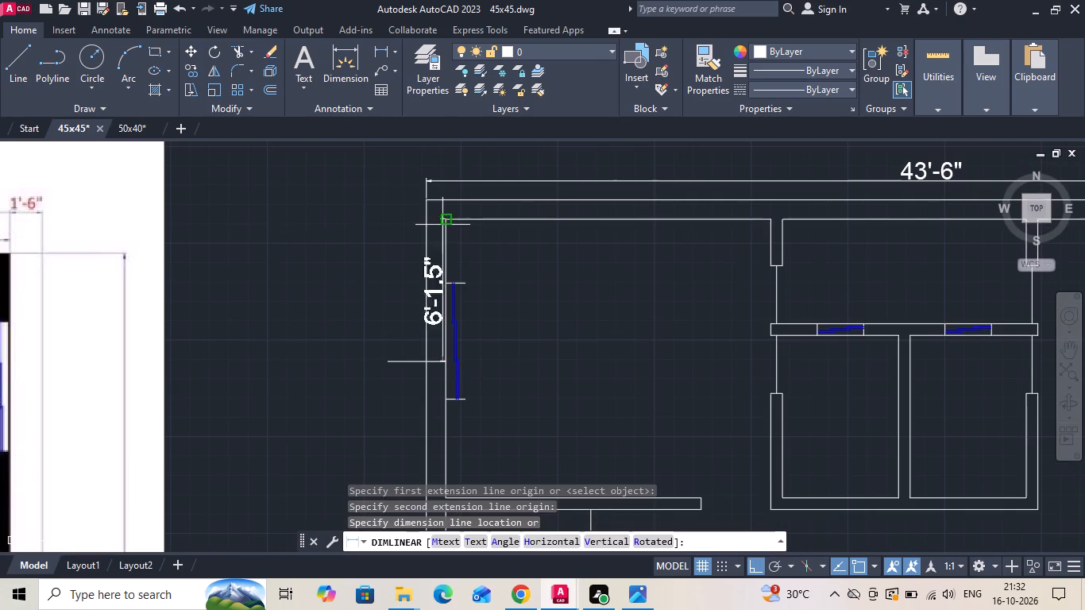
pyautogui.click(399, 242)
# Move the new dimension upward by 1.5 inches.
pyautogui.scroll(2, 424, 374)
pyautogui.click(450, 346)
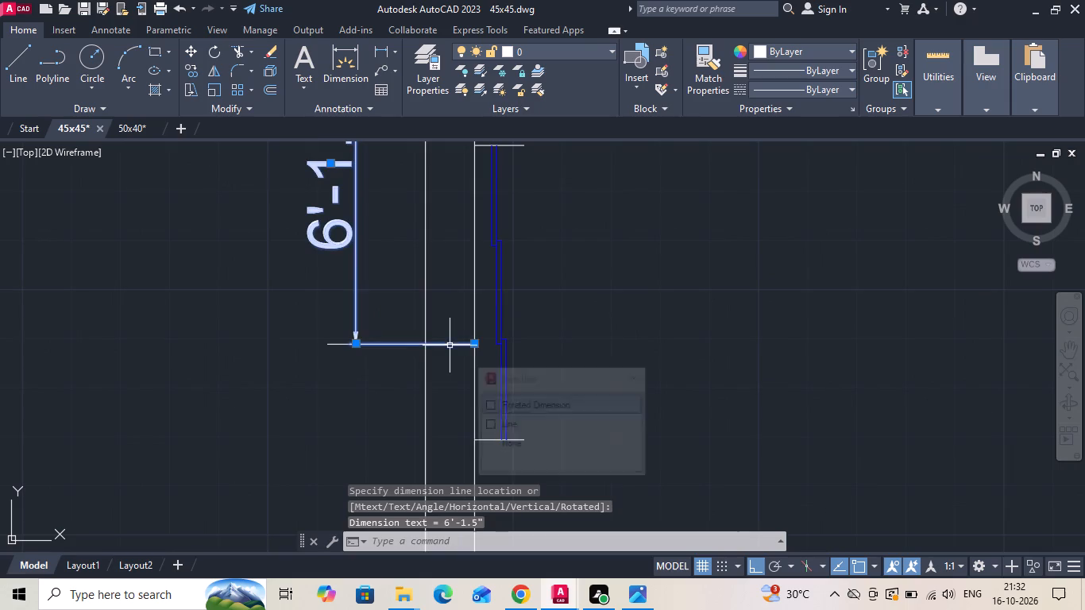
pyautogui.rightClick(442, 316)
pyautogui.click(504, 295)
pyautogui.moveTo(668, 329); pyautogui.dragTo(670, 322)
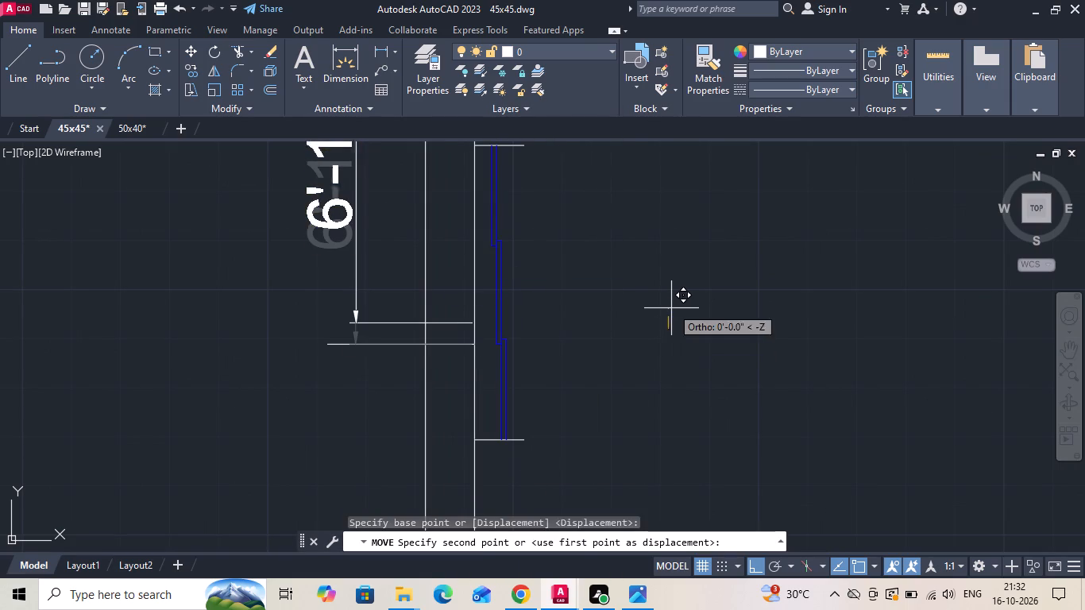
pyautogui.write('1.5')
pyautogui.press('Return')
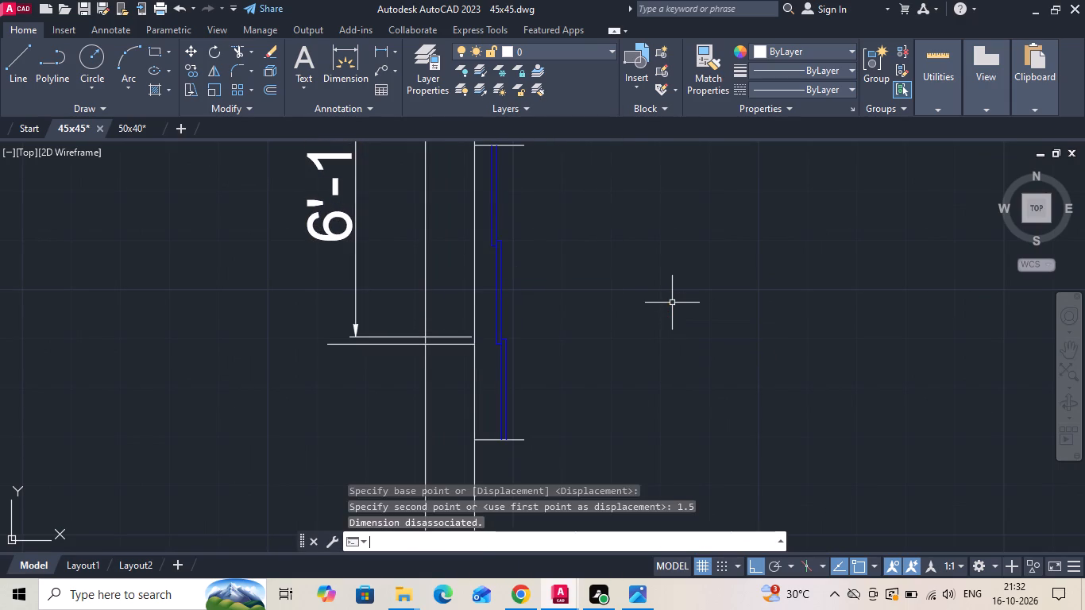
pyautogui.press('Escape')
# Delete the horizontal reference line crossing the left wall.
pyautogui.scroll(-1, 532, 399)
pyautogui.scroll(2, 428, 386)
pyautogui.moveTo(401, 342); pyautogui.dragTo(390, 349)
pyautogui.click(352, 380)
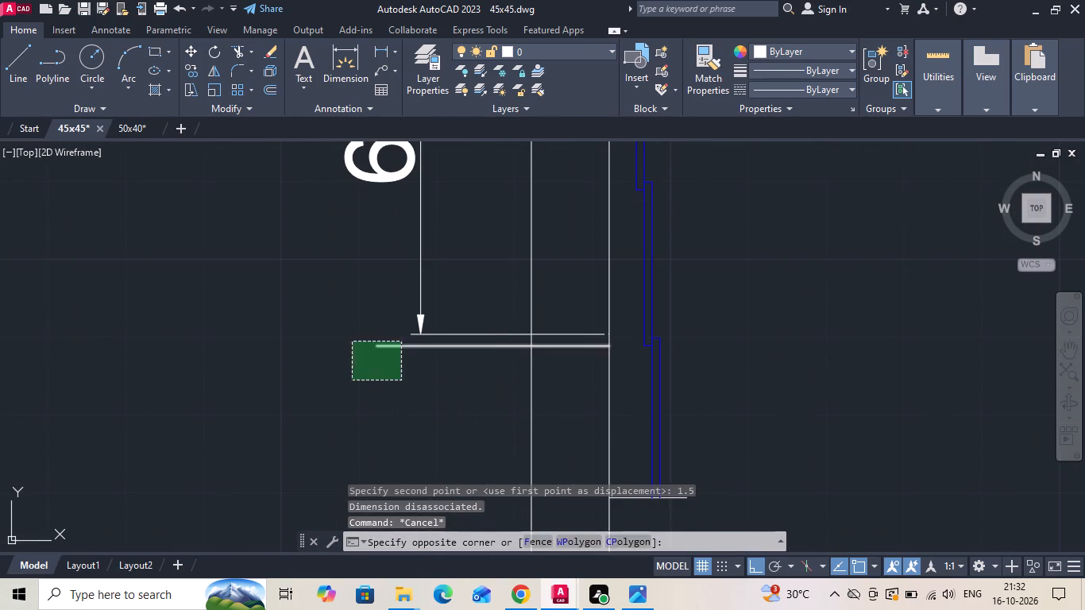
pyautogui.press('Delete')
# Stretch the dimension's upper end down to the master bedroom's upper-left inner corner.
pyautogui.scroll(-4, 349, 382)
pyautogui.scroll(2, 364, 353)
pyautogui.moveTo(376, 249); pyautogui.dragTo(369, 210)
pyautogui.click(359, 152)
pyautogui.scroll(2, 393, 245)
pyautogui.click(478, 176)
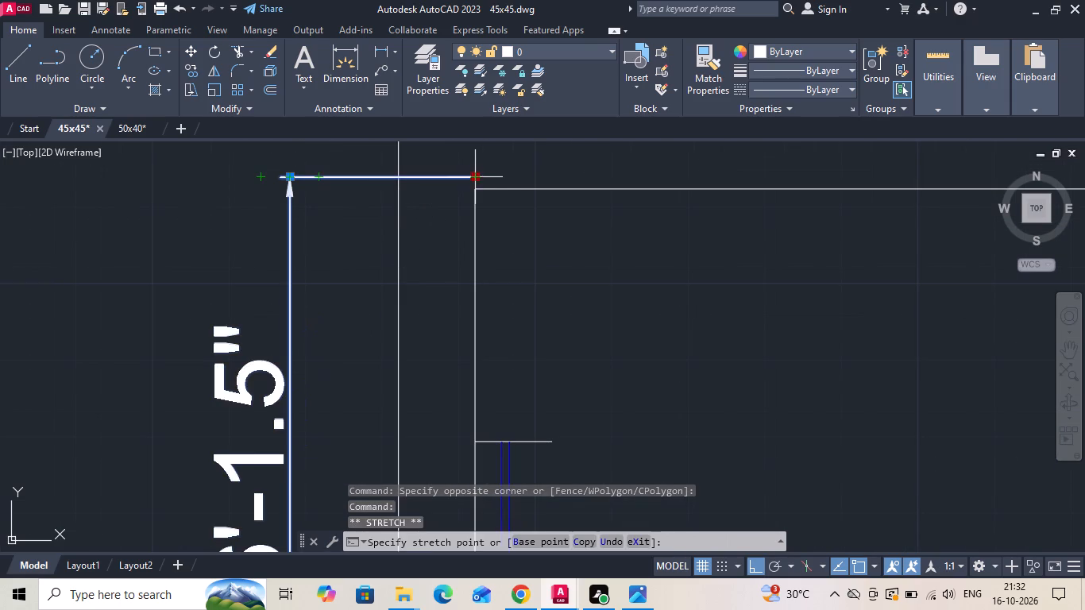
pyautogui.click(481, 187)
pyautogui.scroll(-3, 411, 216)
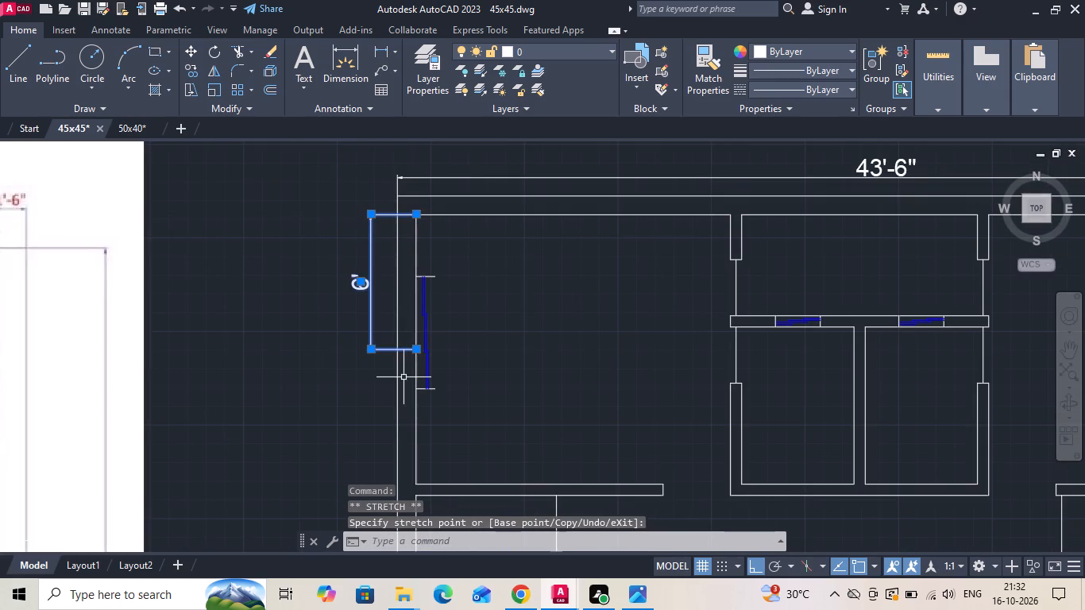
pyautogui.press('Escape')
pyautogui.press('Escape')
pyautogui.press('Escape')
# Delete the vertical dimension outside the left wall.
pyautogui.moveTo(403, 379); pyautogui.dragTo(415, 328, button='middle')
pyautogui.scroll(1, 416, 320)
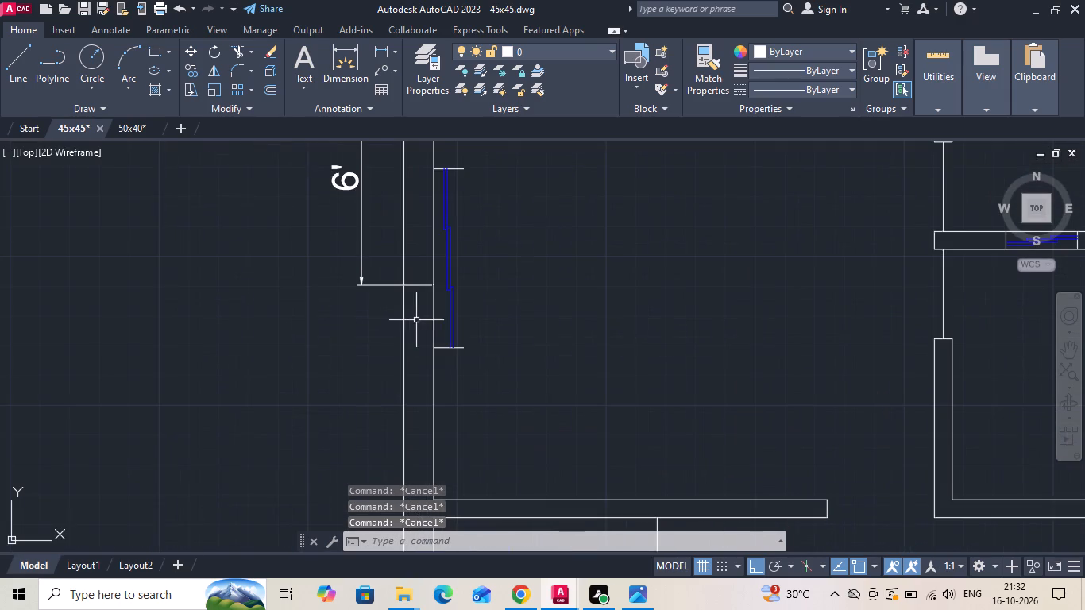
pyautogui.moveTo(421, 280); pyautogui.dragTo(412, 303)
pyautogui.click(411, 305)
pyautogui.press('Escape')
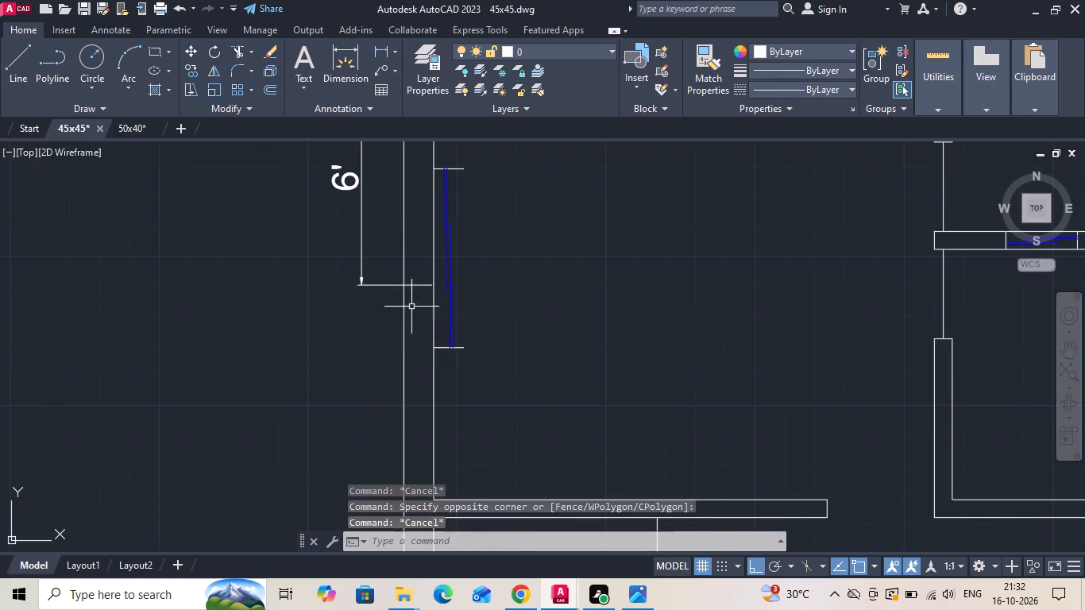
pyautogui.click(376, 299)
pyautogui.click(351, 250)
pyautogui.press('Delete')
# Draw a horizontal helper line across the left wall from the middle of its inner face, trimmed at the outer face.
pyautogui.press('l')
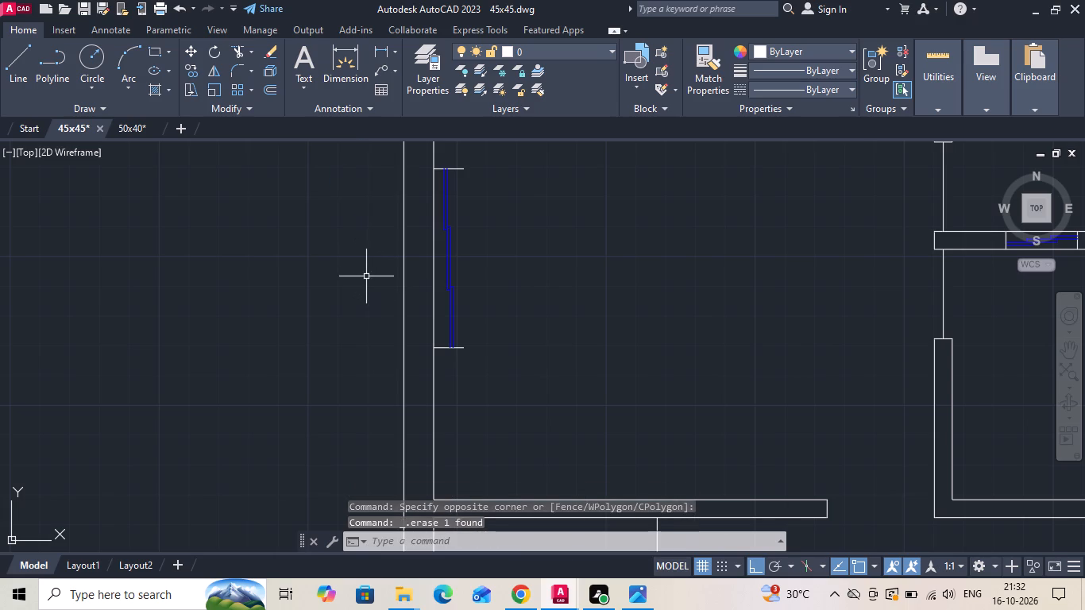
pyautogui.press('space')
pyautogui.scroll(-1, 418, 293)
pyautogui.click(427, 291)
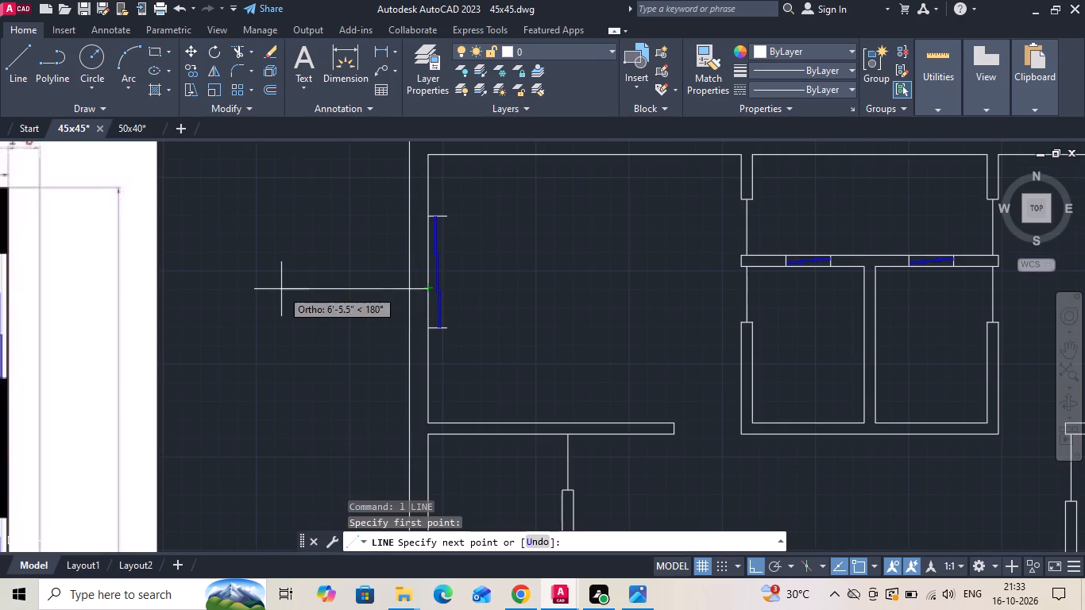
pyautogui.click(281, 289)
pyautogui.press('Escape')
pyautogui.scroll(1, 387, 250)
pyautogui.write('tr')
pyautogui.press('space')
pyautogui.moveTo(390, 264); pyautogui.dragTo(388, 276)
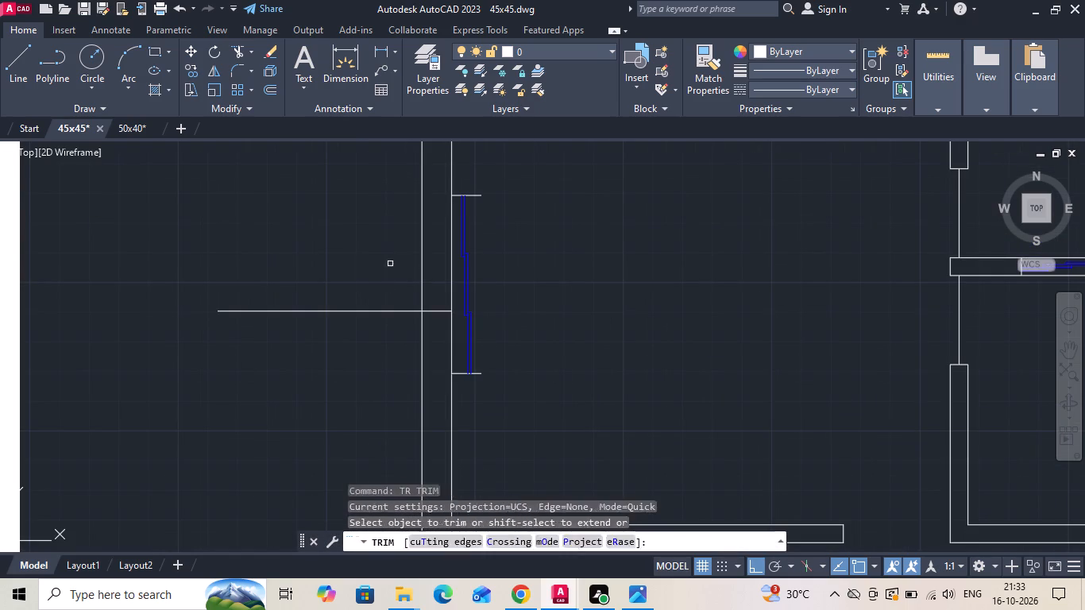
pyautogui.moveTo(388, 276); pyautogui.dragTo(372, 378)
pyautogui.press('Escape')
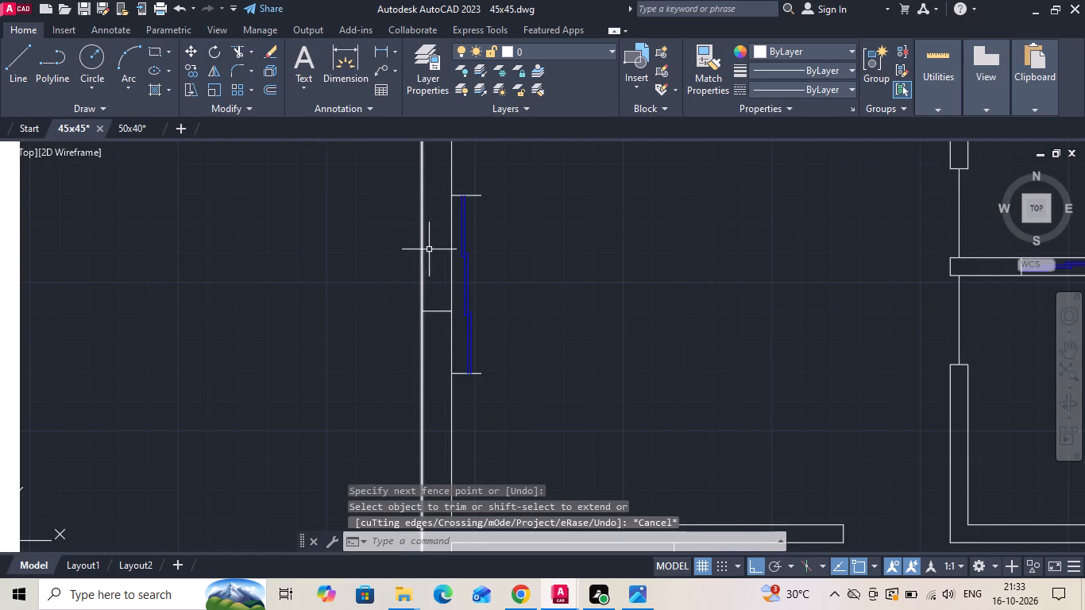
# Draw a vertical helper line down the centre of the copied window's middle pane, from its top to its bottom edge.
pyautogui.scroll(1, 446, 247)
pyautogui.write('l')
pyautogui.press('space')
pyautogui.scroll(3, 469, 257)
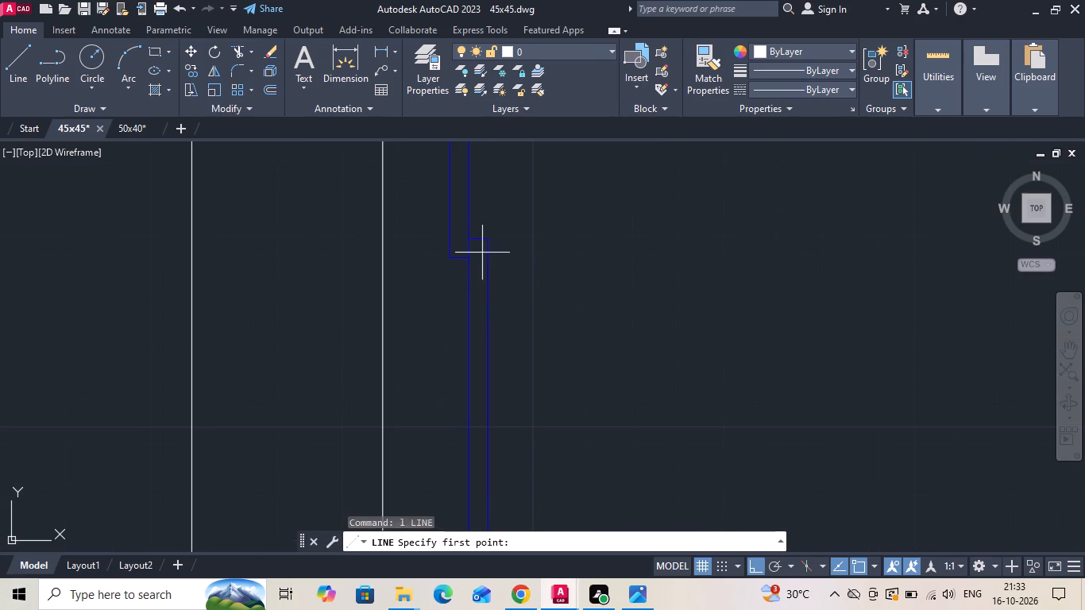
pyautogui.click(479, 243)
pyautogui.moveTo(465, 338); pyautogui.dragTo(485, 178, button='middle')
pyautogui.scroll(-1, 488, 159)
pyautogui.scroll(1, 481, 299)
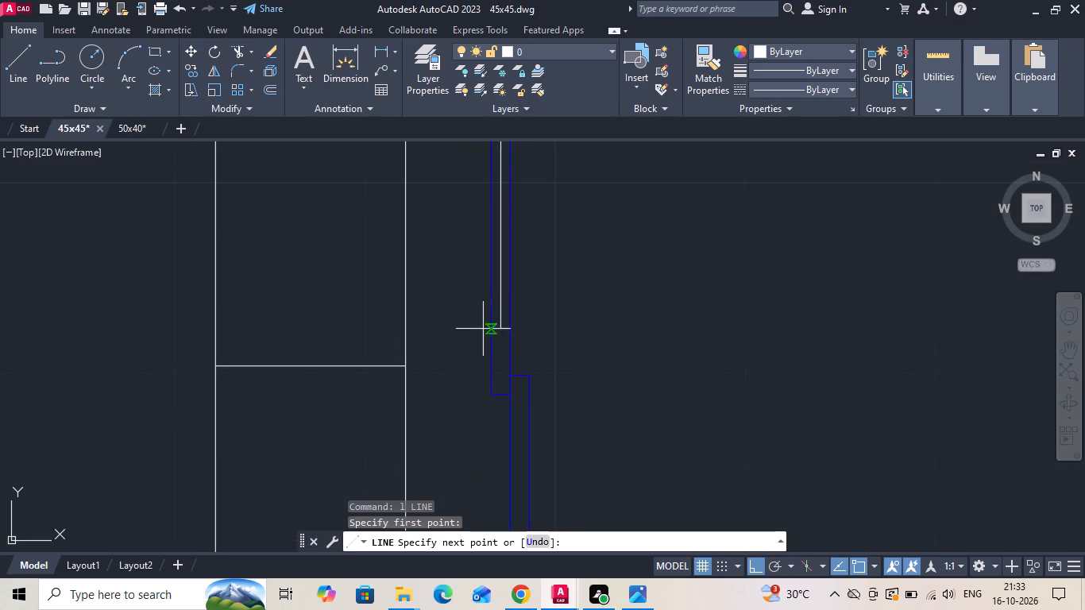
pyautogui.click(497, 399)
pyautogui.press('Escape')
# Move the window into the left wall, from the vertical helper line's midpoint to the midpoint of the horizontal helper line.
pyautogui.scroll(-2, 499, 396)
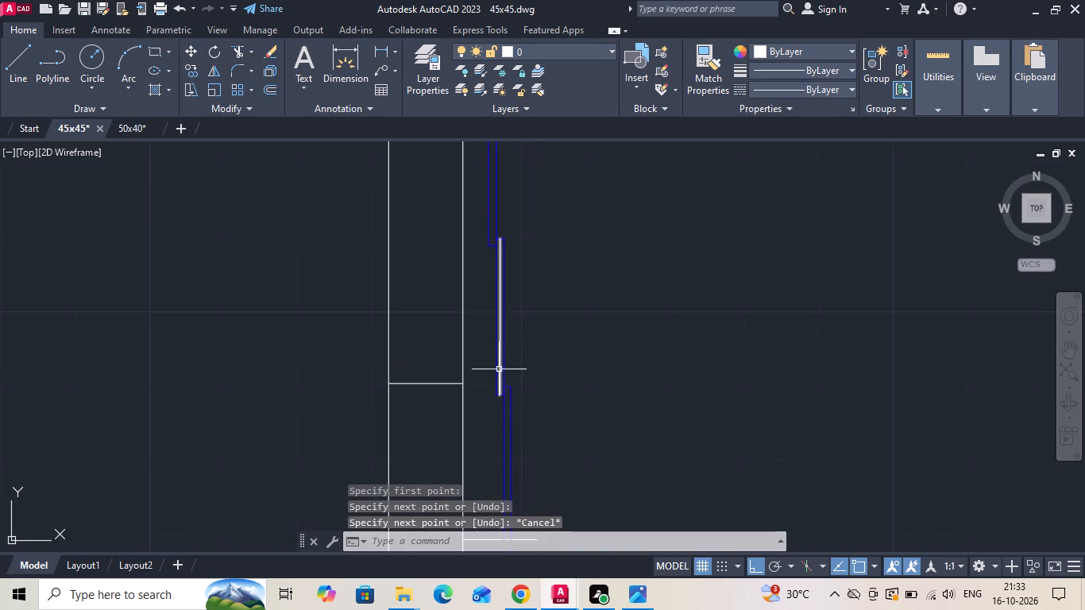
pyautogui.scroll(-2, 491, 246)
pyautogui.click(531, 403)
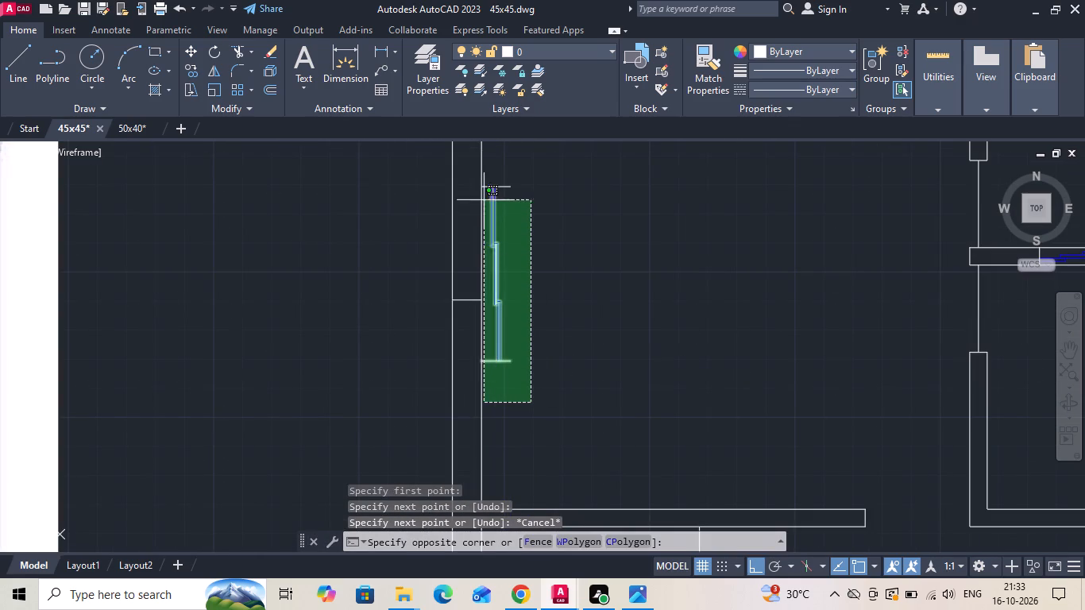
pyautogui.scroll(2, 485, 178)
pyautogui.click(485, 177)
pyautogui.scroll(-2, 485, 177)
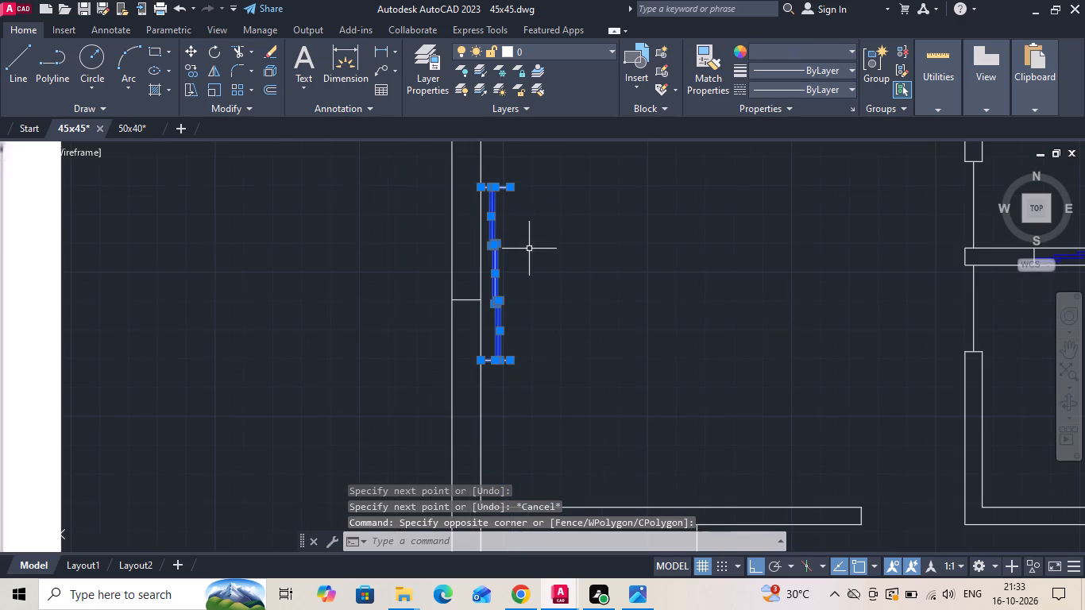
pyautogui.rightClick(529, 249)
pyautogui.click(556, 313)
pyautogui.scroll(2, 527, 305)
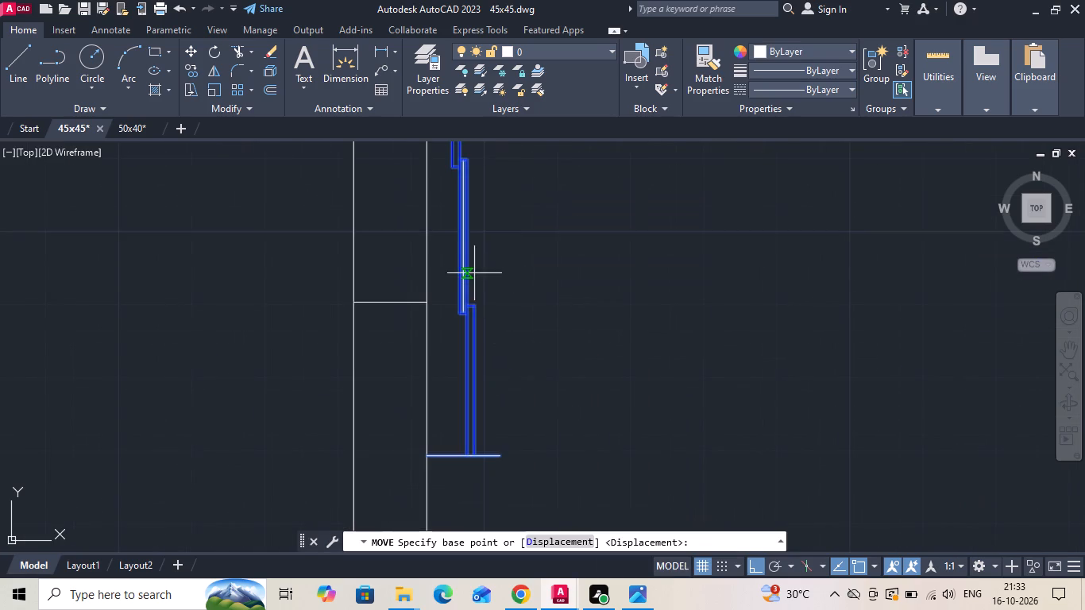
pyautogui.scroll(1, 462, 251)
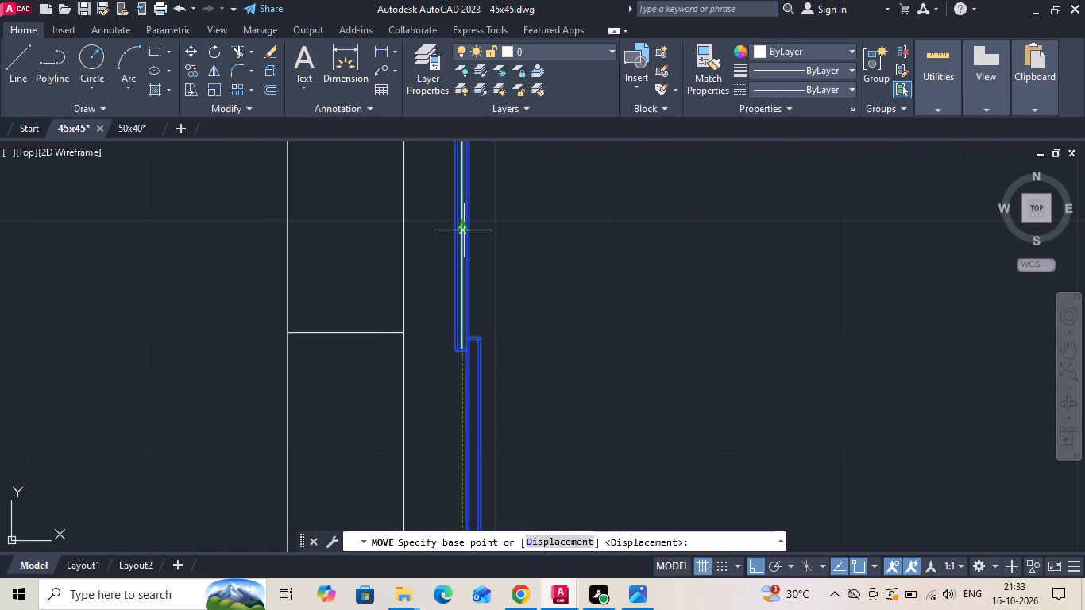
pyautogui.click(464, 230)
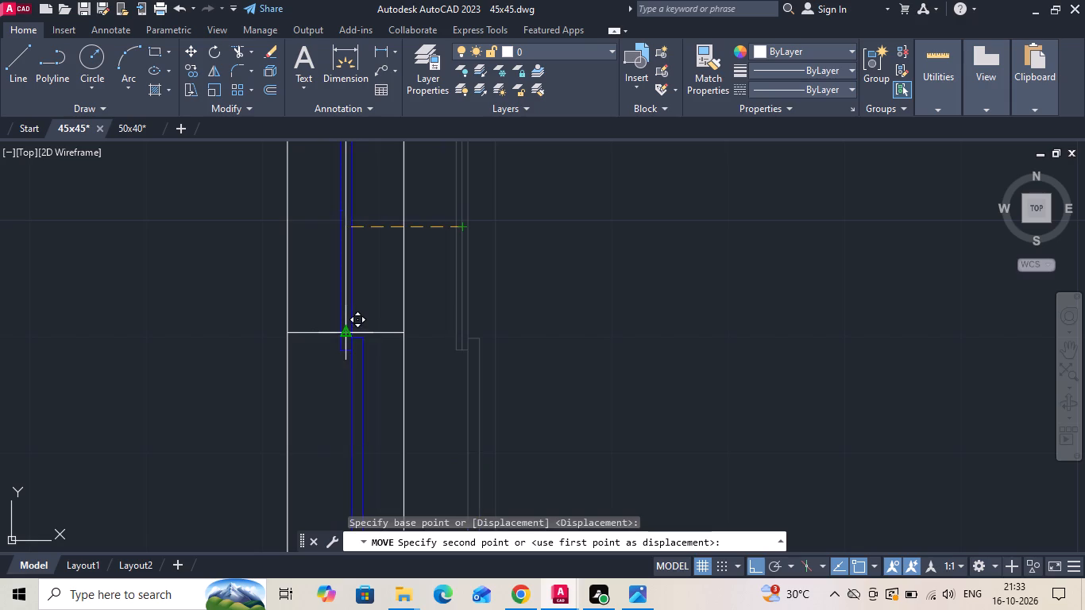
pyautogui.click(344, 334)
# Delete the horizontal and vertical helper lines in the left wall window.
pyautogui.scroll(-1, 399, 321)
pyautogui.moveTo(391, 327); pyautogui.dragTo(380, 342)
pyautogui.scroll(2, 349, 344)
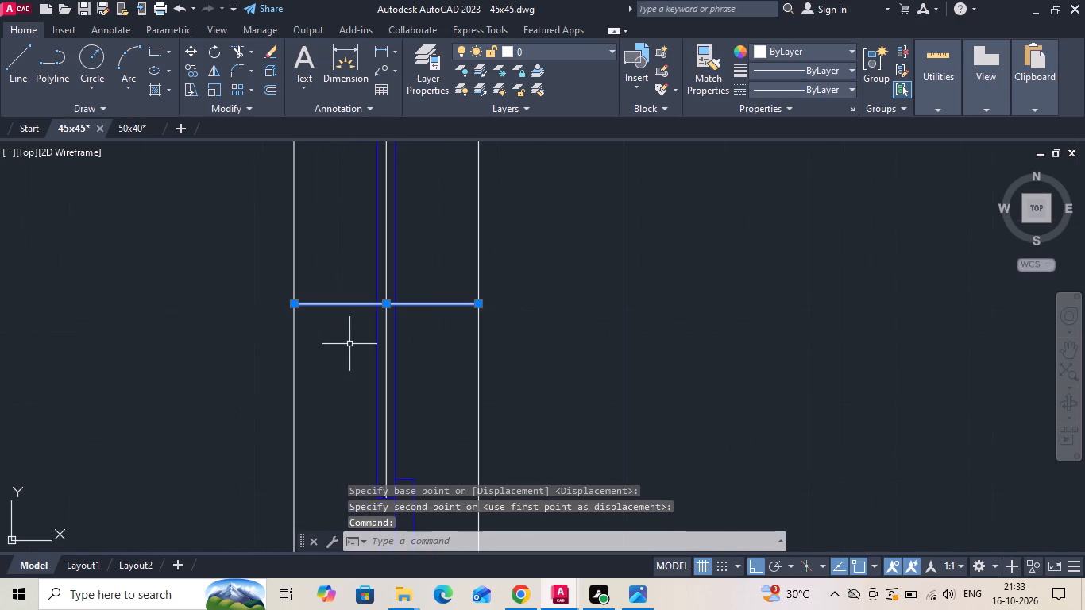
pyautogui.click(385, 365)
pyautogui.press('Delete')
# Measure on the reference image from the right-hand master bedroom's top inner corner down to the top of its right-wall window.
pyautogui.scroll(-3, 450, 325)
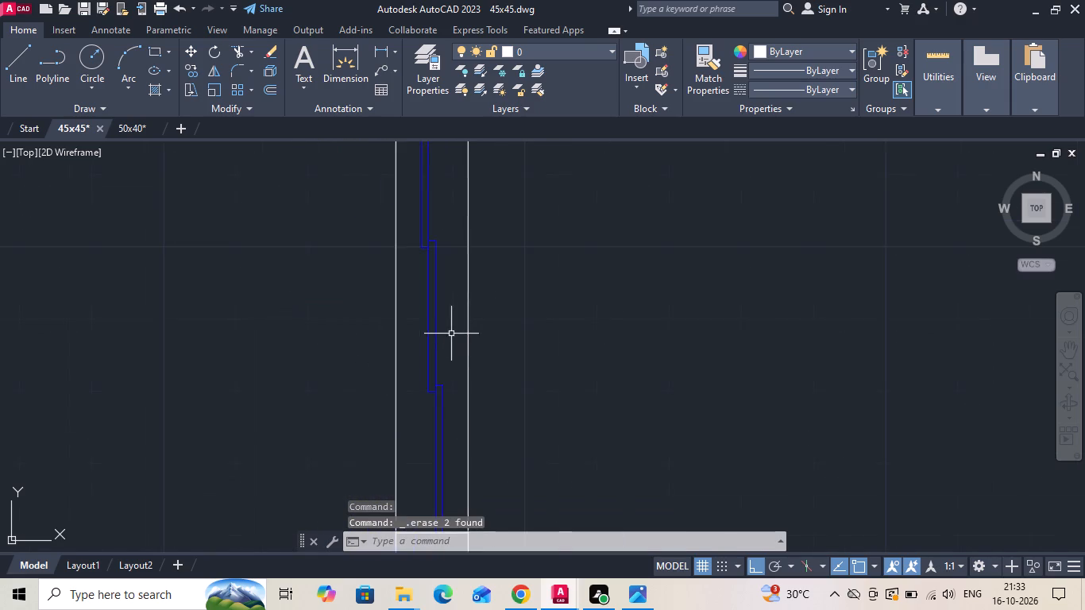
pyautogui.scroll(-3, 446, 335)
pyautogui.scroll(-1, 531, 334)
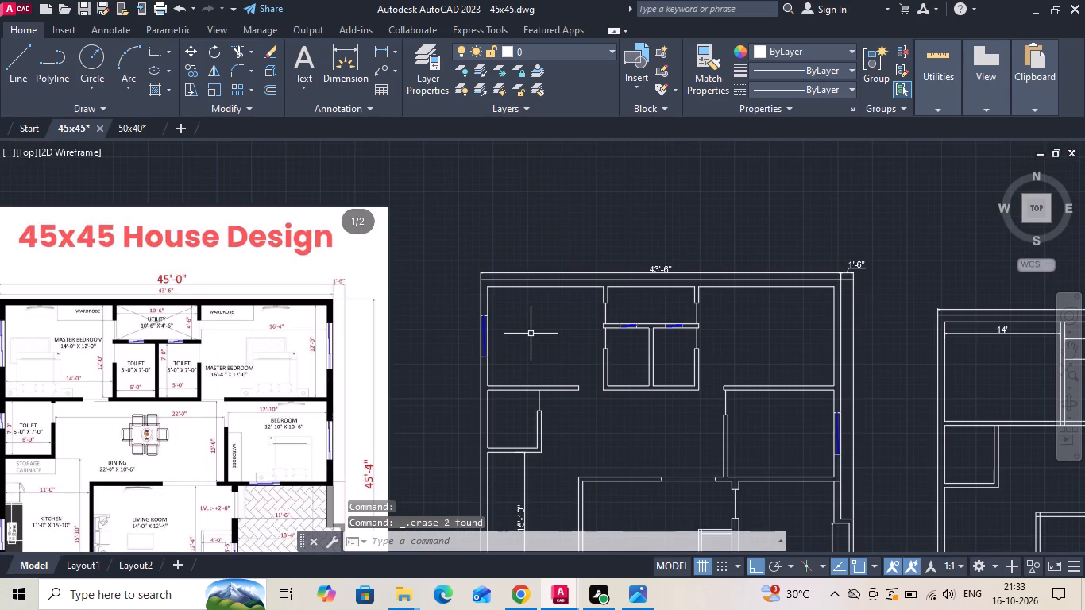
pyautogui.scroll(-1, 531, 334)
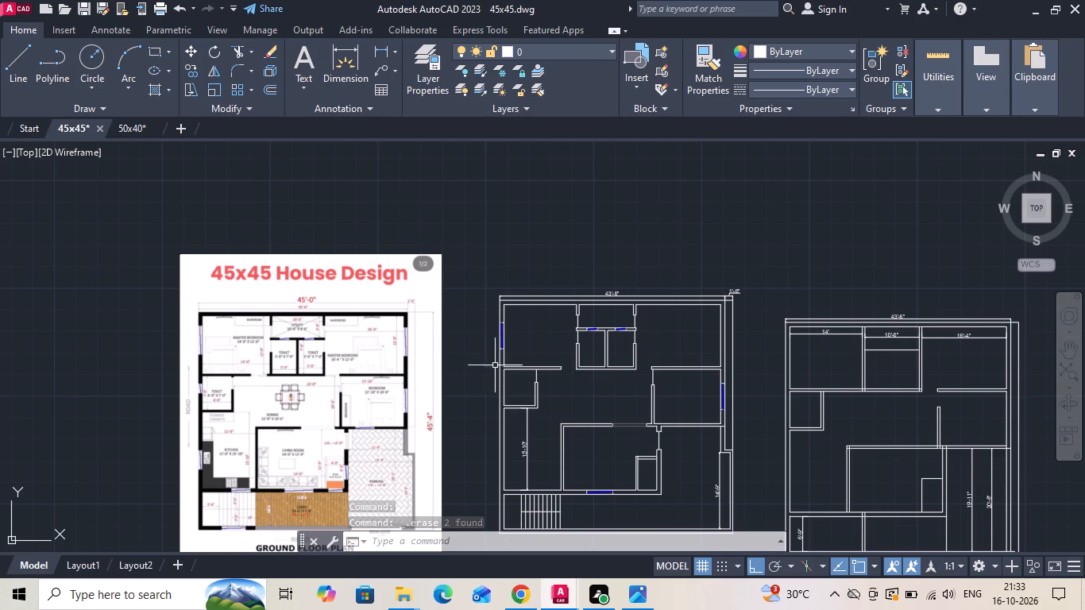
pyautogui.scroll(1, 507, 340)
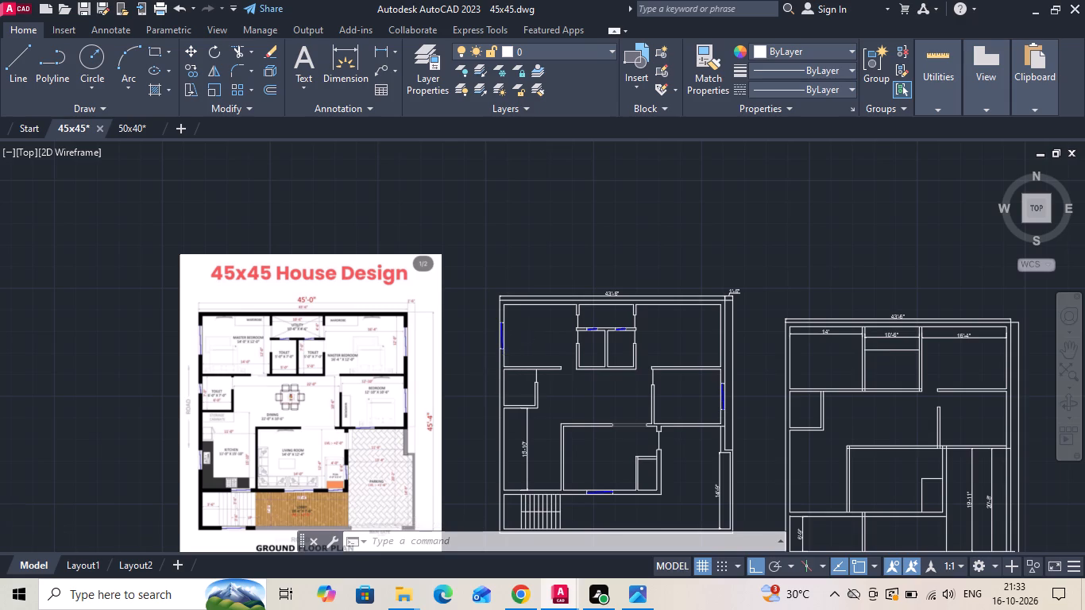
pyautogui.scroll(3, 507, 340)
pyautogui.scroll(-2, 537, 262)
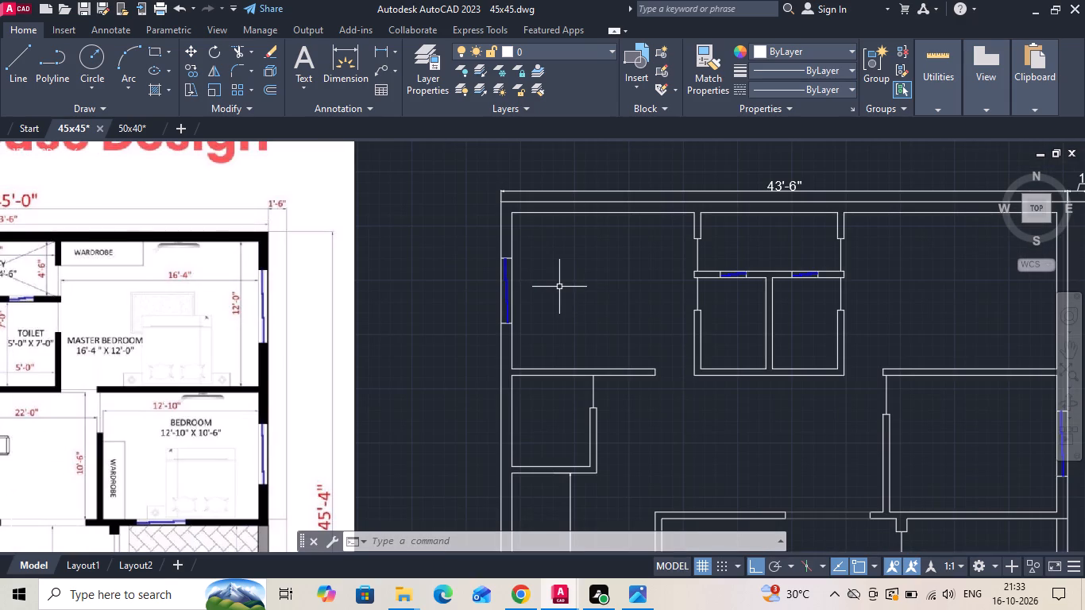
pyautogui.click(376, 48)
pyautogui.scroll(2, 69, 255)
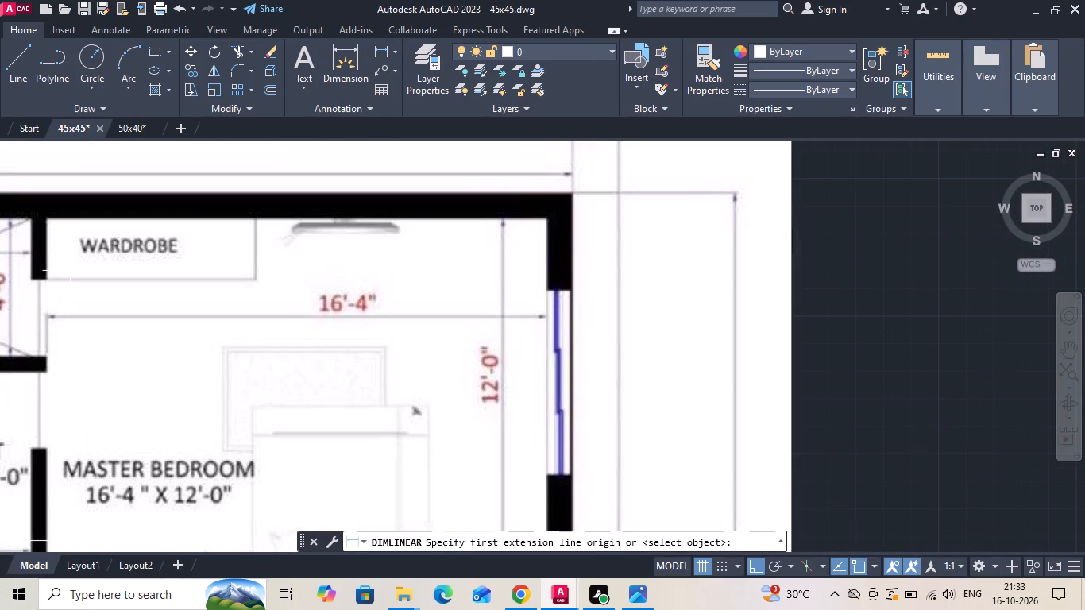
pyautogui.scroll(-1, 683, 295)
pyautogui.scroll(1, 608, 291)
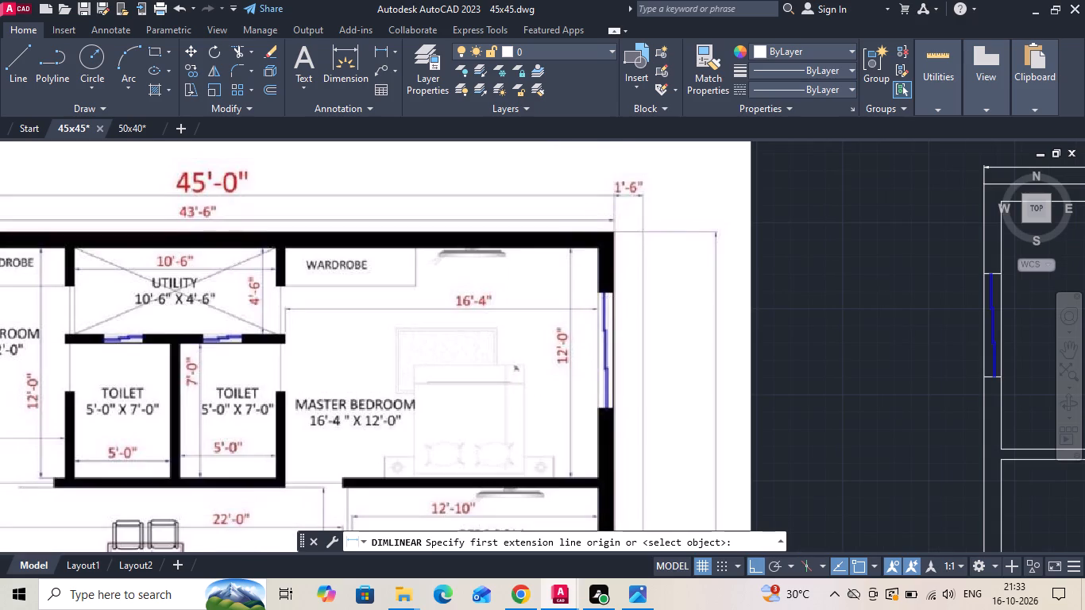
pyautogui.scroll(1, 608, 291)
pyautogui.click(572, 183)
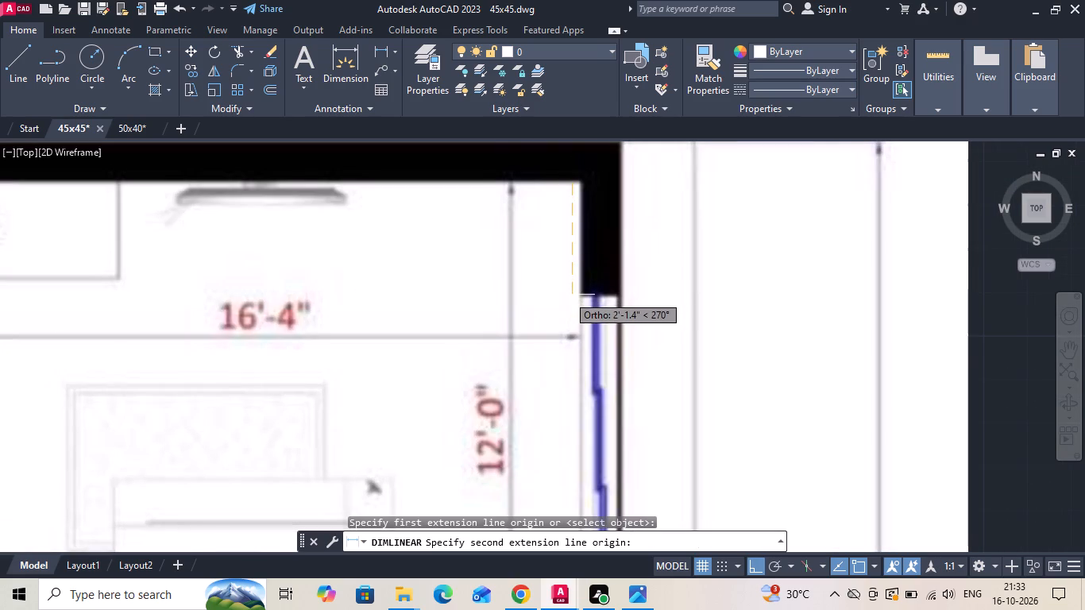
pyautogui.press('Escape')
# Measure on the reference image from the bottom of that right-wall window down to the bedroom's bottom wall.
pyautogui.scroll(-2, 567, 295)
pyautogui.moveTo(549, 400); pyautogui.dragTo(533, 325, button='middle')
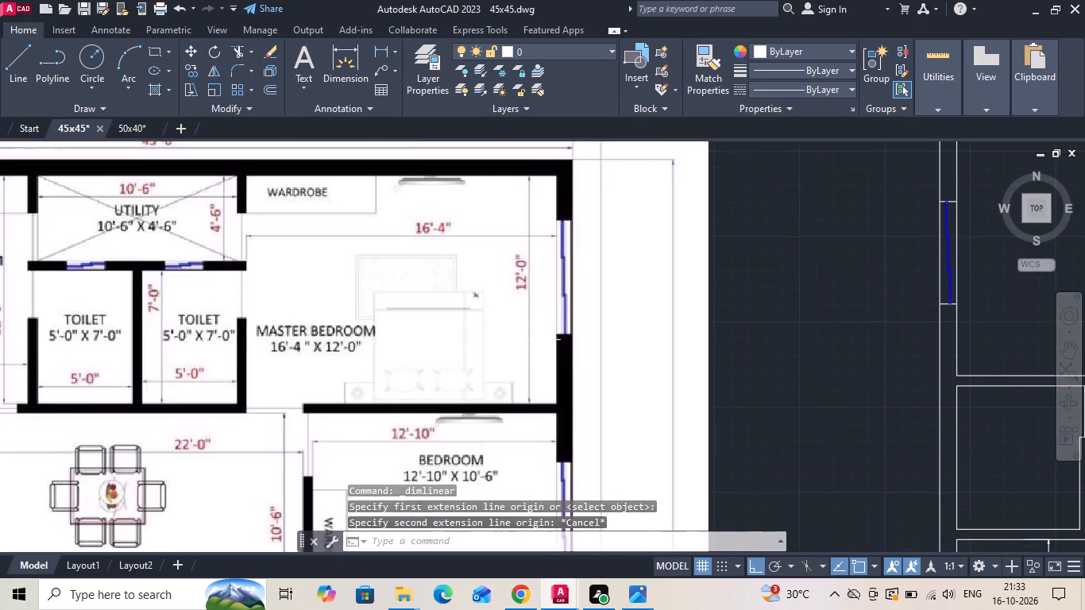
pyautogui.scroll(2, 536, 355)
pyautogui.press('space')
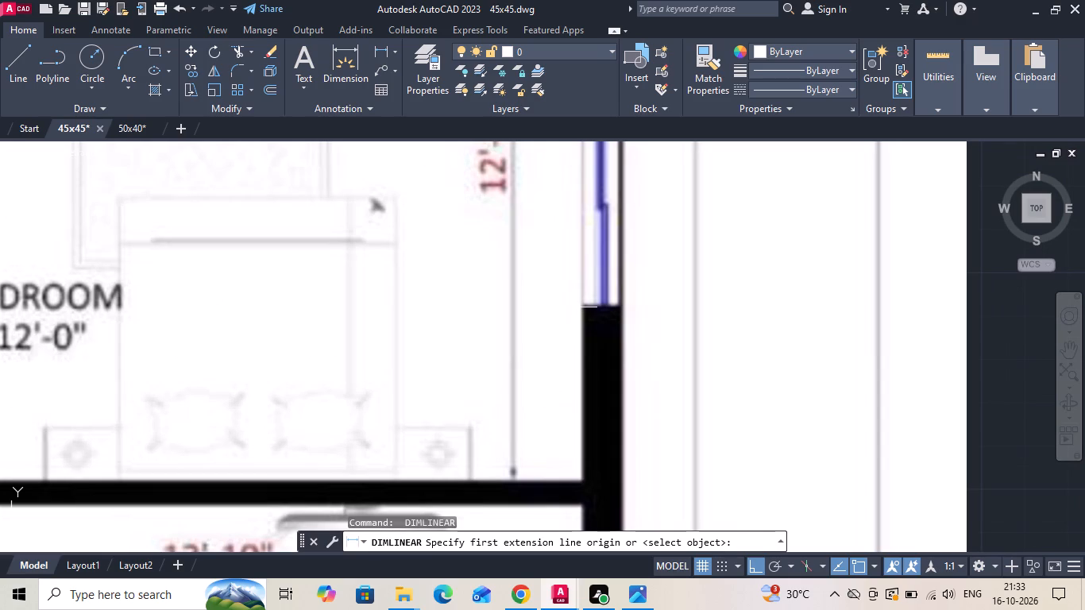
pyautogui.click(579, 308)
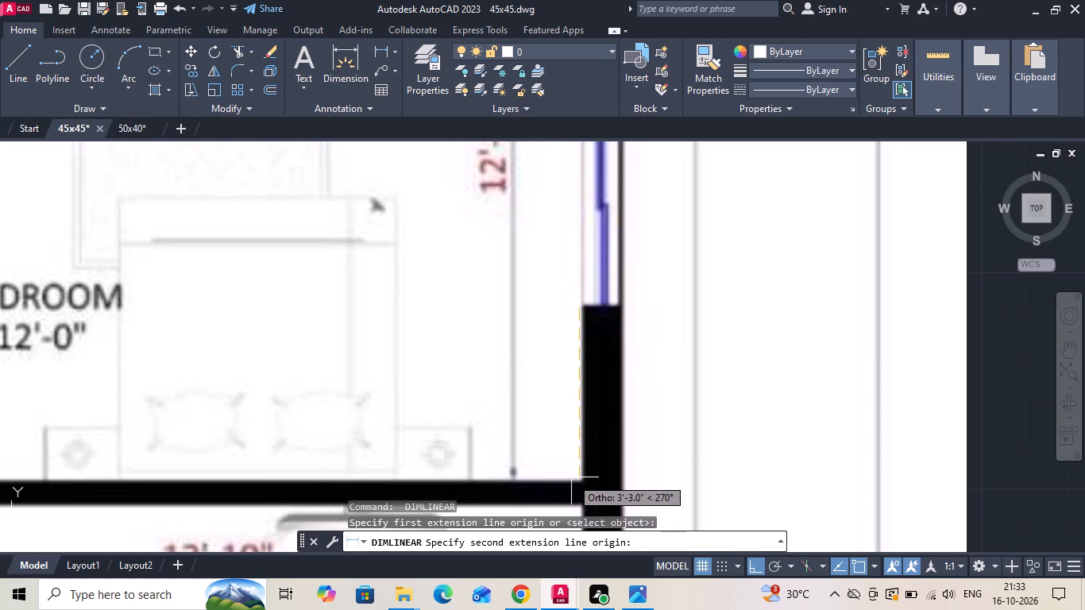
pyautogui.press('Escape')
pyautogui.scroll(-2, 427, 374)
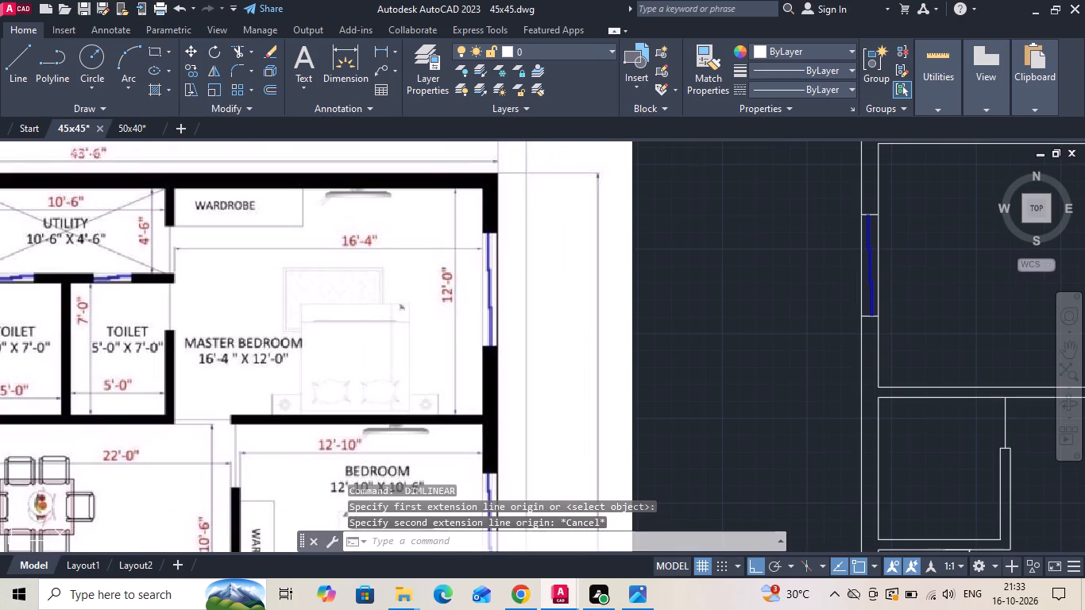
# Move the top jamb line of the left-wall window in the upper-left bedroom up by 3".
pyautogui.scroll(-2, 386, 355)
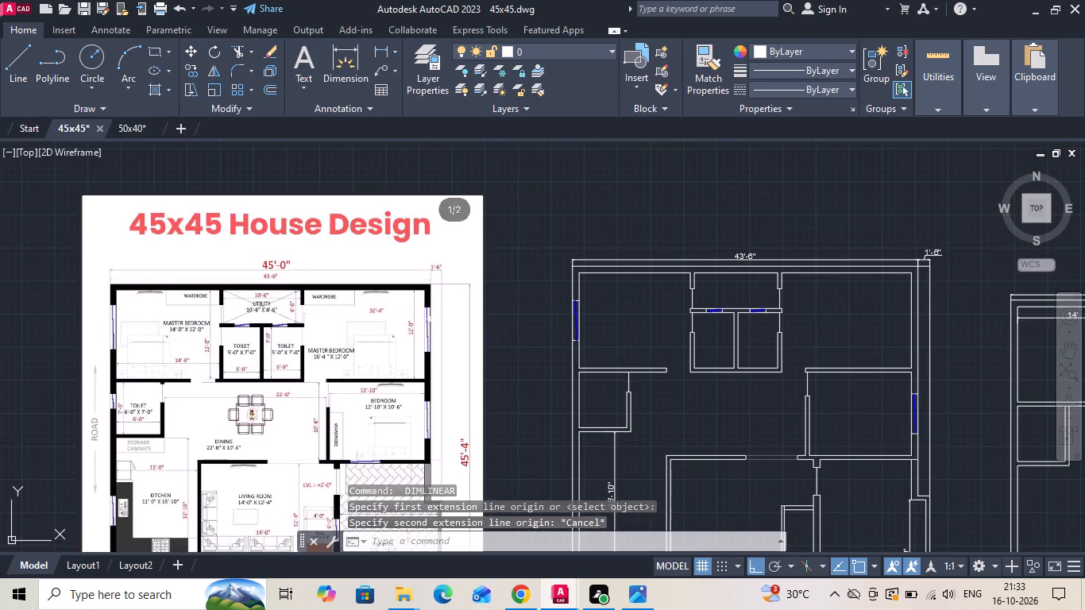
pyautogui.scroll(3, 608, 312)
pyautogui.scroll(2, 469, 264)
pyautogui.click(482, 257)
pyautogui.click(485, 234)
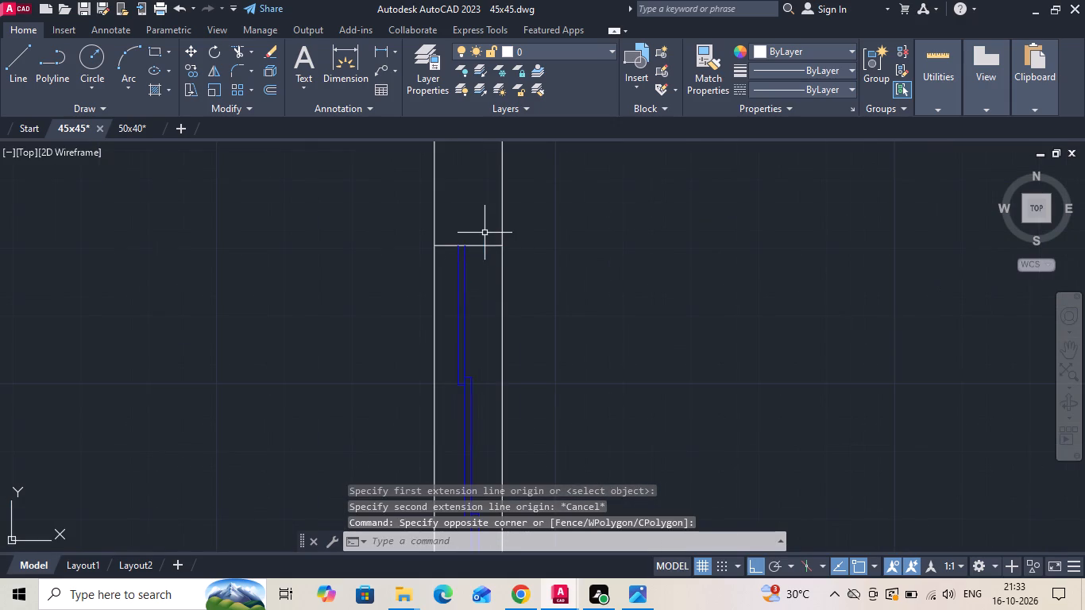
pyautogui.moveTo(477, 241); pyautogui.dragTo(474, 251)
pyautogui.click(472, 262)
pyautogui.rightClick(544, 226)
pyautogui.click(573, 286)
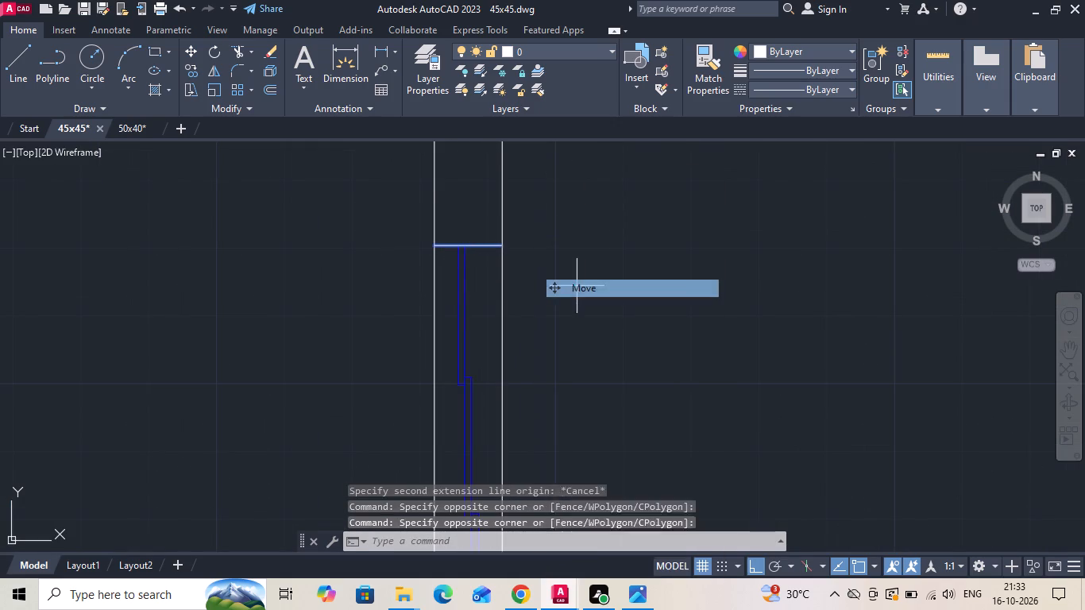
pyautogui.moveTo(579, 277); pyautogui.dragTo(579, 251)
pyautogui.press('3')
pyautogui.press('Return')
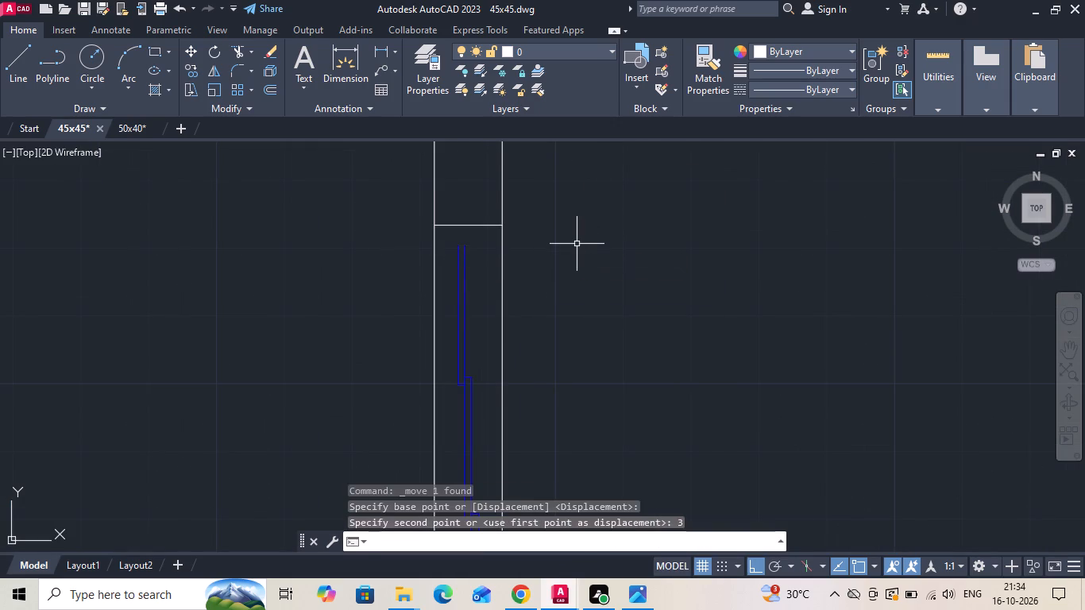
# Move the bottom jamb line of the same left-wall window down by 3".
pyautogui.scroll(-2, 535, 227)
pyautogui.scroll(2, 483, 395)
pyautogui.click(523, 390)
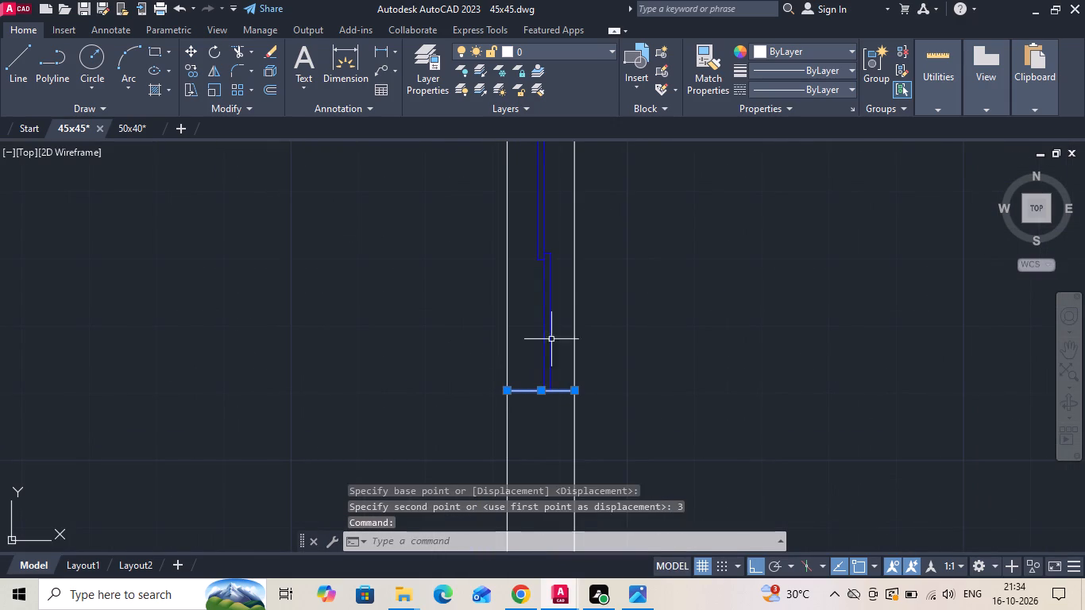
pyautogui.rightClick(563, 305)
pyautogui.click(632, 295)
pyautogui.moveTo(656, 310); pyautogui.dragTo(659, 341)
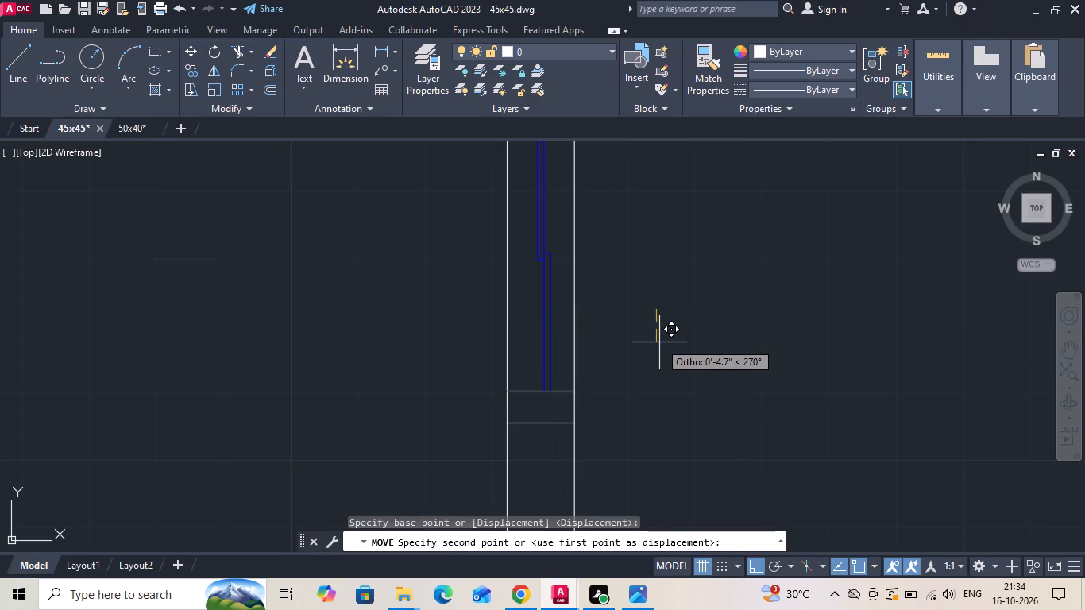
pyautogui.press('3')
pyautogui.press('Return')
# Extend the upper and lower blue pane lines of the left-wall window to its top and bottom jamb lines.
pyautogui.scroll(-3, 614, 352)
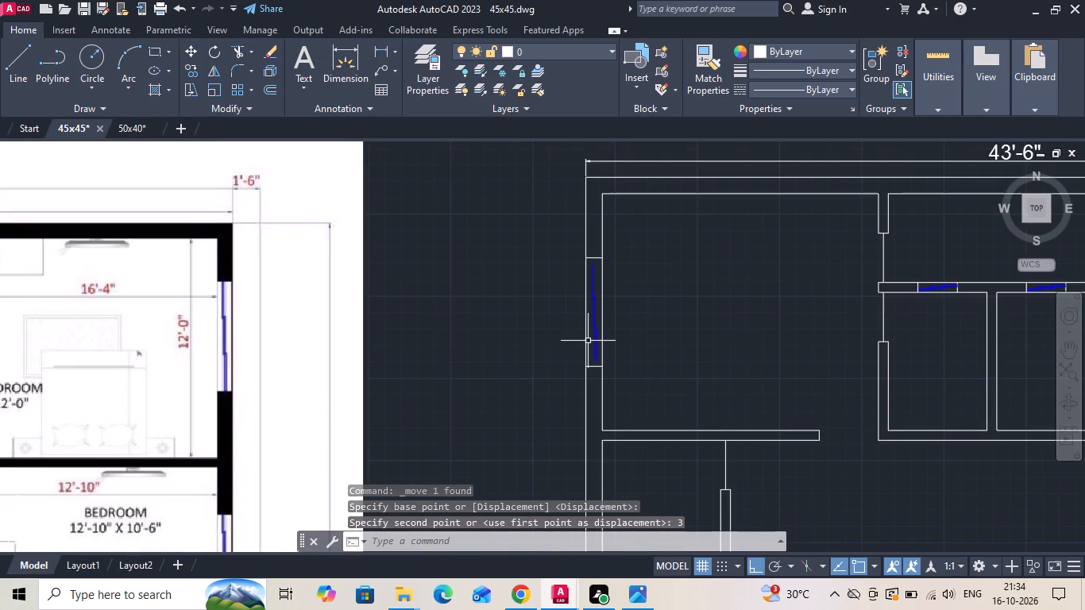
pyautogui.scroll(-1, 545, 356)
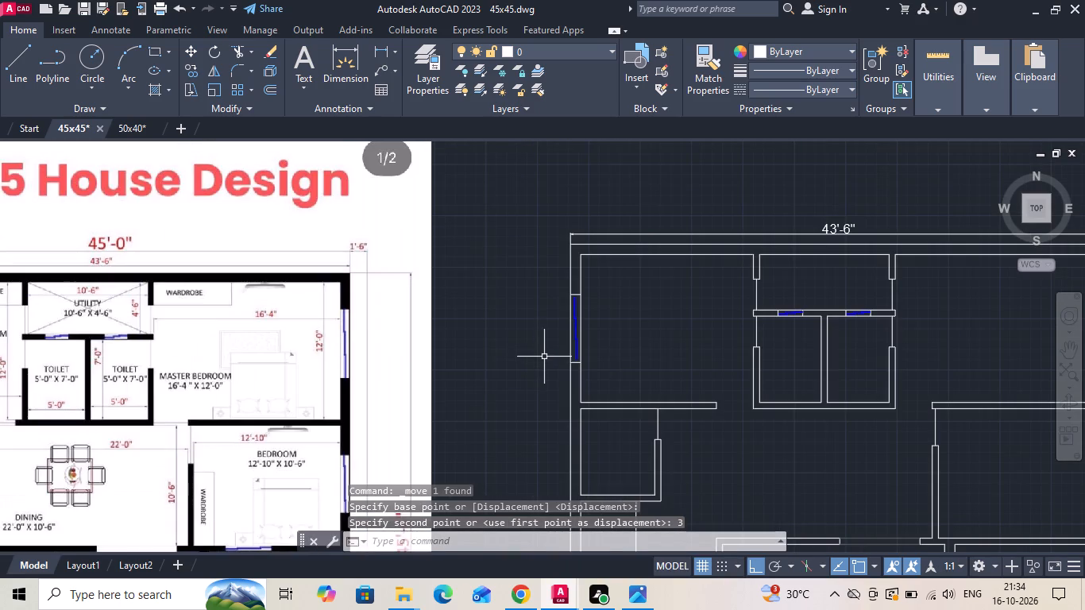
pyautogui.moveTo(529, 358); pyautogui.dragTo(852, 302, button='middle')
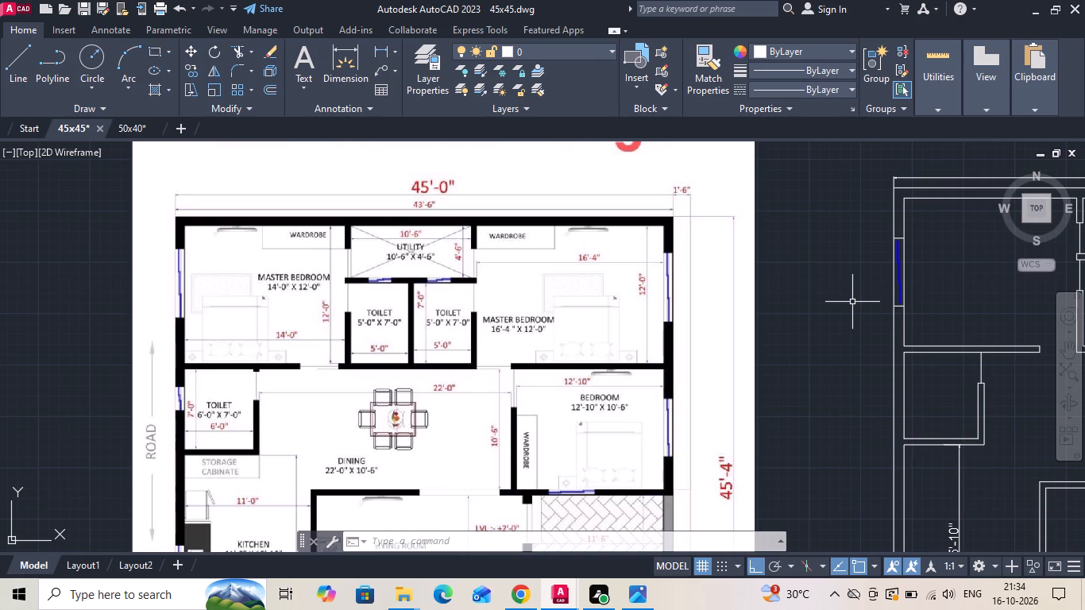
pyautogui.press('Escape')
pyautogui.scroll(2, 930, 247)
pyautogui.scroll(2, 861, 261)
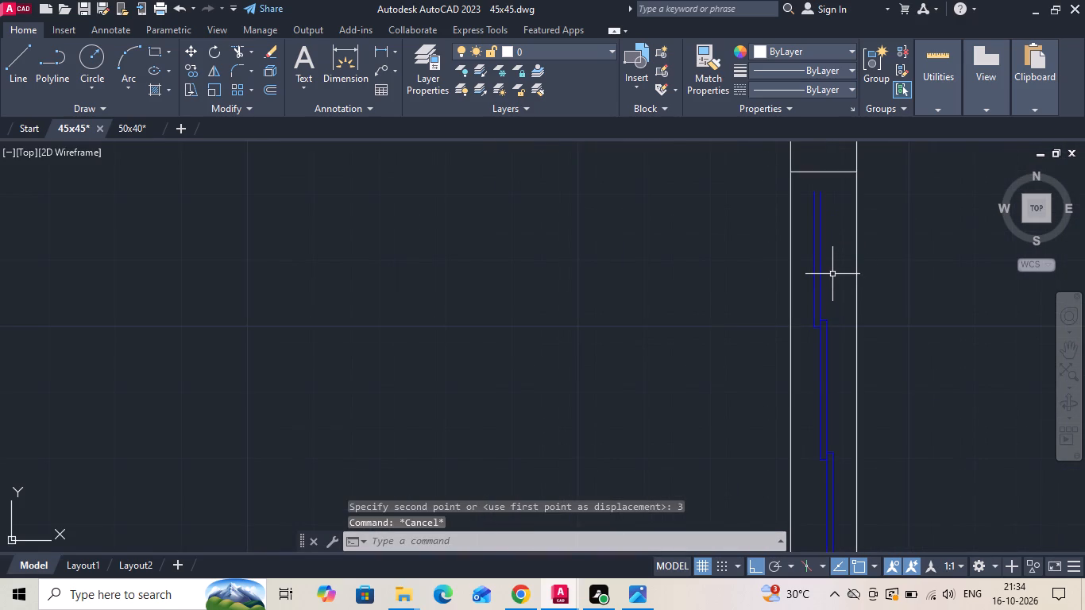
pyautogui.write('ex')
pyautogui.press('space')
pyautogui.click(822, 252)
pyautogui.click(813, 226)
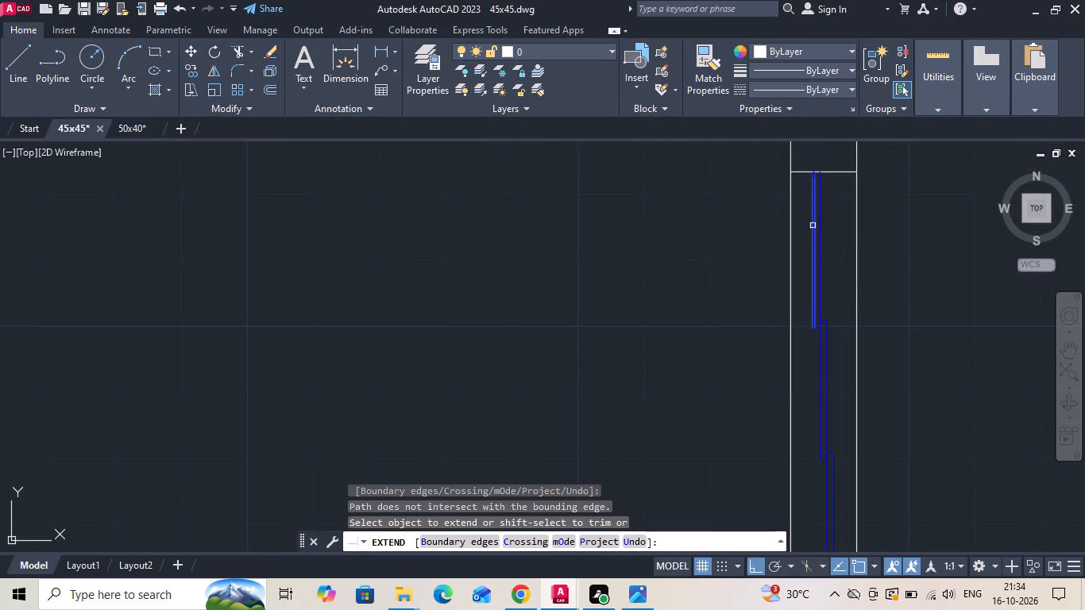
pyautogui.scroll(-1, 813, 223)
pyautogui.click(822, 444)
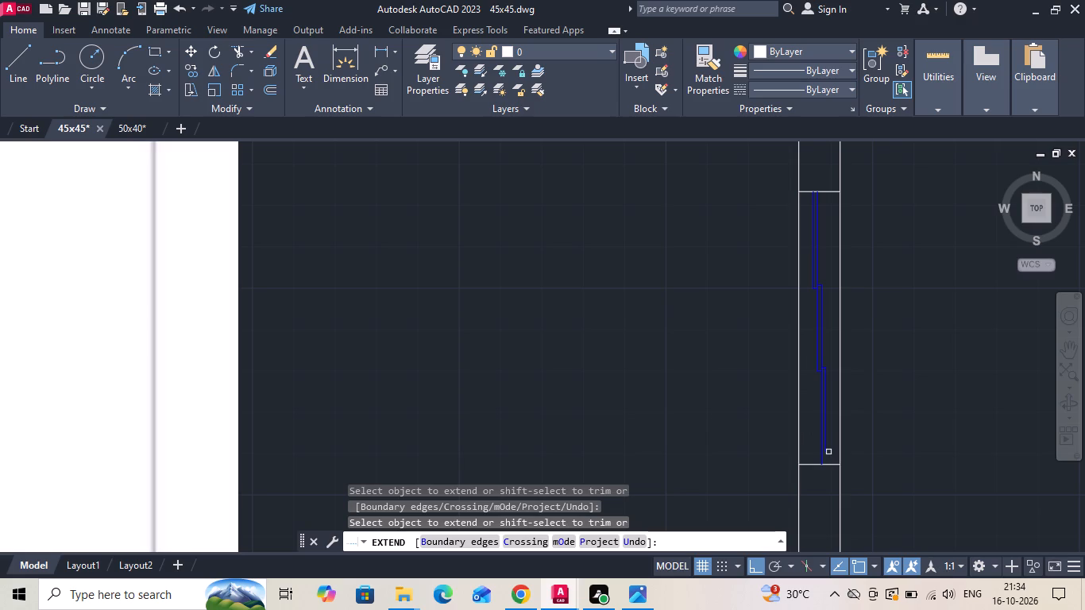
pyautogui.click(825, 445)
pyautogui.press('Escape')
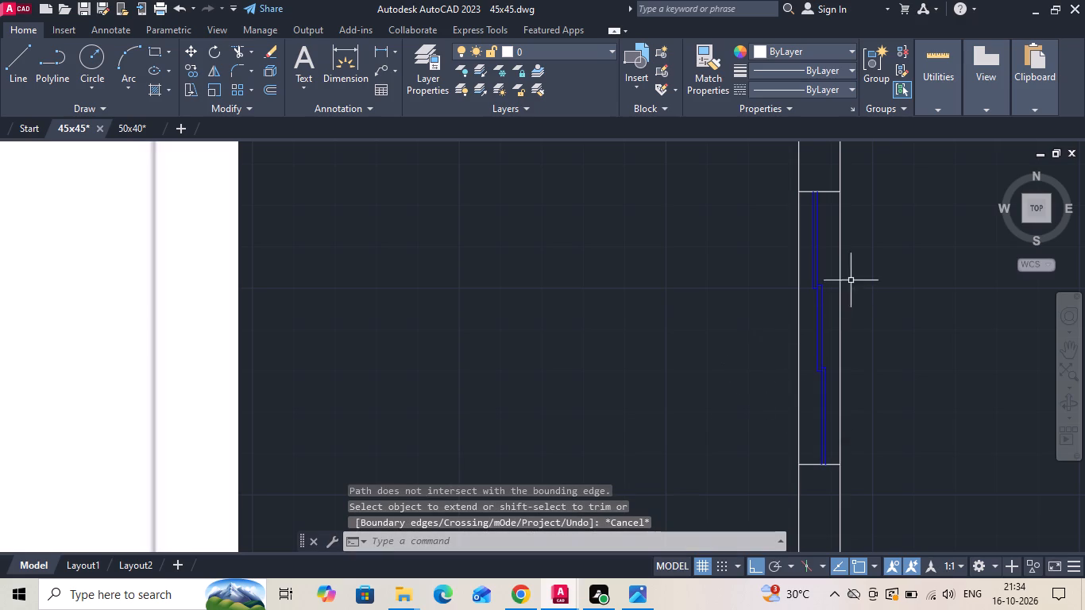
# Move the two short end lines at the upper and middle panes' overlap up by 2".
pyautogui.scroll(2, 852, 268)
pyautogui.scroll(2, 781, 300)
pyautogui.click(776, 320)
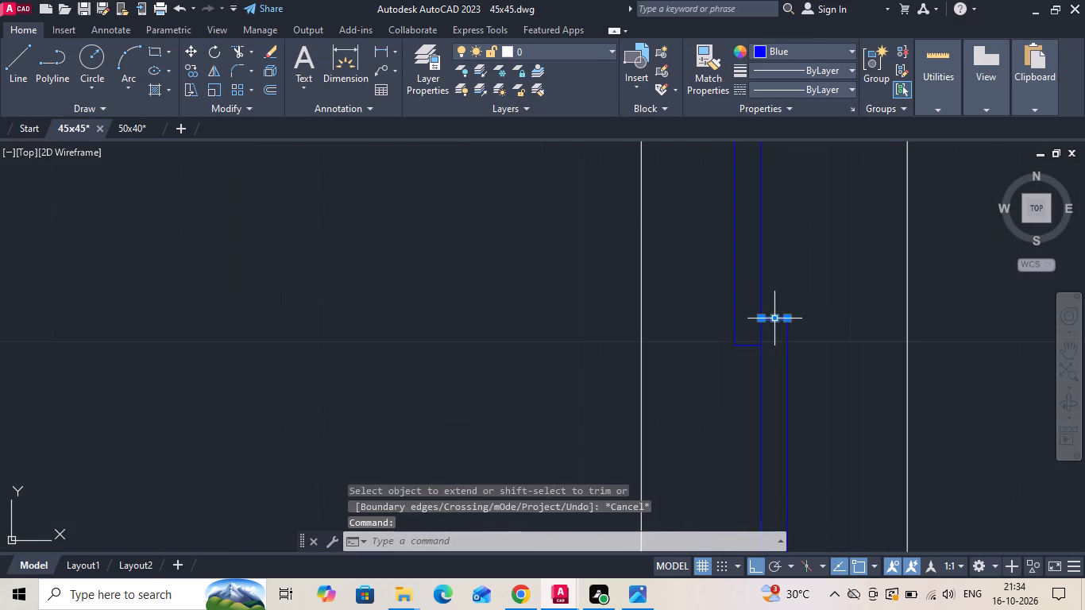
pyautogui.click(747, 347)
pyautogui.rightClick(741, 284)
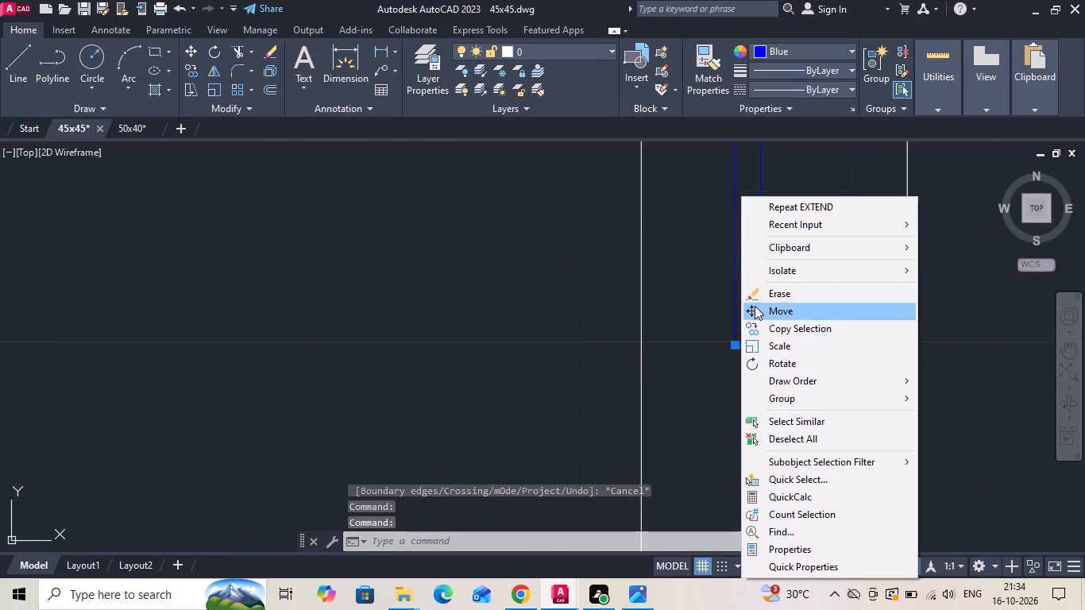
pyautogui.click(755, 306)
pyautogui.click(858, 268)
pyautogui.press('1')
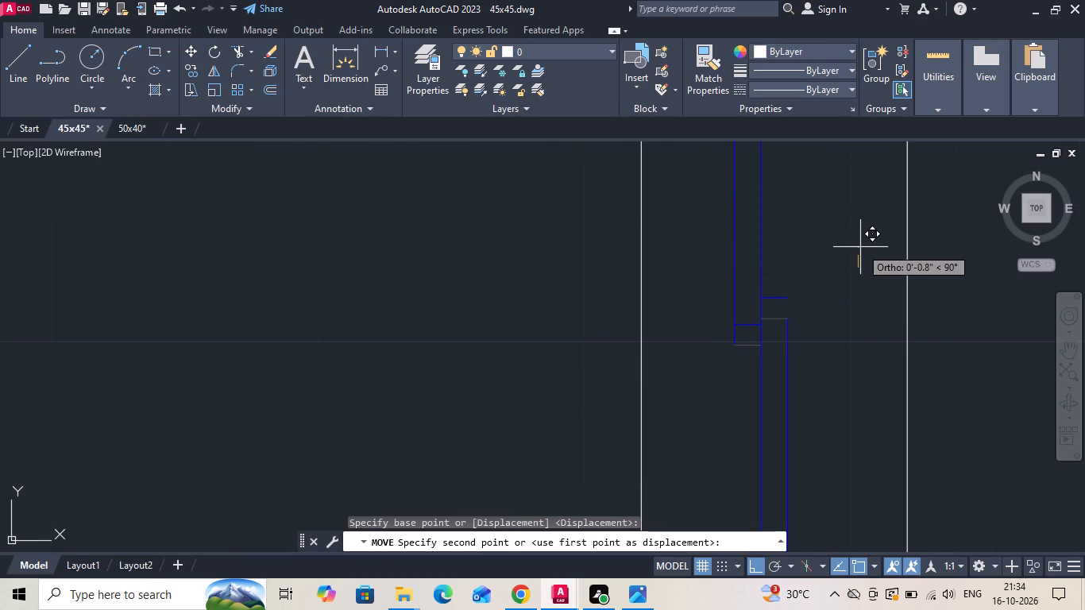
pyautogui.press('BackSpace')
pyautogui.press('2')
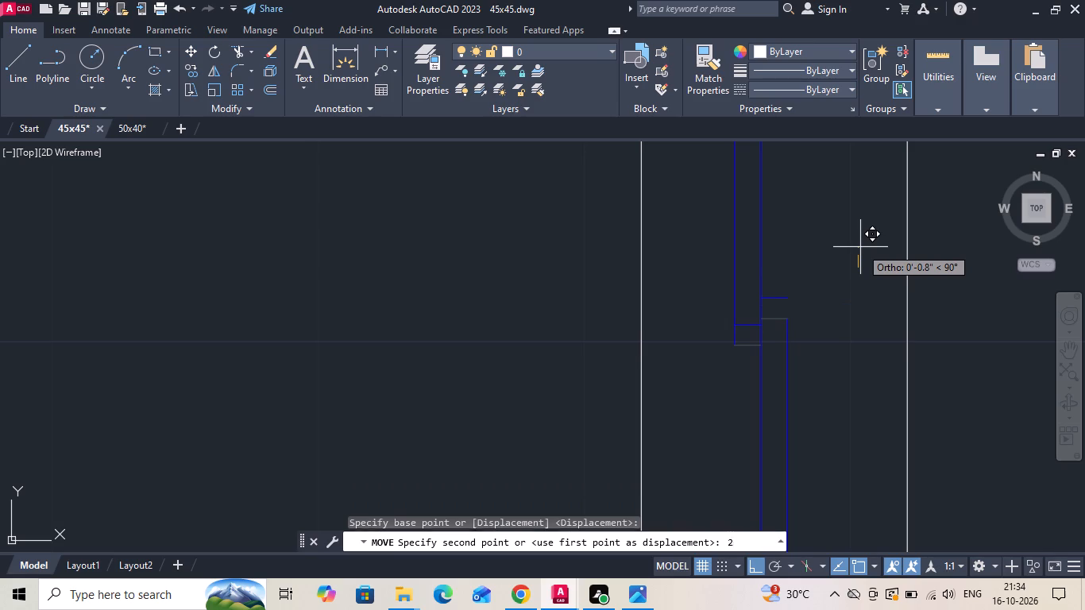
pyautogui.press('Return')
# Extend the middle pane's right-hand line up to its moved top end line.
pyautogui.write('ex')
pyautogui.press('space')
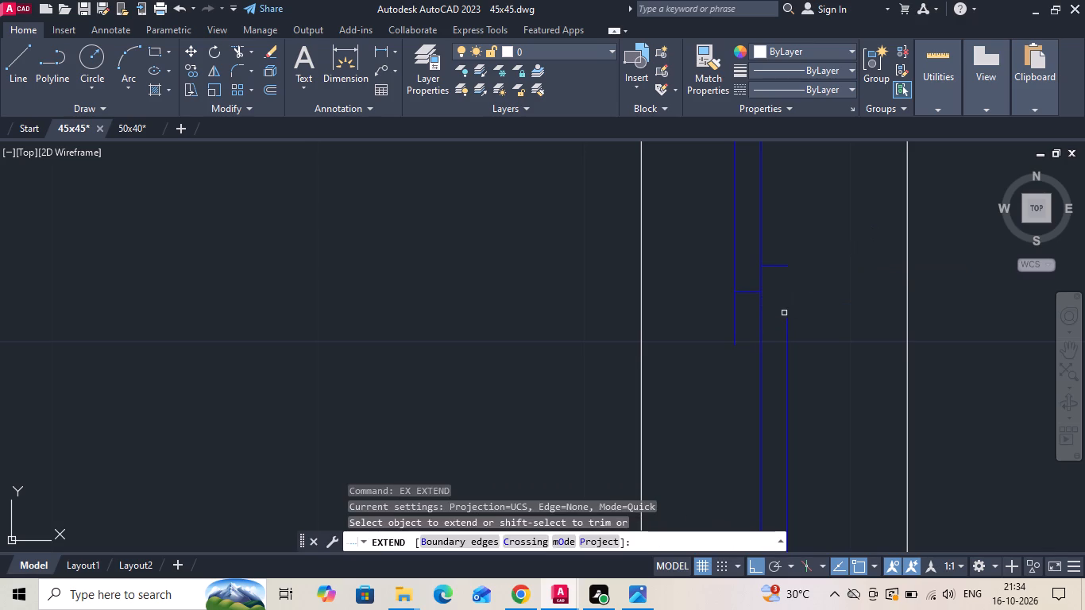
pyautogui.moveTo(782, 324); pyautogui.dragTo(787, 342)
pyautogui.click(790, 350)
pyautogui.press('Escape')
# Trim the upper pane's left-hand line where it overhangs below its moved bottom end line.
pyautogui.press('t')
pyautogui.press('r')
pyautogui.press('space')
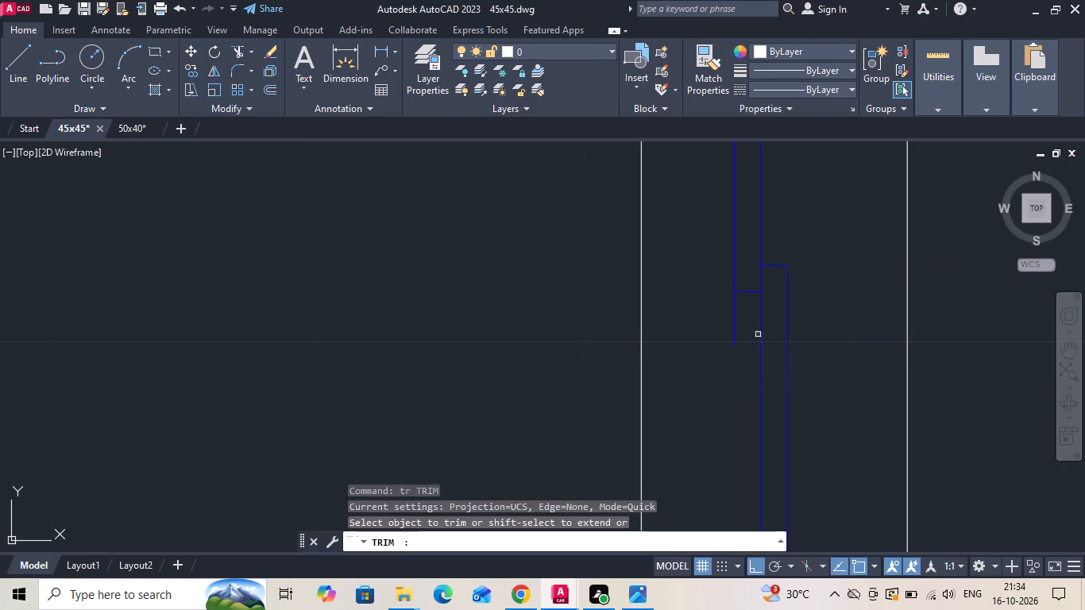
pyautogui.click(736, 336)
pyautogui.scroll(-2, 702, 333)
pyautogui.press('Escape')
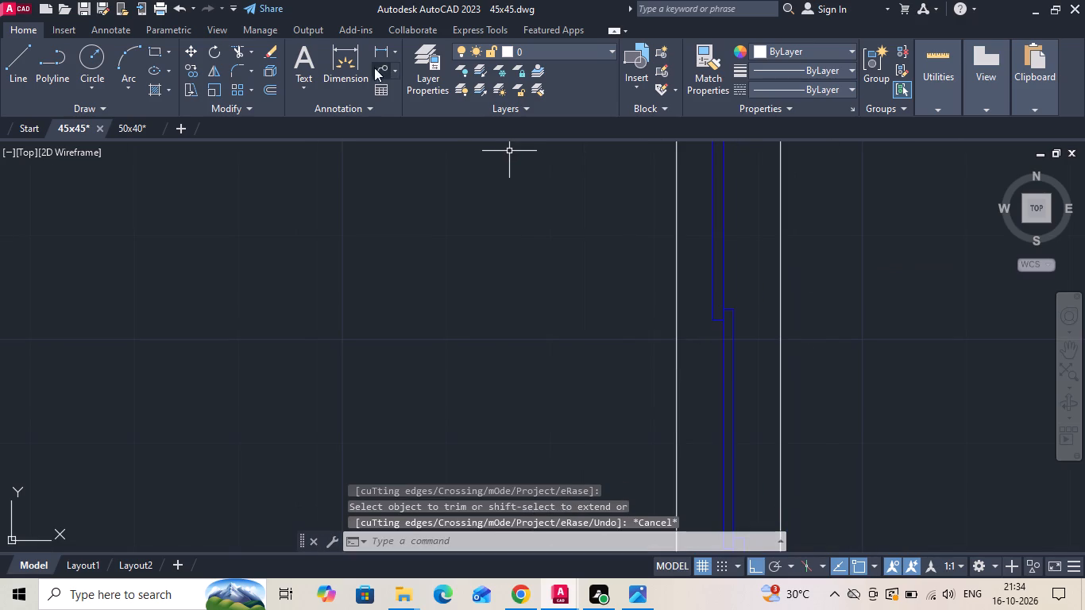
# Measure the vertical distance from the middle pane's top end to the left-wall window's top jamb line.
pyautogui.click(375, 49)
pyautogui.scroll(1, 735, 294)
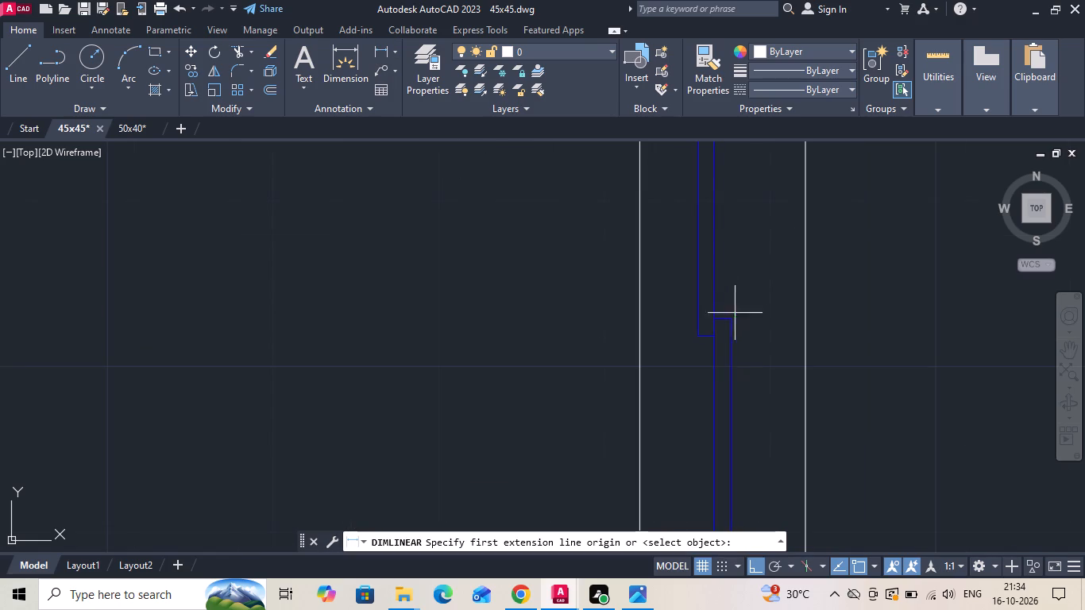
pyautogui.click(732, 323)
pyautogui.scroll(-1, 716, 359)
pyautogui.moveTo(736, 269); pyautogui.dragTo(731, 356, button='middle')
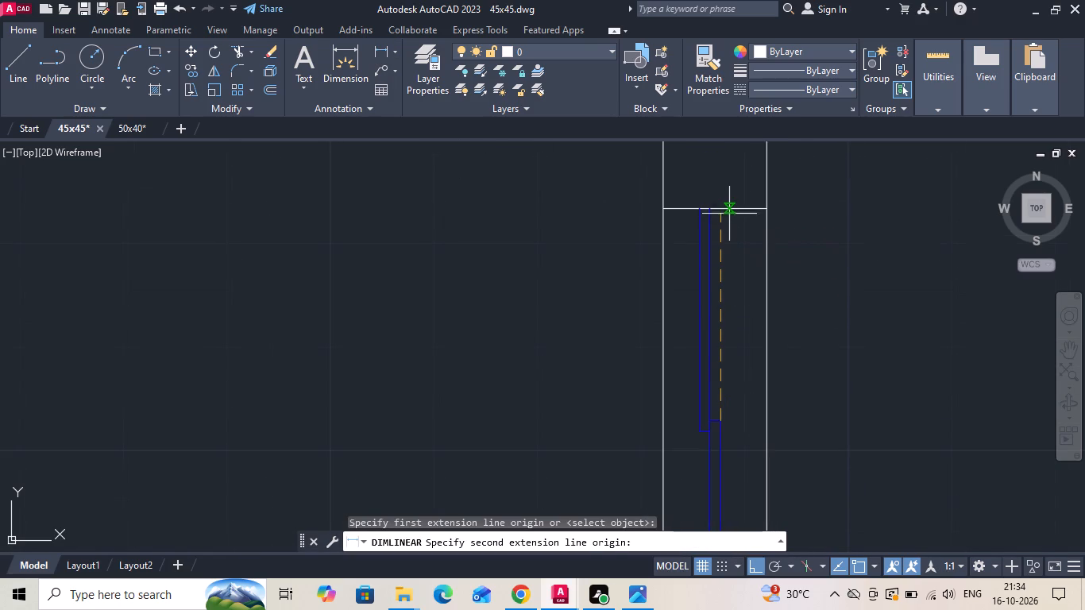
pyautogui.click(720, 209)
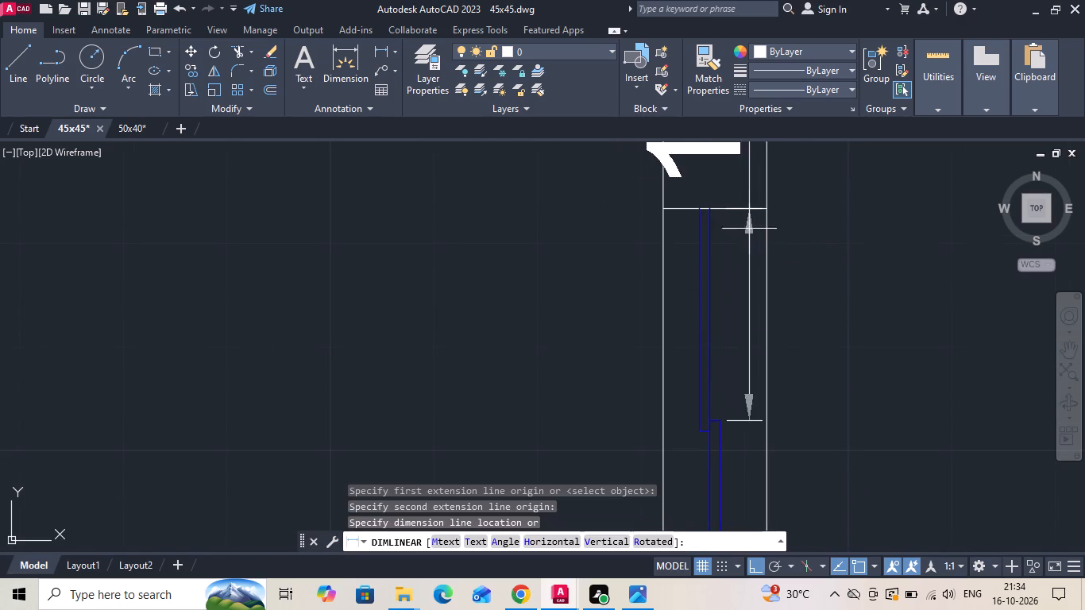
pyautogui.scroll(-2, 792, 307)
pyautogui.press('Escape')
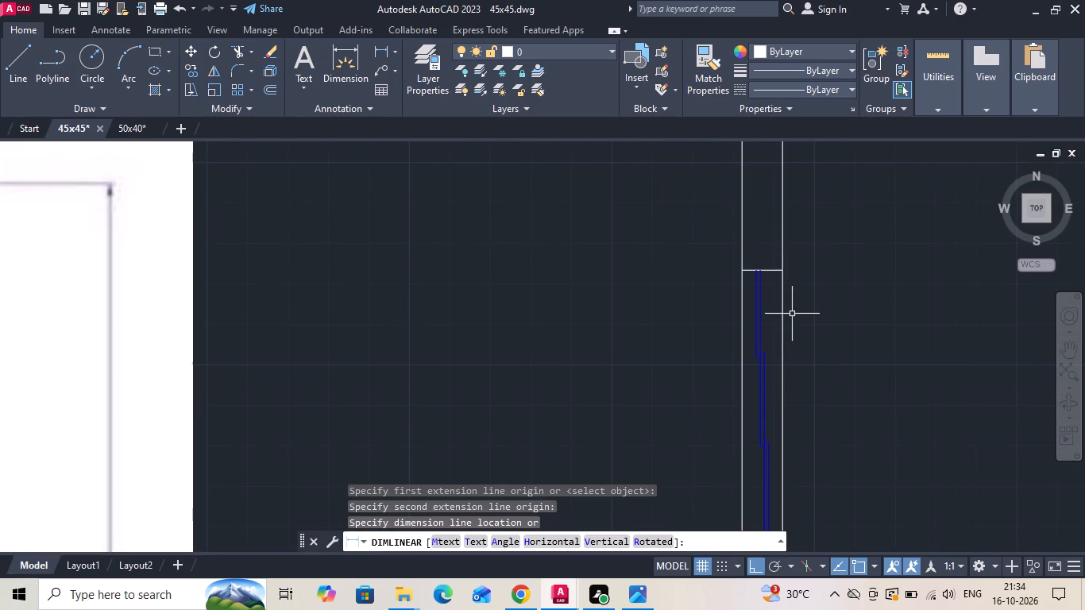
# Measure the vertical distance from the lower pane's top end to the left-wall window's bottom jamb line.
pyautogui.moveTo(763, 429); pyautogui.dragTo(739, 288, button='middle')
pyautogui.scroll(2, 744, 341)
pyautogui.press('space')
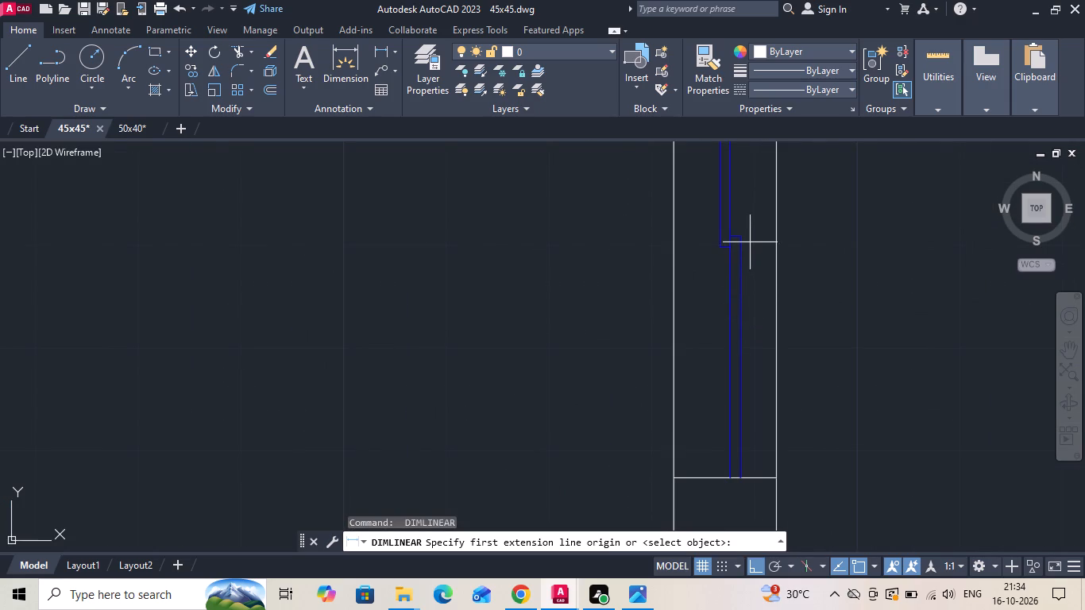
pyautogui.click(748, 238)
pyautogui.click(747, 481)
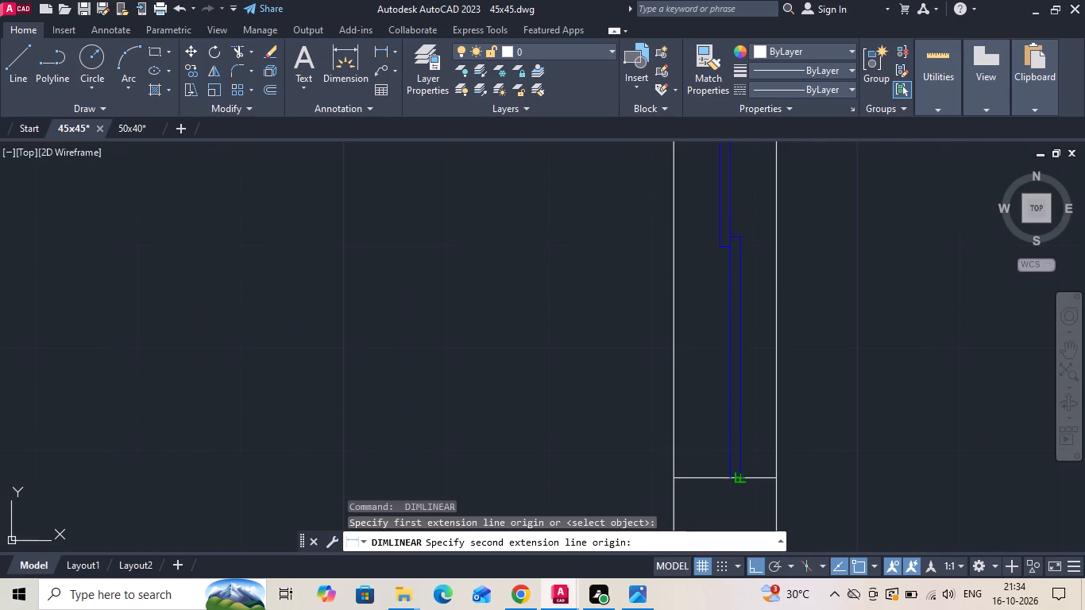
pyautogui.scroll(-2, 768, 454)
pyautogui.scroll(-1, 817, 380)
pyautogui.press('Escape')
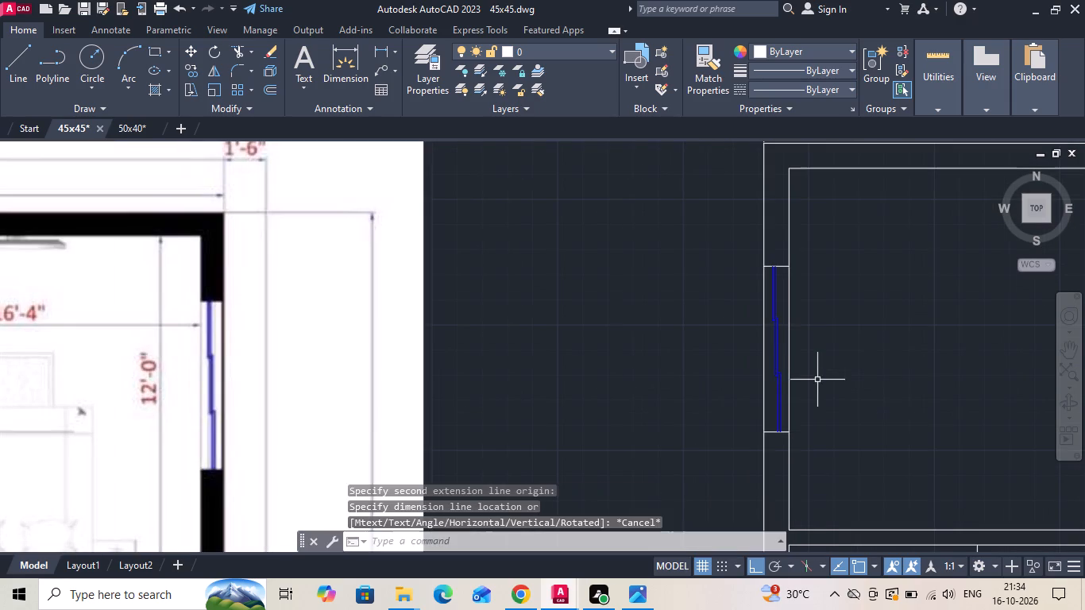
# Undo the trim, extend and 2" move made at the upper and middle panes' overlap in the left-wall window.
pyautogui.hotkey('ctrl', 'z')
pyautogui.hotkey('ctrl', 'z')
pyautogui.hotkey('ctrl', 'z')
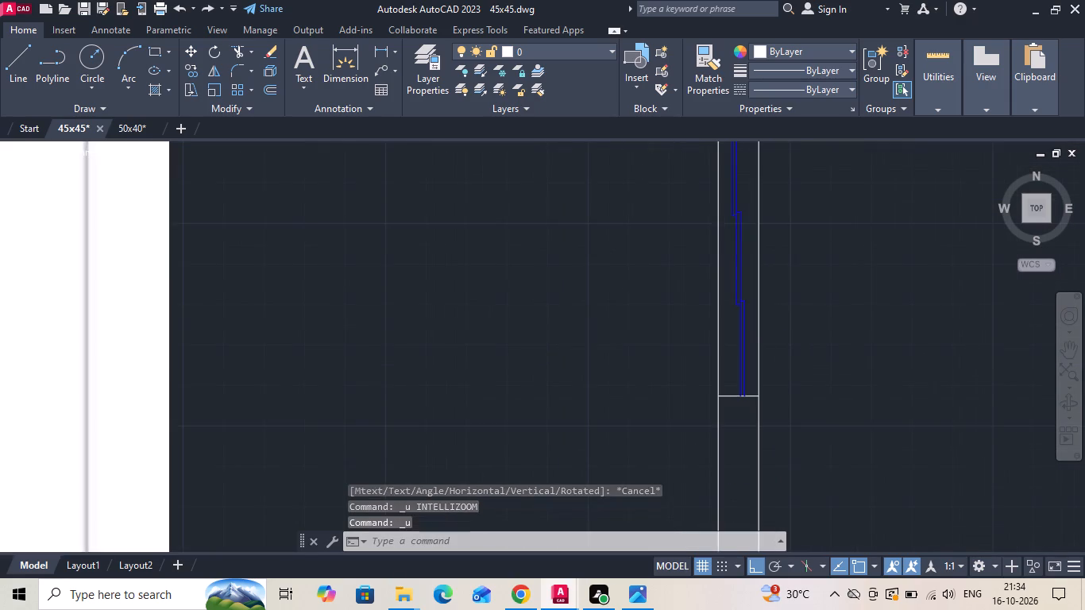
pyautogui.hotkey('ctrl', 'z')
pyautogui.hotkey('ctrl', 'z')
pyautogui.hotkey('ctrl', 'z')
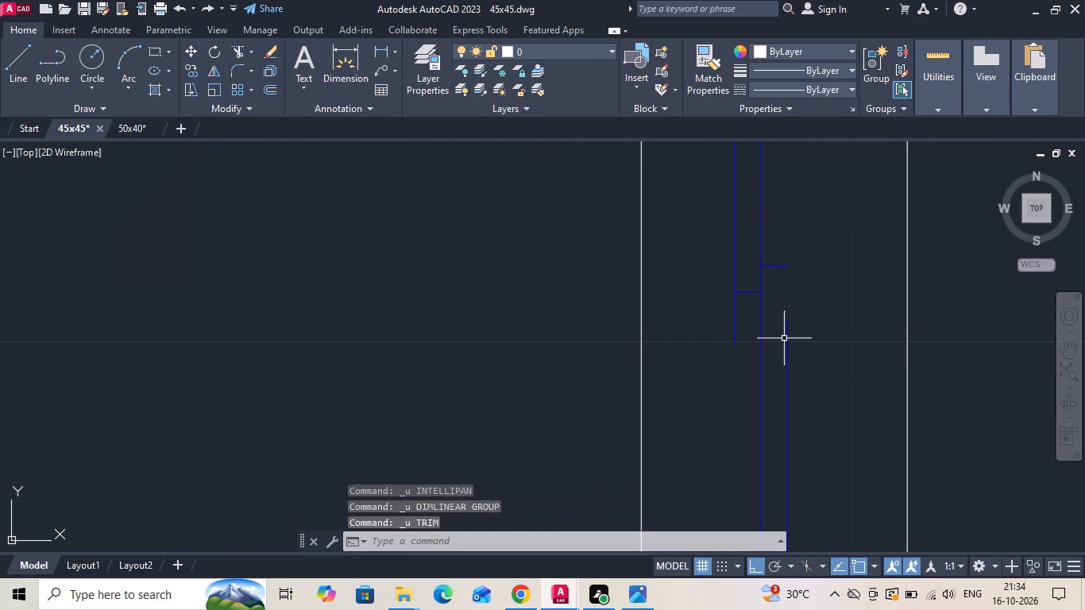
pyautogui.hotkey('ctrl', 'z')
# Copy the upper-left bedroom's whole window, with jamb lines, horizontally across into the upper-right bedroom's outer wall.
pyautogui.scroll(-1, 682, 307)
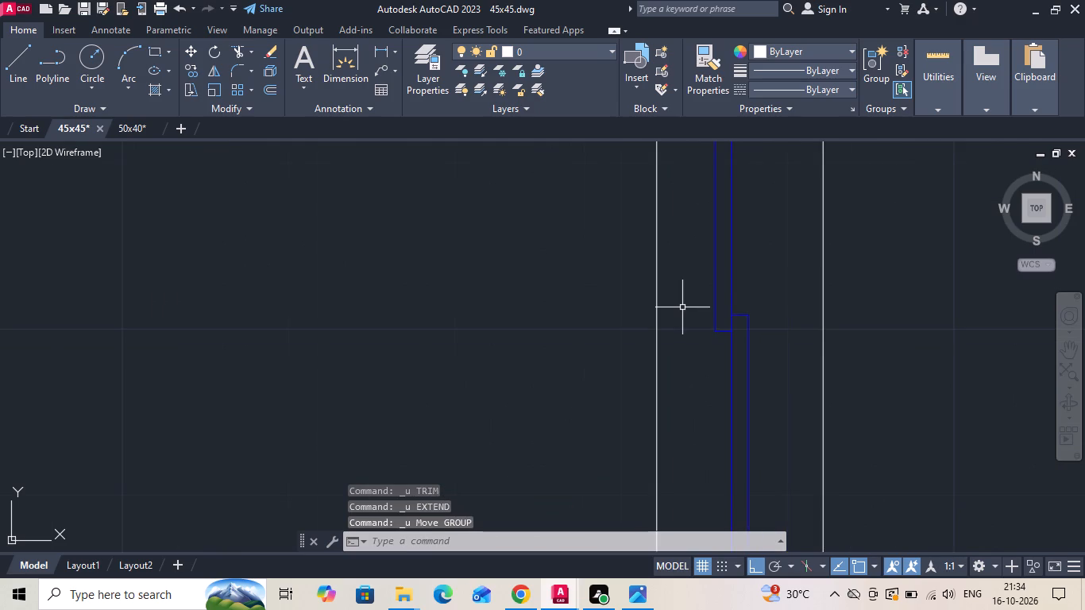
pyautogui.scroll(-5, 685, 310)
pyautogui.scroll(-1, 600, 289)
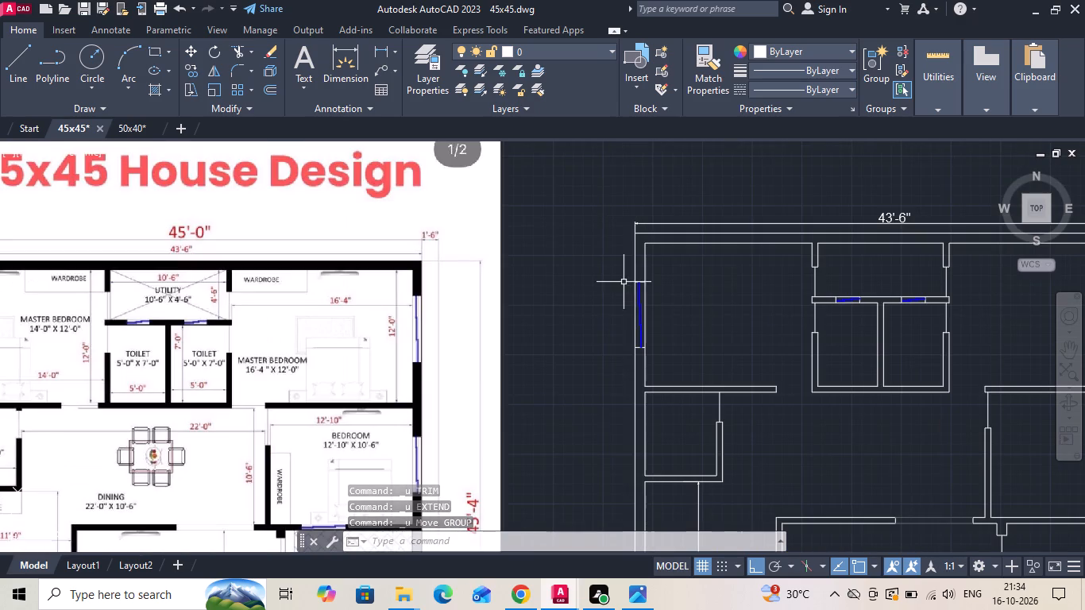
pyautogui.moveTo(616, 273); pyautogui.dragTo(620, 304)
pyautogui.click(674, 369)
pyautogui.rightClick(676, 369)
pyautogui.click(705, 328)
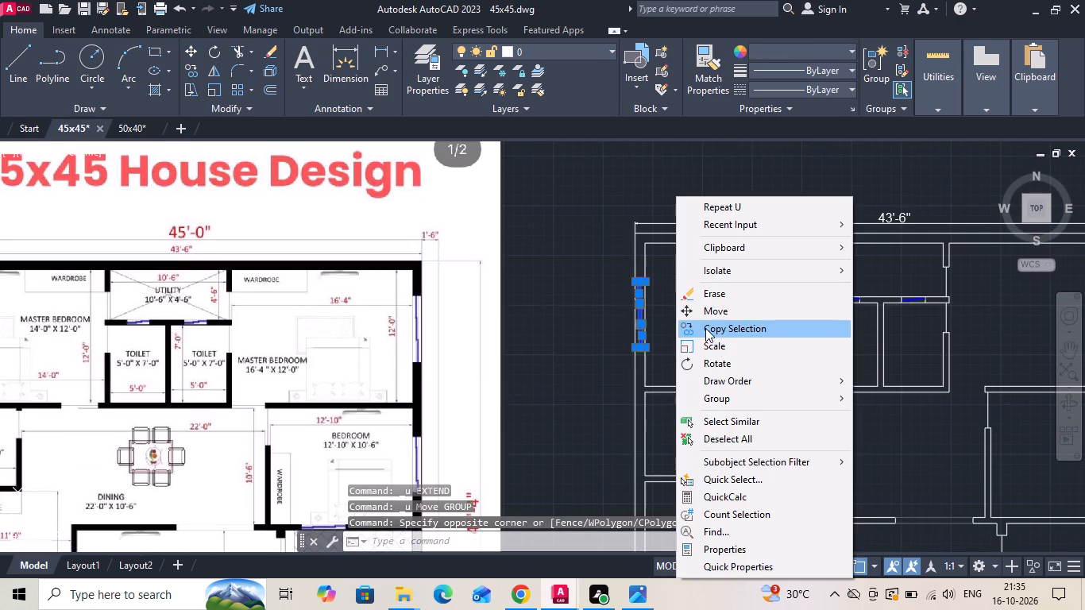
pyautogui.scroll(2, 625, 297)
pyautogui.click(670, 258)
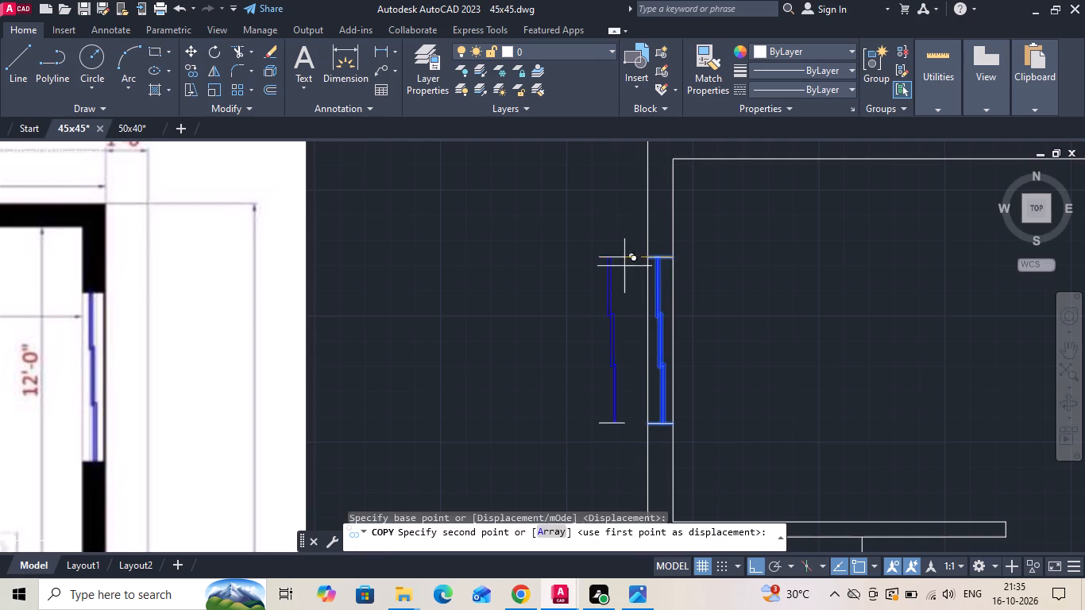
pyautogui.scroll(-2, 481, 295)
pyautogui.moveTo(874, 299); pyautogui.dragTo(587, 303, button='middle')
pyautogui.scroll(3, 774, 300)
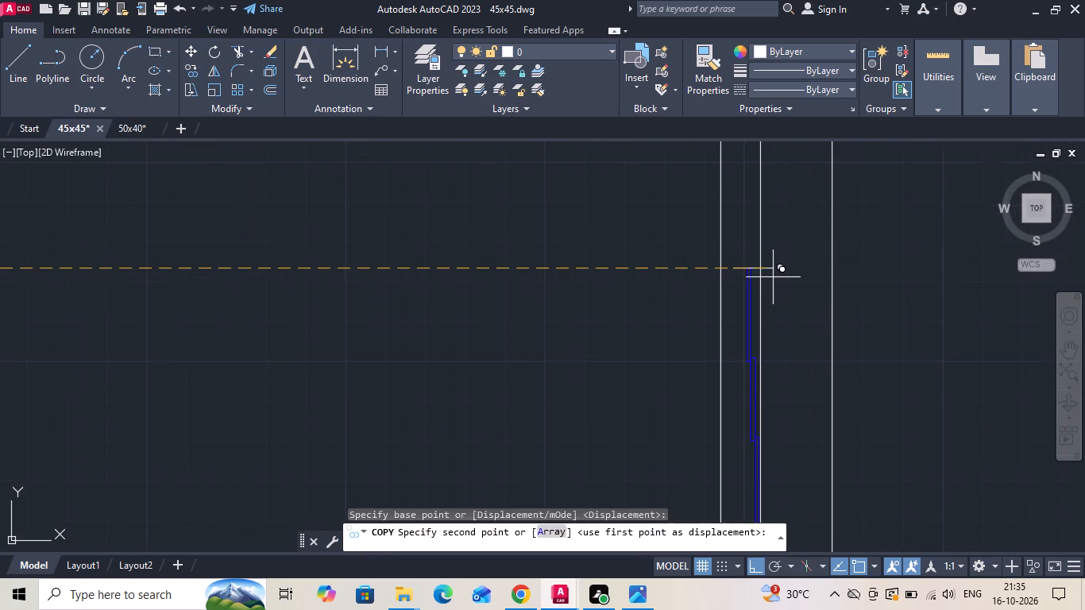
pyautogui.click(763, 264)
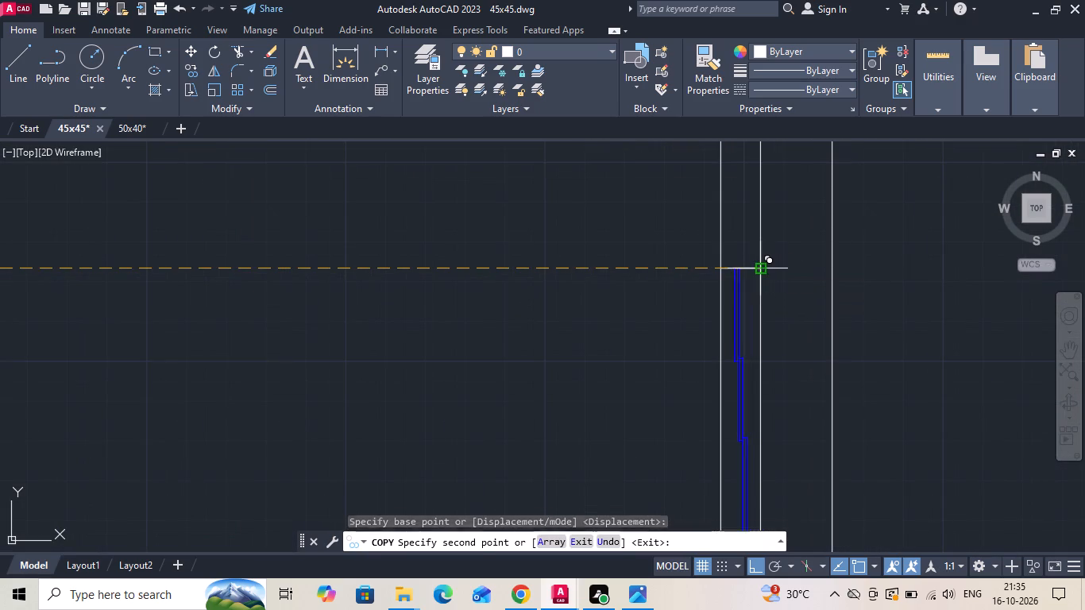
pyautogui.scroll(-1, 774, 267)
pyautogui.press('Escape')
# Save the drawing.
pyautogui.hotkey('ctrl', 's')
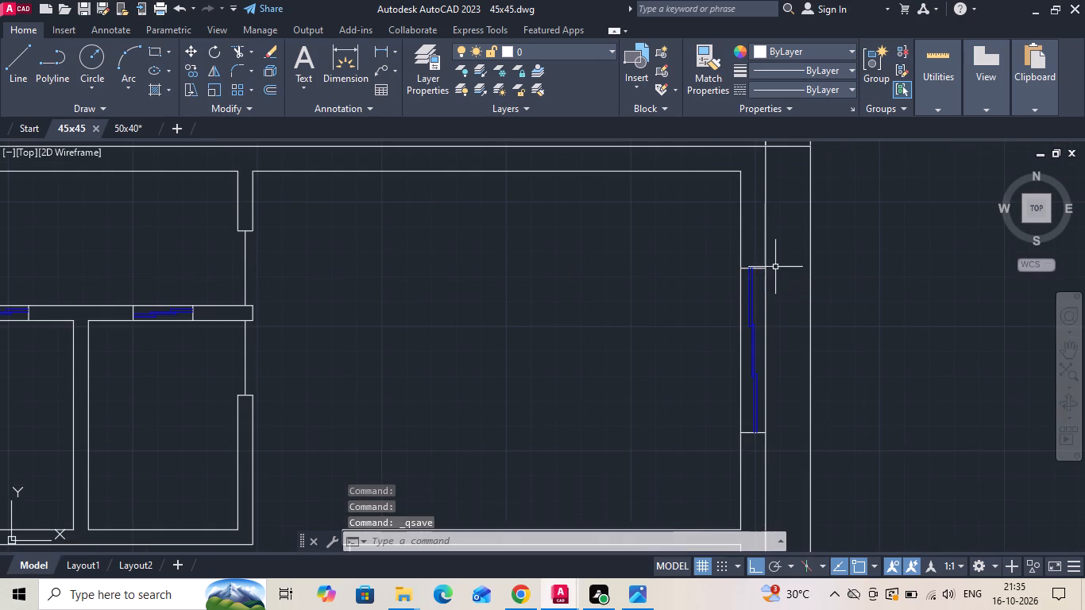
# Compare the windows drawn in the plan with those in the reference image to find which are still missing.
pyautogui.scroll(-3, 775, 268)
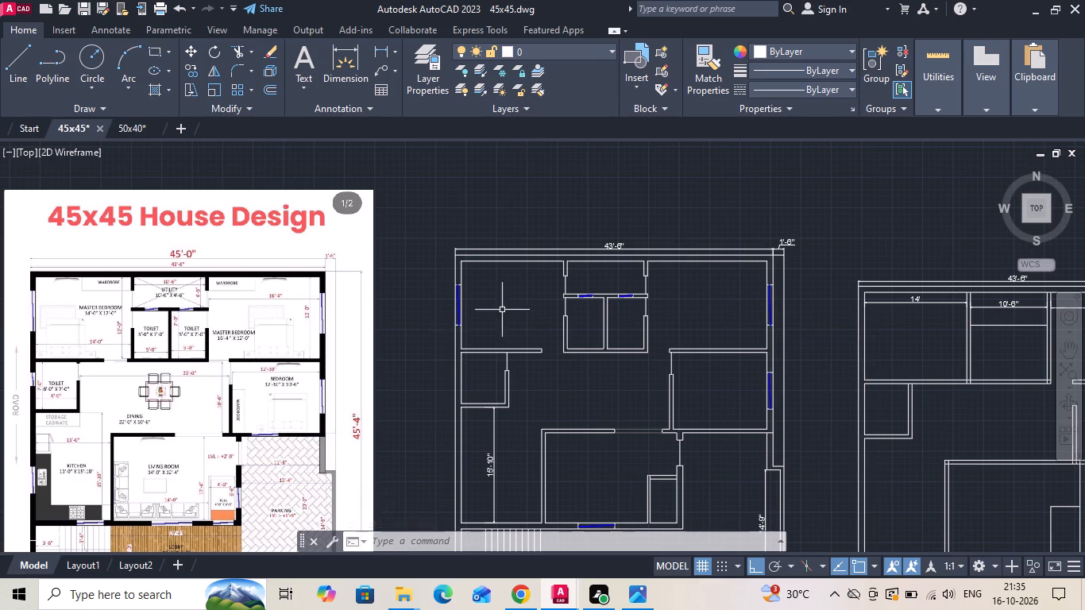
pyautogui.scroll(4, 570, 299)
pyautogui.scroll(-2, 629, 268)
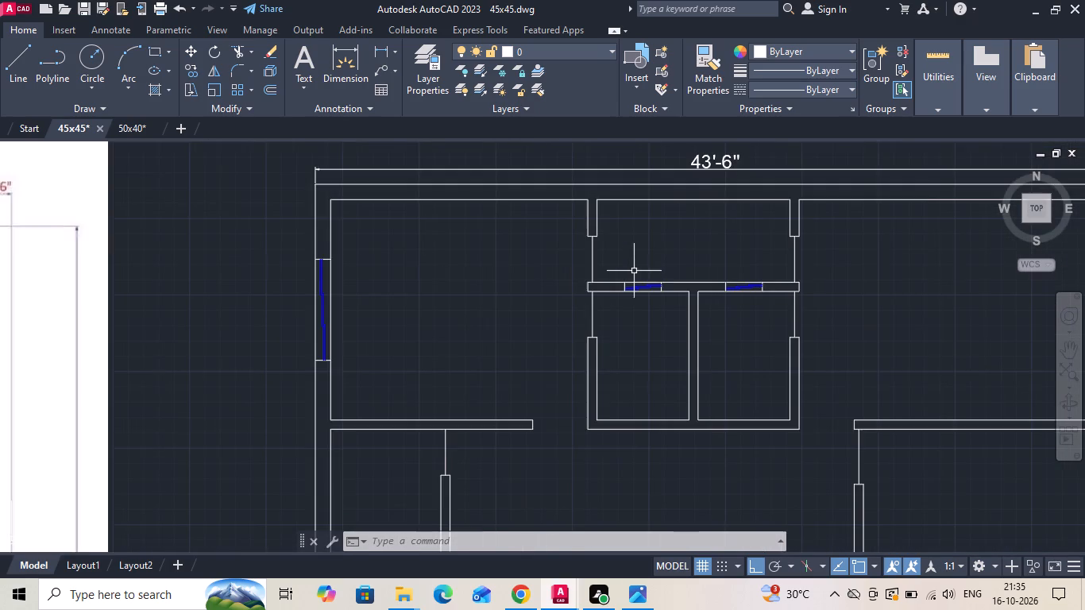
pyautogui.scroll(-1, 634, 273)
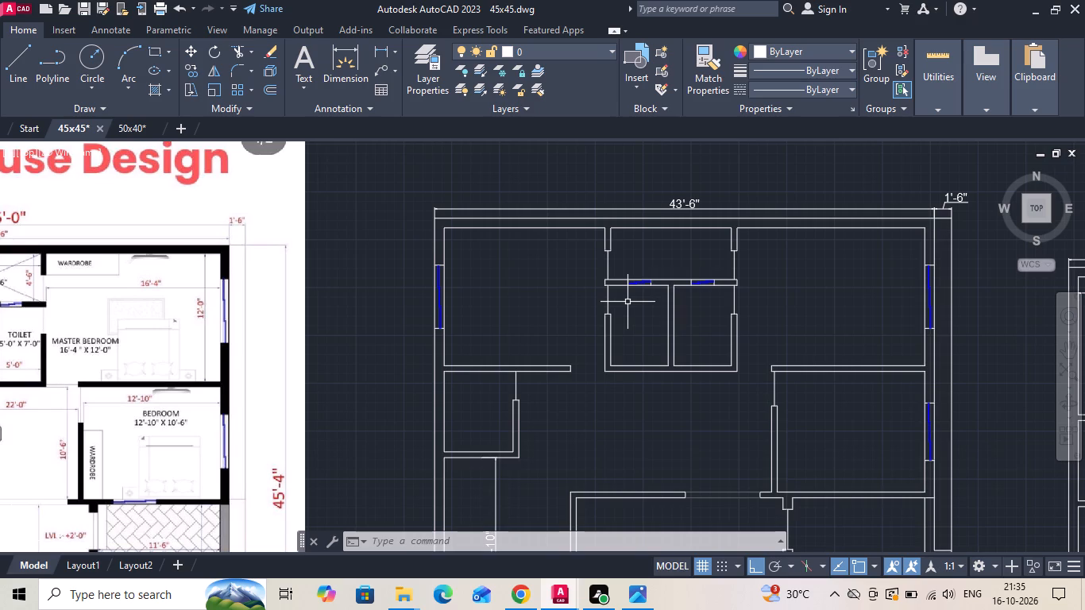
pyautogui.scroll(-1, 670, 293)
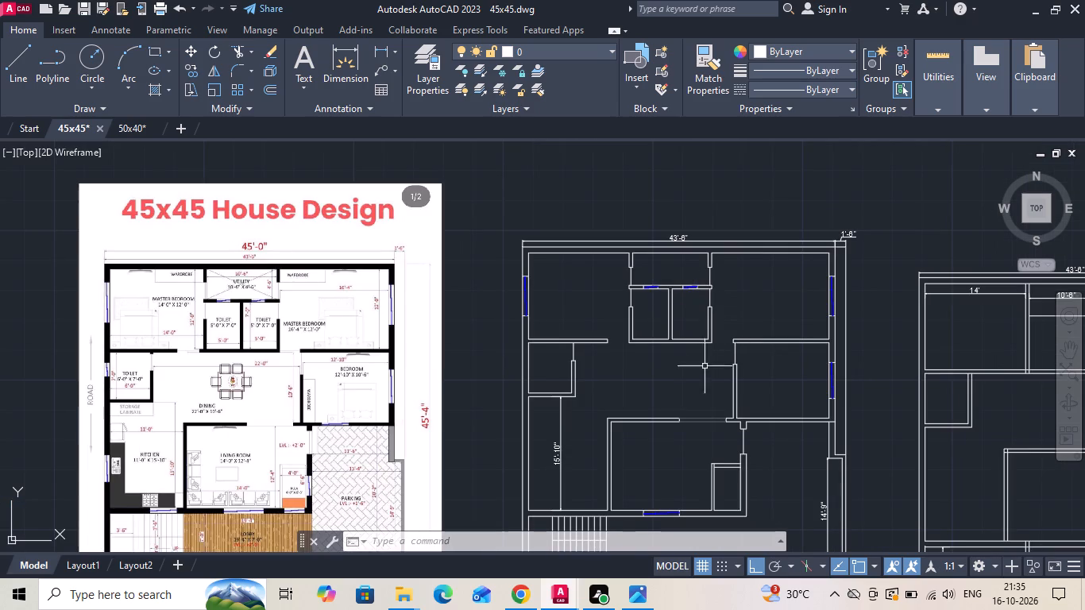
pyautogui.scroll(2, 393, 387)
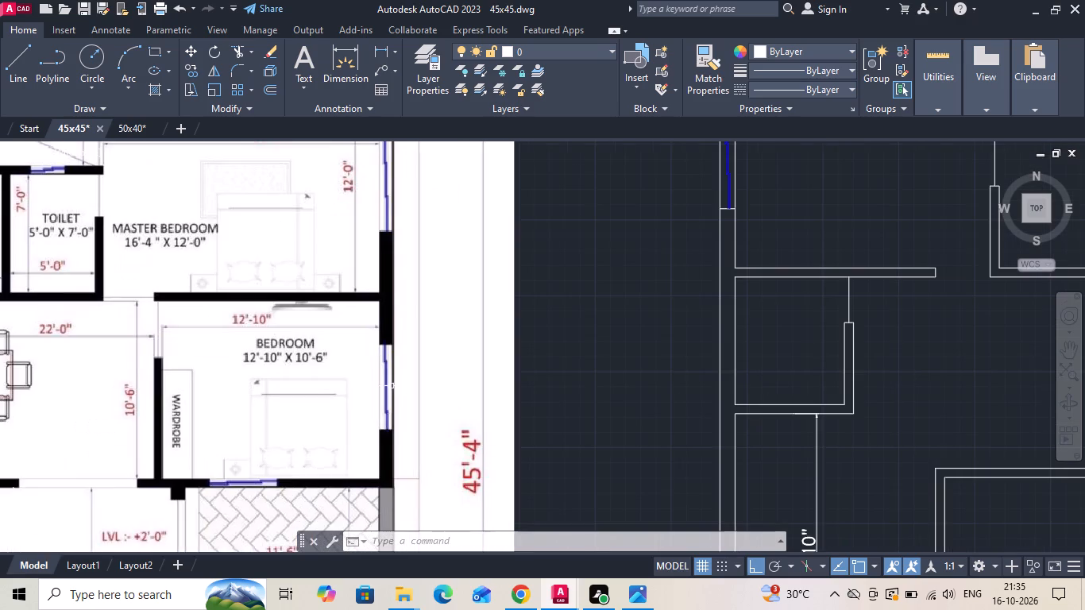
pyautogui.scroll(-1, 388, 368)
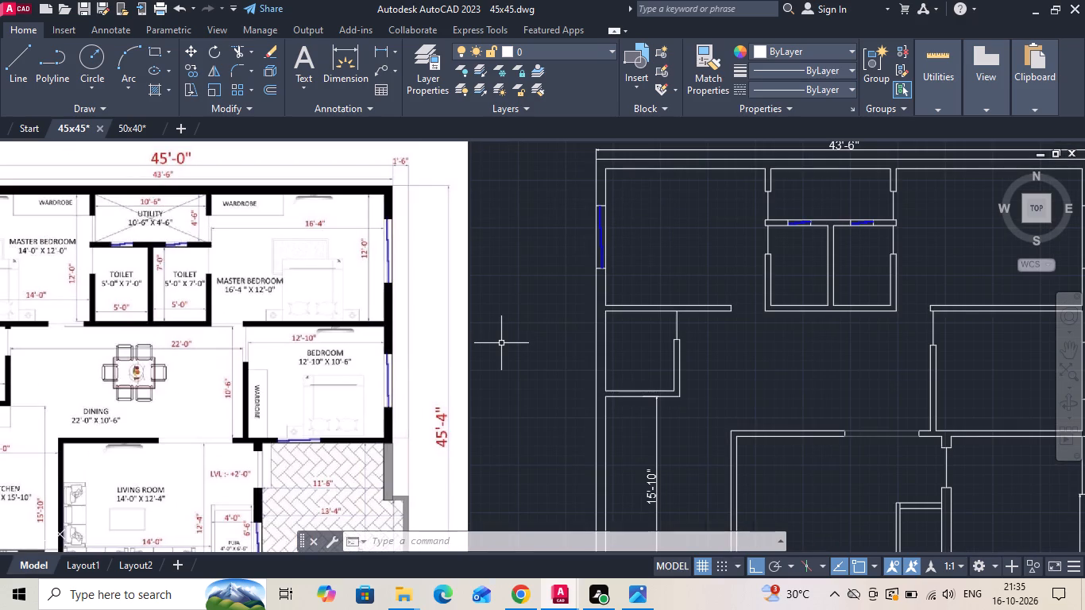
pyautogui.scroll(-1, 463, 274)
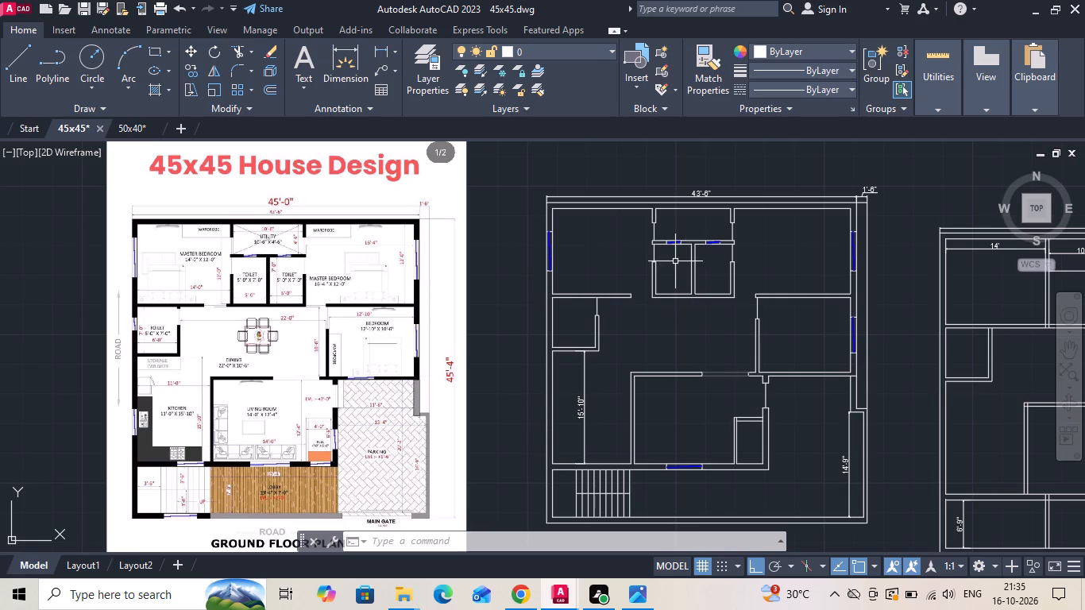
# Copy the left-hand window between the utility and toilet, with jamb lines, into the toilet below the upper-left bedroom.
pyautogui.scroll(2, 690, 232)
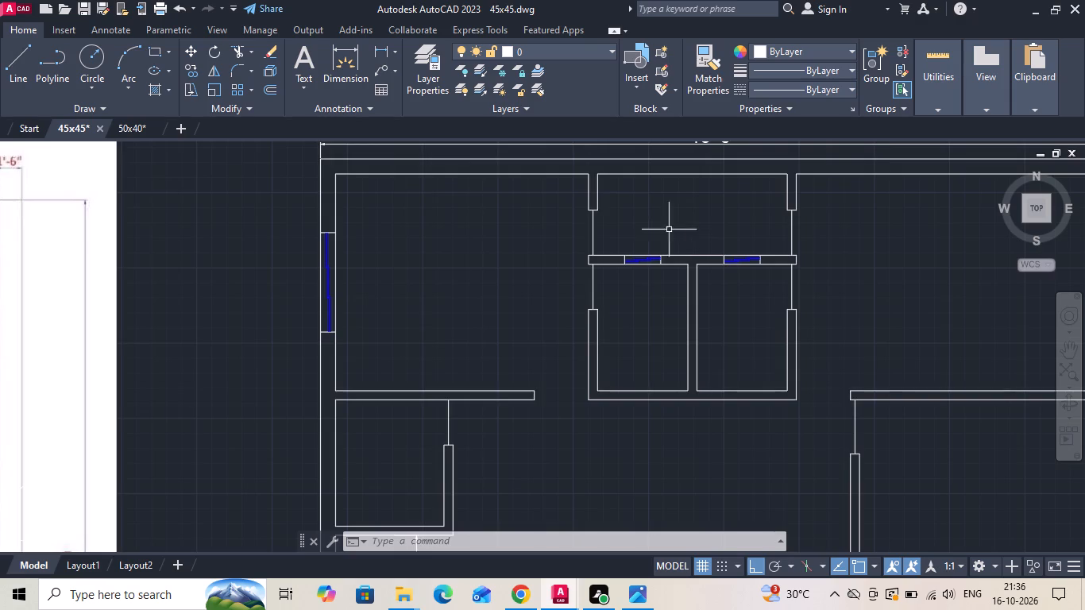
pyautogui.scroll(1, 618, 256)
pyautogui.moveTo(615, 245); pyautogui.dragTo(626, 272)
pyautogui.click(716, 303)
pyautogui.rightClick(716, 303)
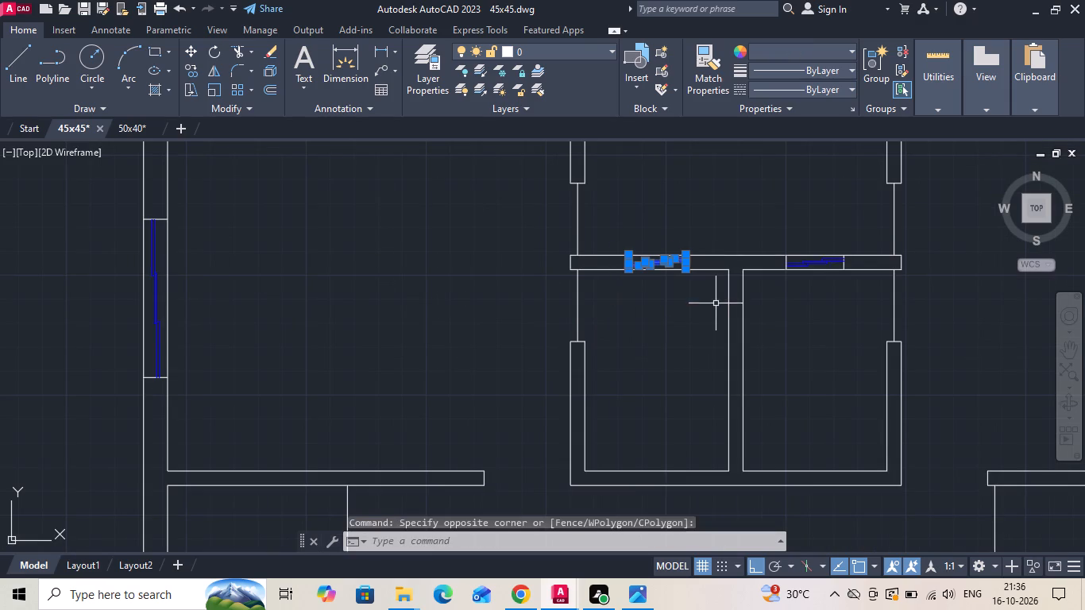
pyautogui.click(735, 329)
pyautogui.moveTo(691, 266); pyautogui.dragTo(675, 330)
pyautogui.scroll(-1, 668, 343)
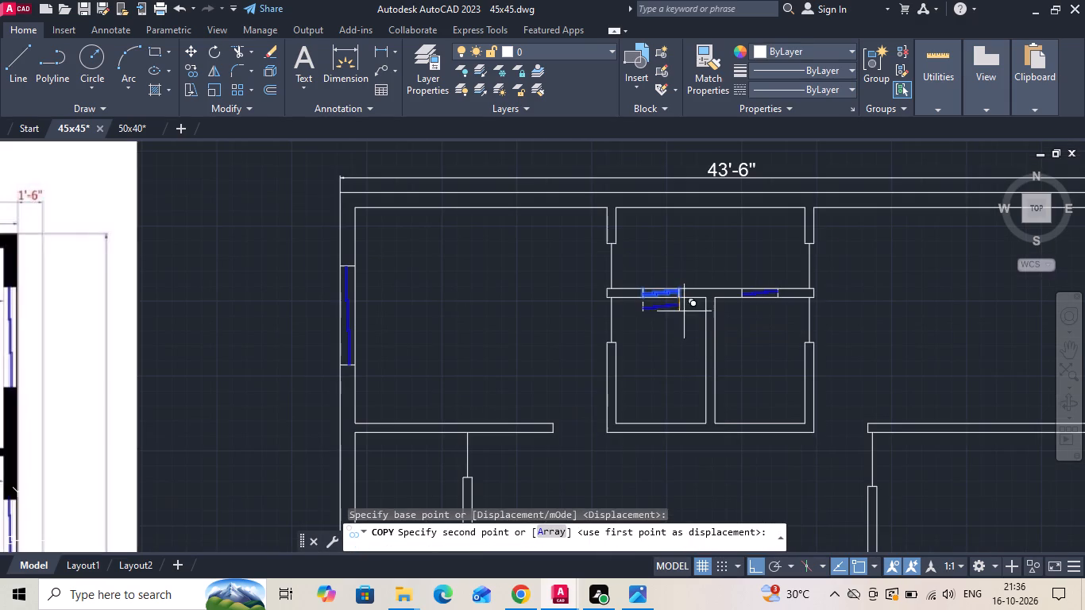
pyautogui.press('F8')
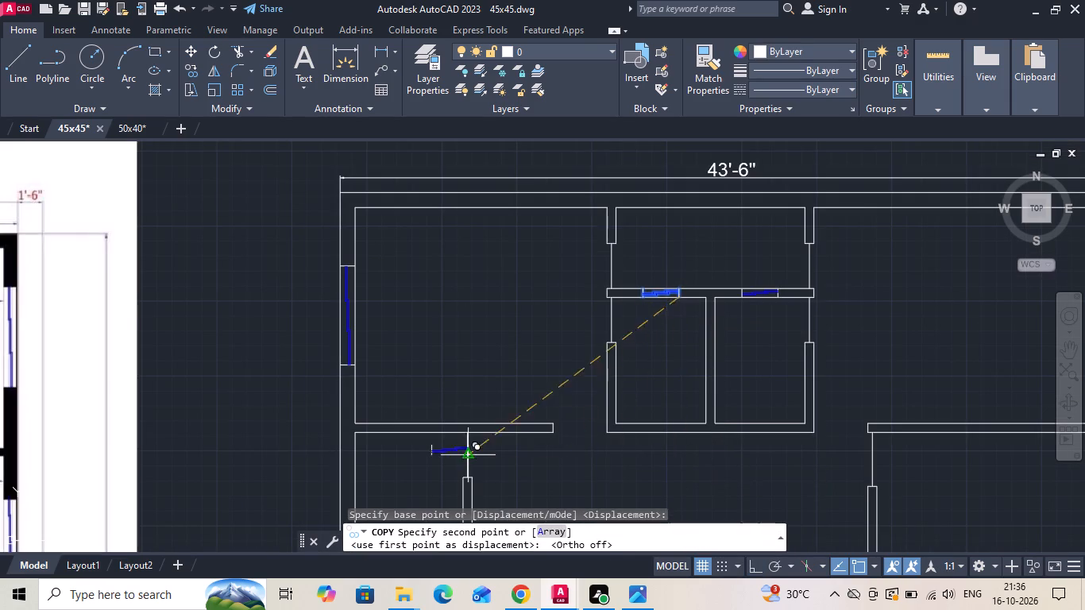
pyautogui.moveTo(469, 454); pyautogui.dragTo(712, 214, button='middle')
pyautogui.scroll(3, 634, 262)
pyautogui.click(693, 249)
pyautogui.press('Escape')
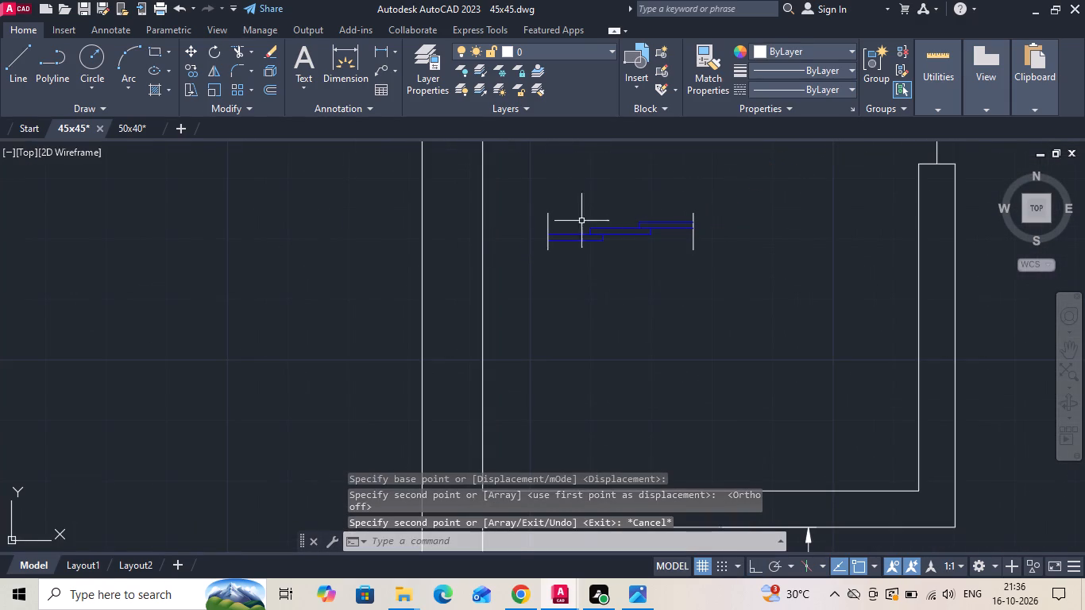
# Rotate the copied window by 270° so it stands vertically inside the lower-left toilet.
pyautogui.moveTo(542, 190); pyautogui.dragTo(537, 219)
pyautogui.click(719, 303)
pyautogui.rightClick(720, 305)
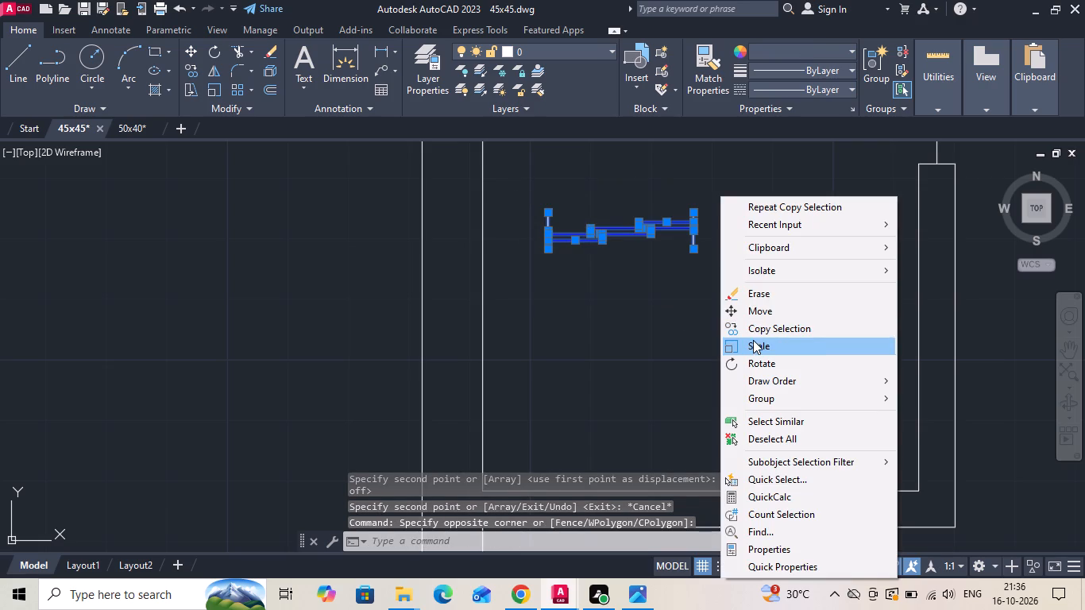
pyautogui.click(754, 361)
pyautogui.press('F8')
pyautogui.click(643, 316)
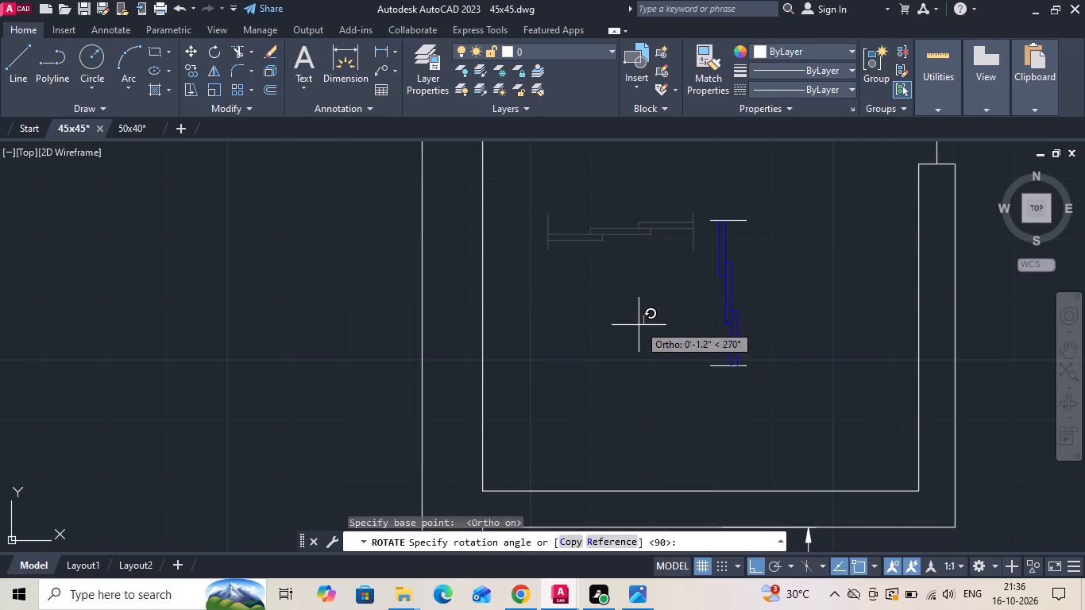
pyautogui.click(631, 346)
# Offset the top inner wall line of the toilet below the upper-left bedroom 12 inches down into the room.
pyautogui.scroll(-3, 622, 369)
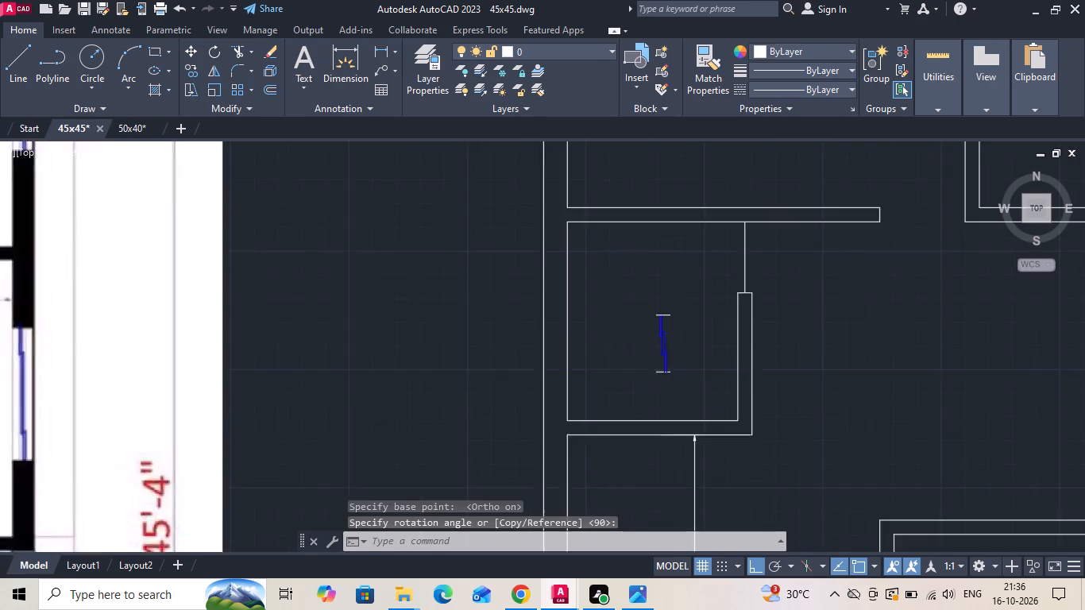
pyautogui.scroll(2, 633, 381)
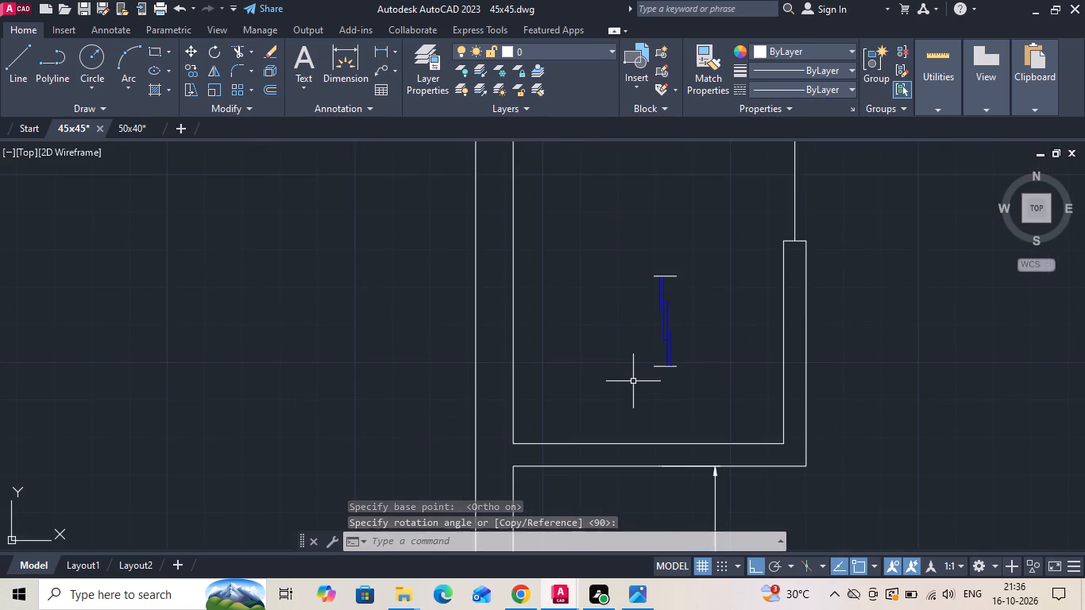
pyautogui.scroll(-2, 639, 388)
pyautogui.scroll(2, 627, 357)
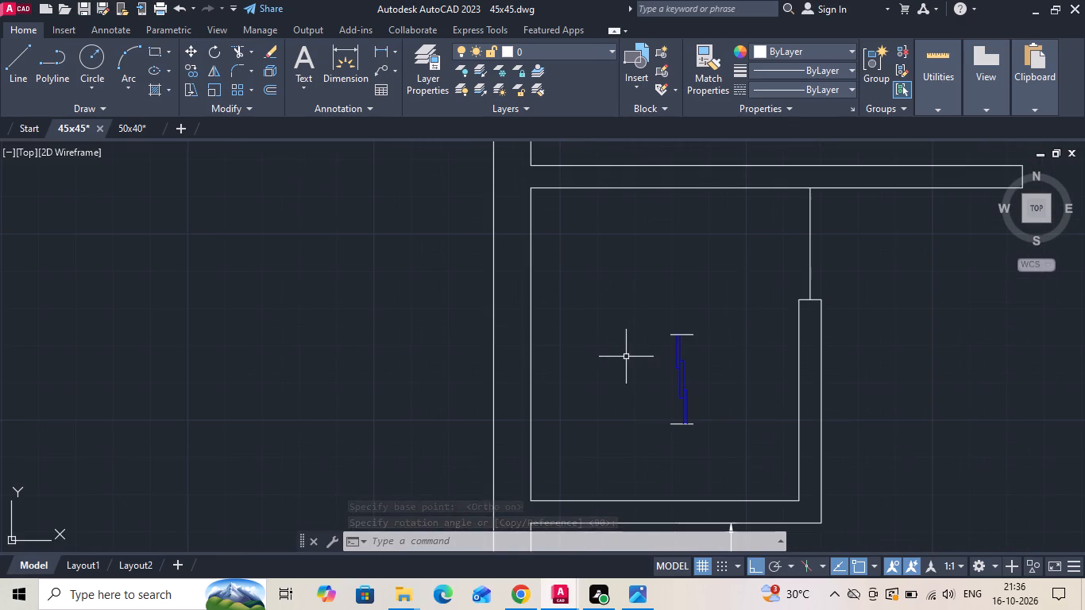
pyautogui.write('o 12')
pyautogui.press('space')
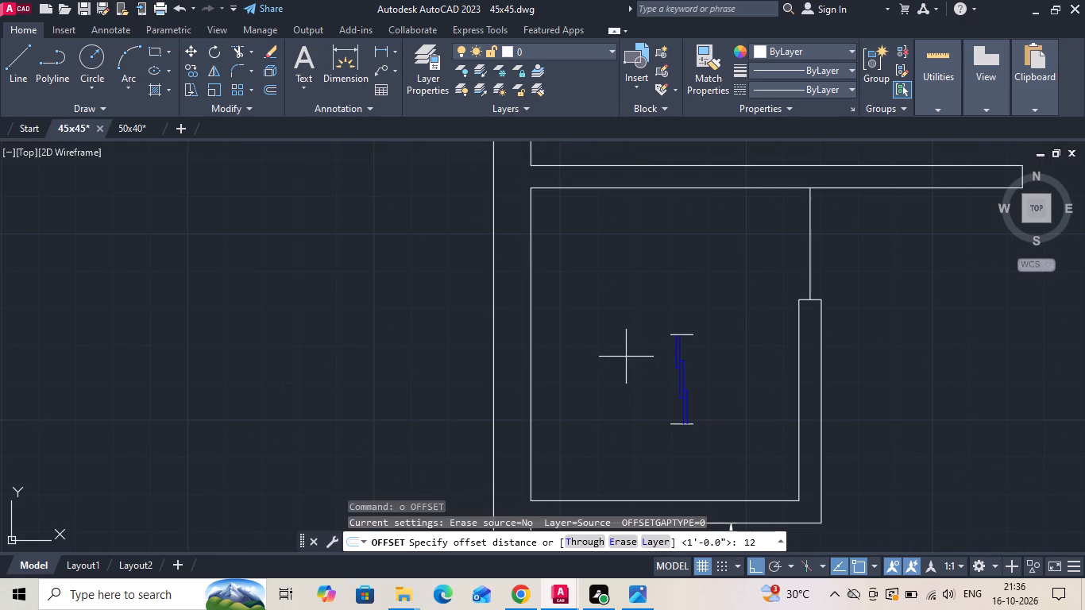
pyautogui.click(570, 185)
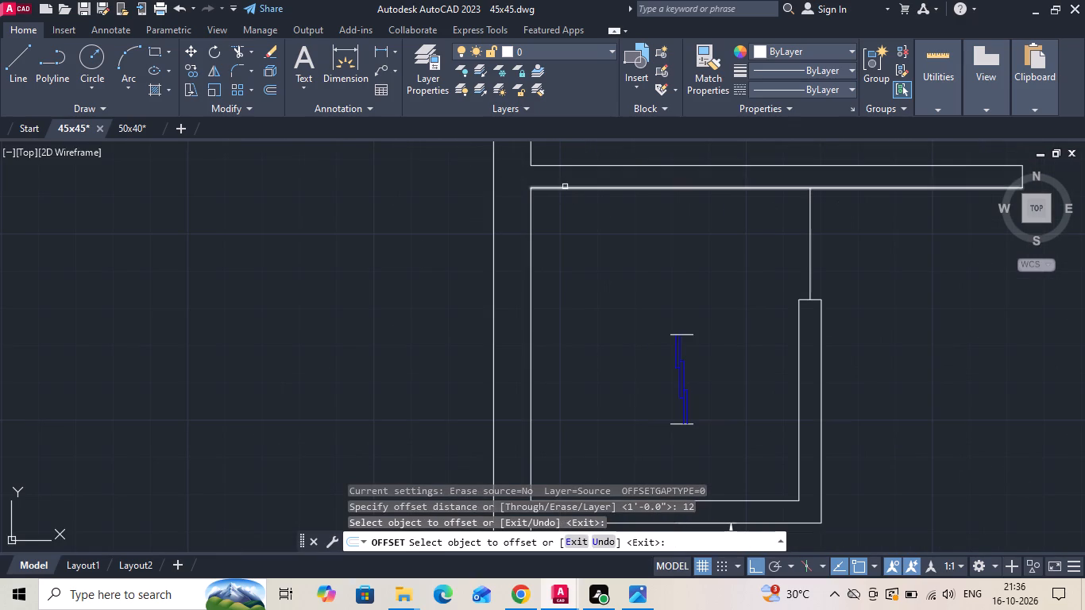
pyautogui.click(565, 187)
pyautogui.click(561, 228)
pyautogui.press('Escape')
# Extend the offset line across the left outer wall and remove its parts inside and beyond the toilet, leaving only the wall-thickness segment.
pyautogui.write('ex')
pyautogui.press('space')
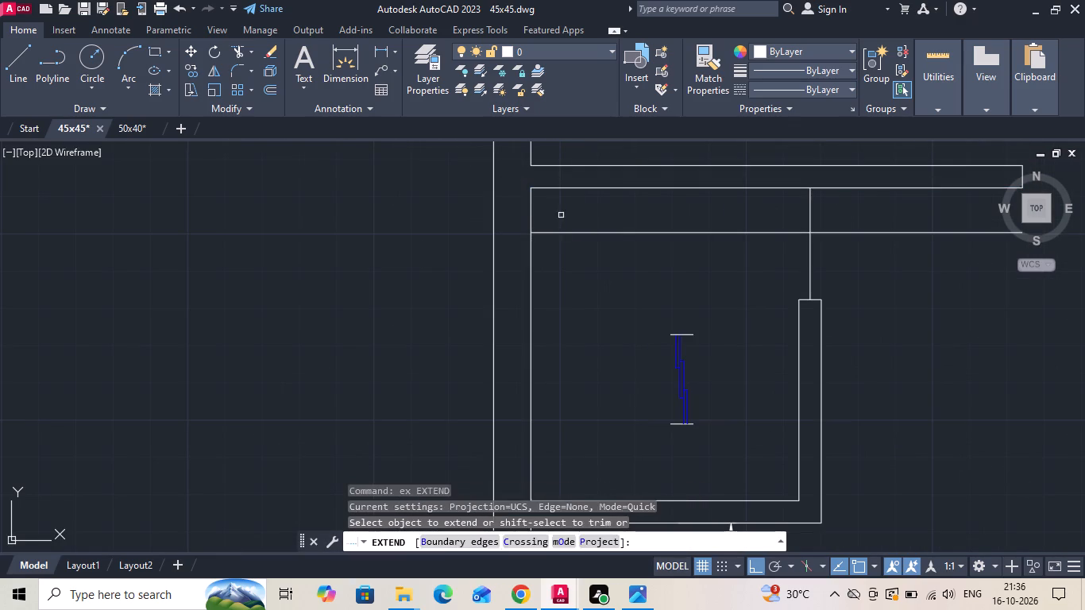
pyautogui.moveTo(561, 215); pyautogui.dragTo(562, 274)
pyautogui.press('Escape')
pyautogui.press('t')
pyautogui.press('r')
pyautogui.press('space')
pyautogui.click(568, 231)
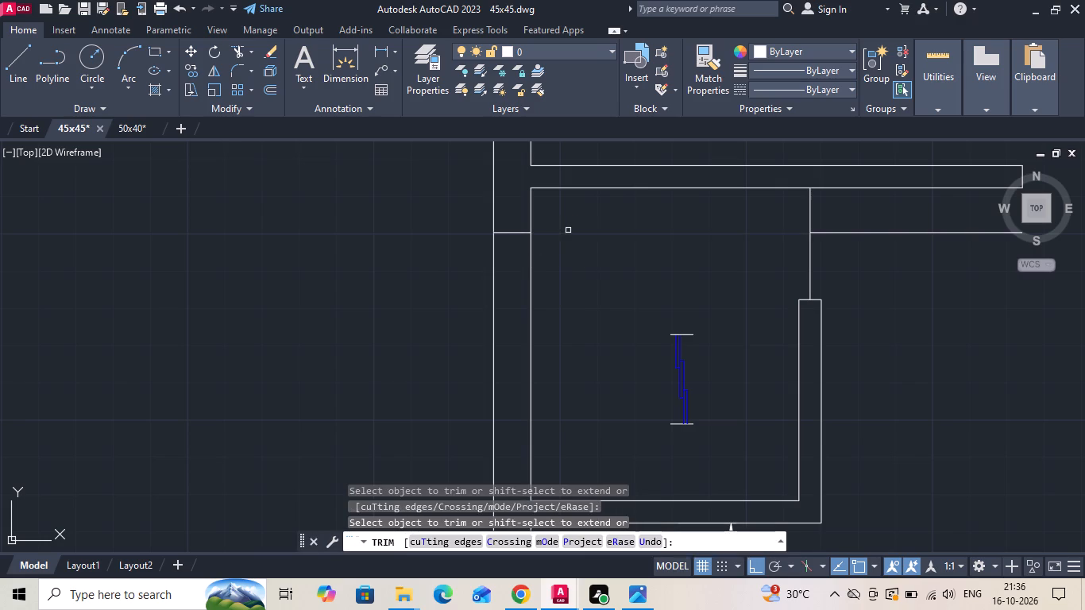
pyautogui.scroll(-3, 627, 268)
pyautogui.press('Escape')
pyautogui.click(696, 269)
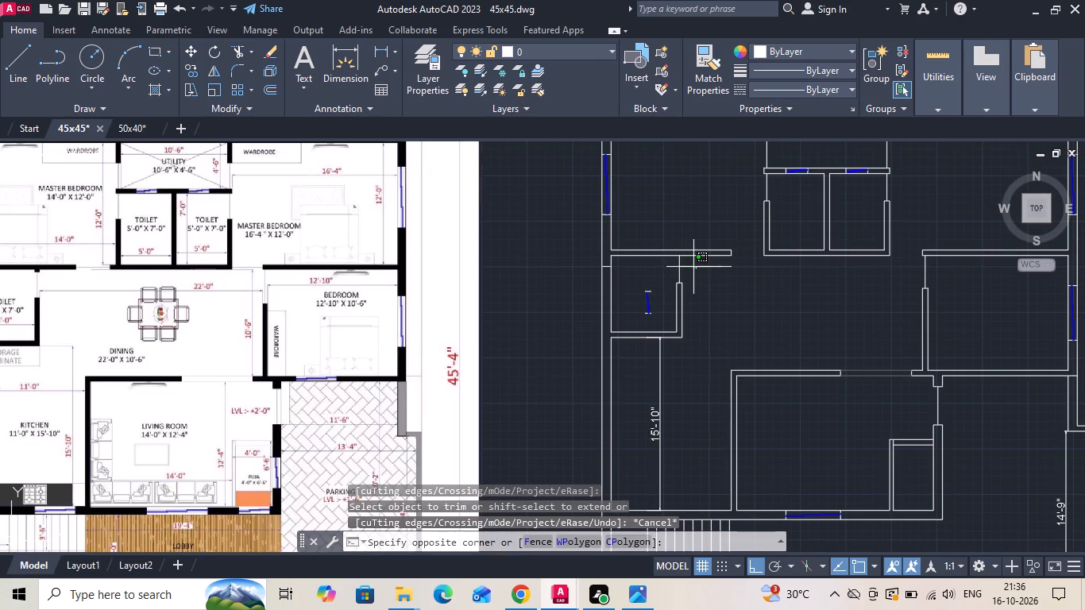
pyautogui.click(693, 266)
pyautogui.press('Delete')
# Measure the length of the rotated window's upper jamb line.
pyautogui.scroll(-1, 699, 280)
pyautogui.scroll(1, 234, 262)
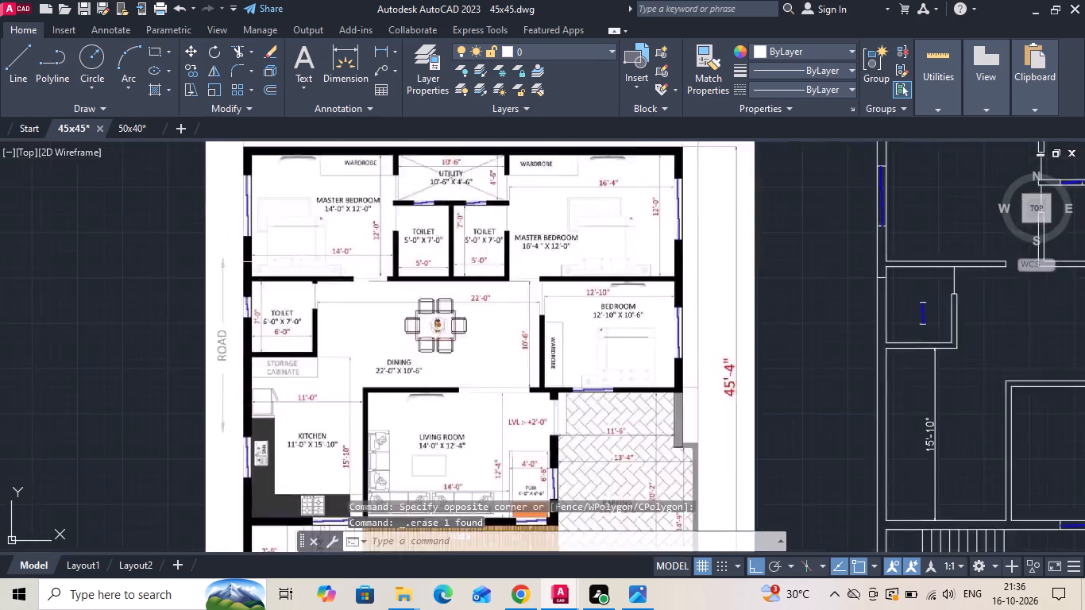
pyautogui.scroll(1, 234, 262)
pyautogui.scroll(-1, 251, 261)
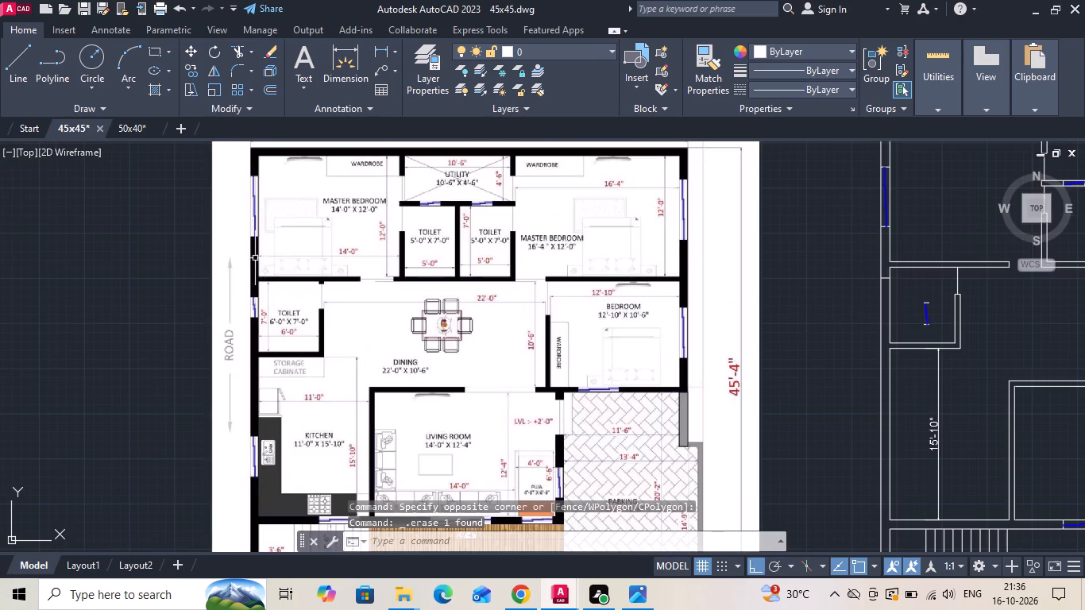
pyautogui.scroll(1, 806, 342)
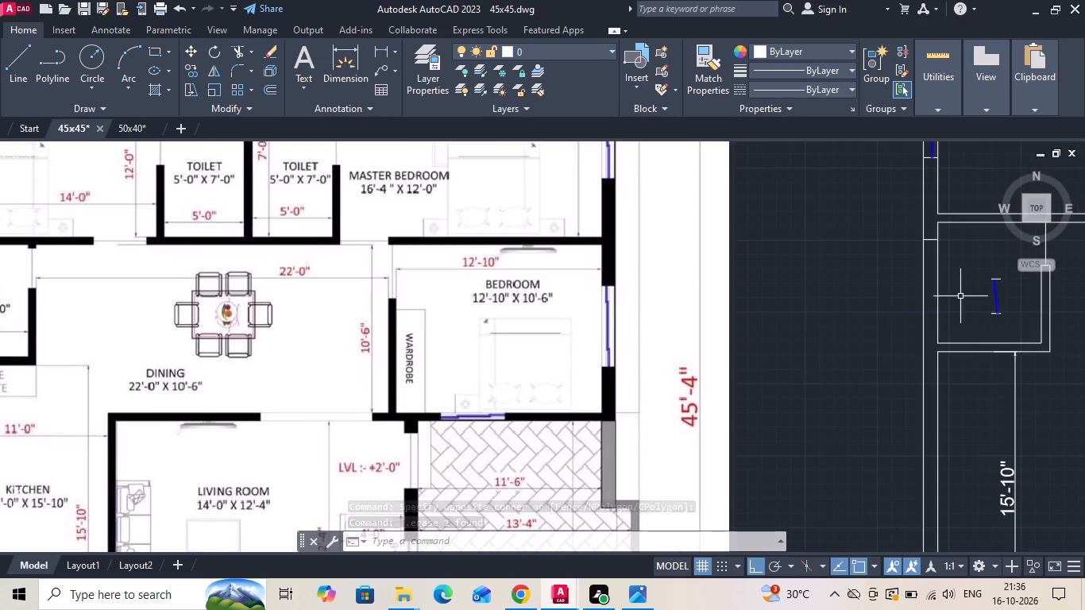
pyautogui.scroll(1, 960, 296)
pyautogui.moveTo(984, 295); pyautogui.dragTo(557, 294, button='middle')
pyautogui.scroll(4, 596, 264)
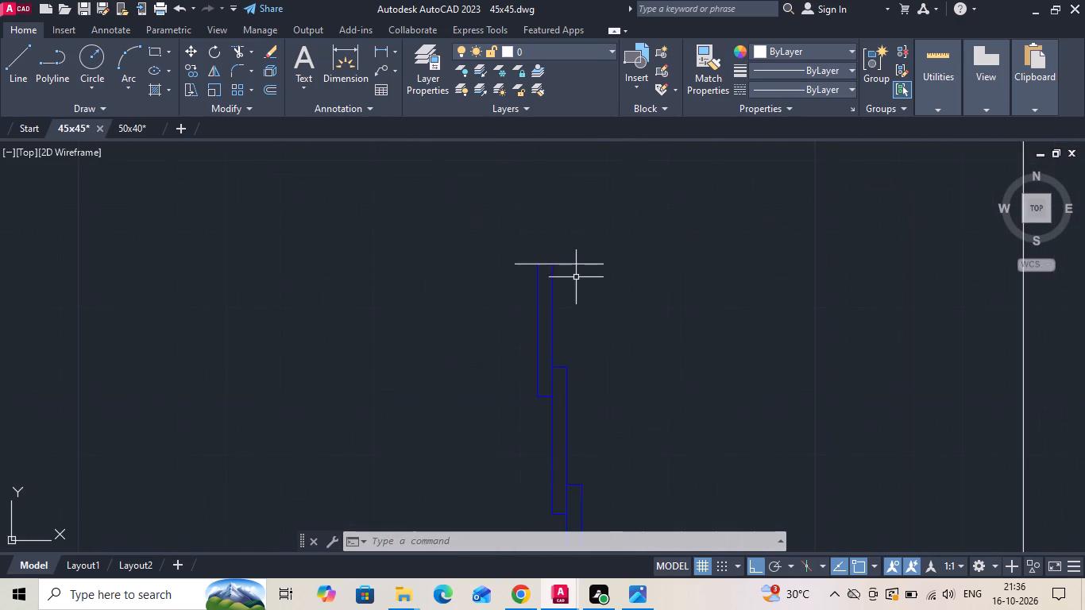
pyautogui.click(577, 264)
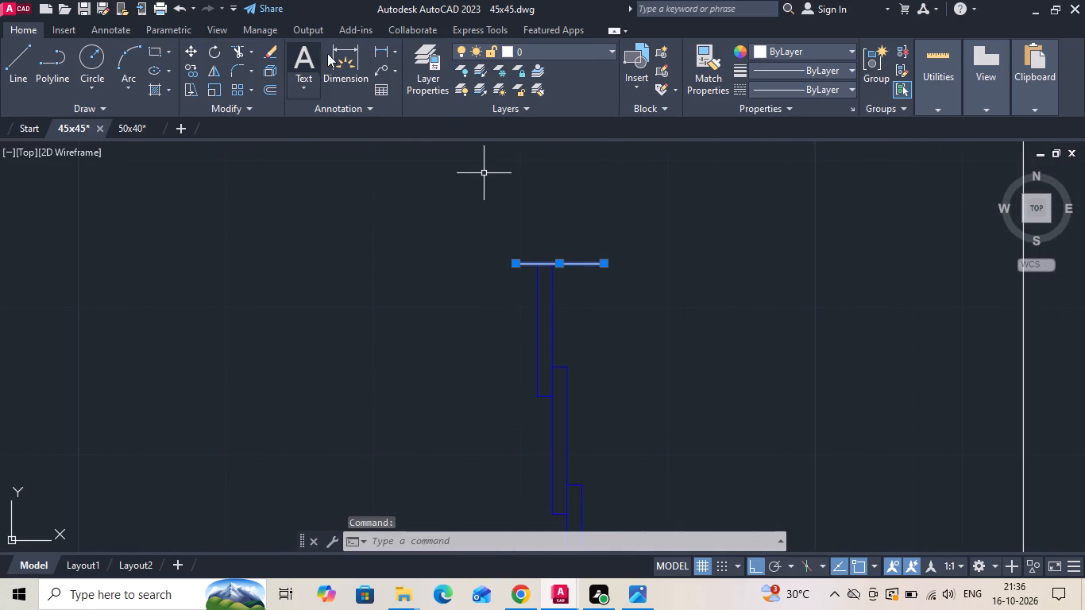
pyautogui.press('Escape')
pyautogui.click(376, 49)
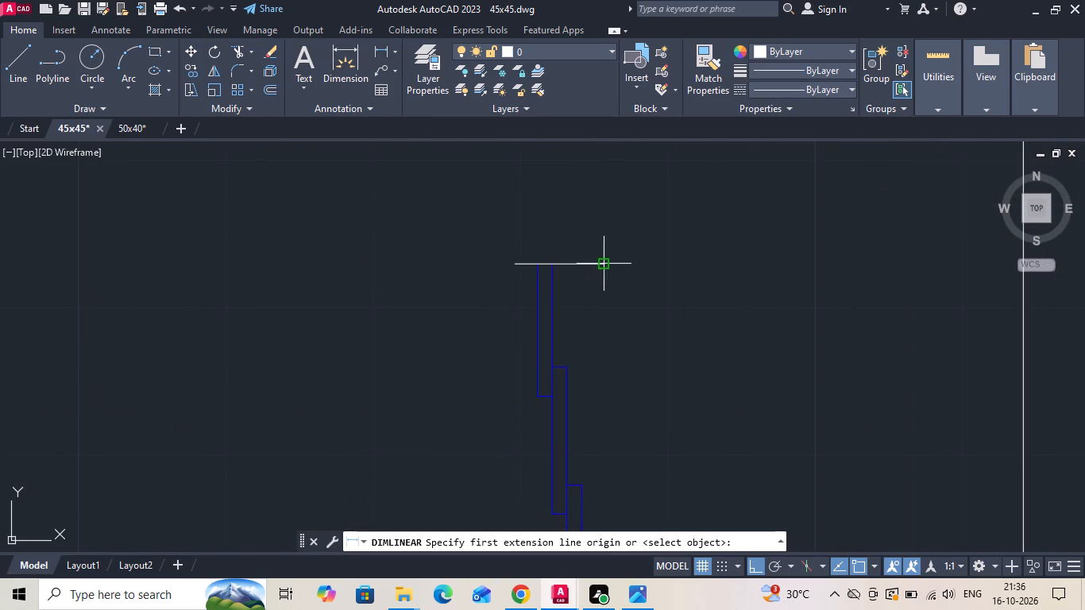
pyautogui.click(604, 264)
pyautogui.click(519, 261)
pyautogui.press('Escape')
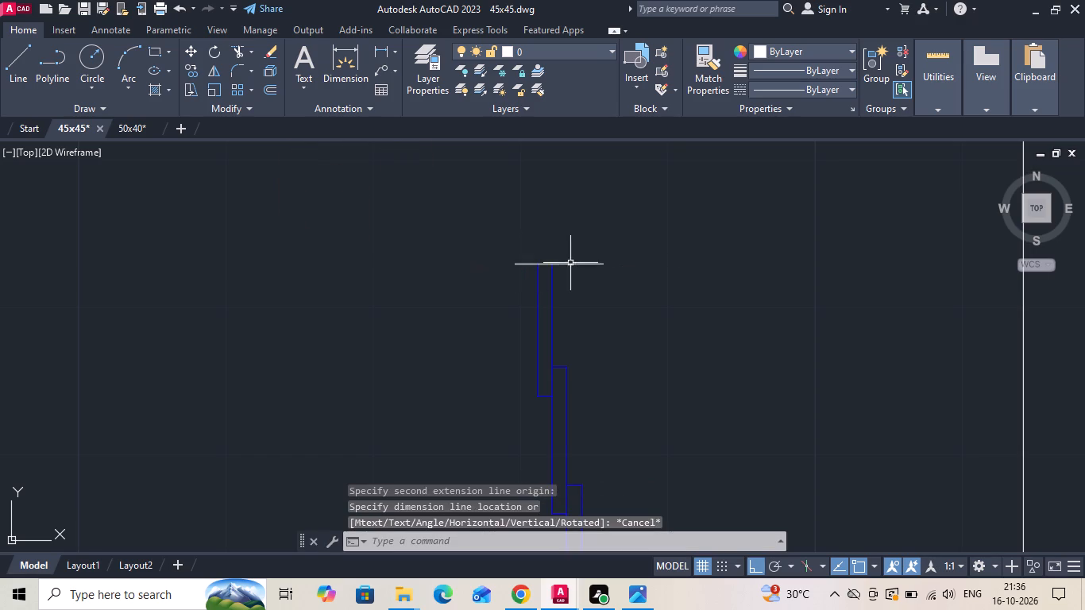
# Lengthen the rotated window's upper jamb line by 2 inches at each end.
pyautogui.click(577, 265)
pyautogui.click(607, 266)
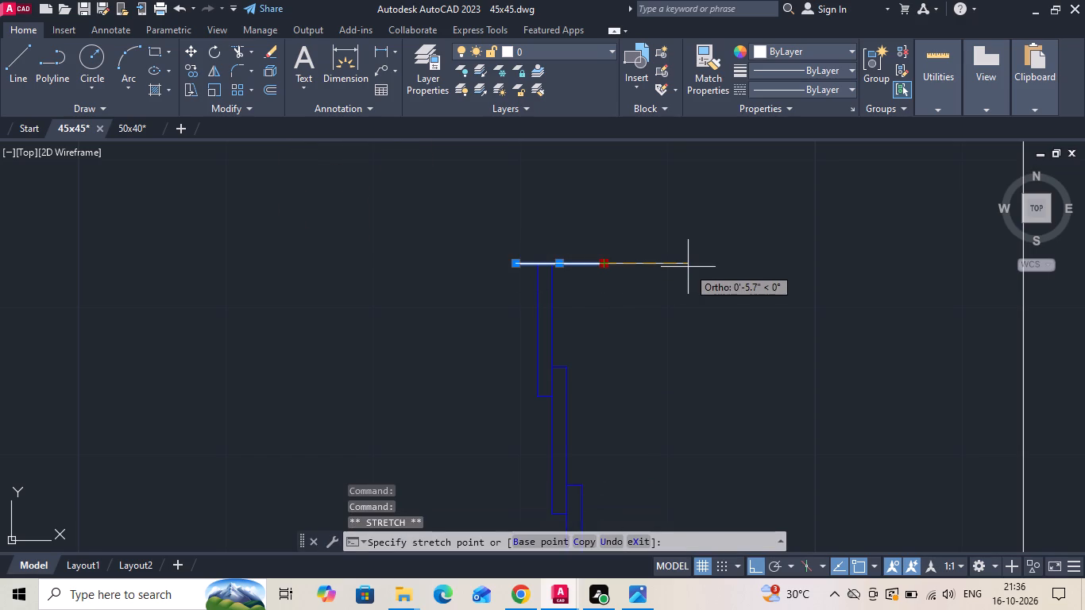
pyautogui.press('2')
pyautogui.press('space')
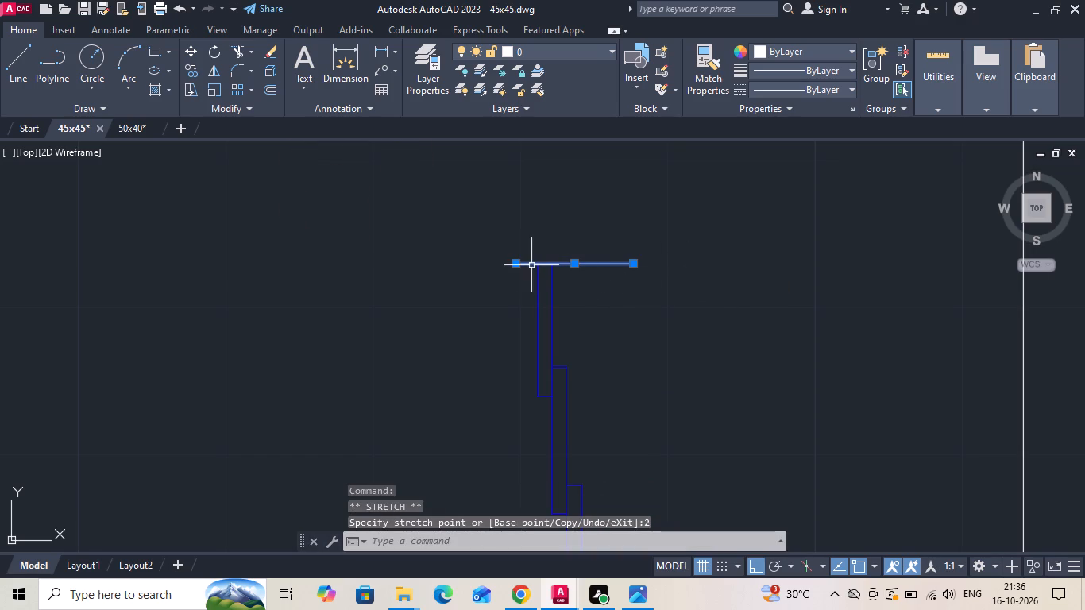
pyautogui.moveTo(519, 265); pyautogui.dragTo(506, 268)
pyautogui.write('2')
pyautogui.press('space')
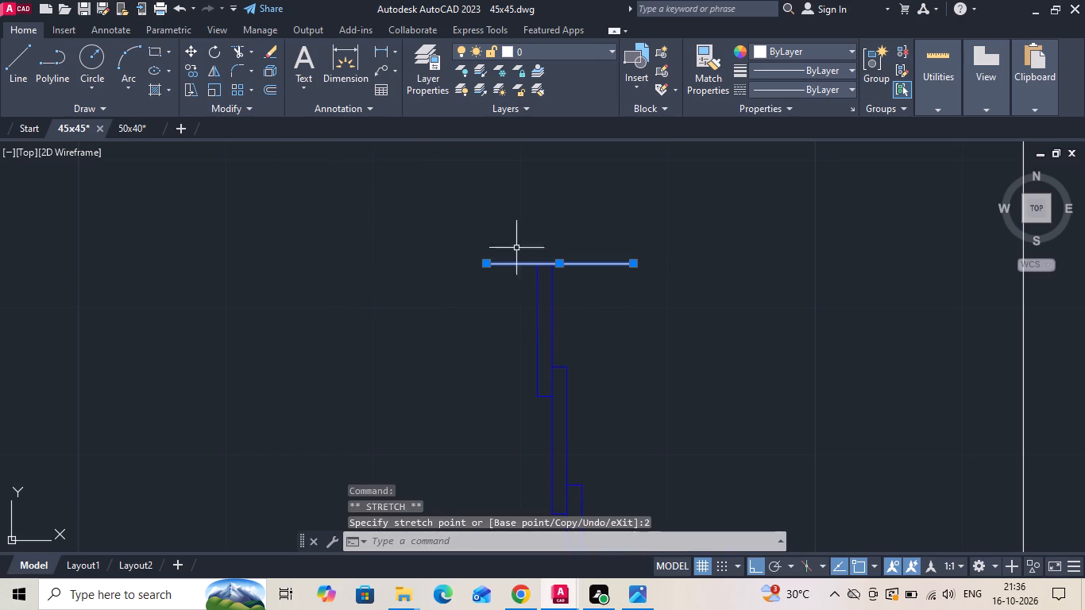
pyautogui.scroll(-2, 540, 210)
pyautogui.scroll(2, 568, 396)
pyautogui.press('Escape')
# Lengthen the rotated window's lower jamb line by 2 inches at each end.
pyautogui.click(561, 322)
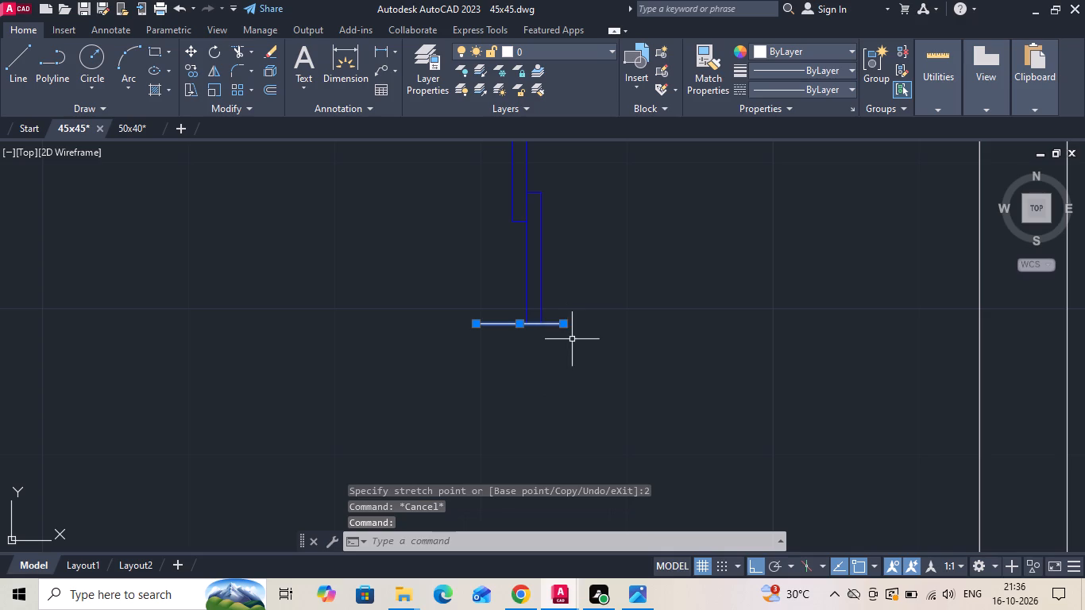
pyautogui.click(566, 324)
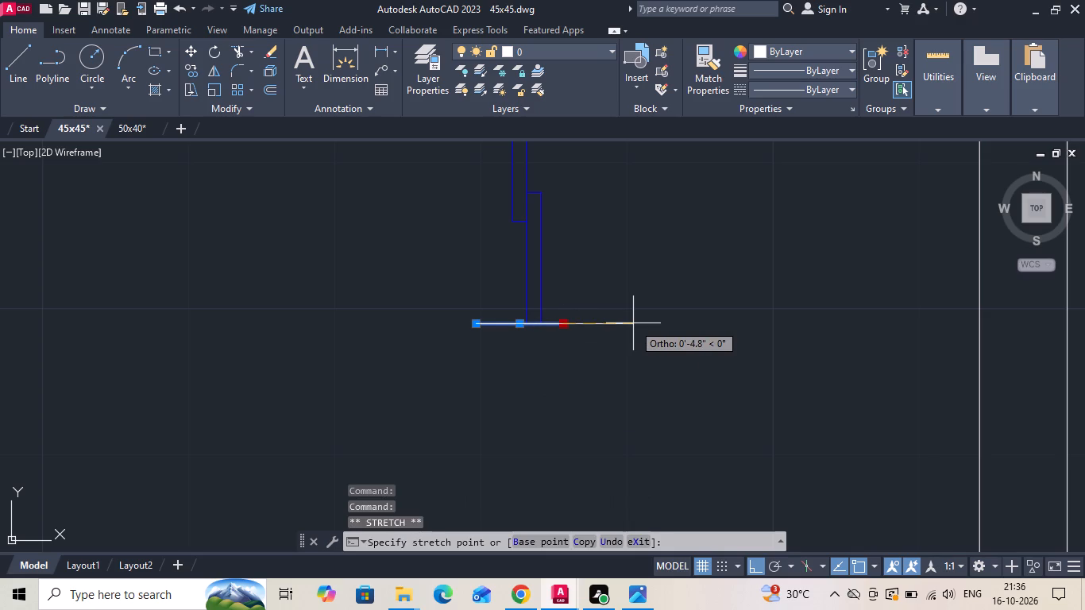
pyautogui.write('2')
pyautogui.press('space')
pyautogui.click(478, 322)
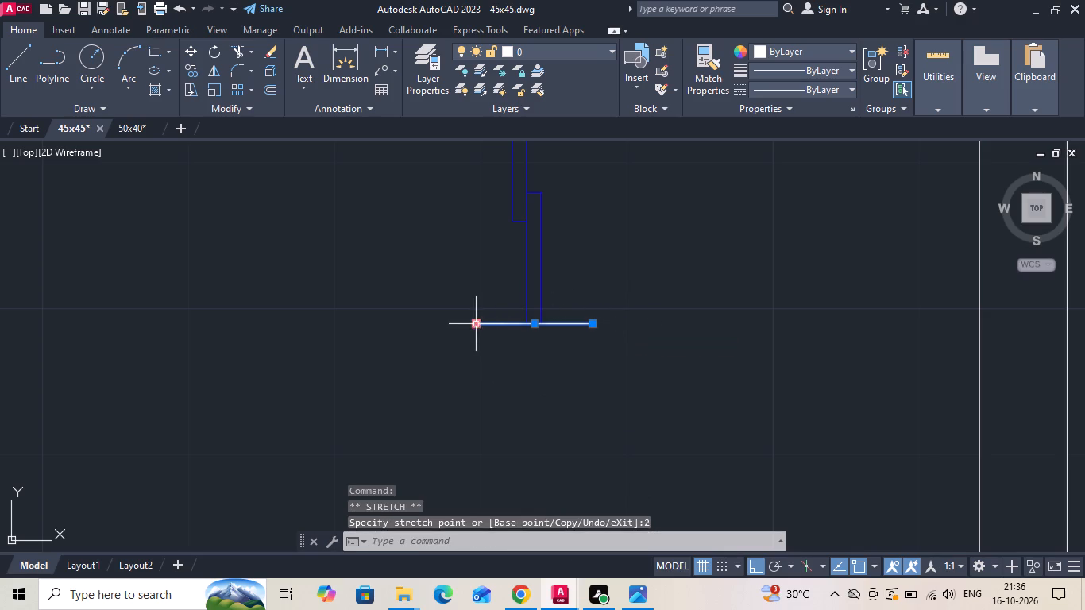
pyautogui.write('2')
pyautogui.press('space')
pyautogui.scroll(-2, 430, 352)
pyautogui.press('Escape')
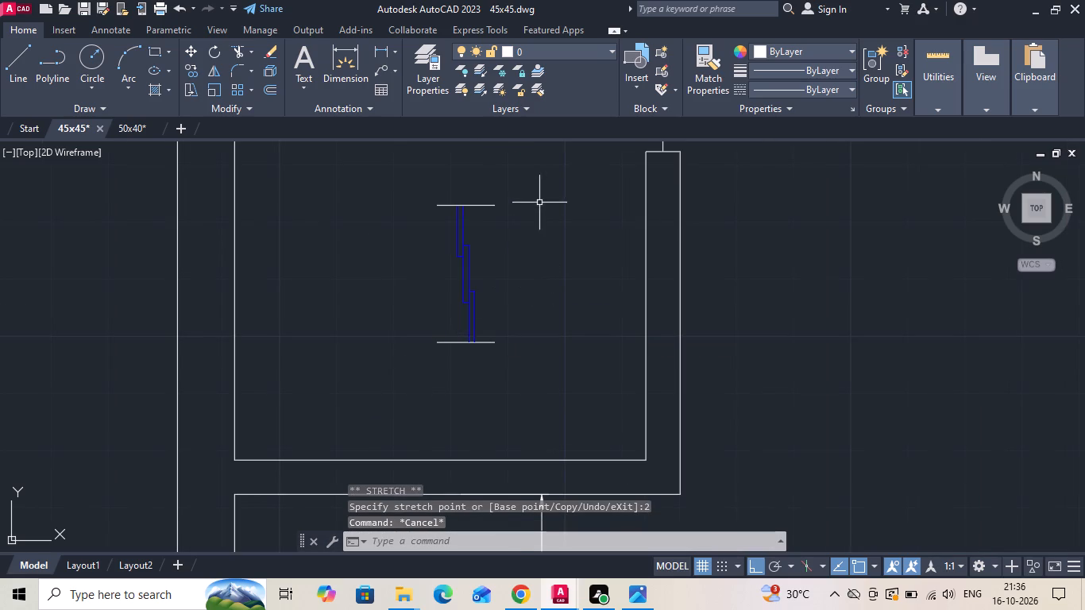
# Move the window with its jamb lines into the toilet's left wall, aligning its upper jamb with the segment marked there.
pyautogui.moveTo(535, 187); pyautogui.dragTo(412, 304)
pyautogui.click(400, 392)
pyautogui.rightClick(401, 394)
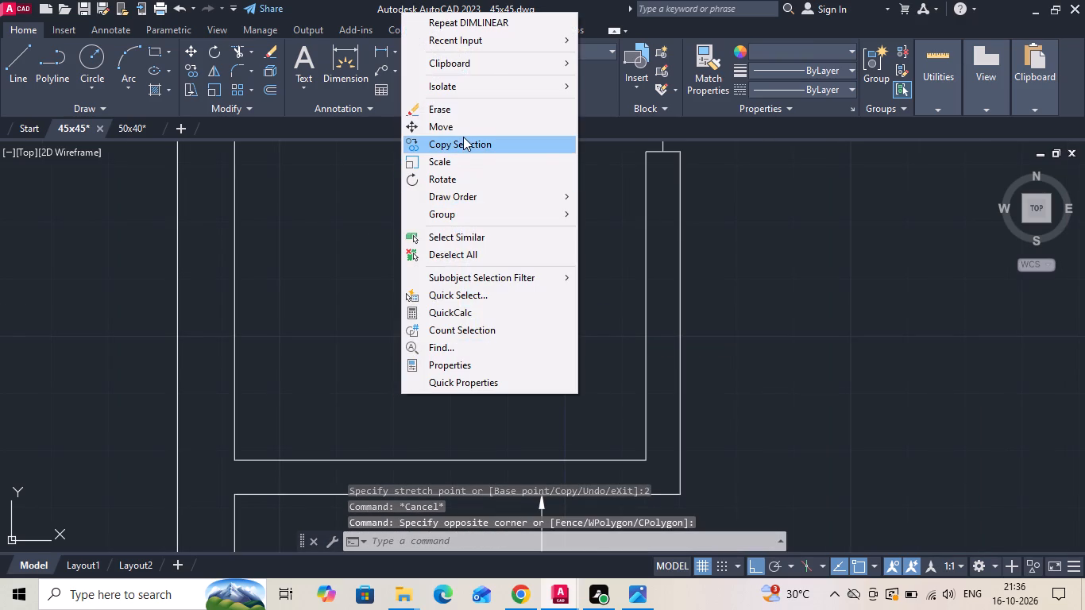
pyautogui.click(463, 134)
pyautogui.click(500, 204)
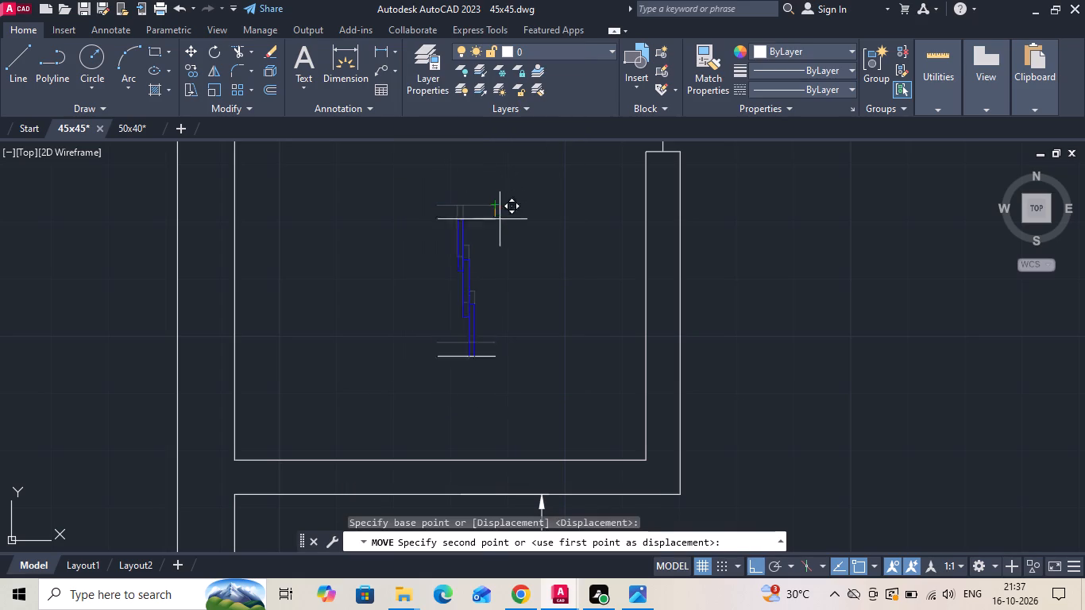
pyautogui.scroll(-1, 492, 396)
pyautogui.click(331, 178)
pyautogui.press('Escape')
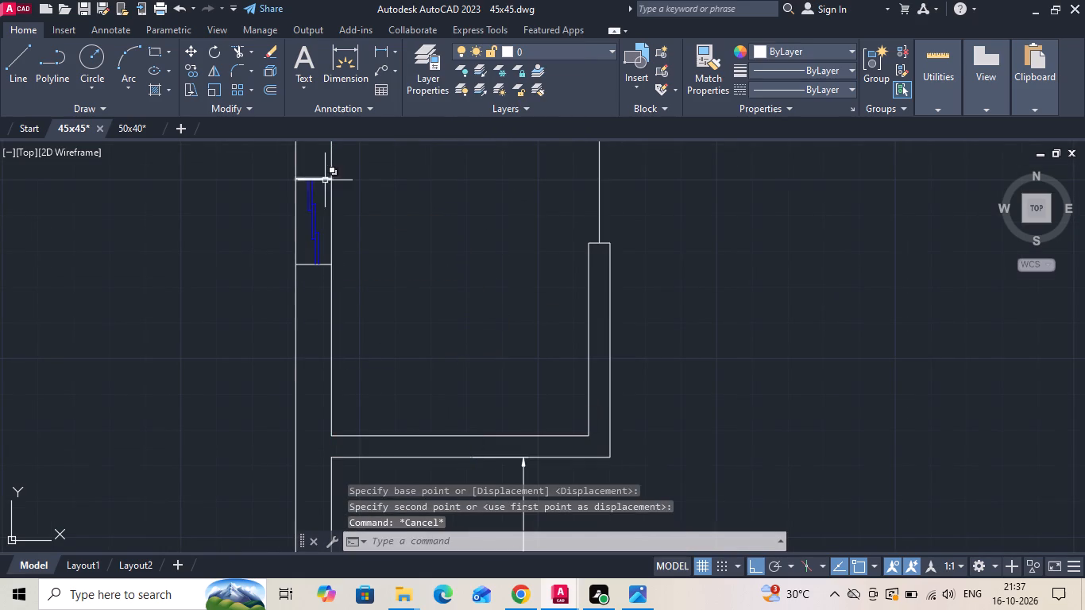
# Delete one of the two overlapping lines at the upper jamb of the toilet's left-wall window.
pyautogui.click(320, 181)
pyautogui.press('Escape')
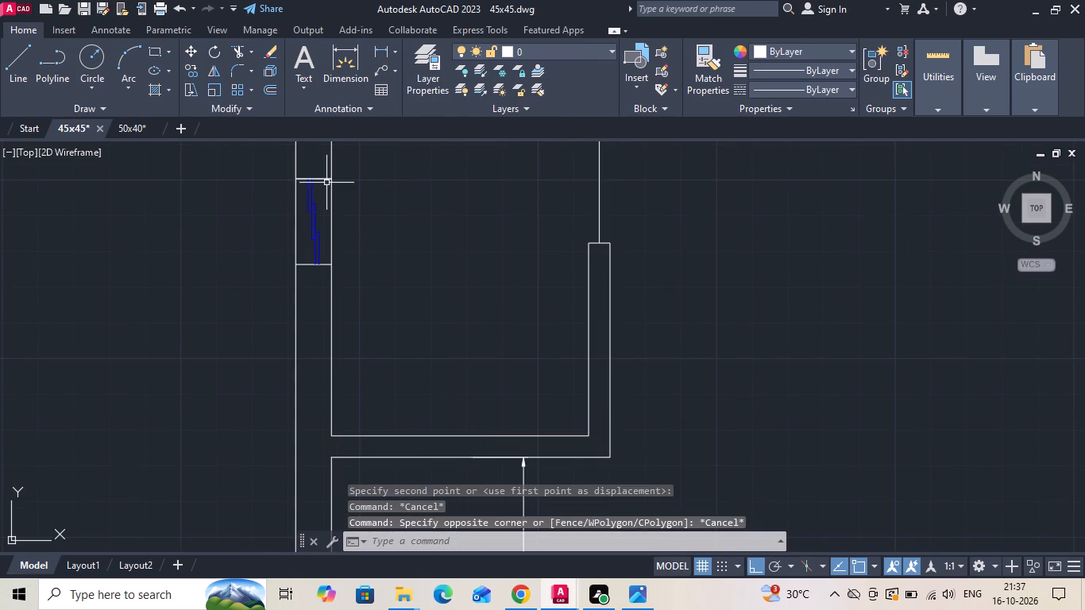
pyautogui.click(326, 178)
pyautogui.press('Delete')
pyautogui.click(324, 178)
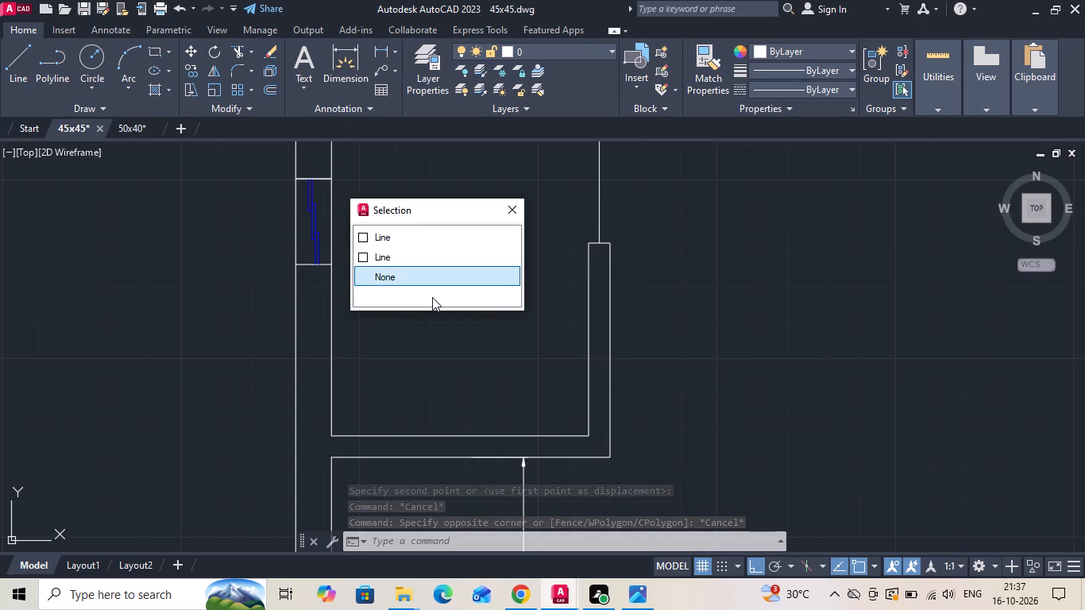
pyautogui.press('Delete')
pyautogui.click(360, 240)
pyautogui.press('Delete')
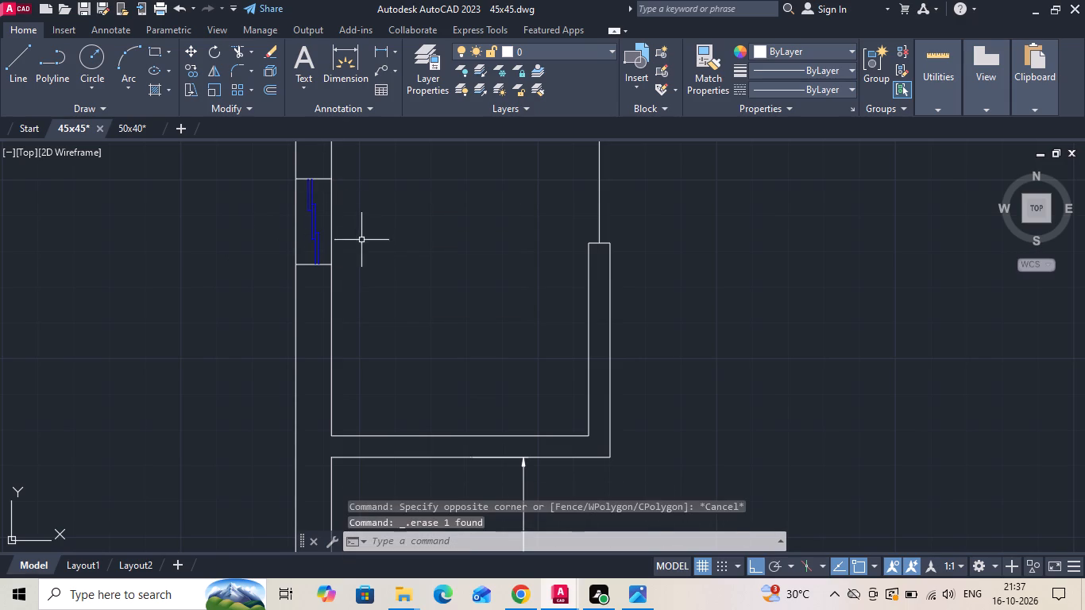
# Move the toilet's left-wall window and its jamb lines 6 inches down along the wall.
pyautogui.scroll(-4, 508, 331)
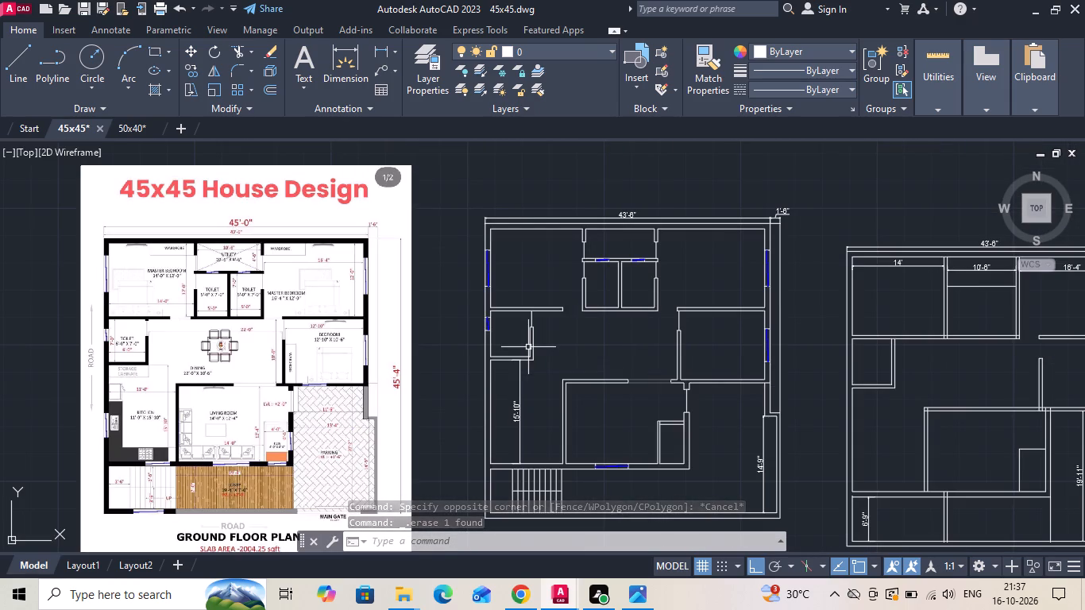
pyautogui.press('Escape')
pyautogui.scroll(3, 501, 331)
pyautogui.moveTo(408, 354); pyautogui.dragTo(419, 342)
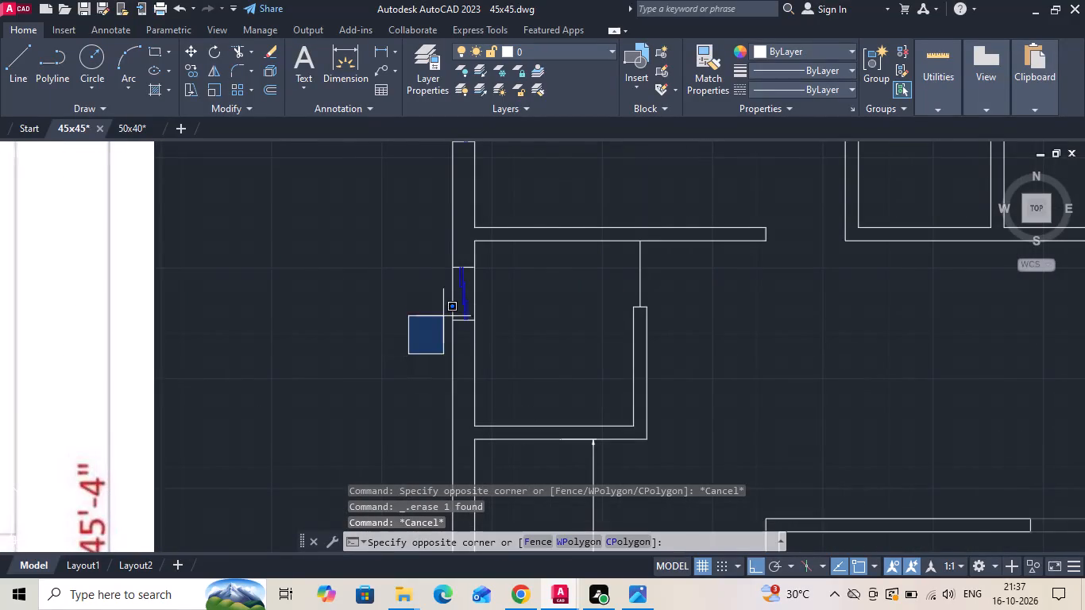
pyautogui.click(499, 257)
pyautogui.rightClick(499, 257)
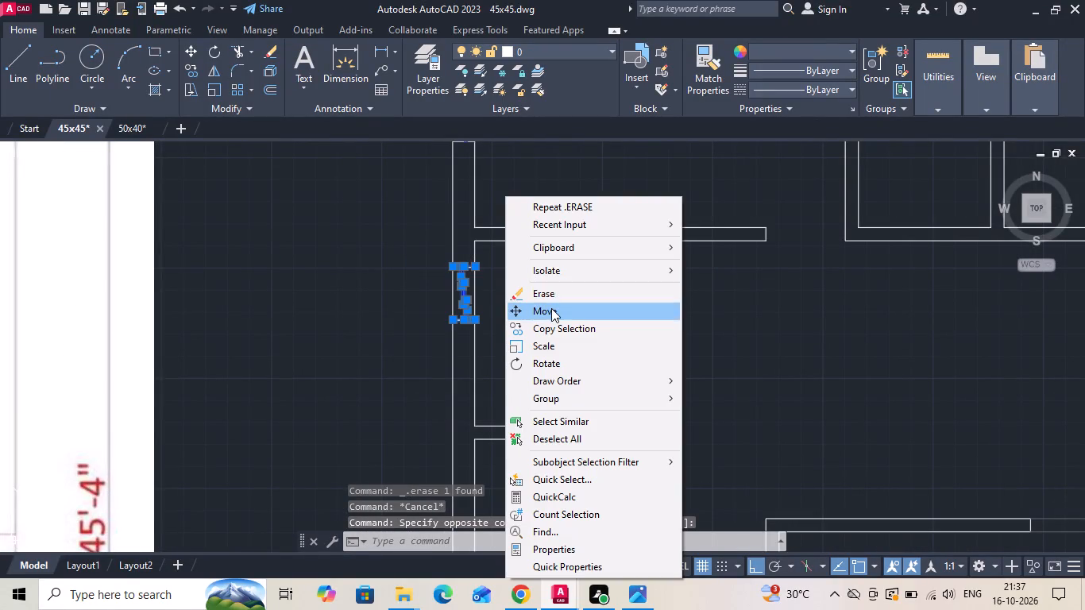
pyautogui.click(551, 308)
pyautogui.moveTo(554, 320); pyautogui.dragTo(550, 340)
pyautogui.press('5')
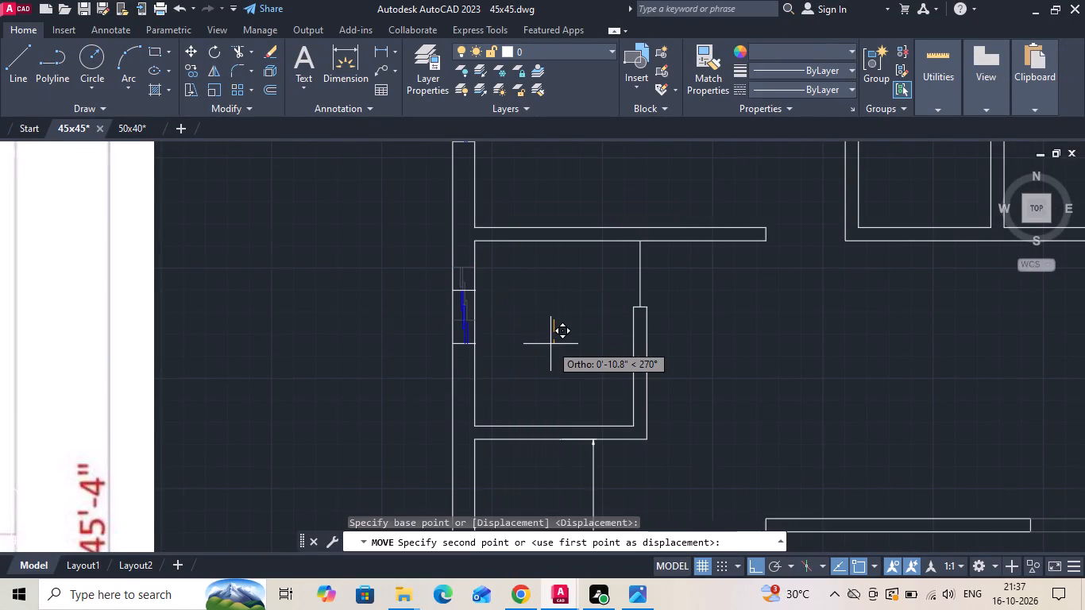
pyautogui.press('BackSpace')
pyautogui.write('6')
pyautogui.press('space')
# Measure how far the left-wall window of the 6'-0" x 7'-0" toilet sits below the toilet's upper inner corner in the reference image.
pyautogui.scroll(-2, 618, 337)
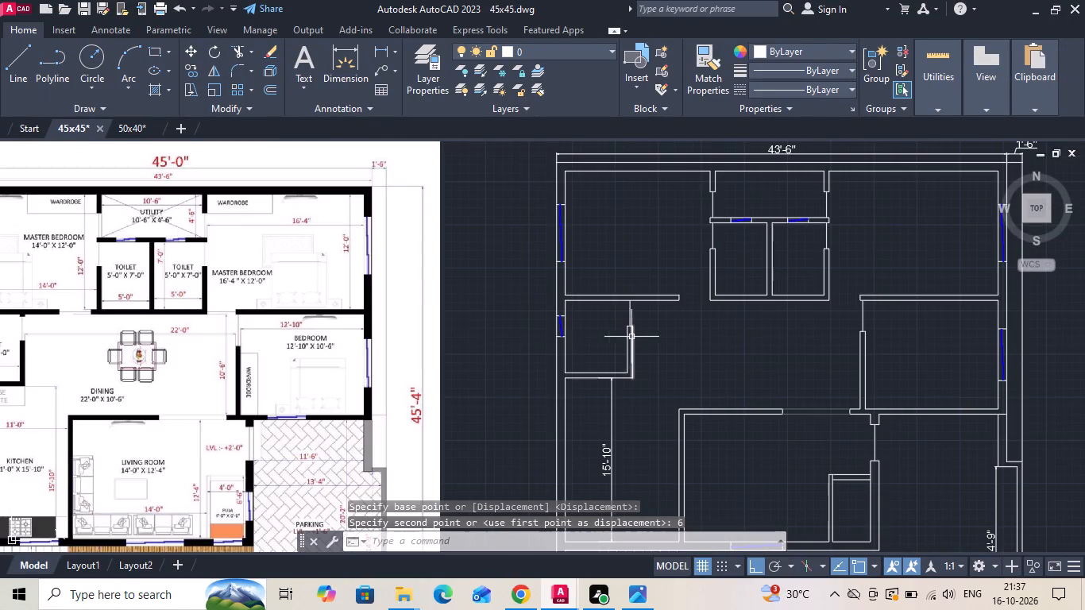
pyautogui.click(377, 52)
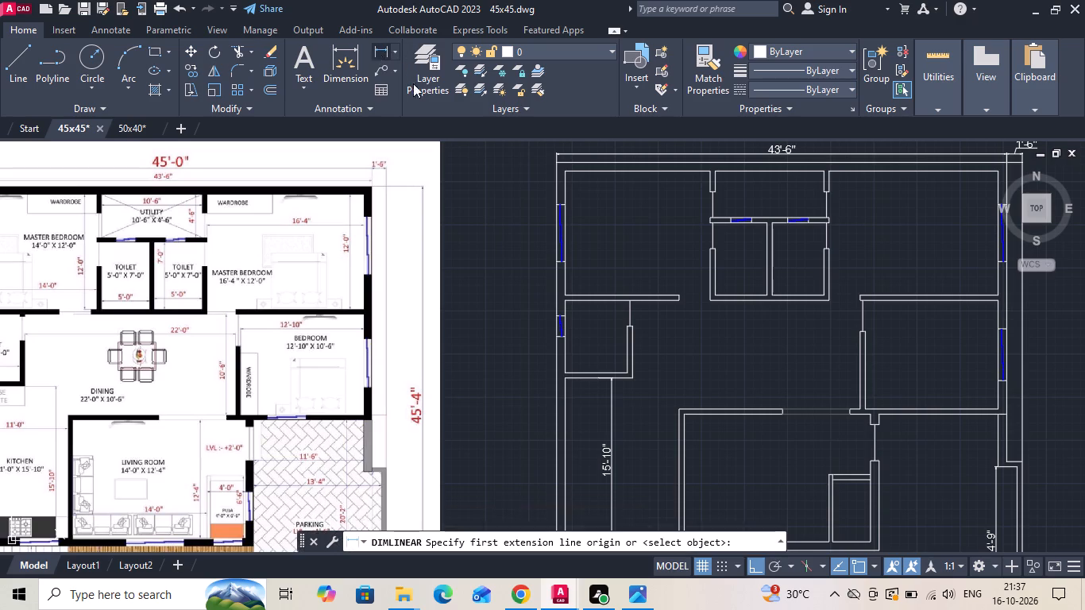
pyautogui.scroll(-2, 581, 207)
pyautogui.scroll(2, 326, 299)
pyautogui.scroll(2, 412, 228)
pyautogui.moveTo(339, 218); pyautogui.dragTo(347, 260, button='middle')
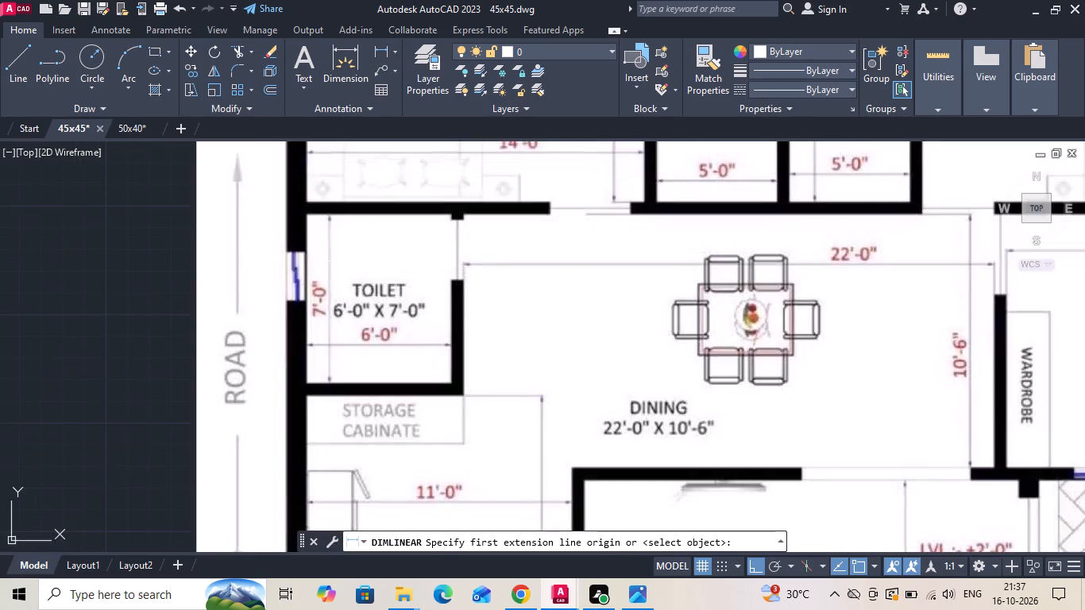
pyautogui.scroll(1, 299, 257)
pyautogui.click(311, 190)
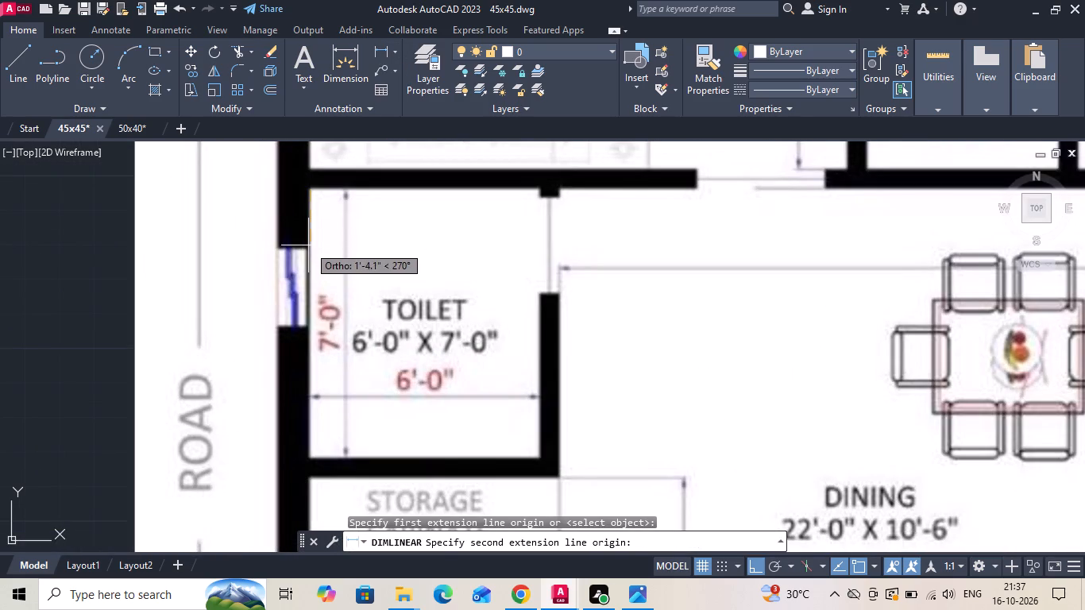
pyautogui.press('Escape')
pyautogui.scroll(-3, 252, 272)
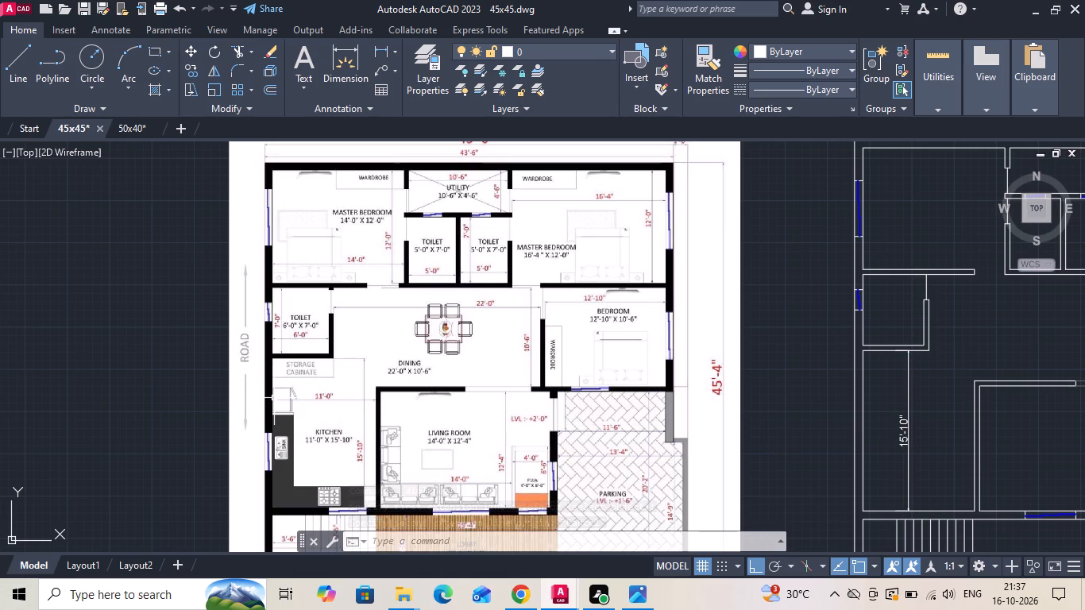
# Save the 45x45 drawing.
pyautogui.hotkey('ctrl', 's')
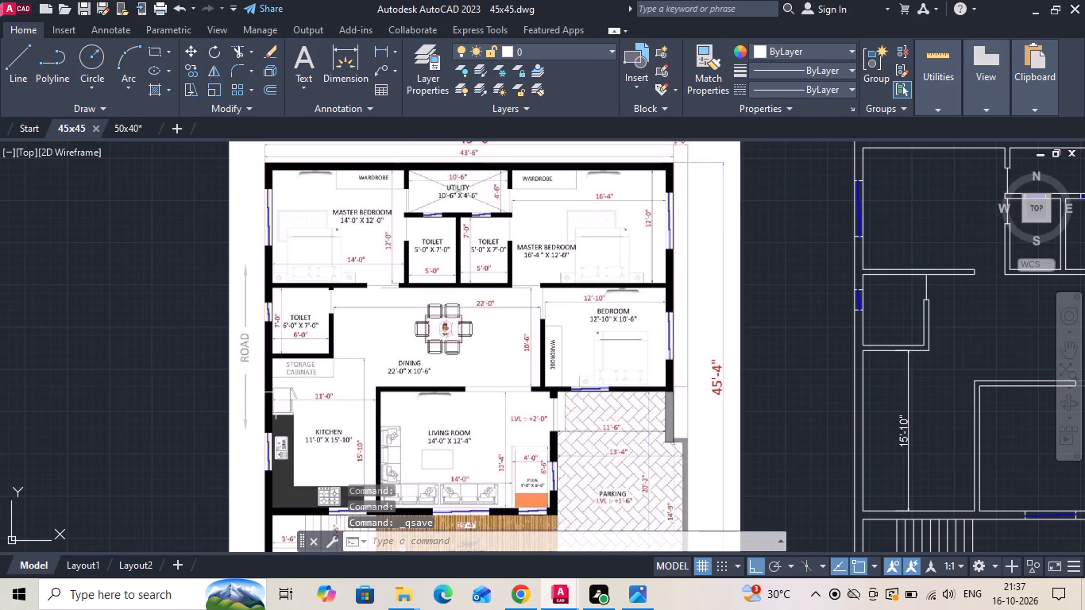
# Measure the length of the kitchen's left-wall window in the reference image.
pyautogui.scroll(-1, 274, 176)
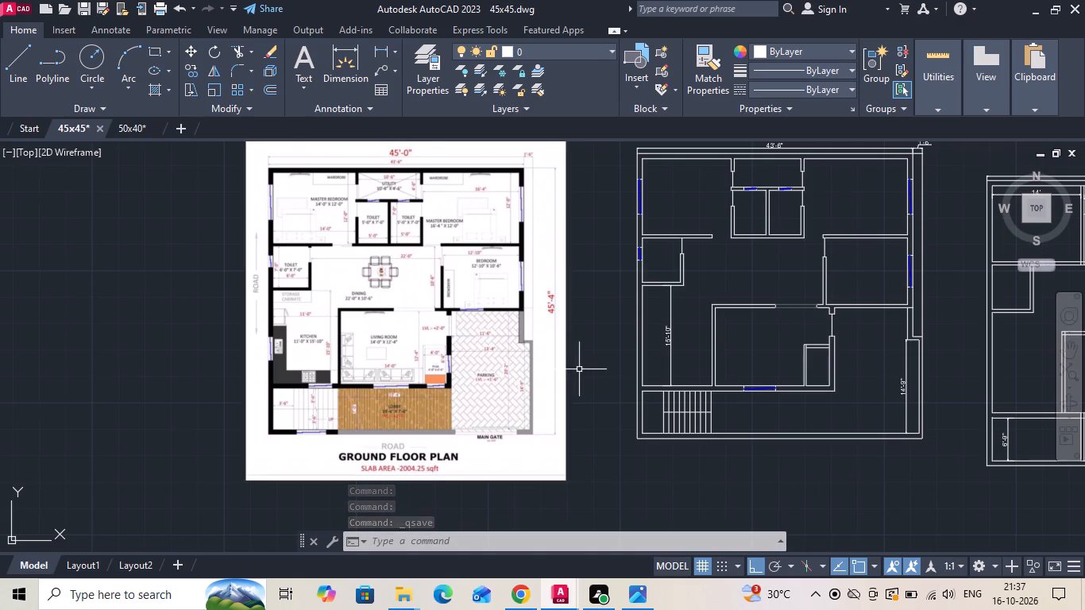
pyautogui.scroll(3, 264, 348)
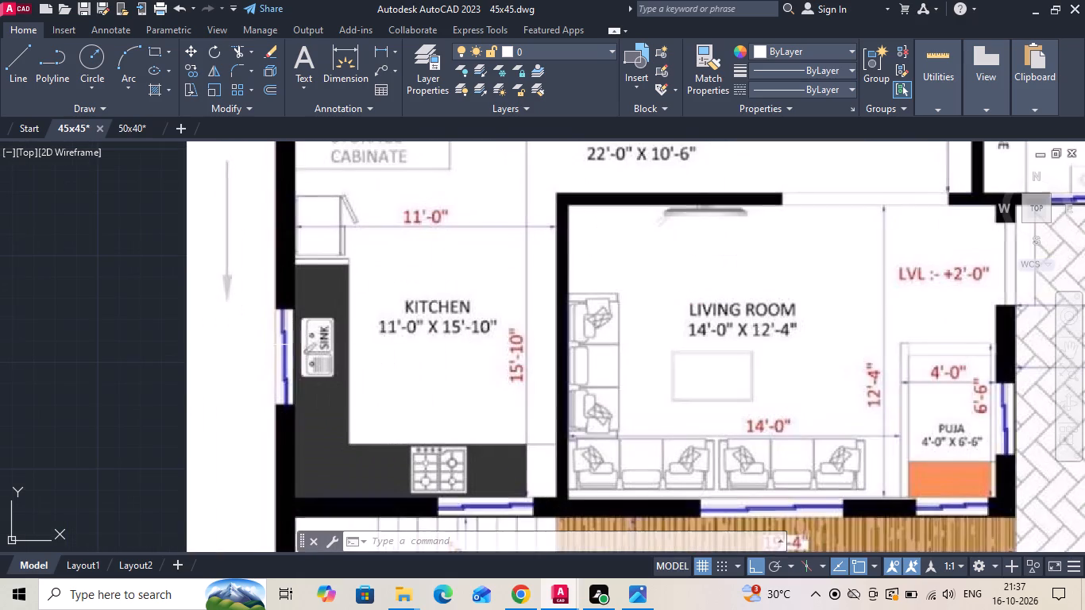
pyautogui.click(386, 53)
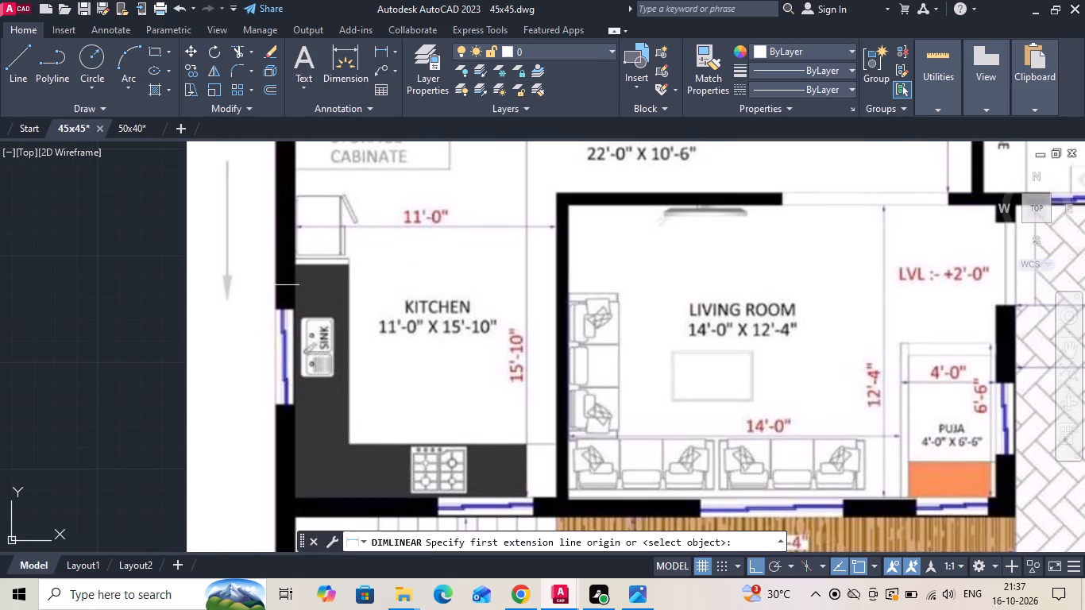
pyautogui.click(287, 309)
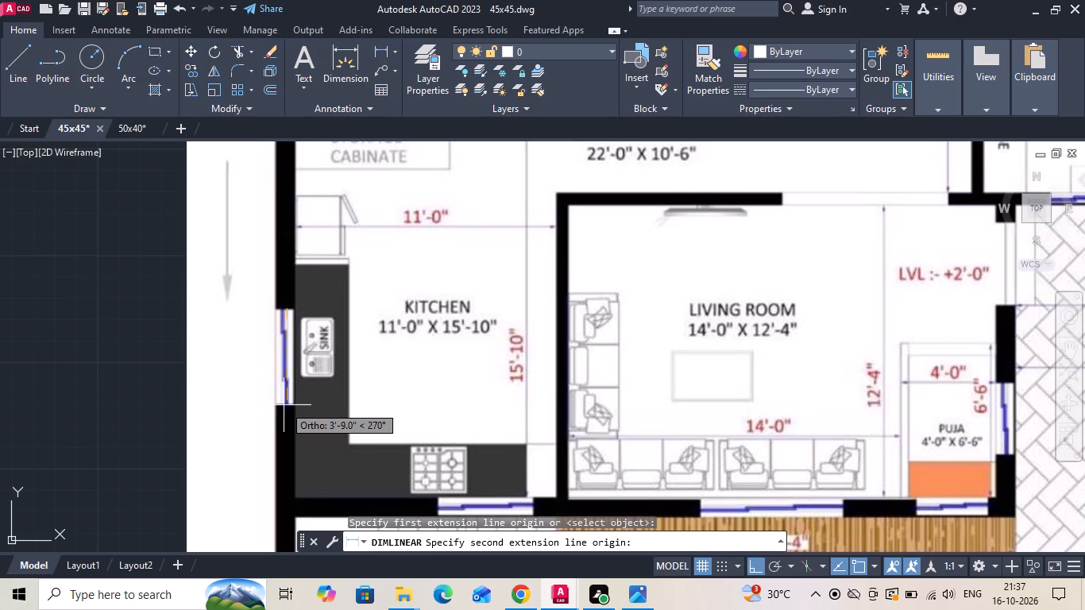
pyautogui.press('Escape')
# Draw a vertical line from the midpoint of the puja room's lower inner wall line down across the wall.
pyautogui.moveTo(356, 414); pyautogui.dragTo(360, 324, button='middle')
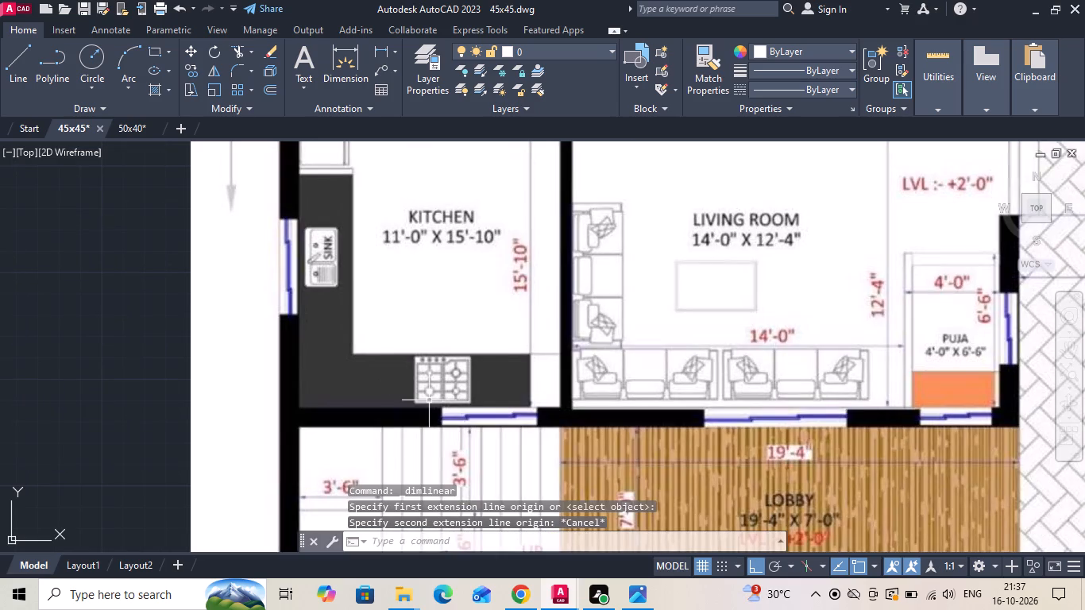
pyautogui.scroll(-3, 334, 360)
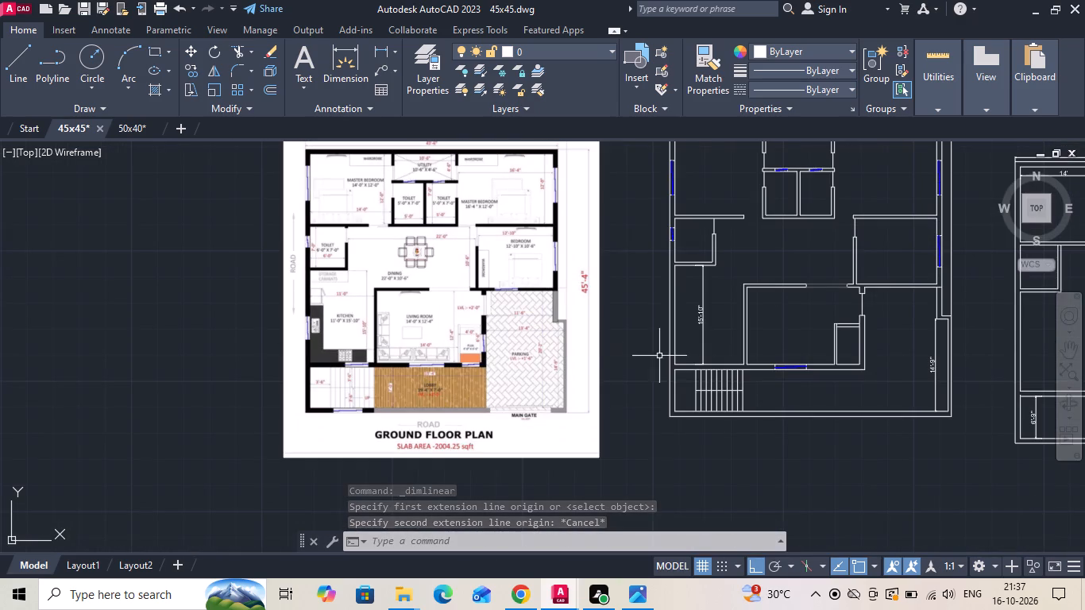
pyautogui.scroll(3, 853, 369)
pyautogui.moveTo(828, 372); pyautogui.dragTo(760, 376, button='middle')
pyautogui.write('l')
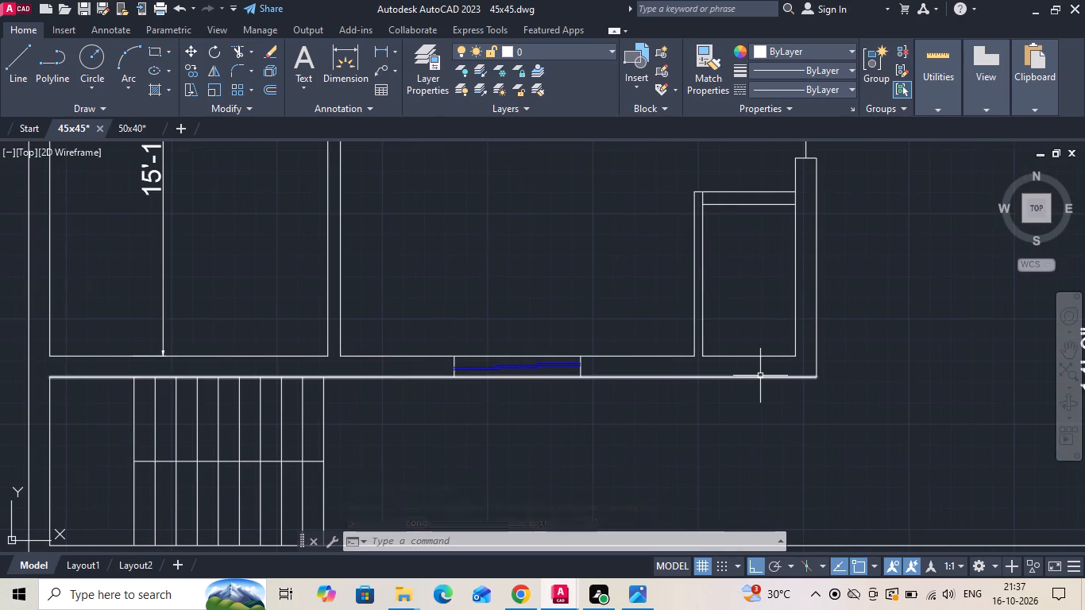
pyautogui.press('space')
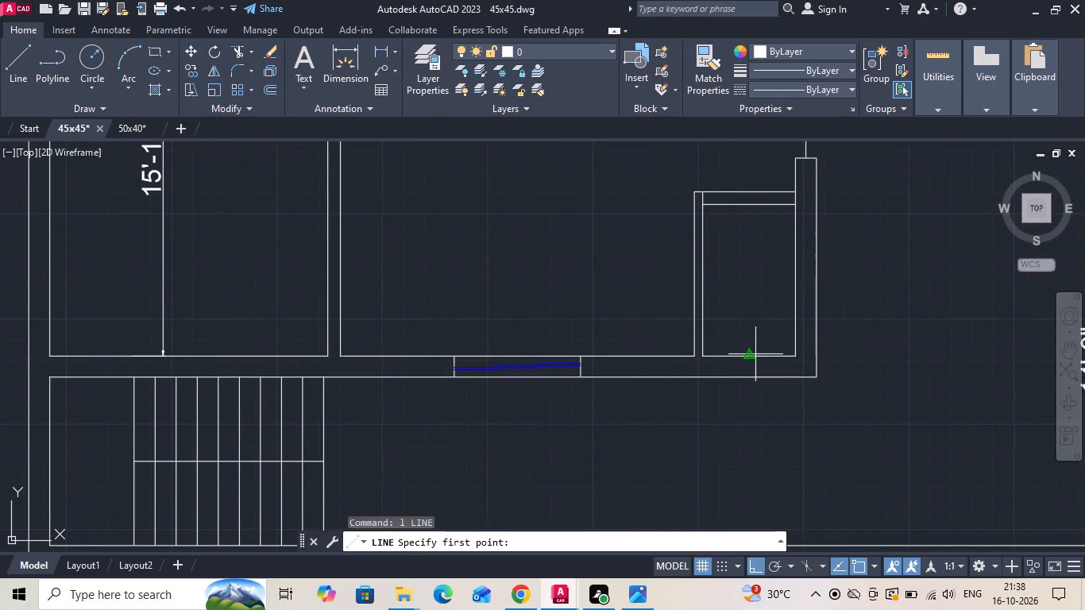
pyautogui.click(753, 355)
pyautogui.click(745, 403)
pyautogui.press('Escape')
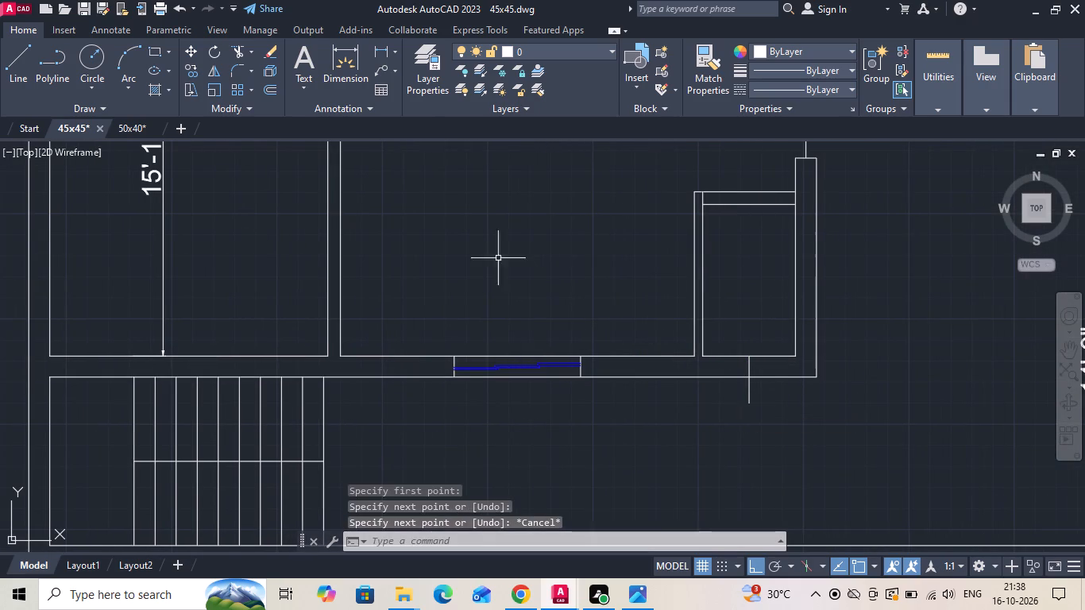
# Switch to the 50x40 drawing and measure the width of the kitchen window behind the stove.
pyautogui.click(125, 123)
pyautogui.scroll(-2, 494, 382)
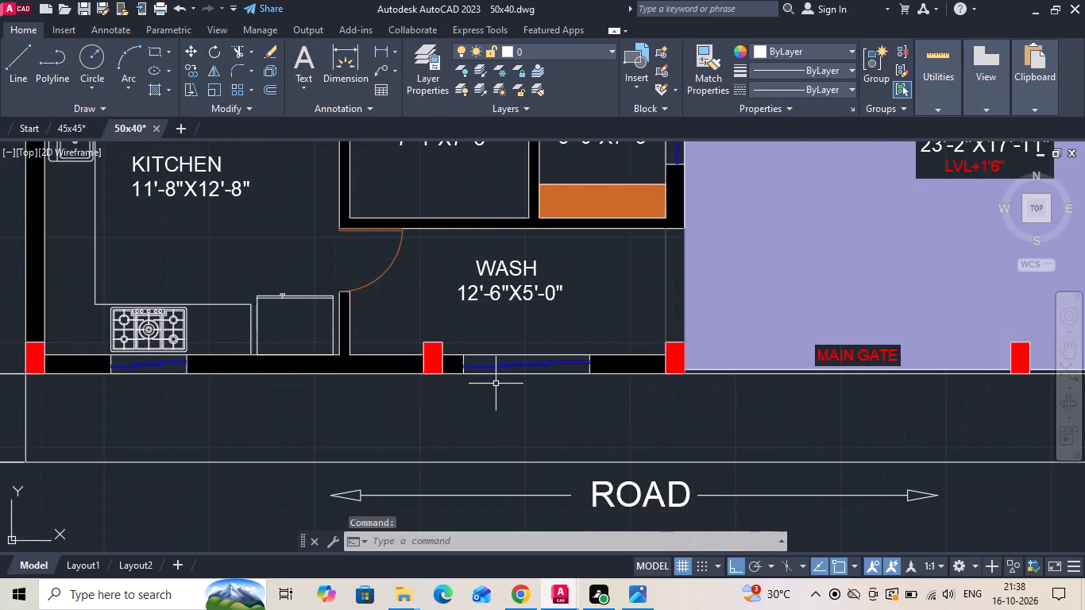
pyautogui.click(380, 49)
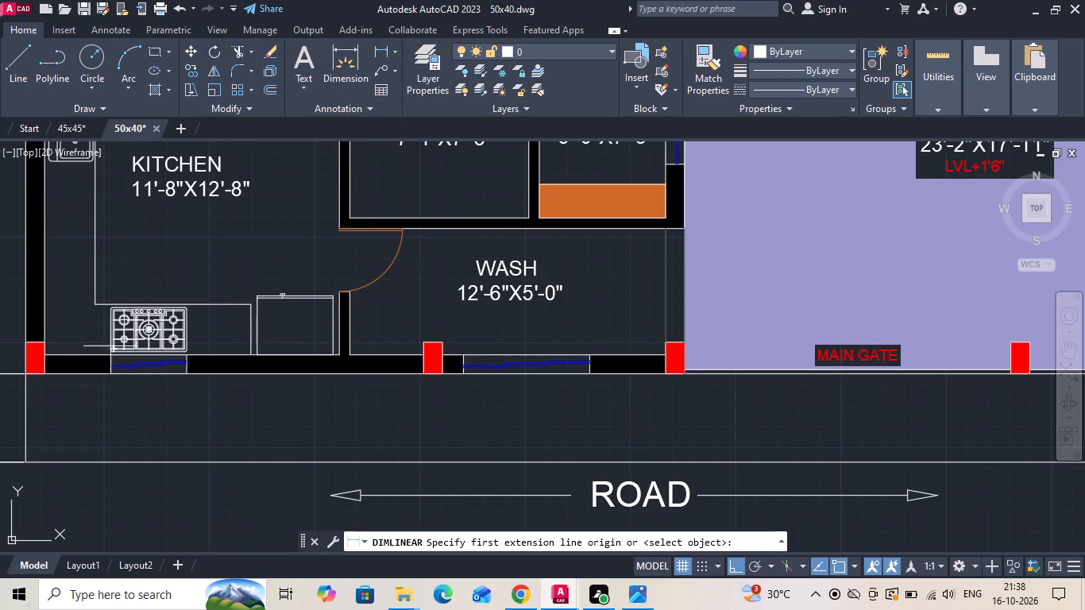
pyautogui.scroll(2, 102, 357)
pyautogui.click(123, 406)
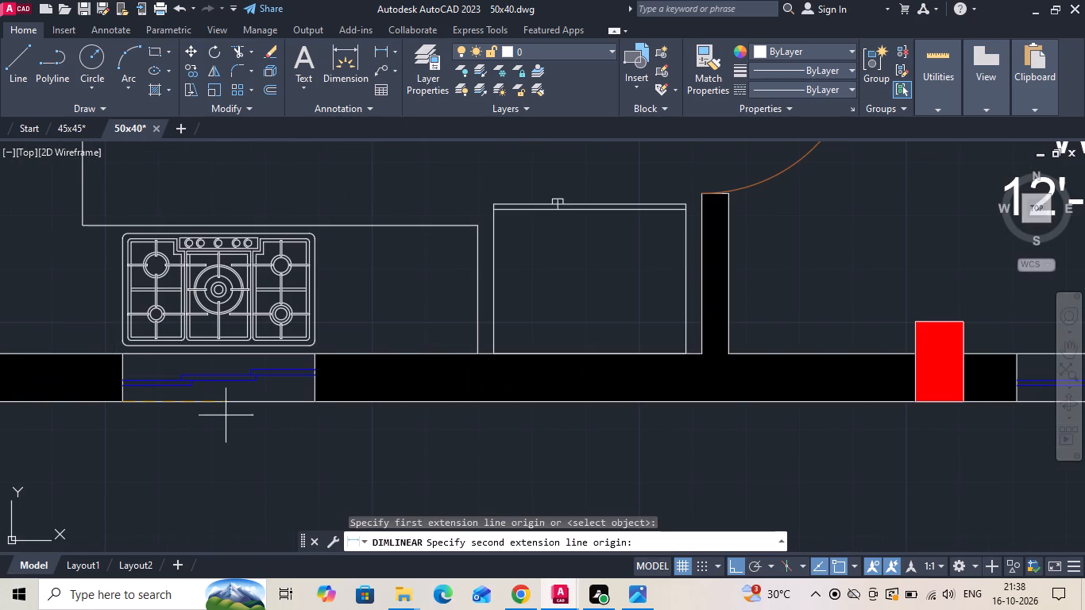
pyautogui.click(316, 402)
pyautogui.press('Escape')
# Copy the kitchen's lower-wall window with its jamb lines from the 50x40 drawing and paste it below the puja room in the 45x45 drawing.
pyautogui.scroll(-3, 339, 430)
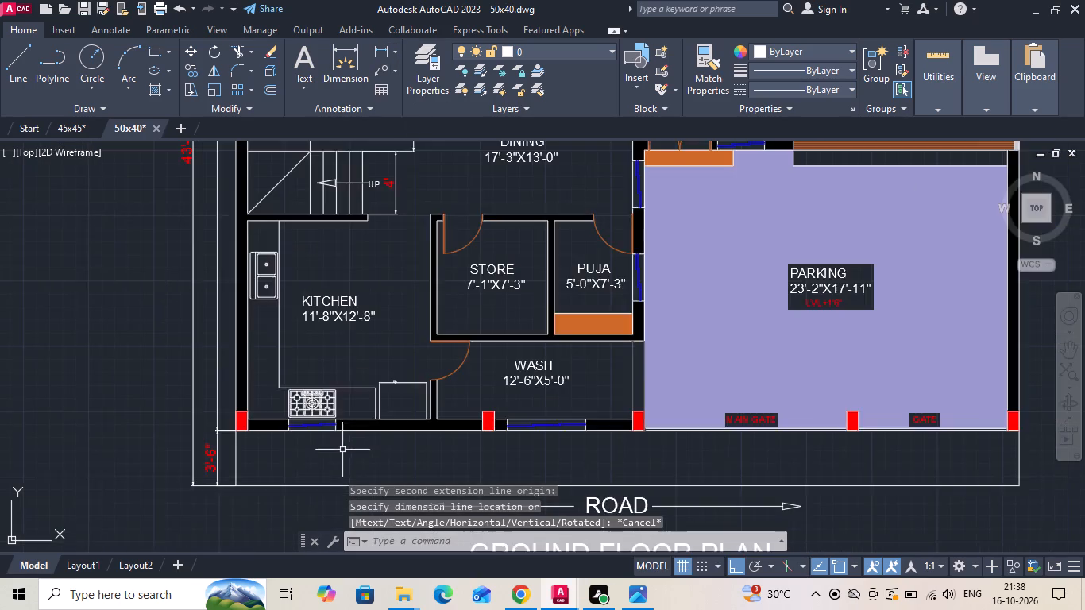
pyautogui.scroll(-2, 334, 443)
pyautogui.scroll(2, 308, 213)
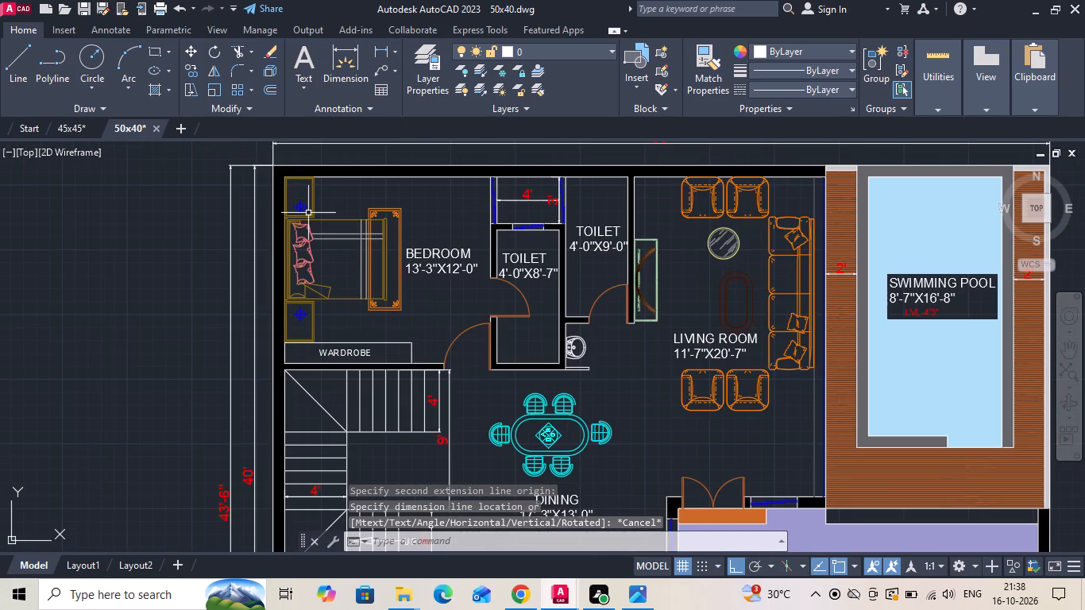
pyautogui.scroll(-1, 308, 213)
pyautogui.moveTo(556, 321); pyautogui.dragTo(581, 212, button='middle')
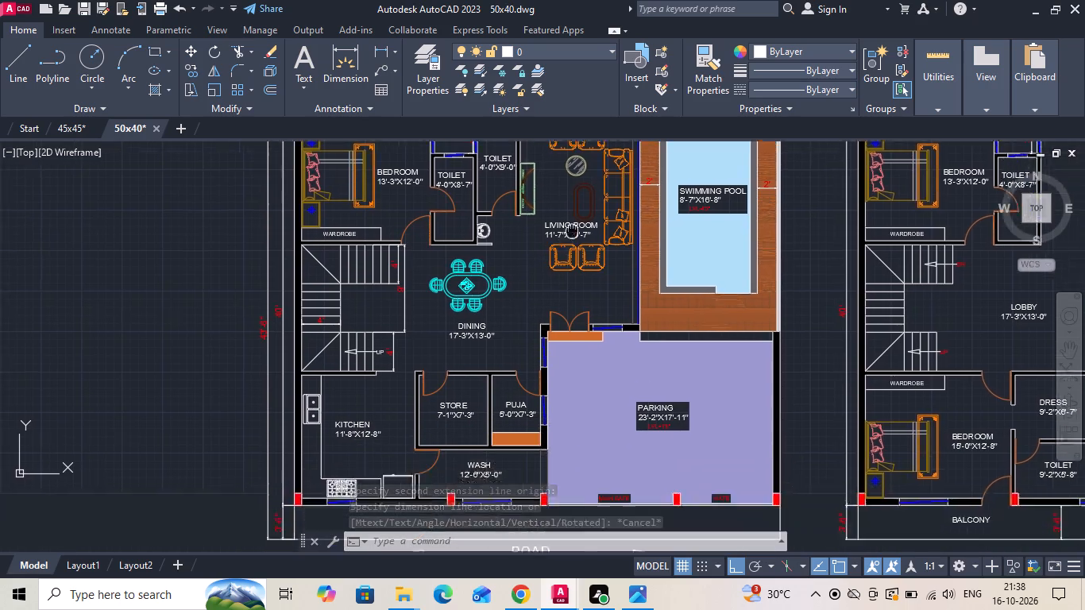
pyautogui.moveTo(581, 212); pyautogui.dragTo(587, 203, button='middle')
pyautogui.scroll(2, 339, 487)
pyautogui.scroll(2, 363, 412)
pyautogui.moveTo(339, 336); pyautogui.dragTo(349, 361)
pyautogui.click(614, 456)
pyautogui.hotkey('ctrl', 'c')
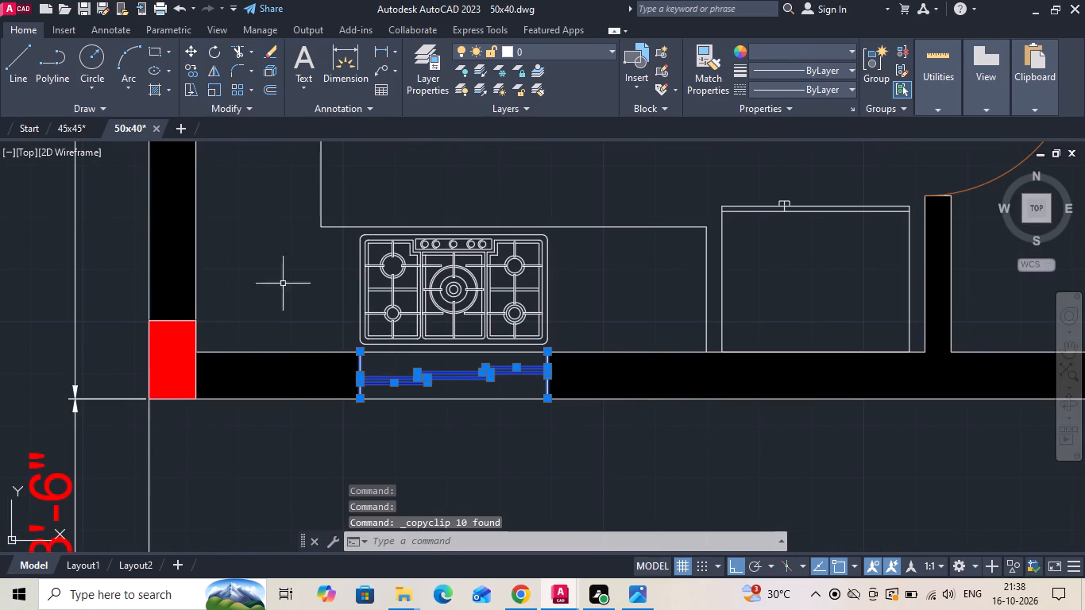
pyautogui.click(73, 125)
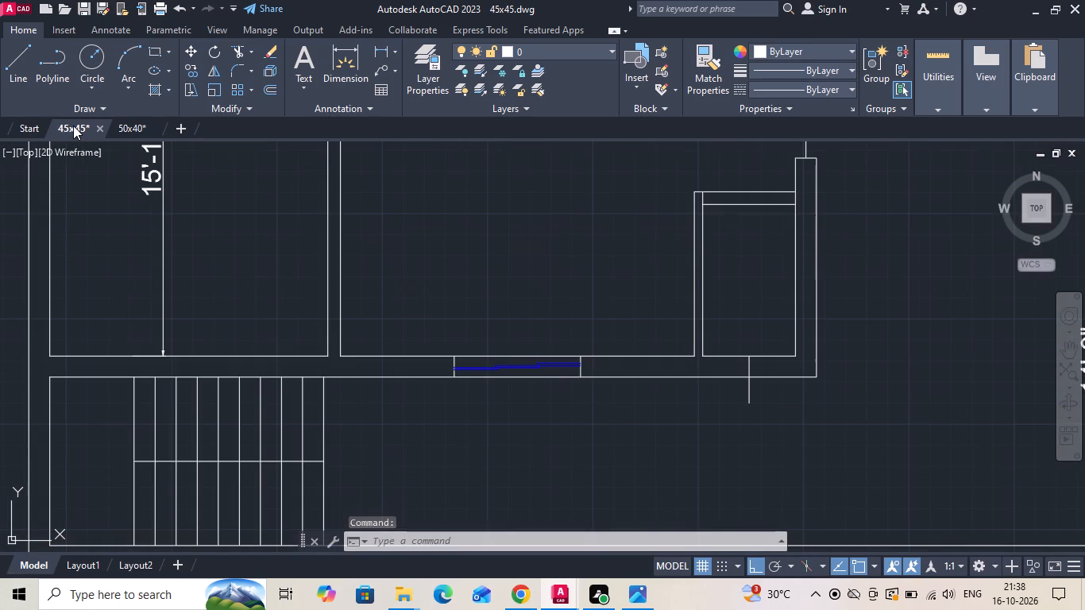
pyautogui.hotkey('ctrl', 'v')
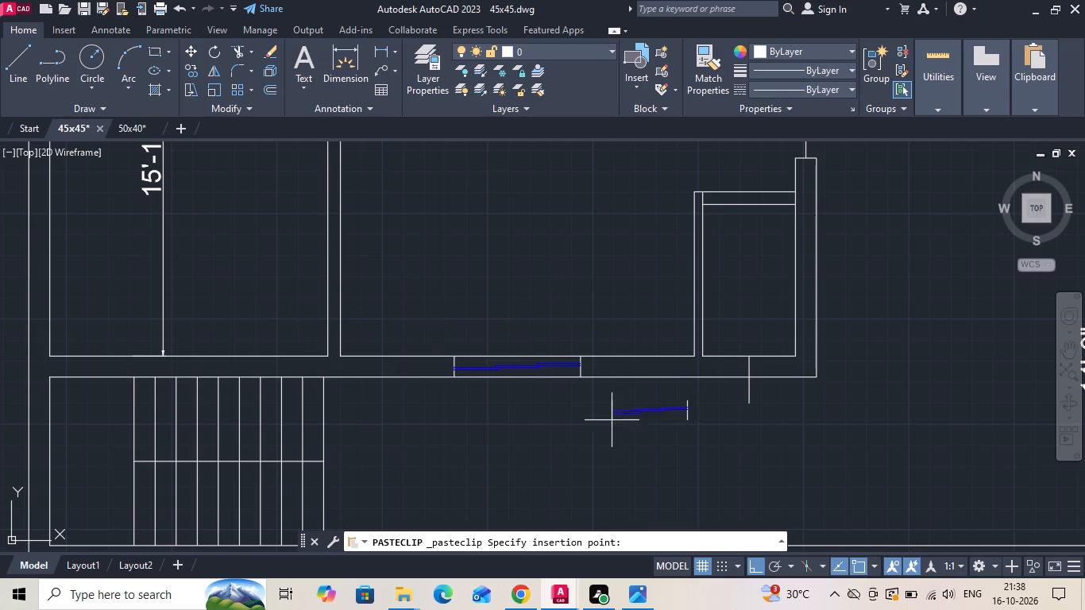
pyautogui.scroll(2, 761, 416)
pyautogui.click(602, 442)
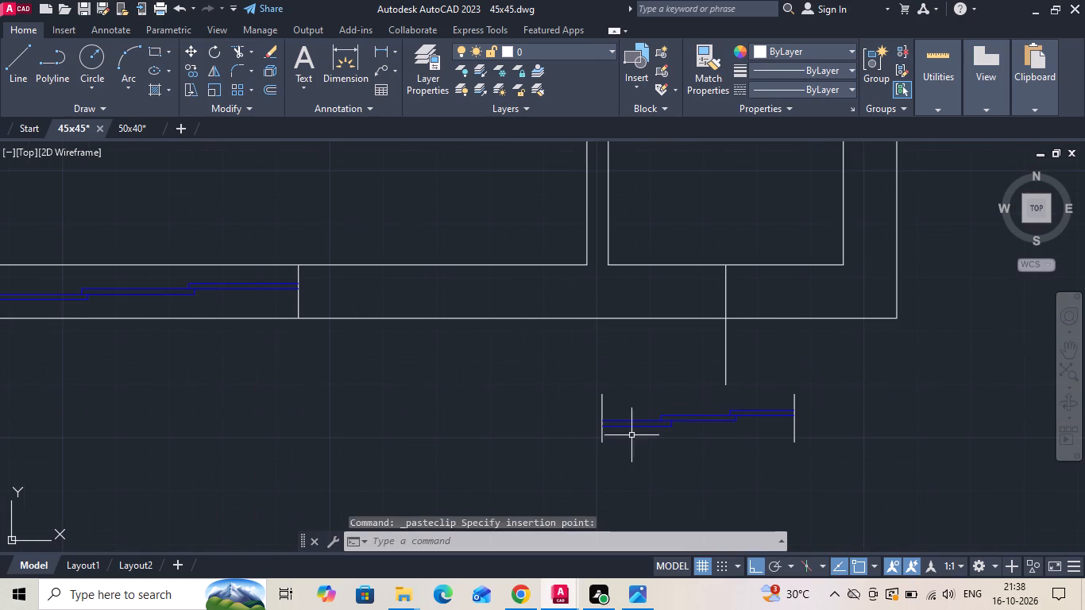
pyautogui.press('Escape')
# Offset the vertical line at the middle of the puja room's lower wall 1'6" to the left.
pyautogui.write("o 1'6")
pyautogui.press('space')
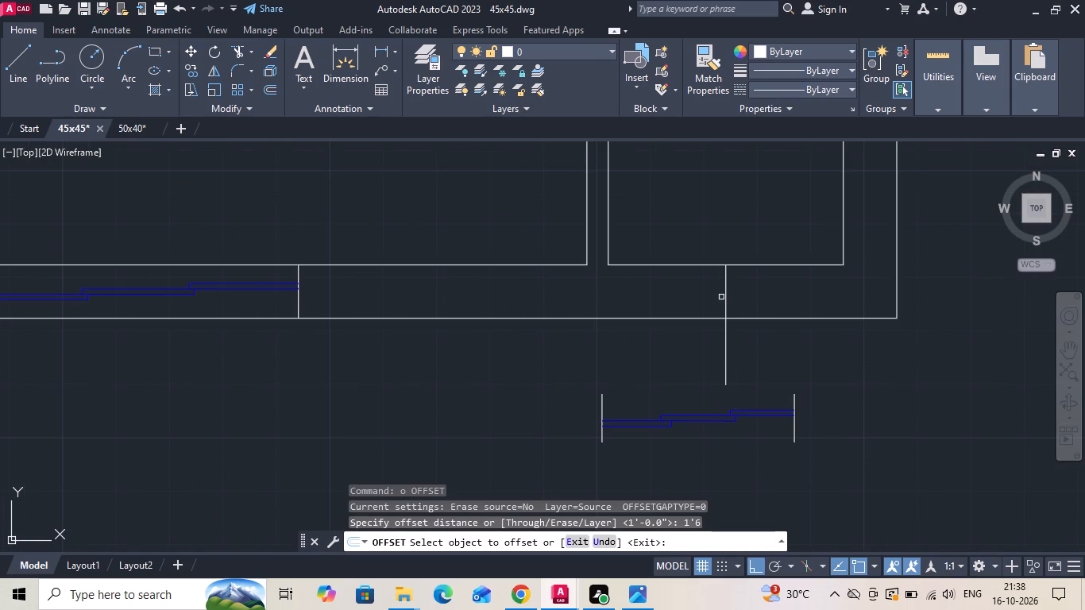
pyautogui.click(725, 291)
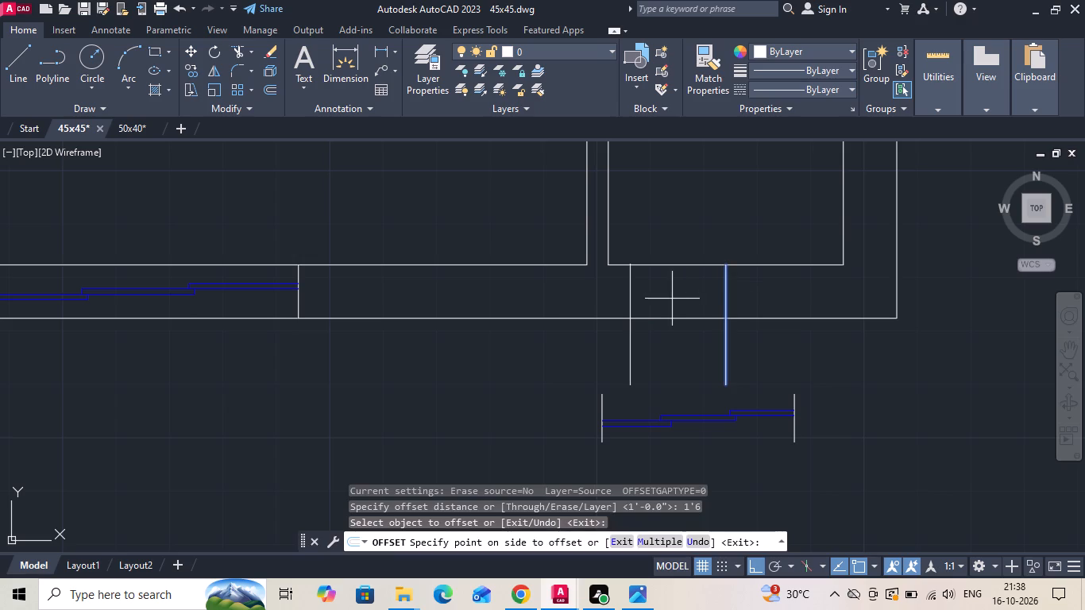
pyautogui.click(672, 299)
pyautogui.press('Escape')
# Trim the part of the offset line that extends below the puja room's lower wall.
pyautogui.scroll(1, 599, 424)
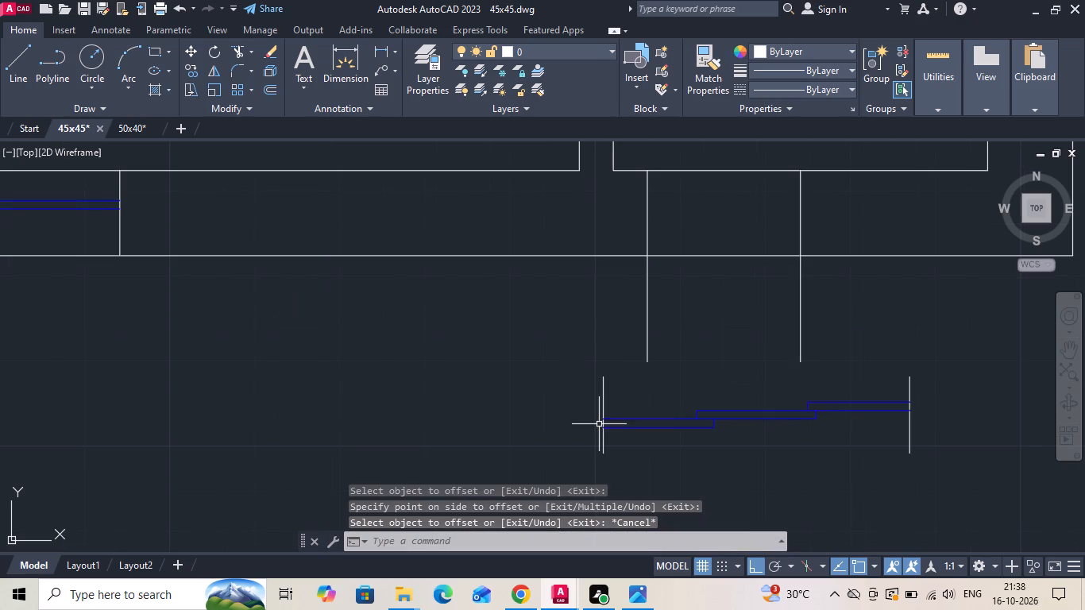
pyautogui.write('l')
pyautogui.press('space')
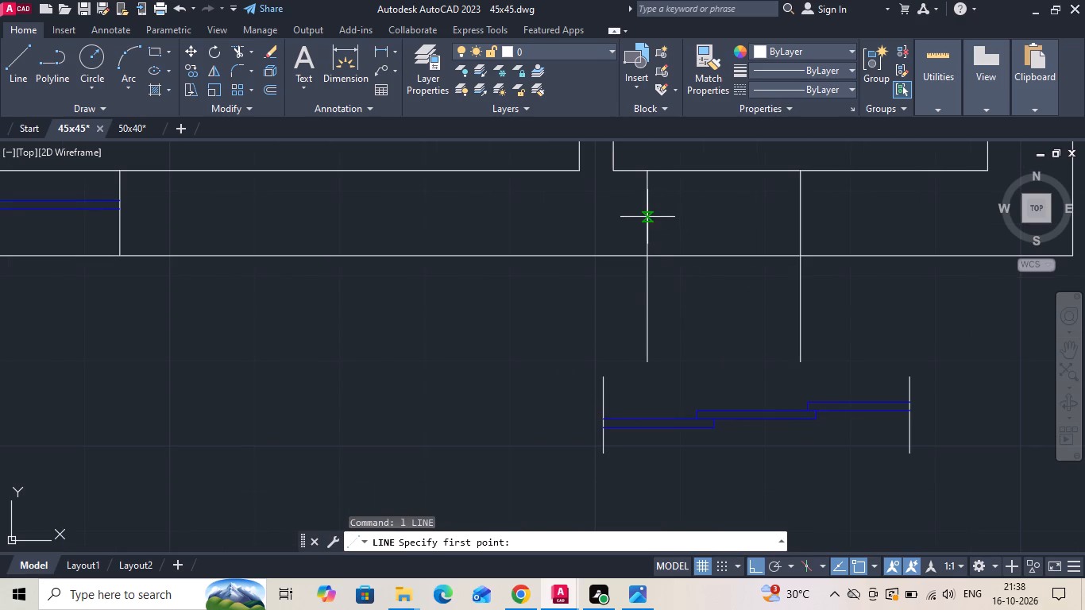
pyautogui.press('Escape')
pyautogui.write('tr')
pyautogui.press('space')
pyautogui.moveTo(630, 304); pyautogui.dragTo(757, 311)
pyautogui.press('Escape')
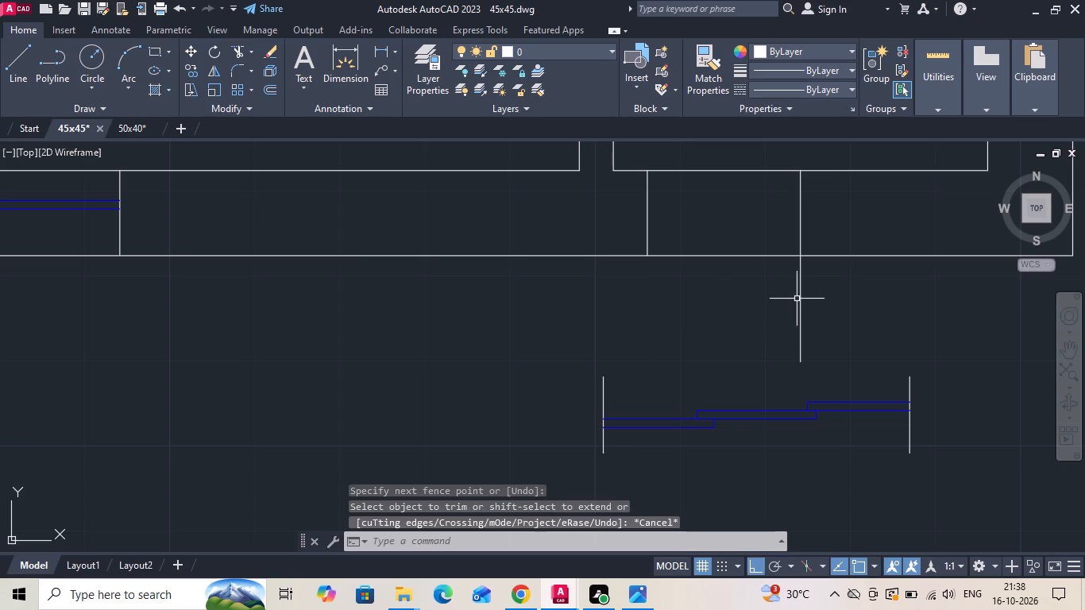
# Draw a horizontal line about 2'-3.6" long inside the puja room's lower wall, from the offset line's midpoint across the vertical centre line.
pyautogui.write('l')
pyautogui.press('space')
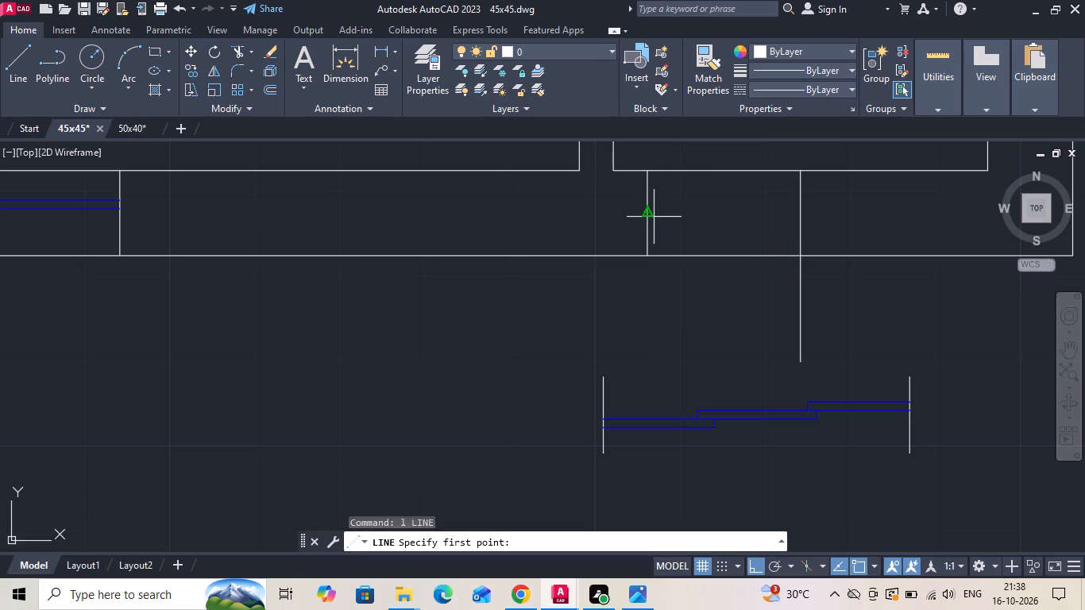
pyautogui.click(654, 217)
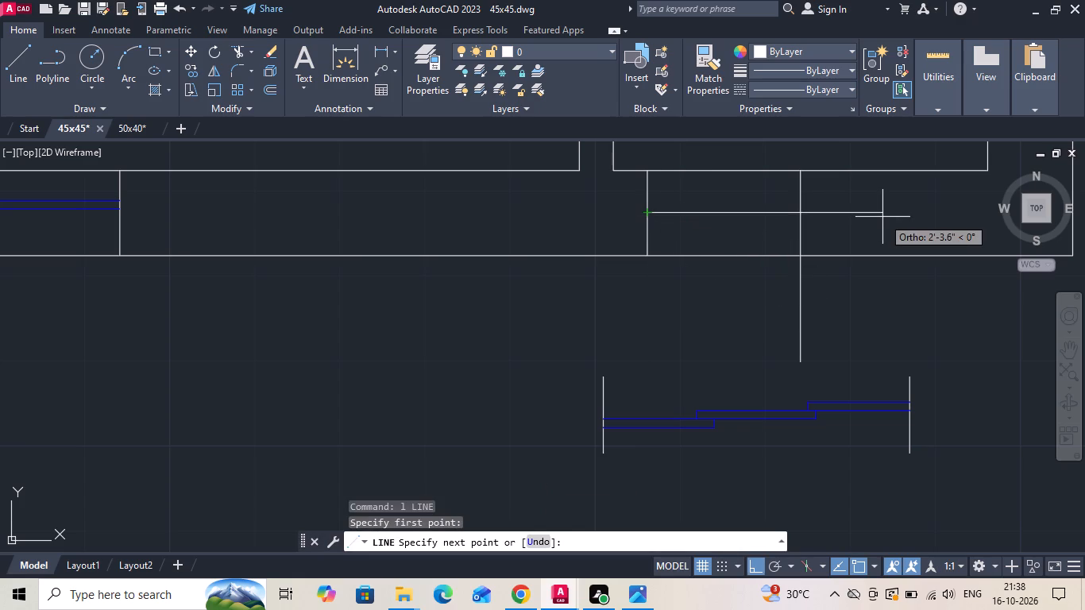
pyautogui.click(882, 217)
pyautogui.press('Escape')
# Trim the part of the vertical centre line that extends below the puja room's lower wall.
pyautogui.press('t')
pyautogui.press('r')
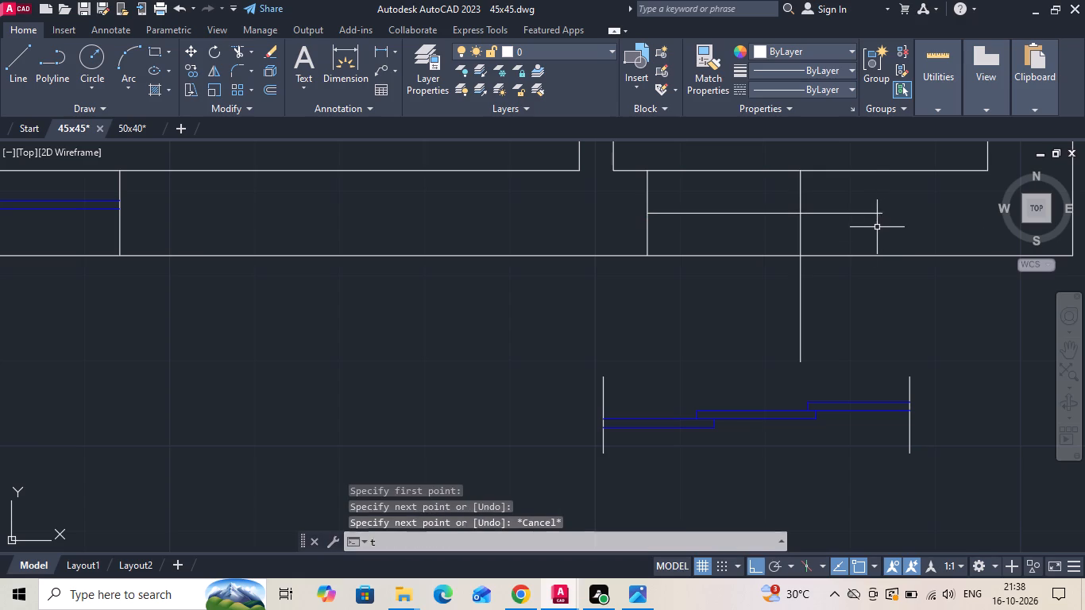
pyautogui.press('space')
pyautogui.moveTo(832, 315); pyautogui.dragTo(743, 322)
pyautogui.press('Escape')
# Delete the short offset line in the puja room's lower wall, keeping the centre line and horizontal line.
pyautogui.moveTo(678, 245); pyautogui.dragTo(606, 237)
pyautogui.click(585, 235)
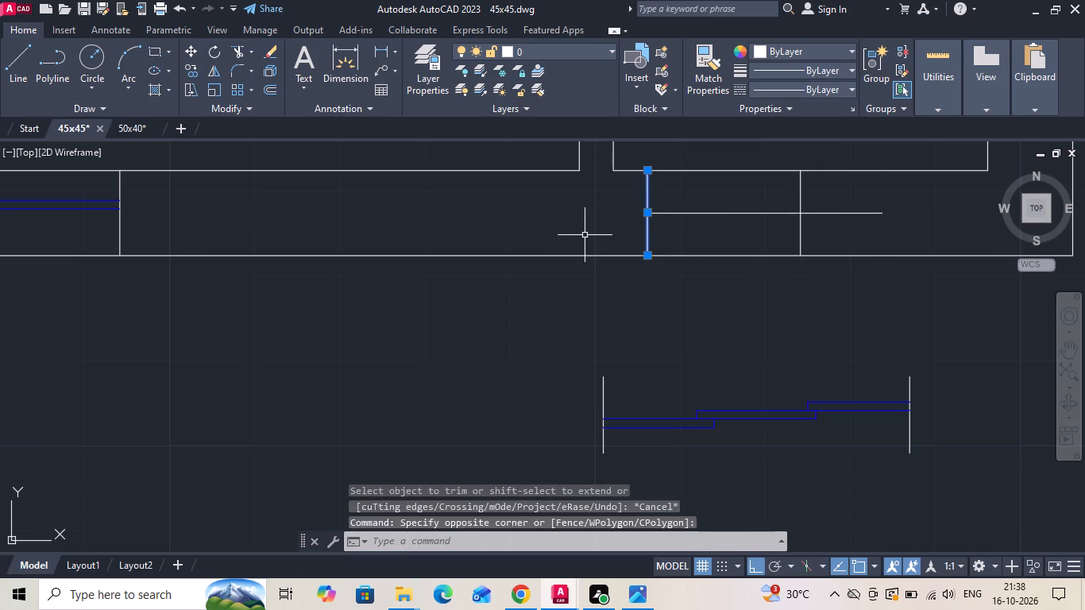
pyautogui.press('Delete')
pyautogui.moveTo(568, 331); pyautogui.dragTo(576, 352)
pyautogui.press('Escape')
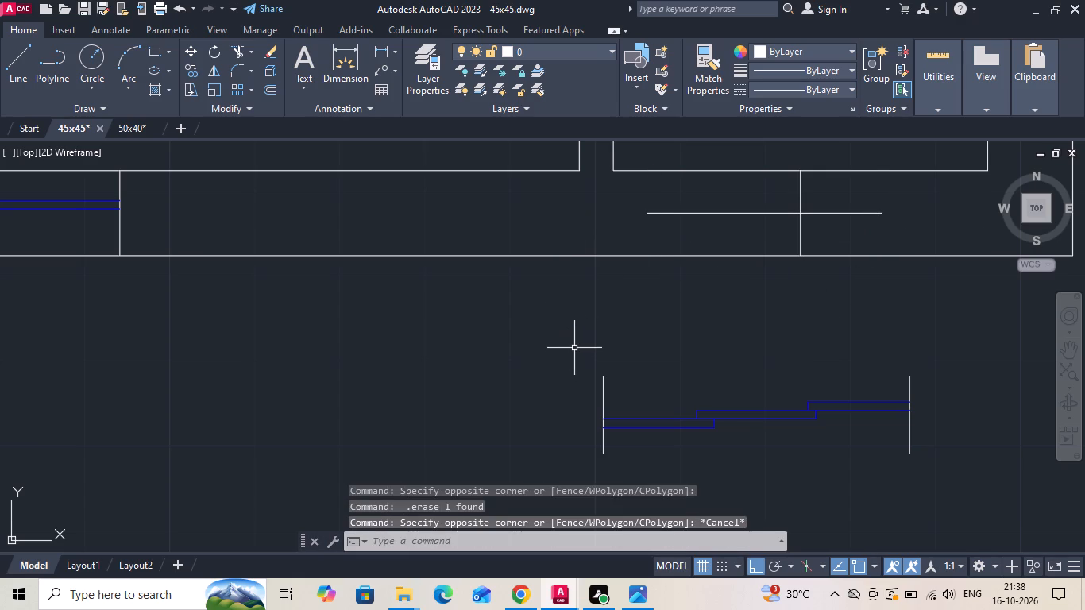
# Draw a horizontal helper line through the middle panel of the copied window, between the midpoints of its two short edges.
pyautogui.press('l')
pyautogui.press('space')
pyautogui.scroll(3, 824, 451)
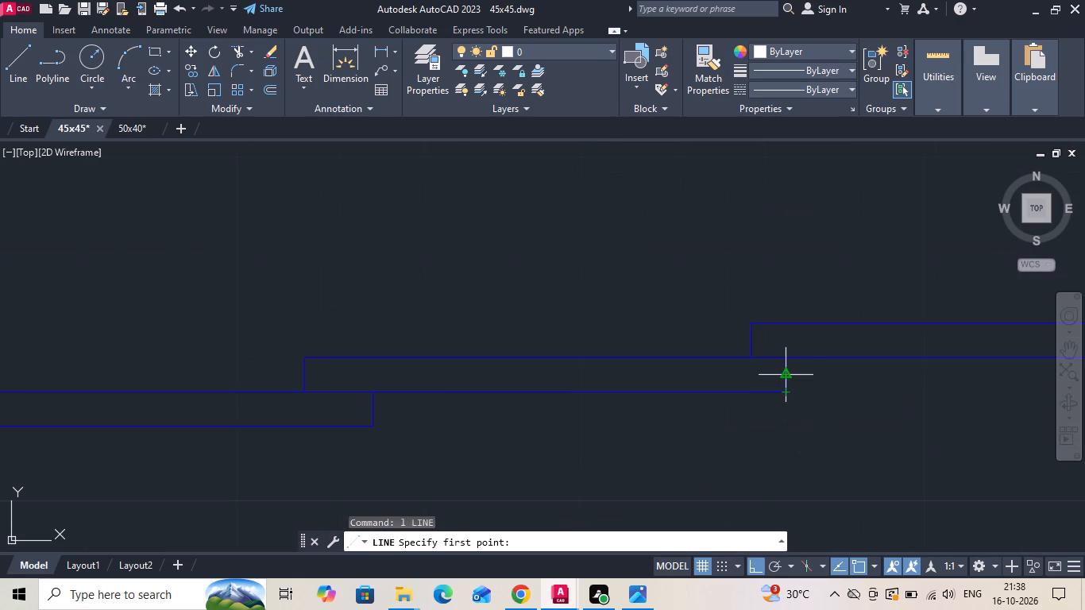
pyautogui.click(786, 378)
pyautogui.click(301, 373)
pyautogui.press('Escape')
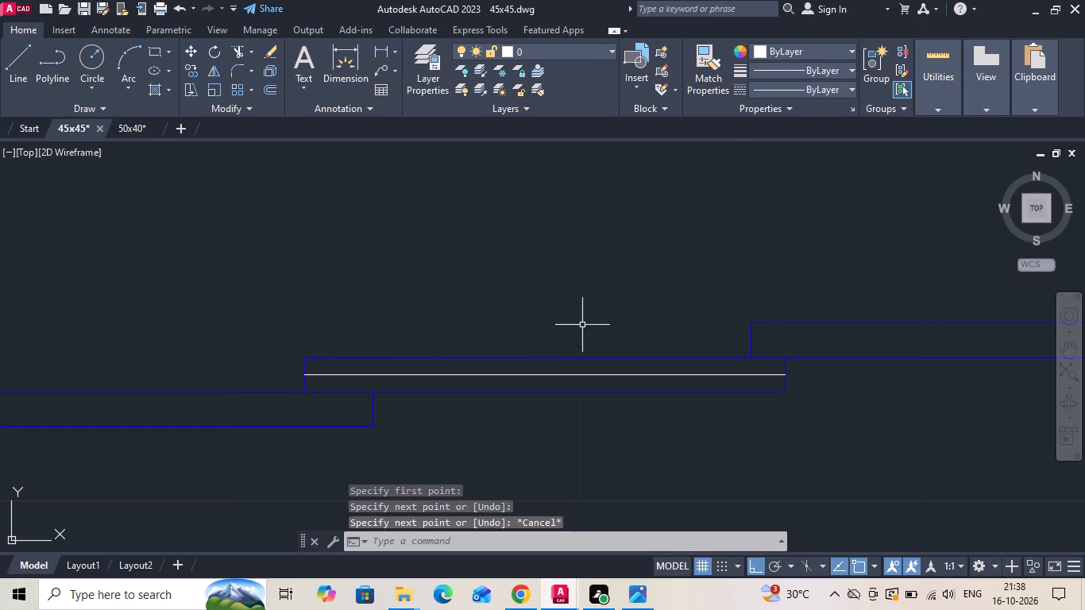
# Move the copied window by its helper line's midpoint onto the crossing of the centre and horizontal lines in the puja room's lower wall.
pyautogui.scroll(-4, 588, 322)
pyautogui.moveTo(747, 291); pyautogui.dragTo(650, 342)
pyautogui.click(404, 407)
pyautogui.rightClick(403, 397)
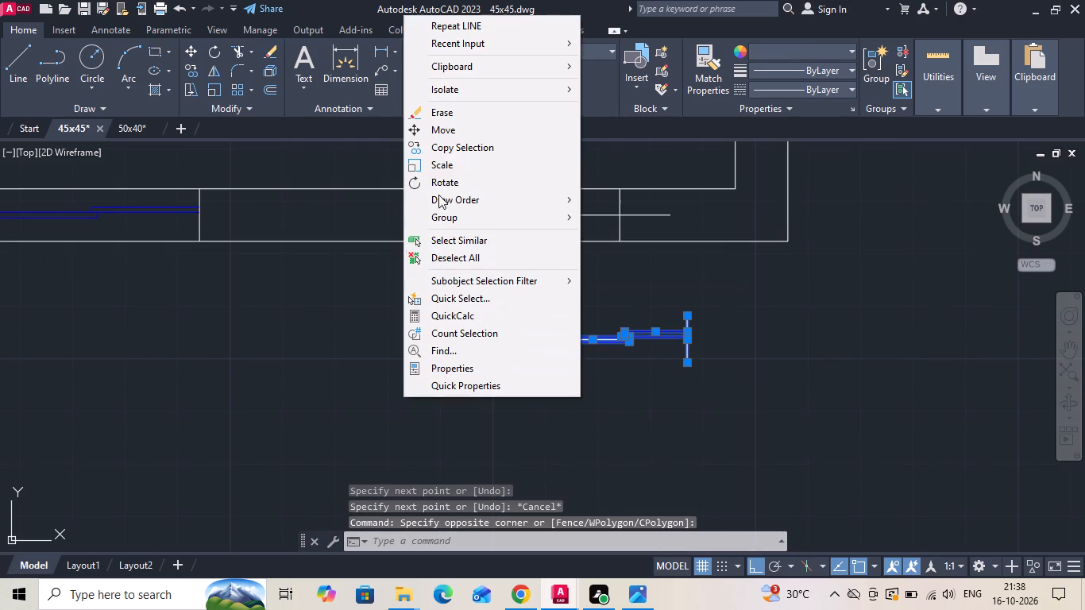
pyautogui.click(444, 137)
pyautogui.scroll(3, 646, 321)
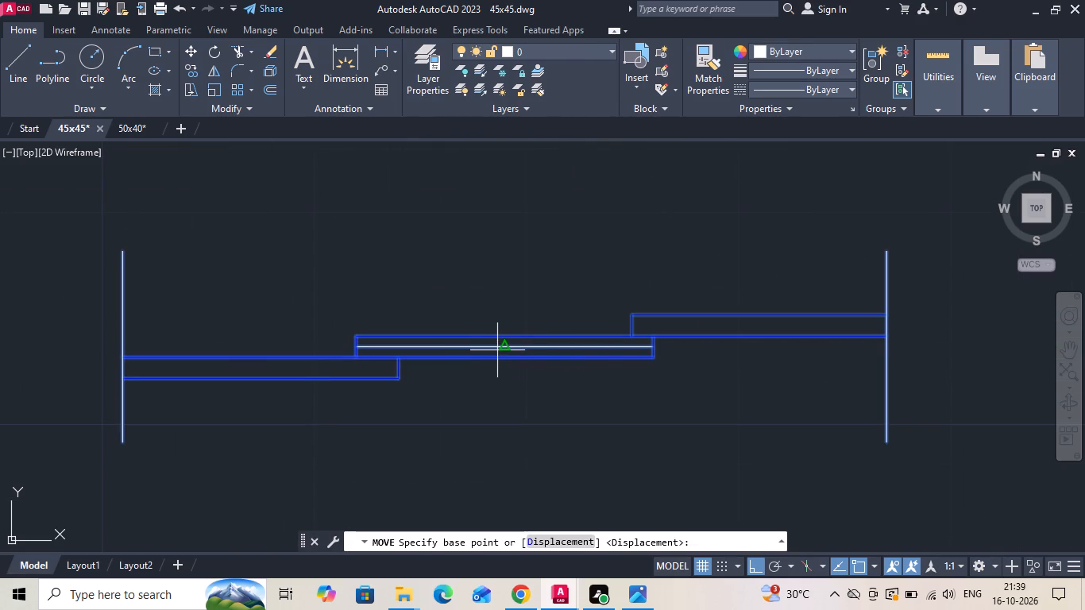
pyautogui.click(503, 348)
pyautogui.scroll(-2, 533, 407)
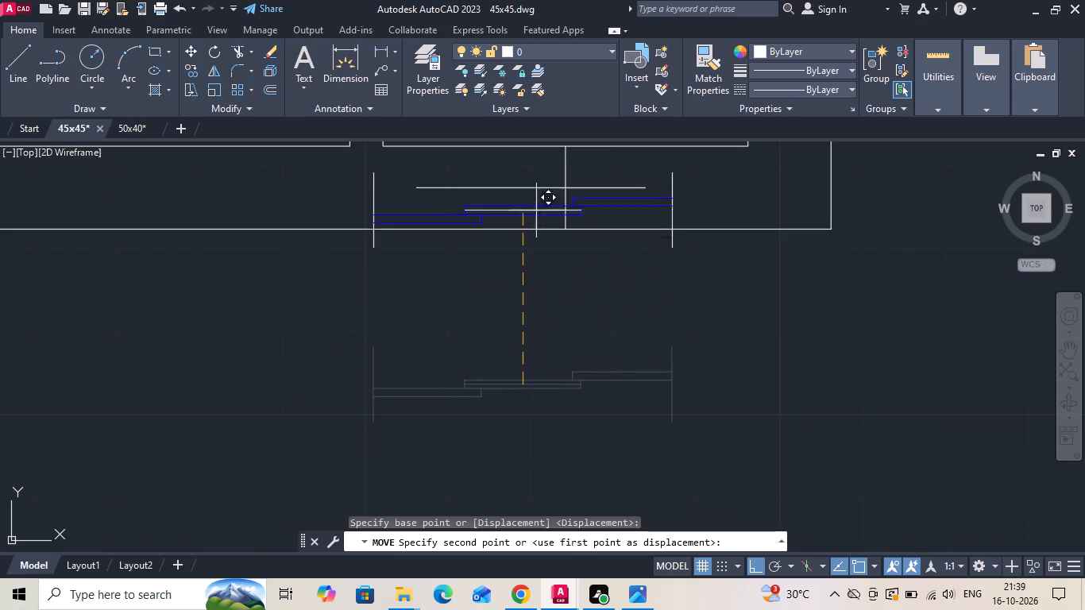
pyautogui.scroll(1, 537, 184)
pyautogui.click(577, 190)
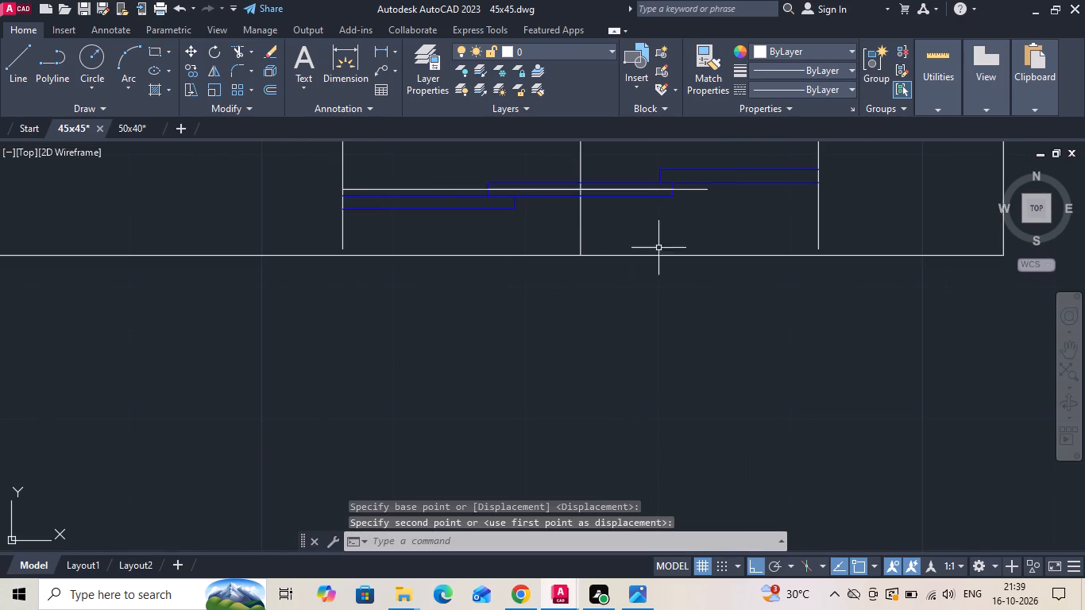
# Delete the vertical centre line, the horizontal line and the helper line at the puja room's lower-wall window.
pyautogui.moveTo(666, 300); pyautogui.dragTo(671, 442, button='middle')
pyautogui.moveTo(633, 365); pyautogui.dragTo(577, 365)
pyautogui.click(570, 365)
pyautogui.press('Delete')
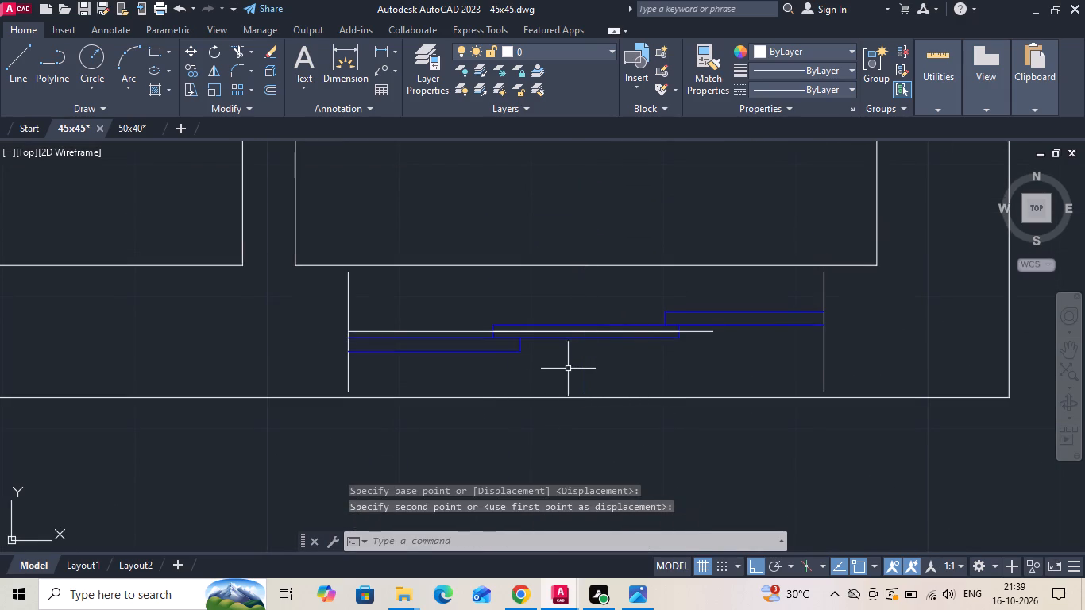
pyautogui.click(460, 332)
pyautogui.press('Delete')
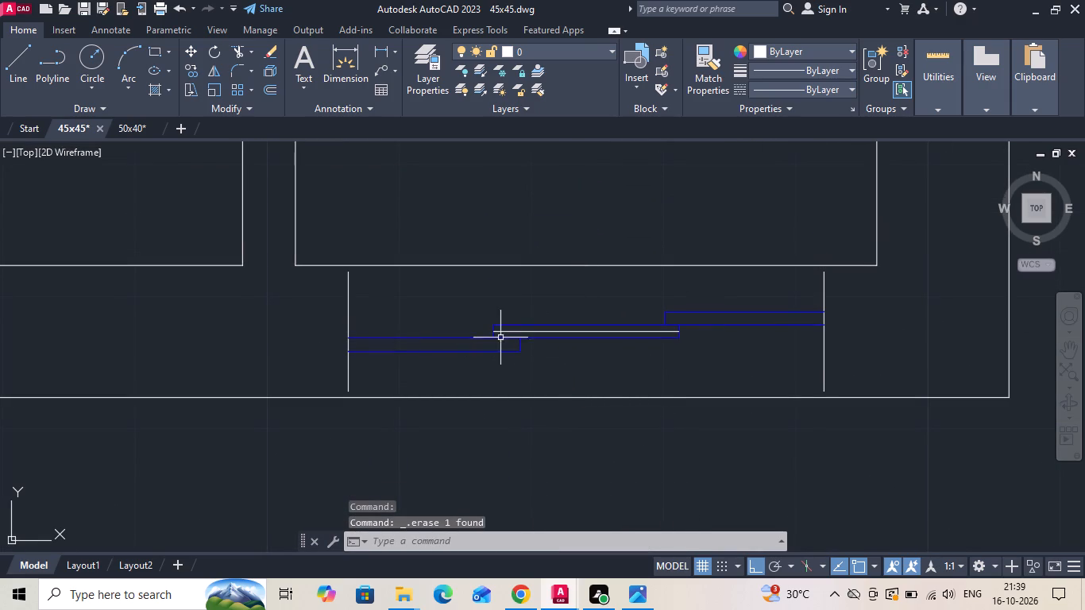
pyautogui.click(512, 334)
pyautogui.press('Delete')
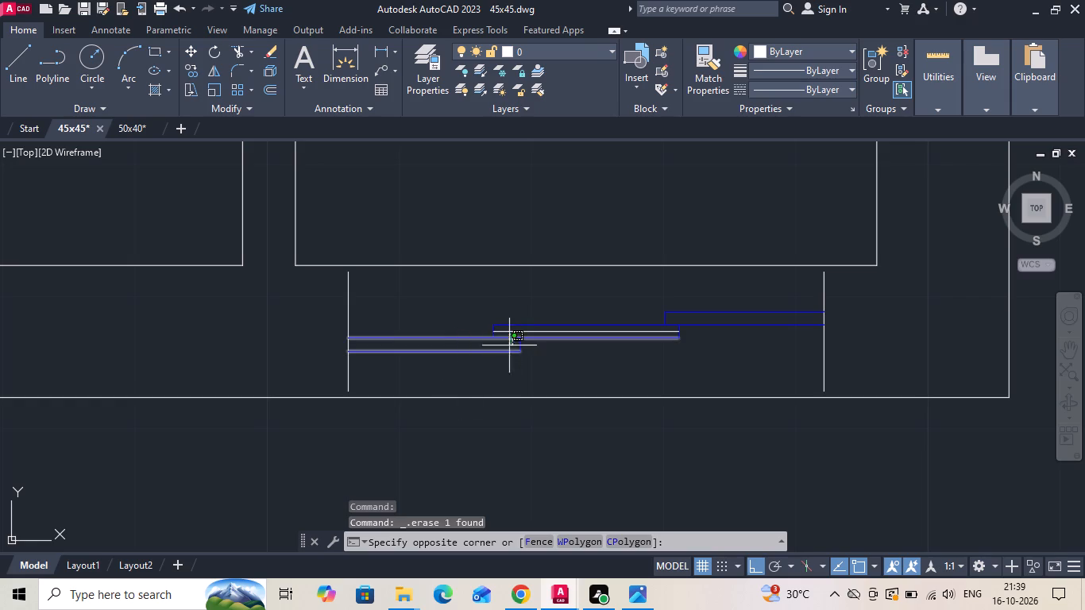
pyautogui.scroll(2, 521, 333)
pyautogui.click(498, 315)
pyautogui.click(486, 329)
pyautogui.press('Delete')
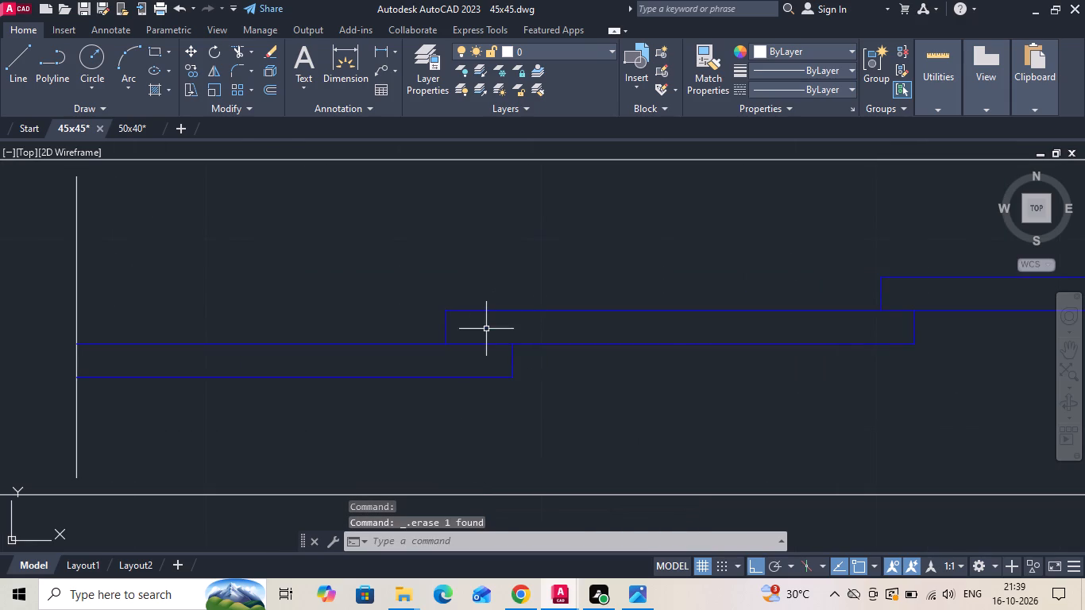
# Extend both end lines of the puja room's lower-wall window to the inner and outer wall faces.
pyautogui.write('ex')
pyautogui.press('space')
pyautogui.scroll(-2, 465, 399)
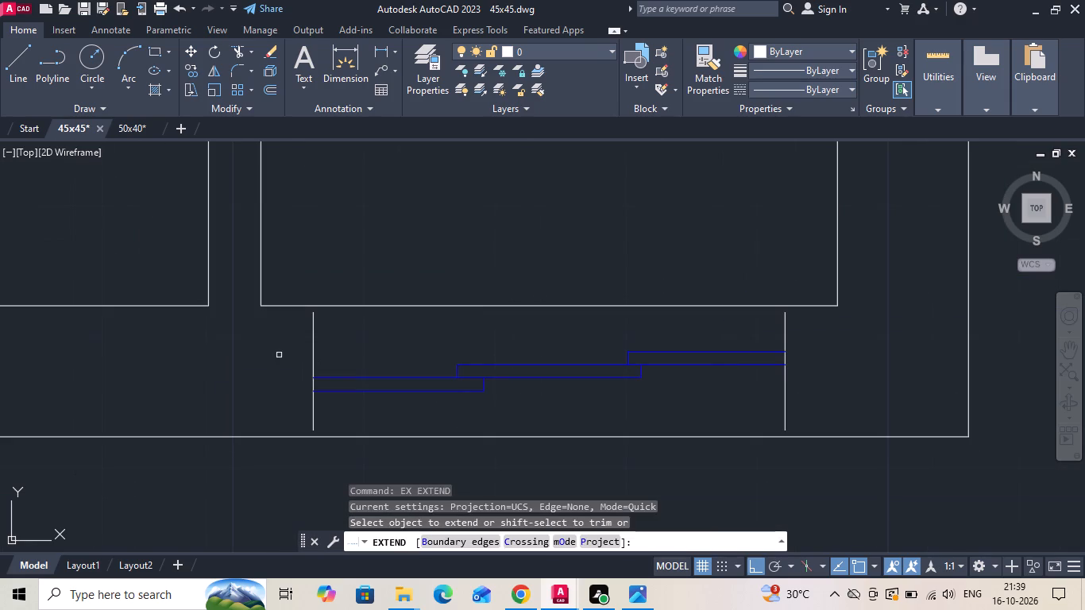
pyautogui.click(279, 355)
pyautogui.click(795, 324)
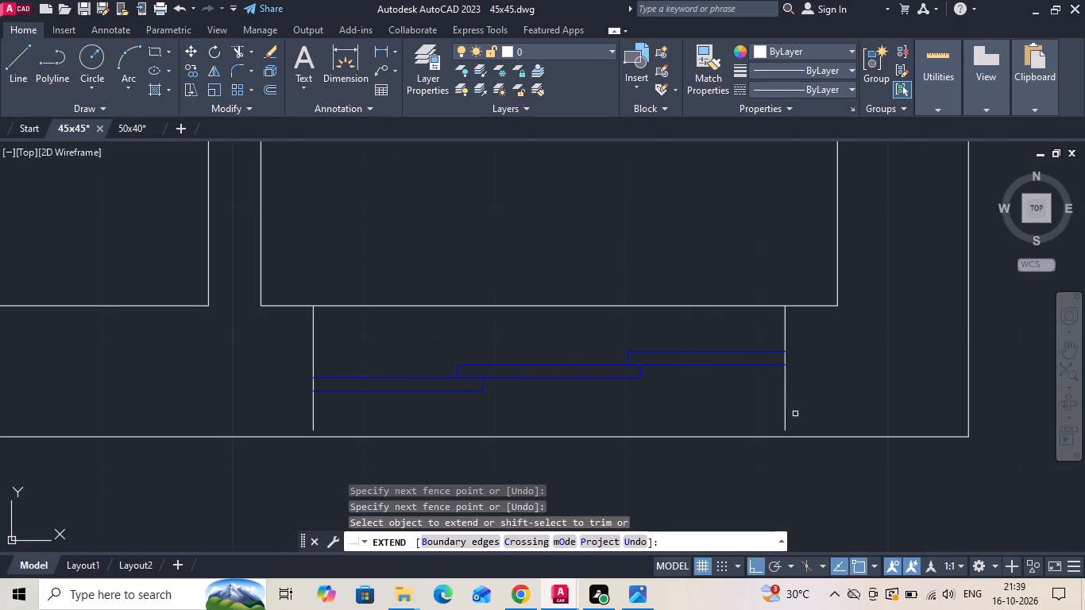
pyautogui.moveTo(794, 416); pyautogui.dragTo(782, 423)
pyautogui.click(294, 426)
pyautogui.press('Escape')
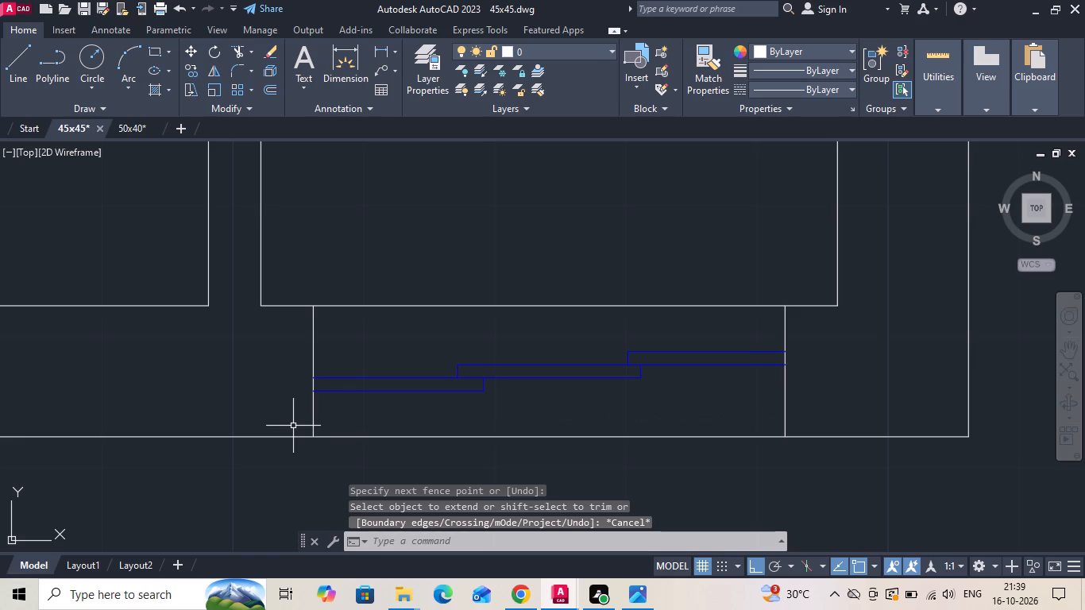
# Save the drawing.
pyautogui.hotkey('ctrl', 's')
pyautogui.hotkey('ctrl', 's')
pyautogui.hotkey('ctrl', 's')
pyautogui.hotkey('ctrl', 's')
pyautogui.hotkey('ctrl', 's')
pyautogui.hotkey('ctrl', 's')
pyautogui.hotkey('ctrl', 's')
pyautogui.hotkey('ctrl', 's')
pyautogui.hotkey('ctrl', 's')
# Offset the inner line of the puja room's lower wall 2' up into the room.
pyautogui.scroll(-2, 634, 383)
pyautogui.scroll(-3, 713, 402)
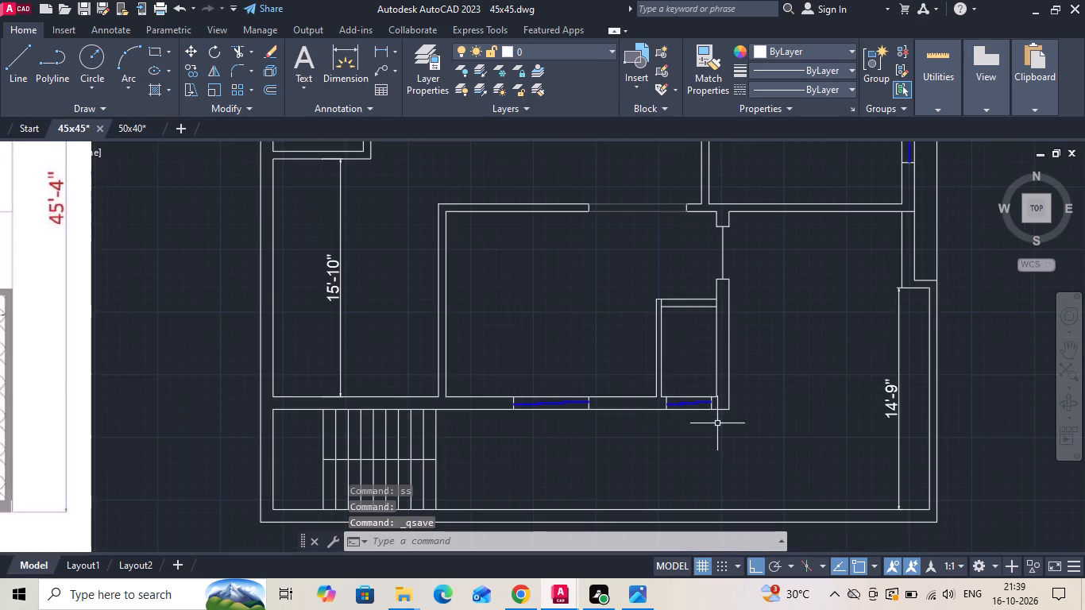
pyautogui.scroll(-2, 716, 427)
pyautogui.scroll(1, 708, 435)
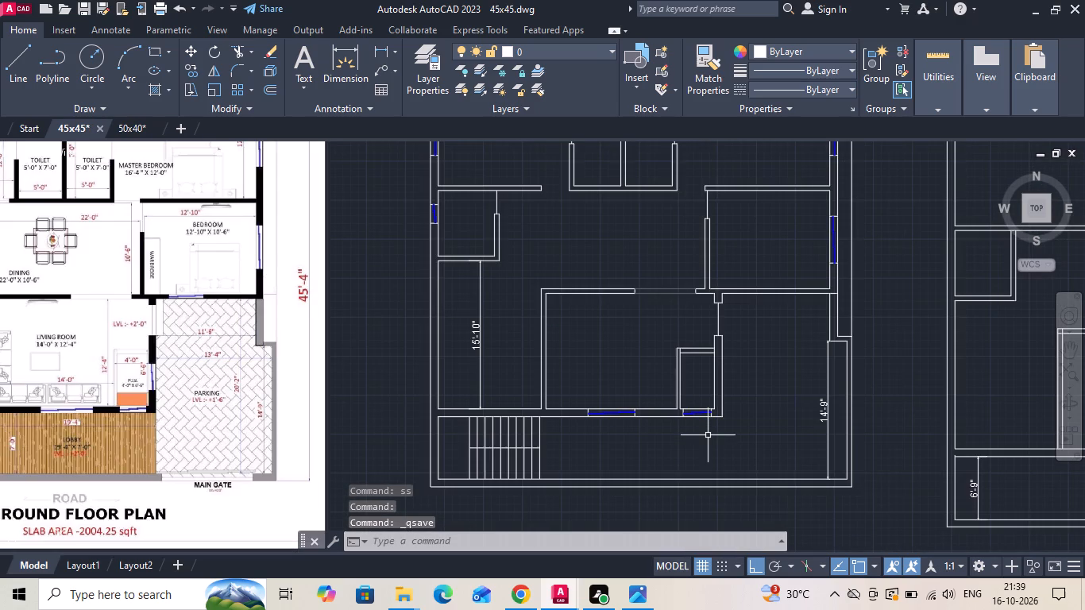
pyautogui.scroll(1, 708, 435)
pyautogui.write('o')
pyautogui.press('space')
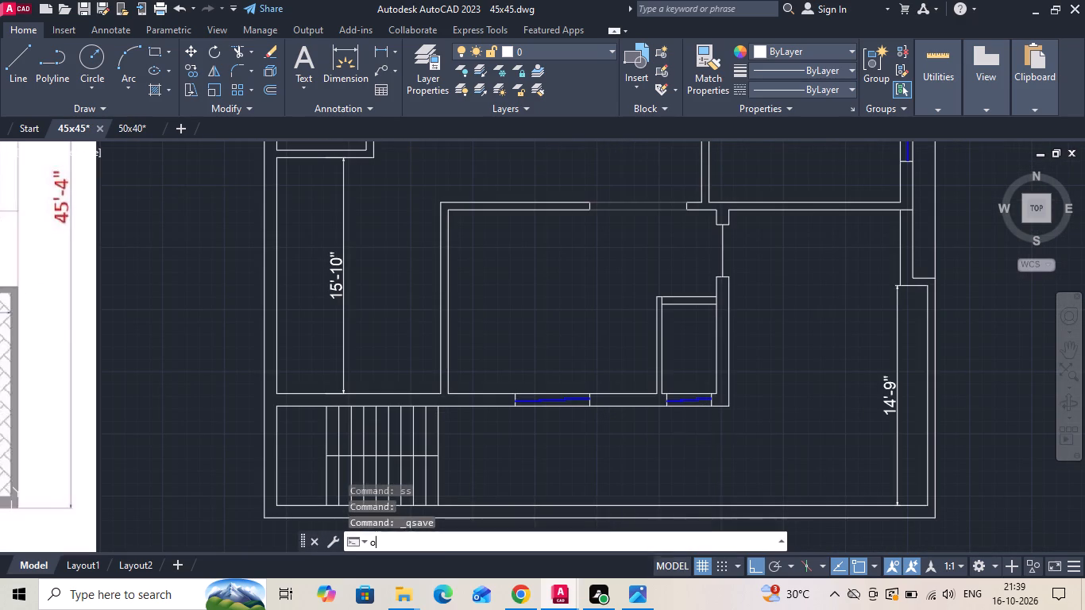
pyautogui.write("2'")
pyautogui.press('Return')
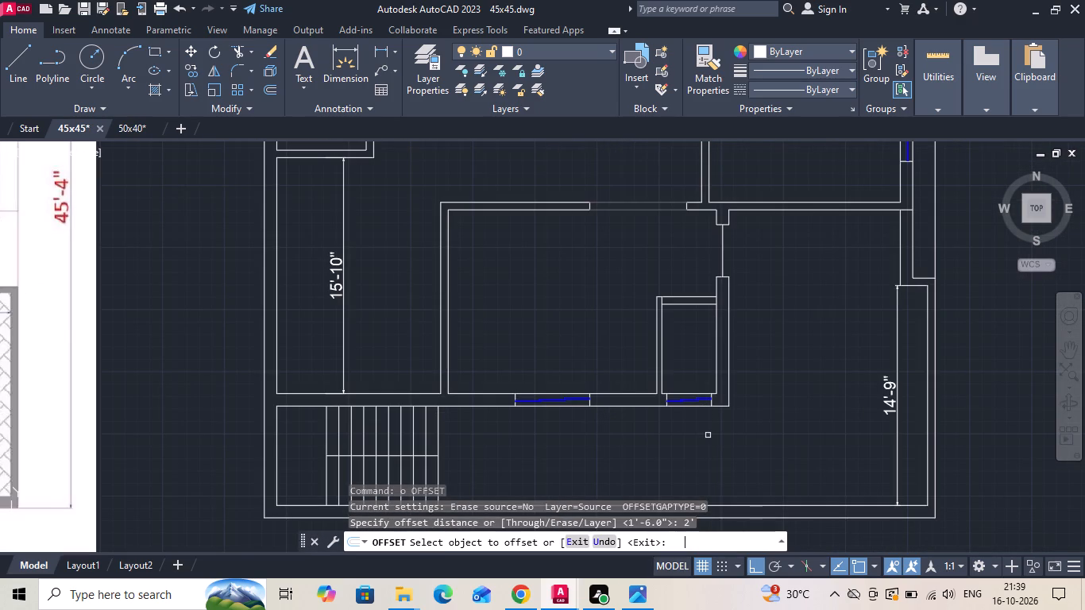
pyautogui.scroll(1, 701, 387)
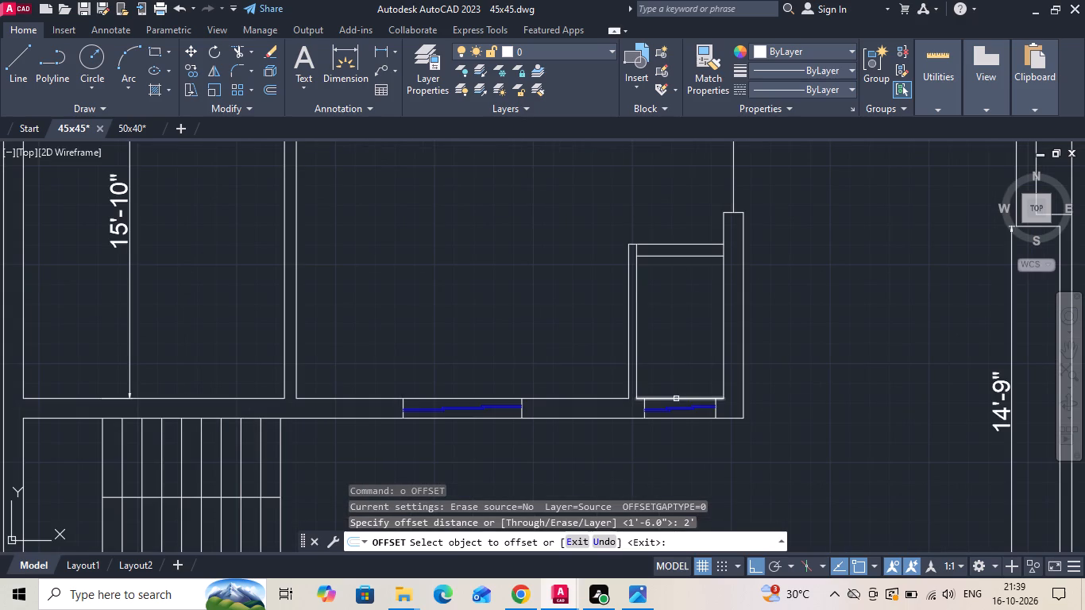
pyautogui.click(676, 399)
pyautogui.click(691, 377)
pyautogui.press('Escape')
# Copy the puja room's lower-wall window horizontally into the empty parking area beside the puja room.
pyautogui.scroll(-2, 767, 388)
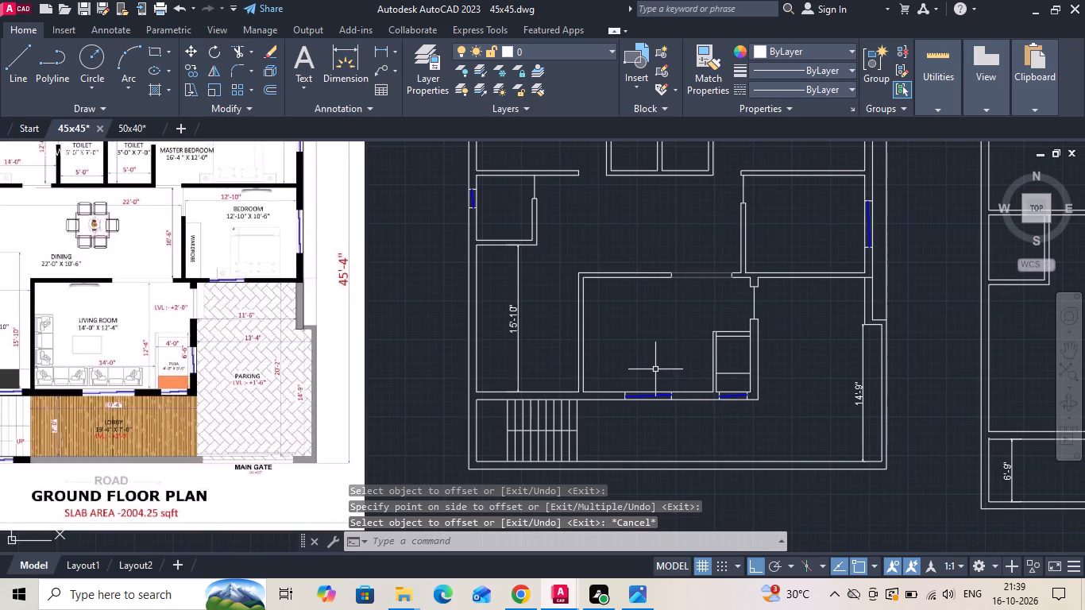
pyautogui.scroll(4, 701, 396)
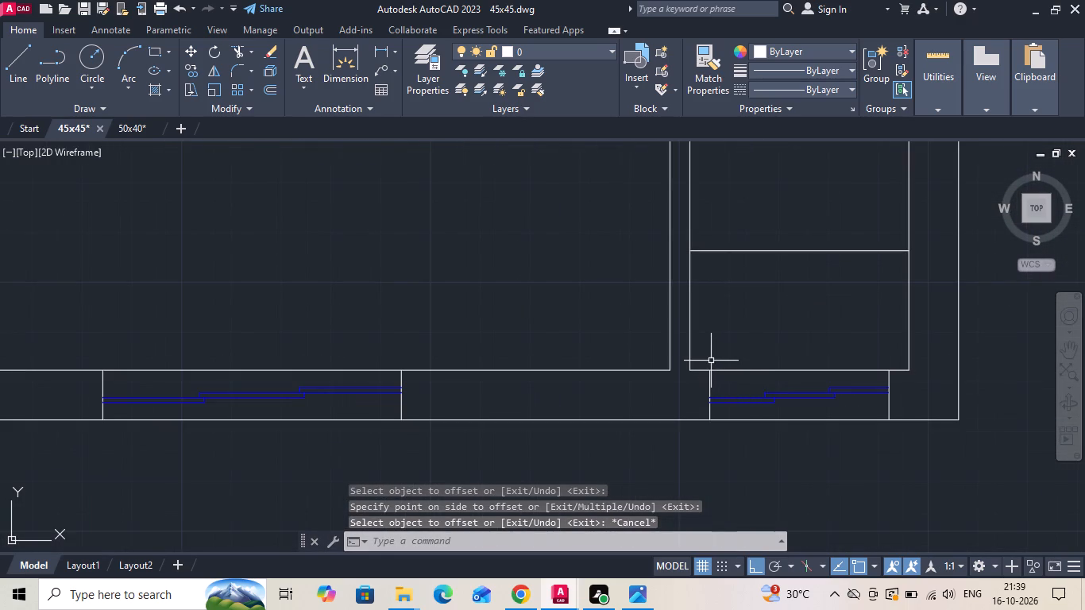
pyautogui.click(704, 361)
pyautogui.click(902, 472)
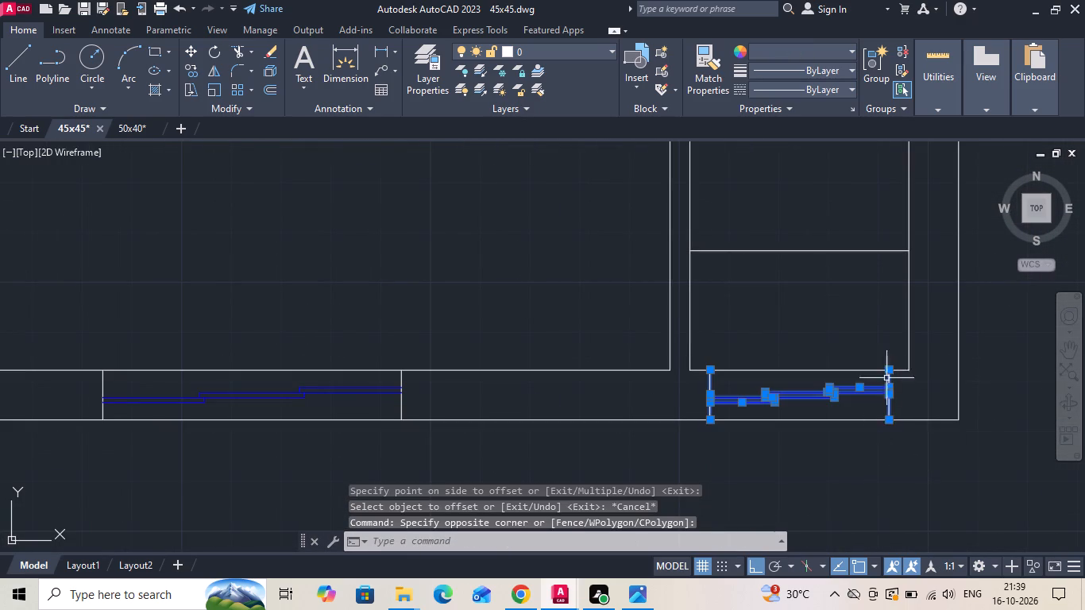
pyautogui.rightClick(809, 326)
pyautogui.click(866, 334)
pyautogui.scroll(-1, 760, 358)
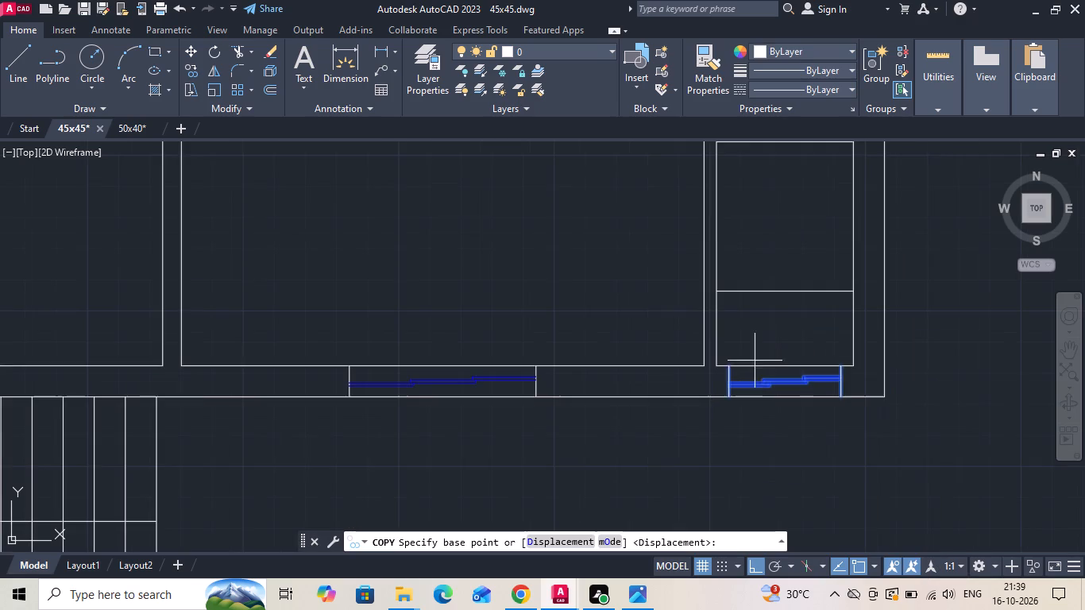
pyautogui.moveTo(861, 361); pyautogui.dragTo(654, 357, button='middle')
pyautogui.moveTo(630, 365); pyautogui.dragTo(692, 367)
pyautogui.click(850, 362)
pyautogui.press('Escape')
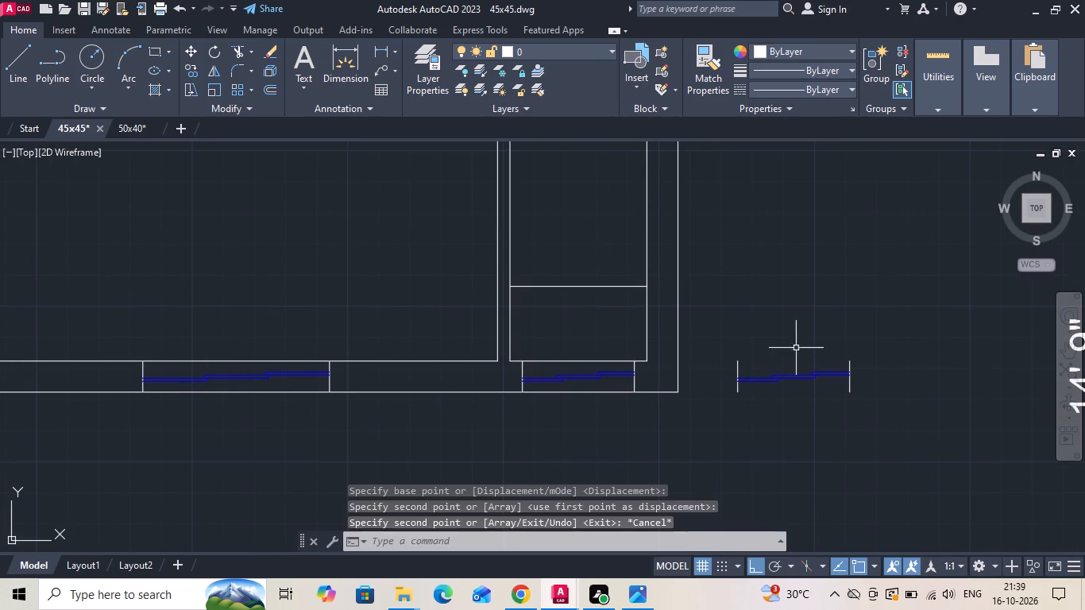
# Rotate the new window copy 270 degrees so that it stands vertically.
pyautogui.moveTo(727, 340); pyautogui.dragTo(736, 358)
pyautogui.click(867, 419)
pyautogui.rightClick(815, 342)
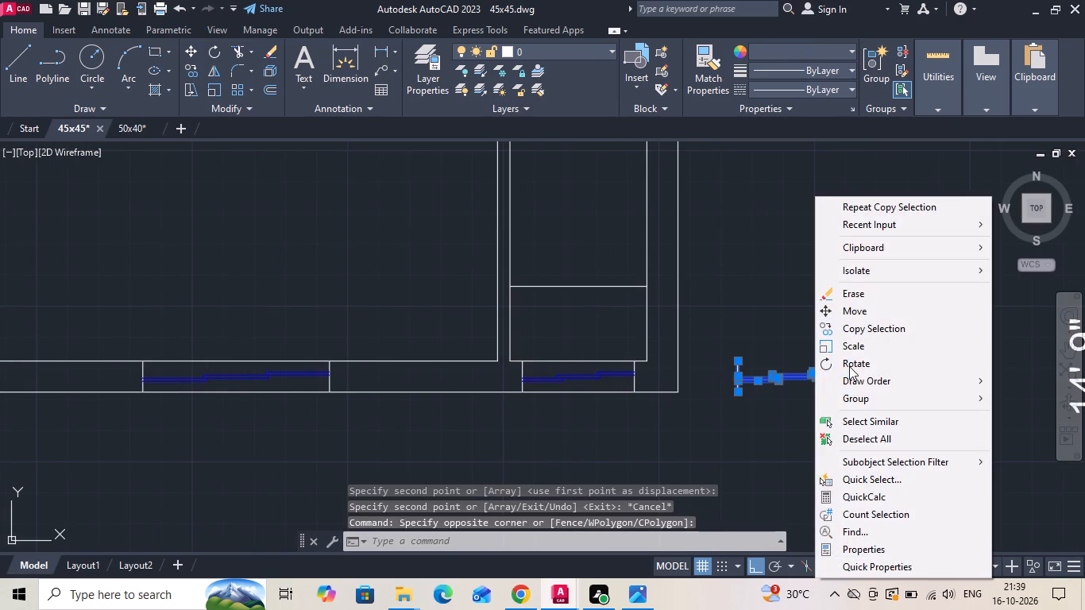
pyautogui.click(851, 366)
pyautogui.click(833, 315)
pyautogui.click(828, 346)
# Move the vertical window into the puja room's right wall, with its lower end line level with the 2' offset line.
pyautogui.moveTo(726, 355); pyautogui.dragTo(743, 322)
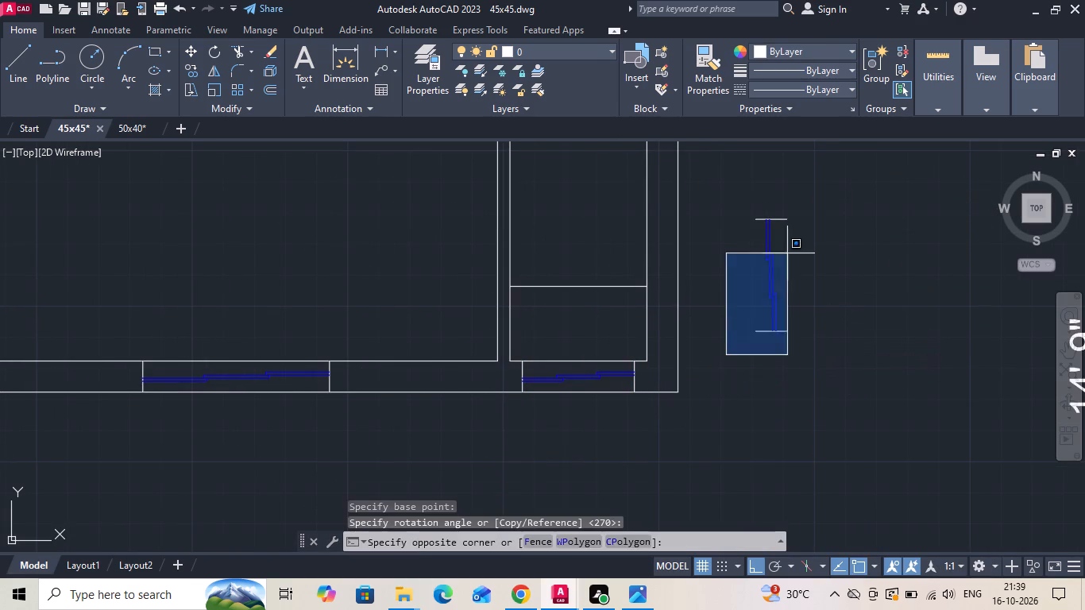
pyautogui.click(821, 189)
pyautogui.rightClick(821, 189)
pyautogui.click(844, 298)
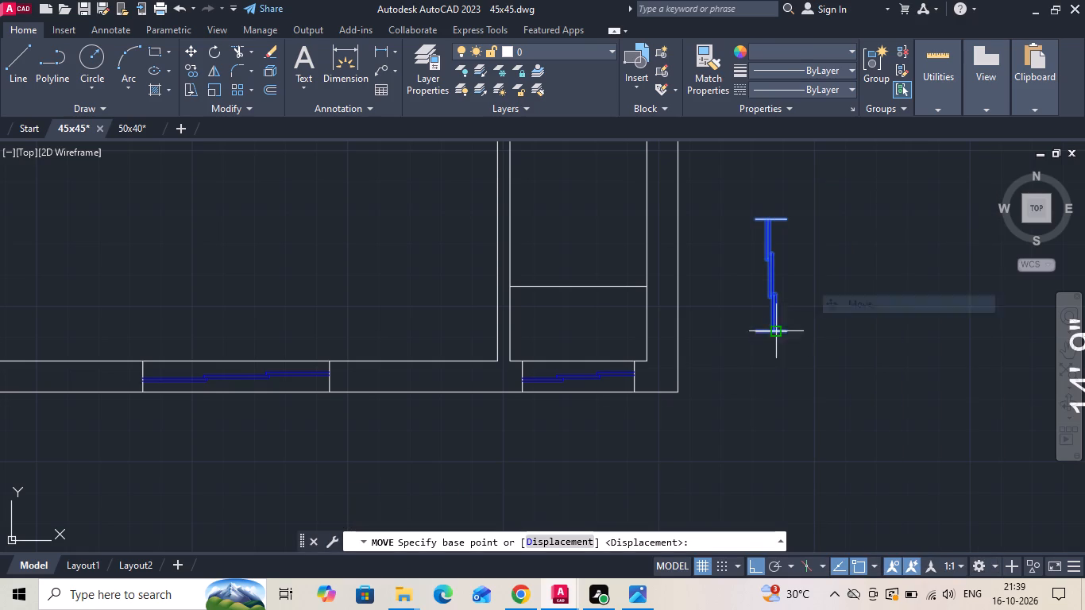
pyautogui.click(754, 334)
pyautogui.click(644, 284)
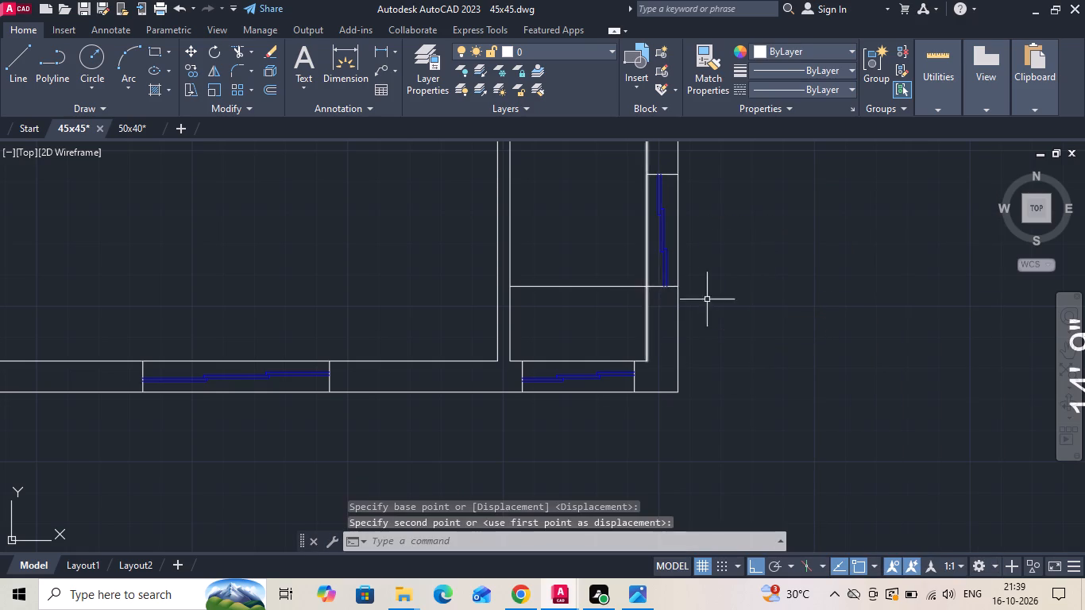
# Compare the position of the puja room's right-wall window with the same window on the reference plan.
pyautogui.scroll(-2, 777, 362)
pyautogui.moveTo(326, 353); pyautogui.dragTo(695, 300, button='middle')
pyautogui.scroll(2, 227, 251)
pyautogui.scroll(-1, 210, 326)
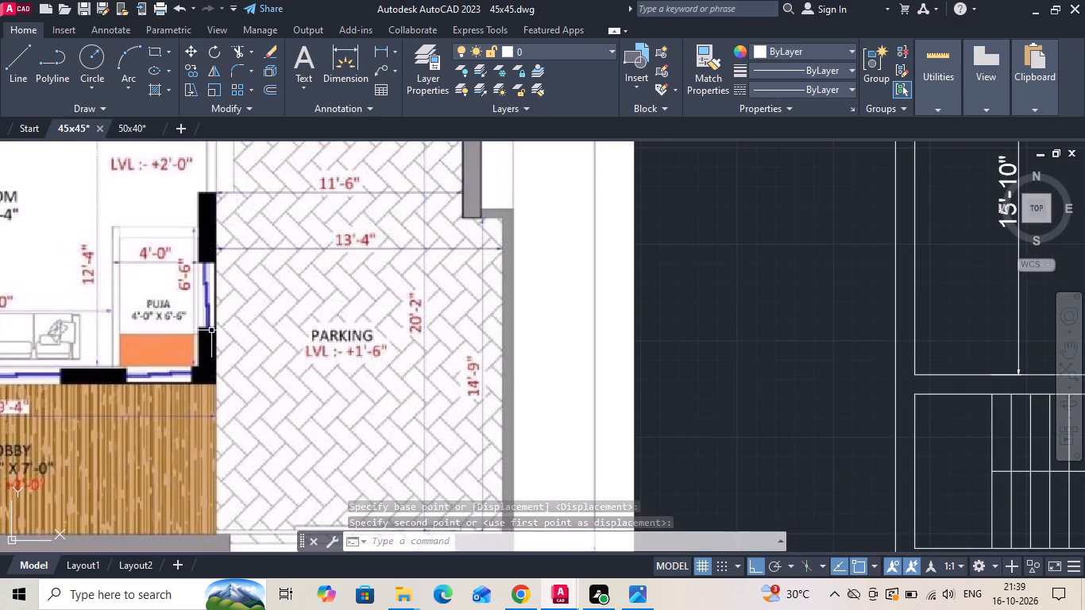
pyautogui.scroll(-1, 91, 275)
pyautogui.moveTo(882, 303); pyautogui.dragTo(869, 303, button='middle')
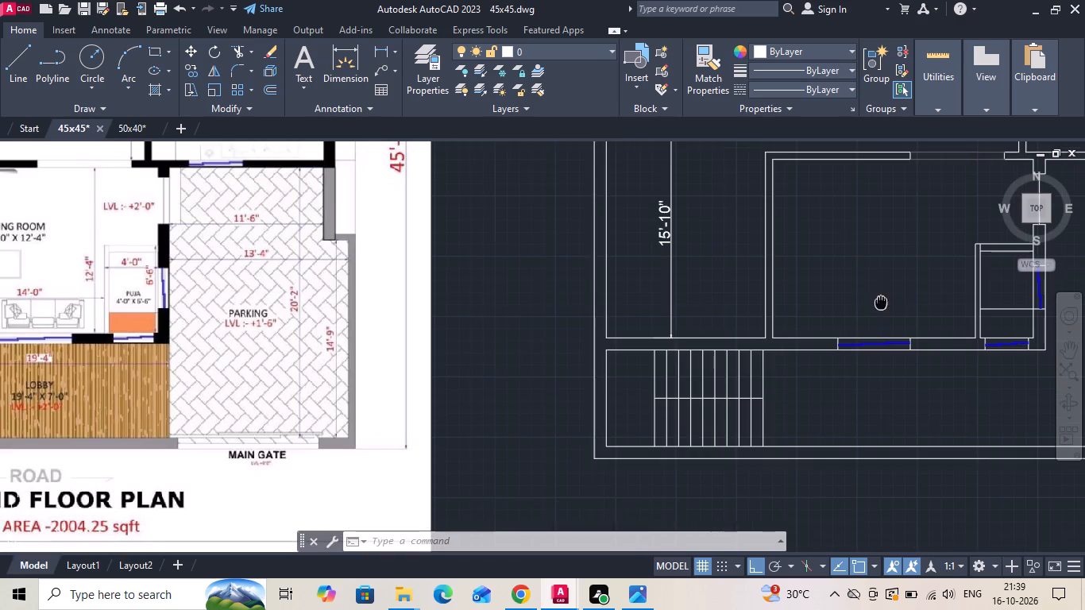
pyautogui.moveTo(869, 303); pyautogui.dragTo(546, 291, button='middle')
pyautogui.scroll(2, 701, 249)
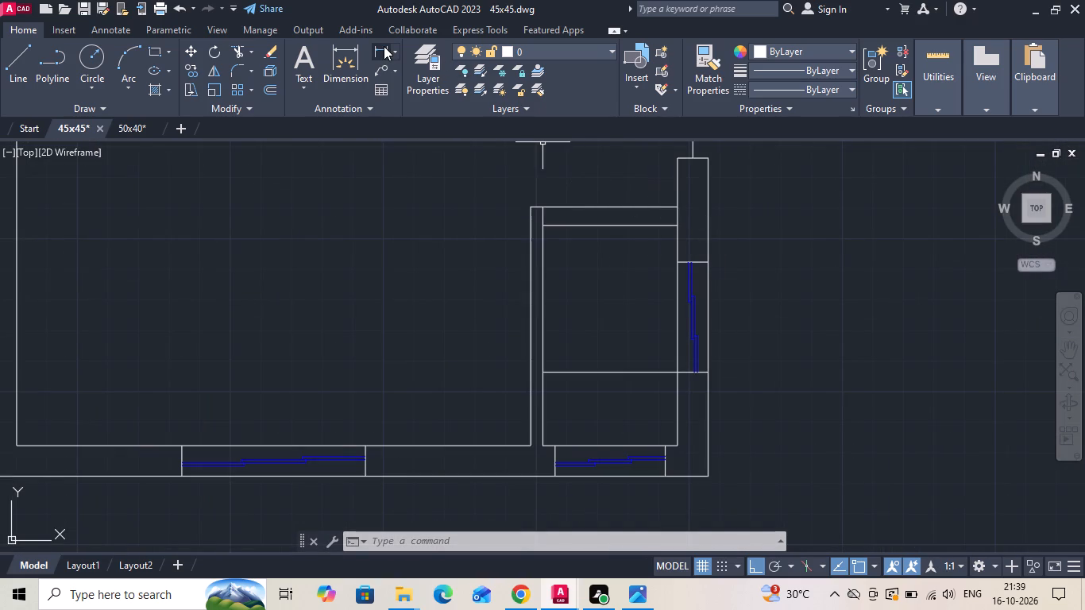
# Measure the distance from the puja room's top wall line to the upper end of the right-wall window.
pyautogui.click(384, 46)
pyautogui.click(677, 210)
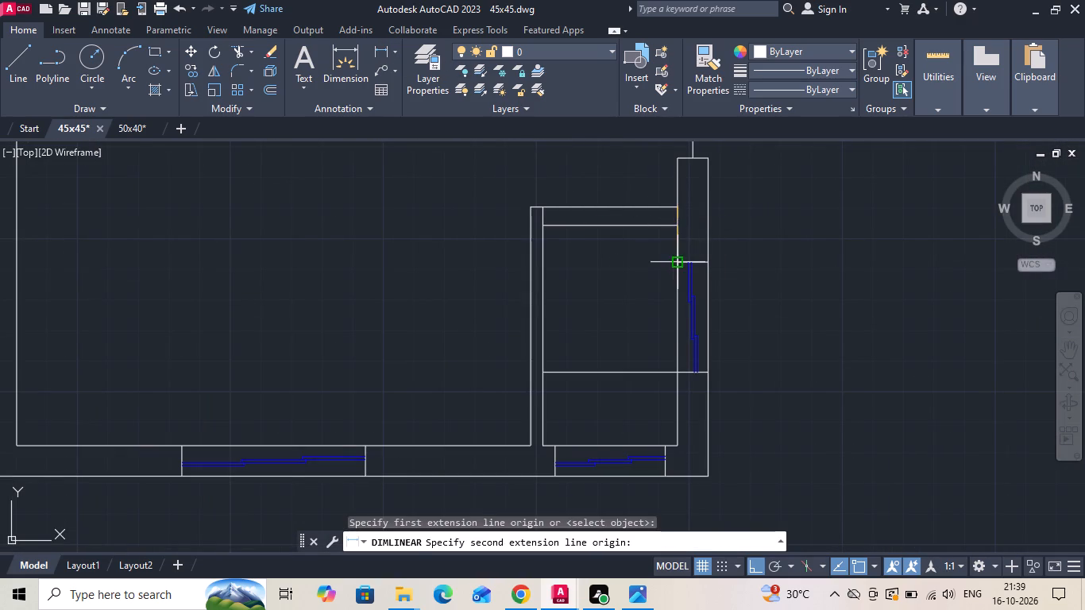
pyautogui.click(672, 264)
pyautogui.press('Escape')
# Measure the length of the puja room's right-wall window on the reference plan.
pyautogui.scroll(-3, 821, 267)
pyautogui.scroll(2, 221, 238)
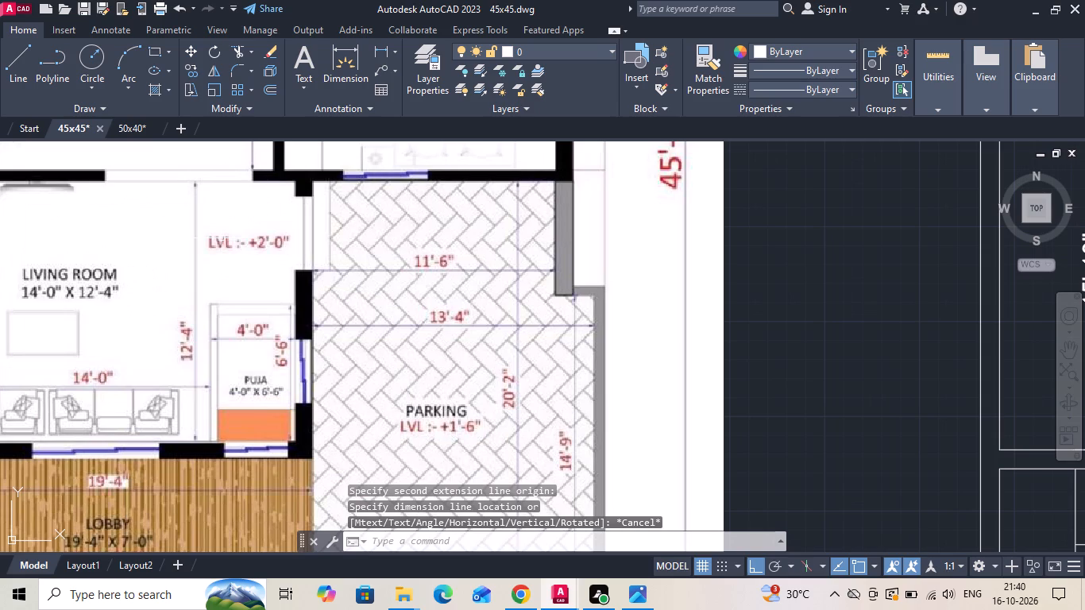
pyautogui.click(380, 44)
pyautogui.scroll(1, 293, 421)
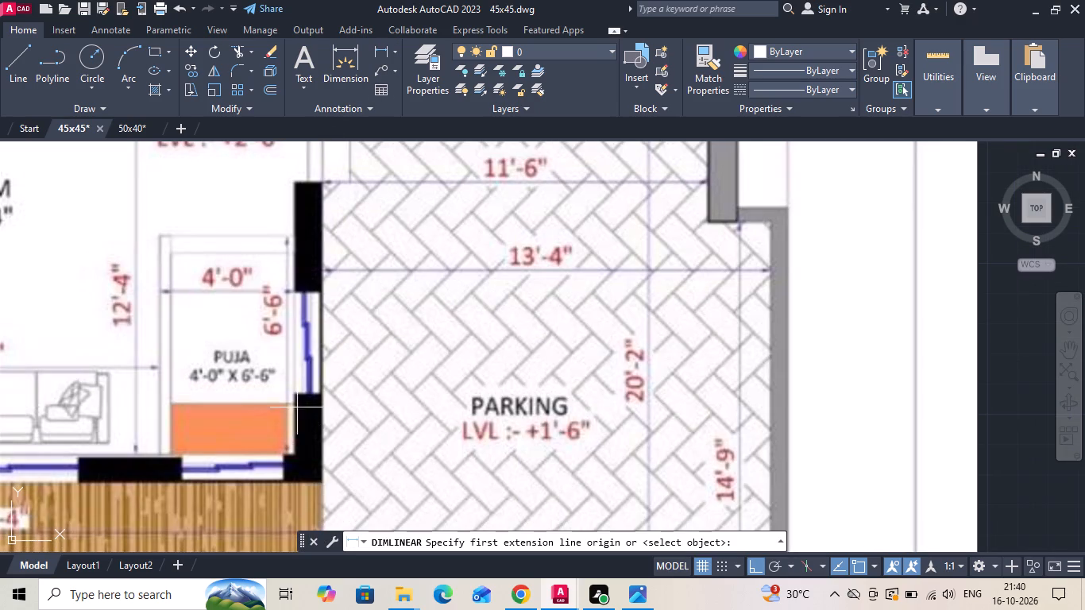
pyautogui.click(298, 396)
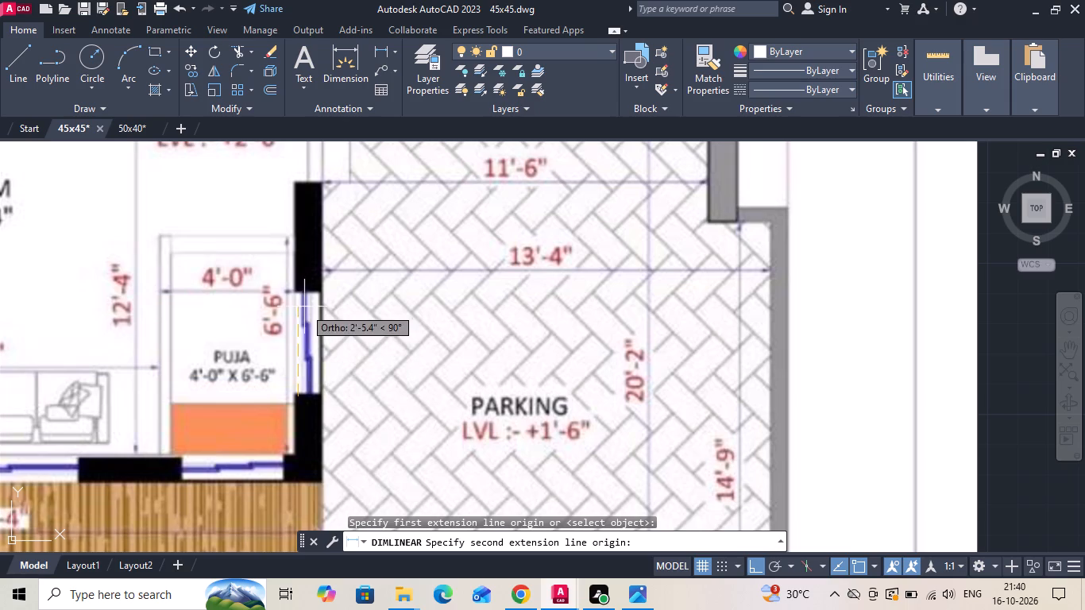
pyautogui.press('Escape')
# Measure the distance from the puja room's top wall line to the right-wall window's upper end on the reference plan.
pyautogui.press('space')
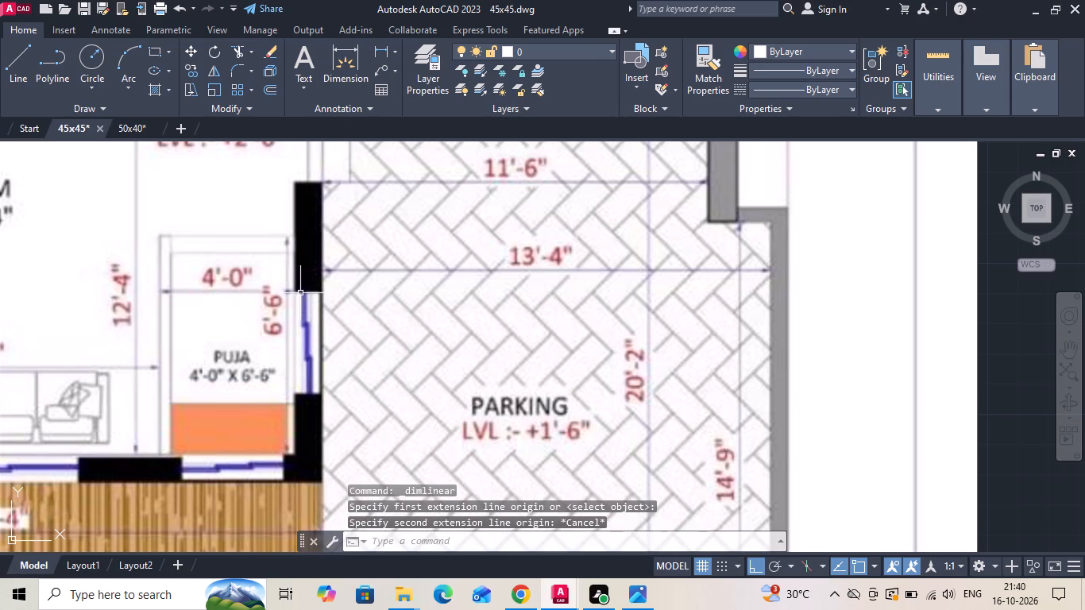
pyautogui.click(295, 237)
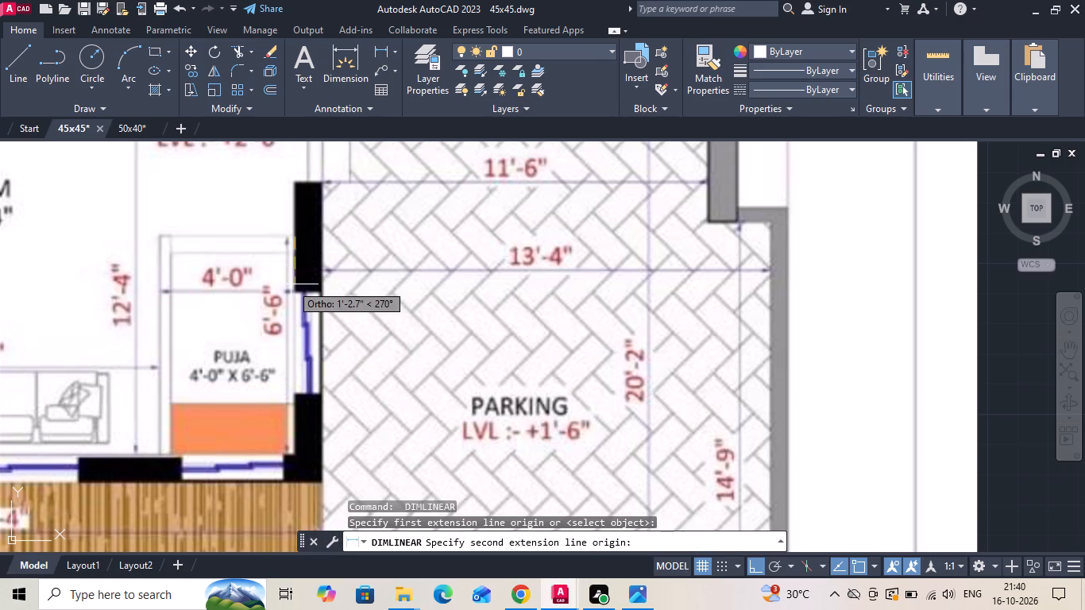
pyautogui.press('Escape')
# Measure the distance from the puja room's top wall line to the right-wall window's upper end in the redrawn plan.
pyautogui.scroll(-2, 221, 297)
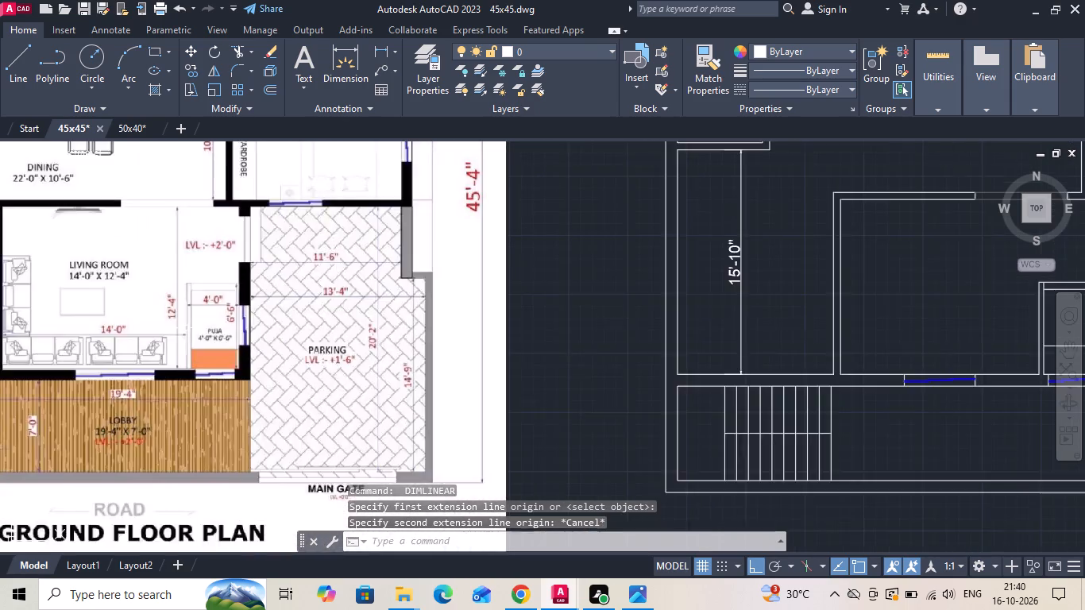
pyautogui.scroll(-1, 181, 338)
pyautogui.scroll(3, 755, 327)
pyautogui.press('space')
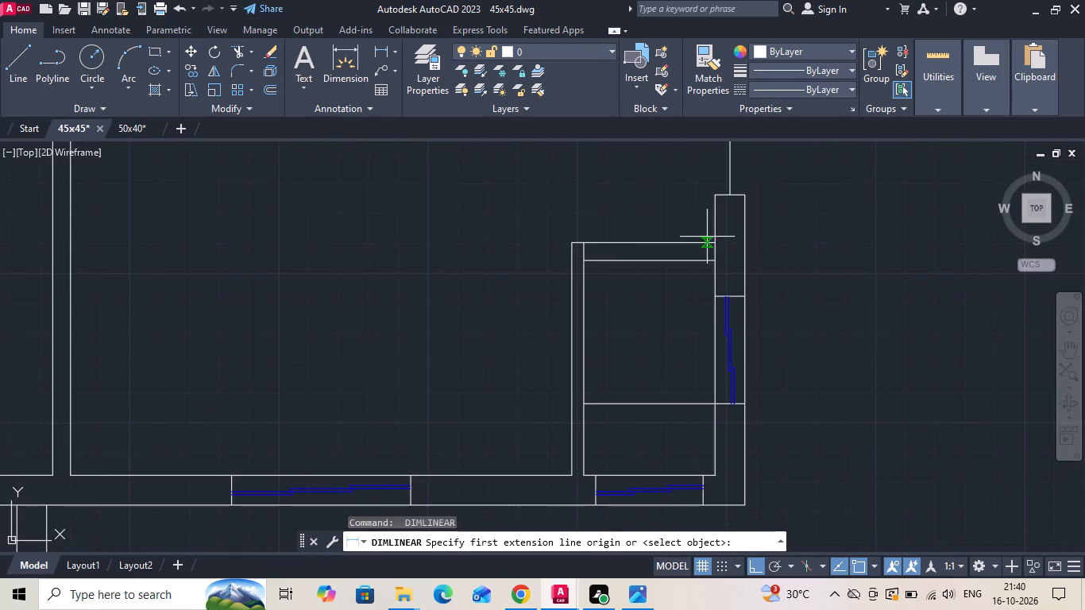
pyautogui.click(712, 241)
pyautogui.click(716, 295)
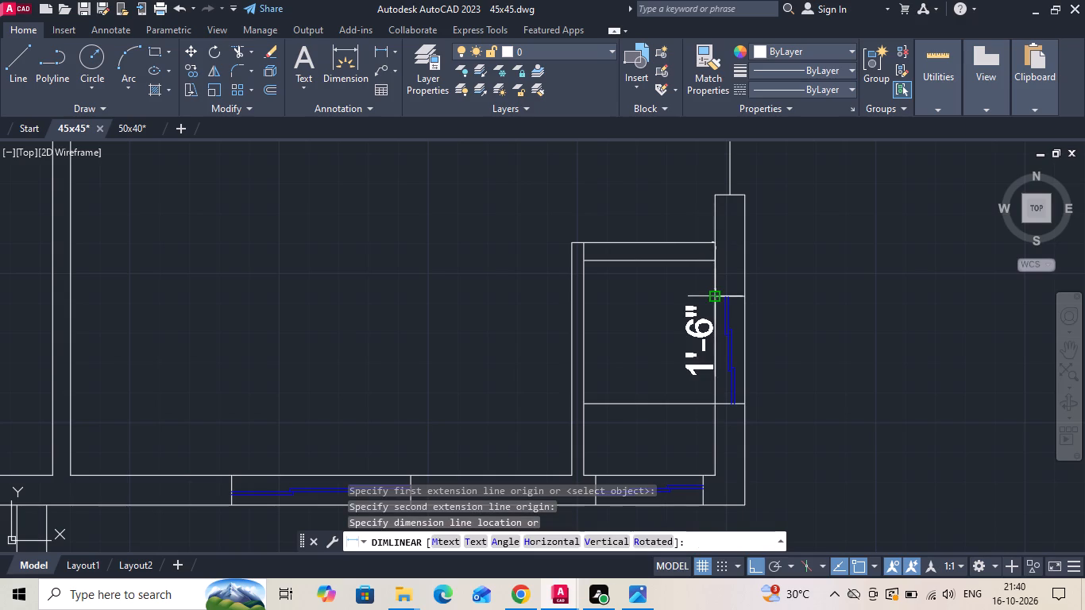
pyautogui.press('Escape')
# Measure the distance from the lower end of the puja room's right-wall window to the bottom wall in the redrawn plan.
pyautogui.press('space')
pyautogui.click(712, 402)
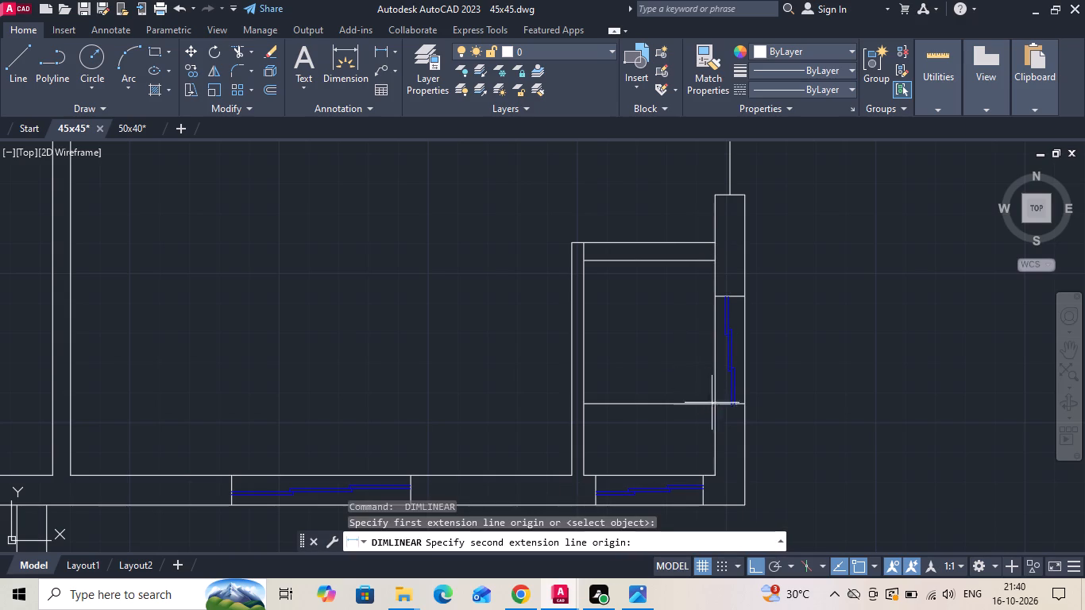
pyautogui.click(712, 476)
pyautogui.press('Escape')
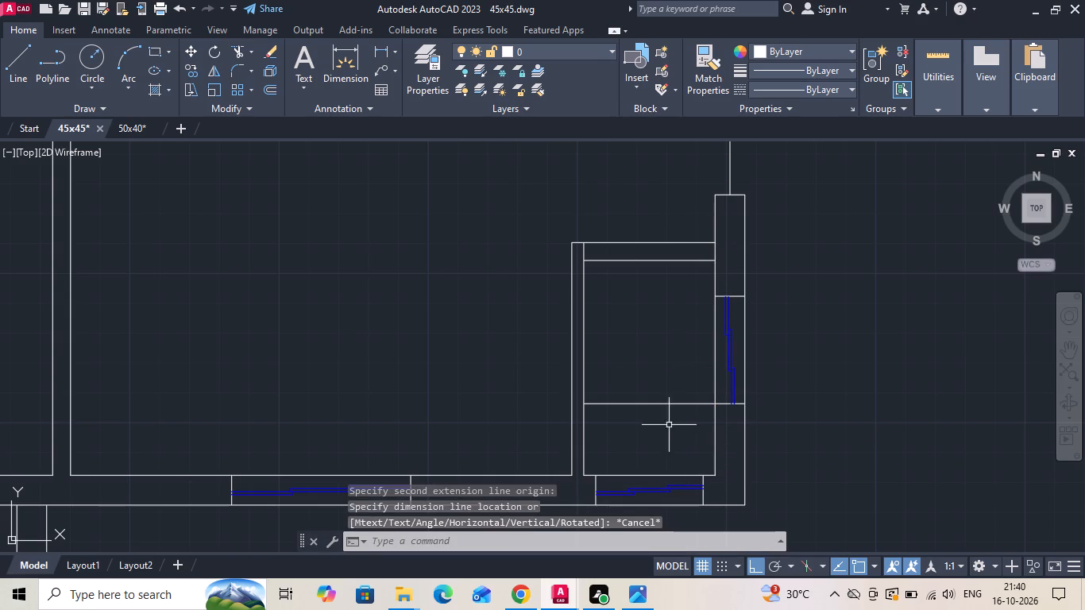
# Match the properties of the puja room's left and top wall lines to the thin grey line across the living room's top-wall opening.
pyautogui.moveTo(669, 425); pyautogui.dragTo(654, 399, button='middle')
pyautogui.scroll(-3, 653, 395)
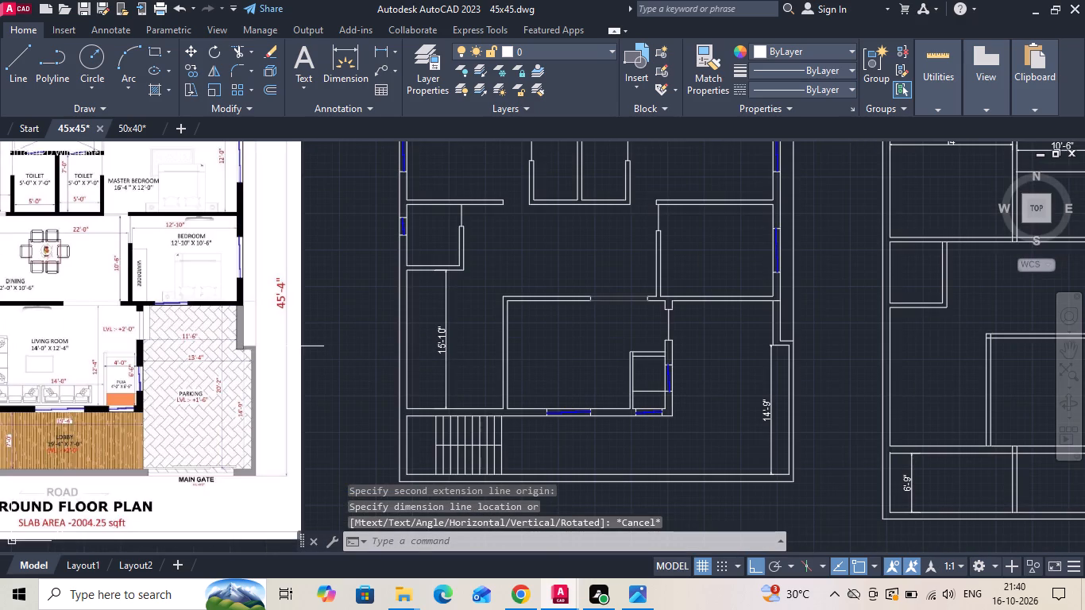
pyautogui.scroll(2, 95, 364)
pyautogui.scroll(-2, 106, 350)
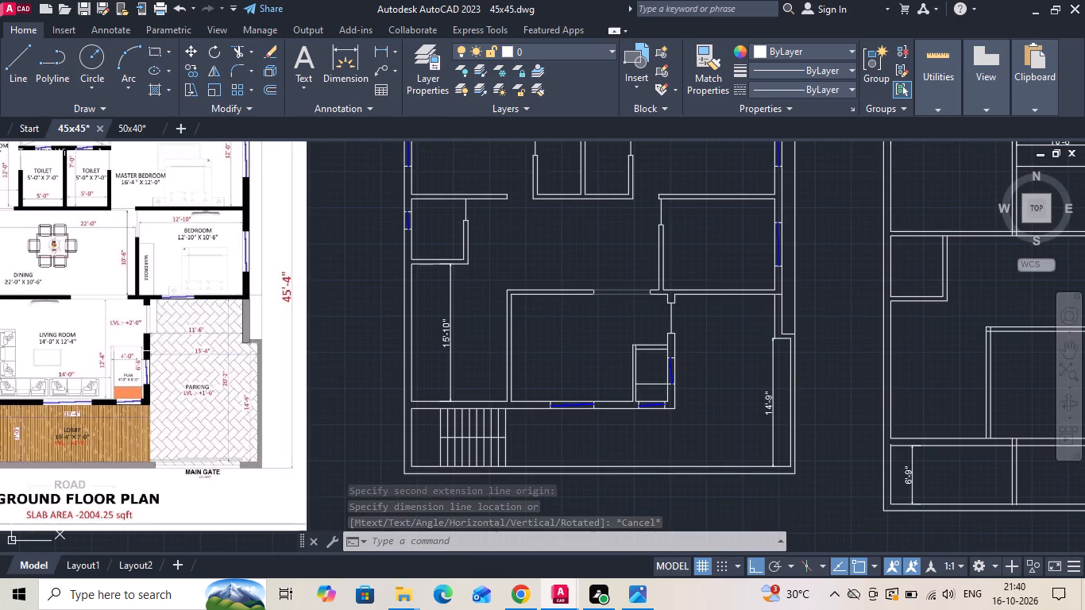
pyautogui.scroll(2, 681, 363)
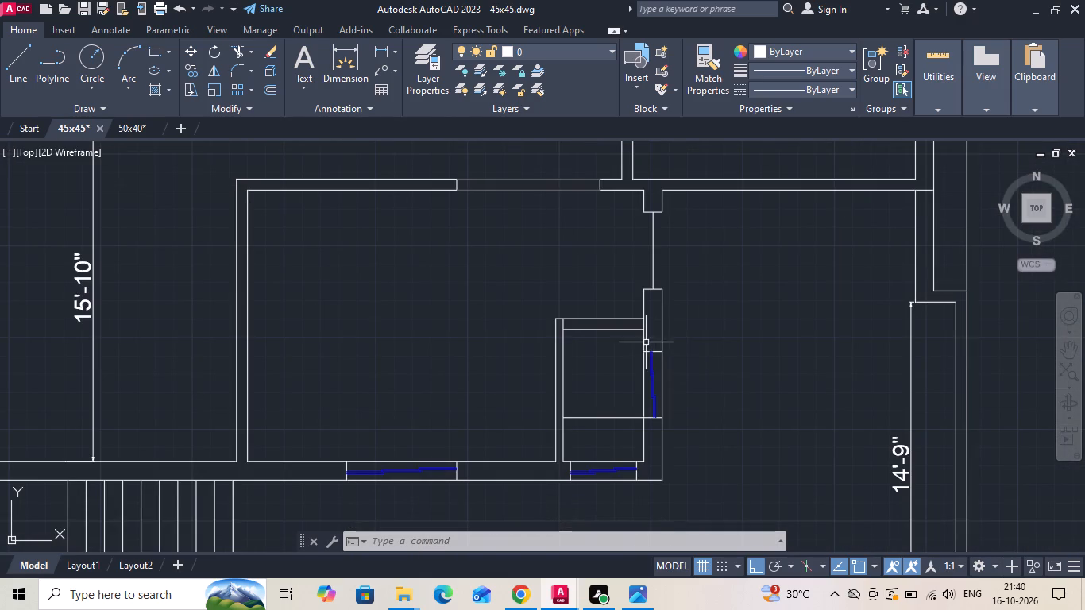
pyautogui.scroll(-2, 723, 324)
pyautogui.scroll(2, 696, 344)
pyautogui.scroll(2, 628, 288)
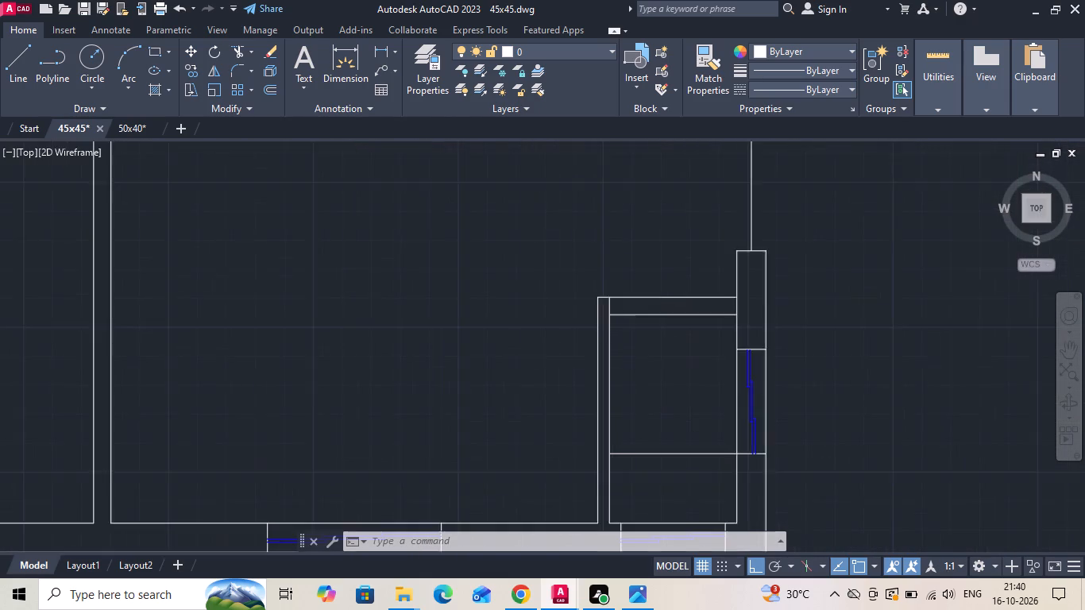
pyautogui.moveTo(631, 282); pyautogui.dragTo(599, 322)
pyautogui.click(548, 374)
pyautogui.click(712, 71)
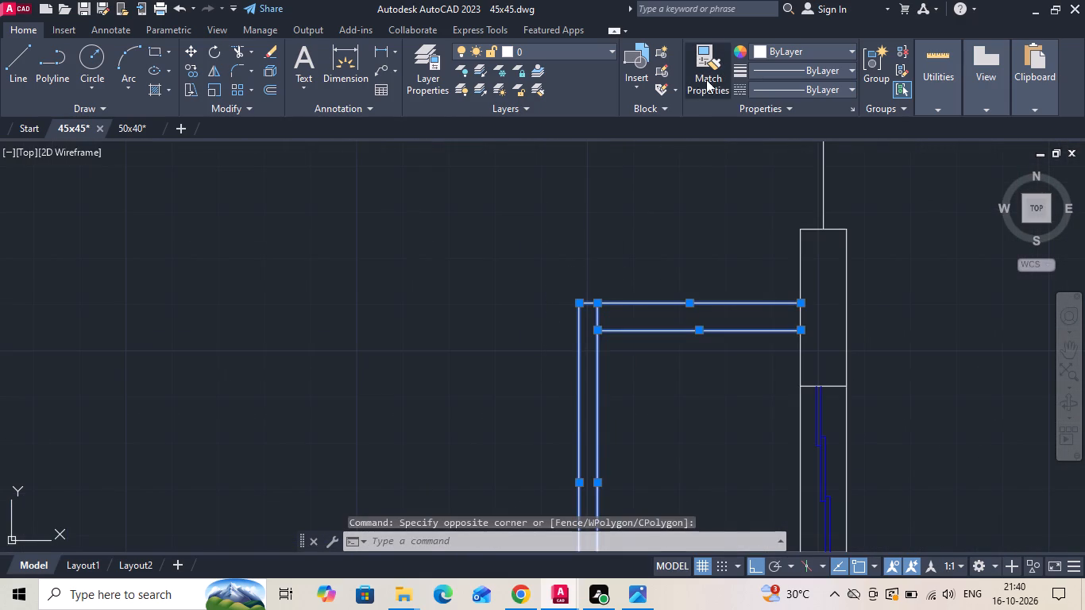
pyautogui.scroll(-2, 611, 261)
pyautogui.click(581, 155)
pyautogui.moveTo(624, 230); pyautogui.dragTo(595, 297)
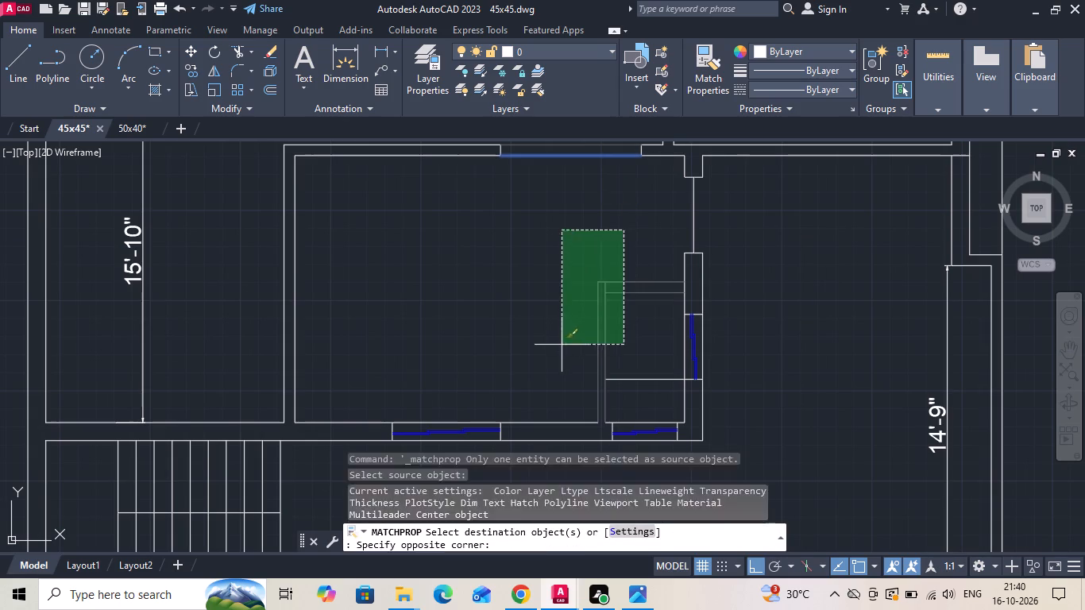
pyautogui.click(562, 345)
pyautogui.scroll(-2, 638, 361)
pyautogui.press('Escape')
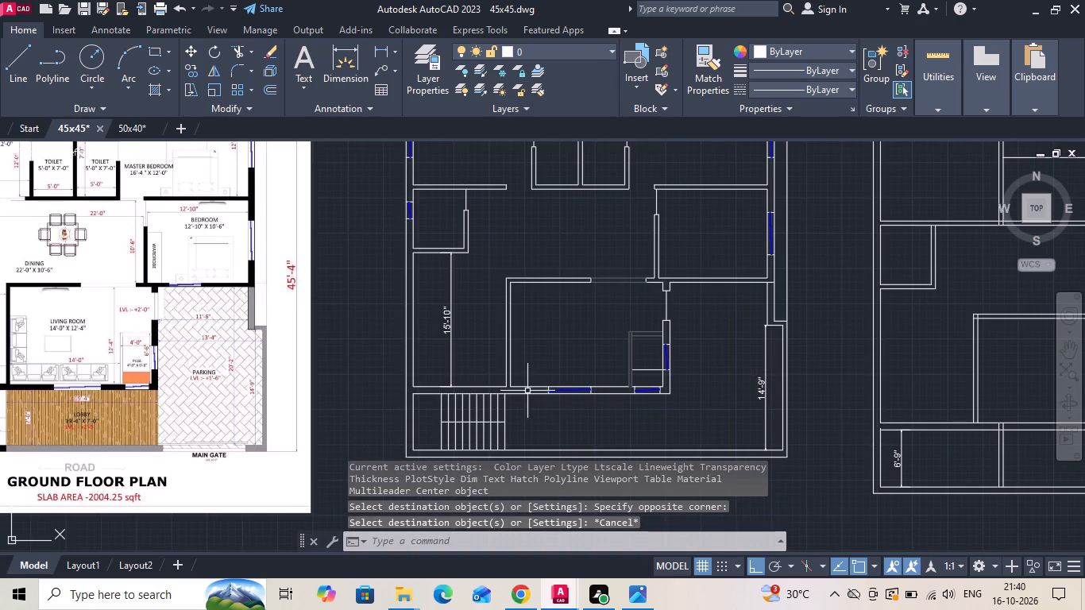
# Examine the puja room and its neighbouring windows on the reference plan.
pyautogui.scroll(3, 661, 379)
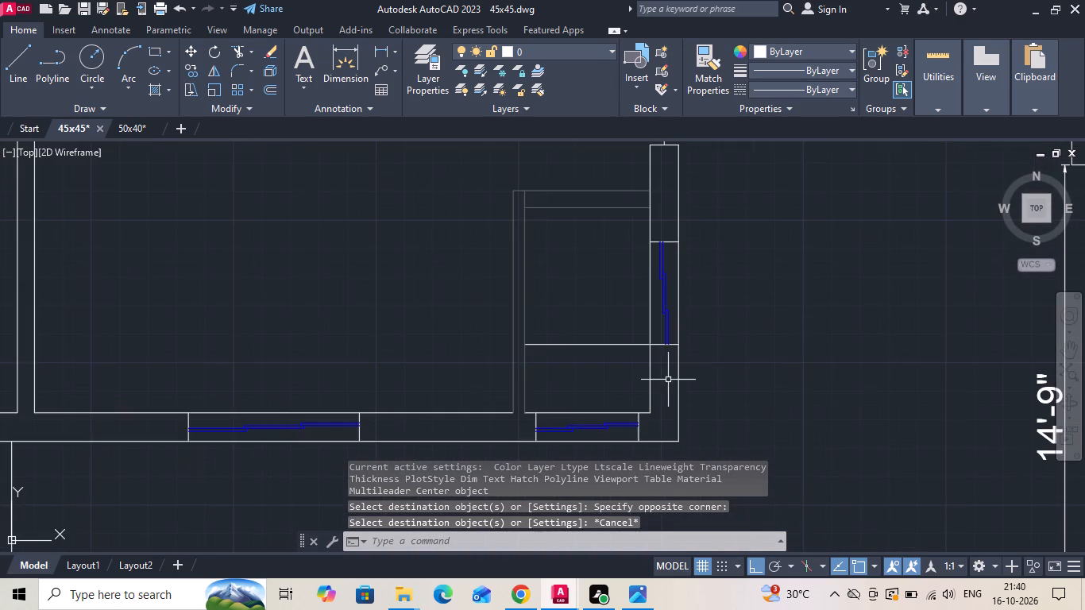
pyautogui.scroll(-2, 724, 347)
pyautogui.moveTo(263, 351); pyautogui.dragTo(719, 308, button='middle')
pyautogui.scroll(1, 203, 307)
pyautogui.scroll(1, 408, 310)
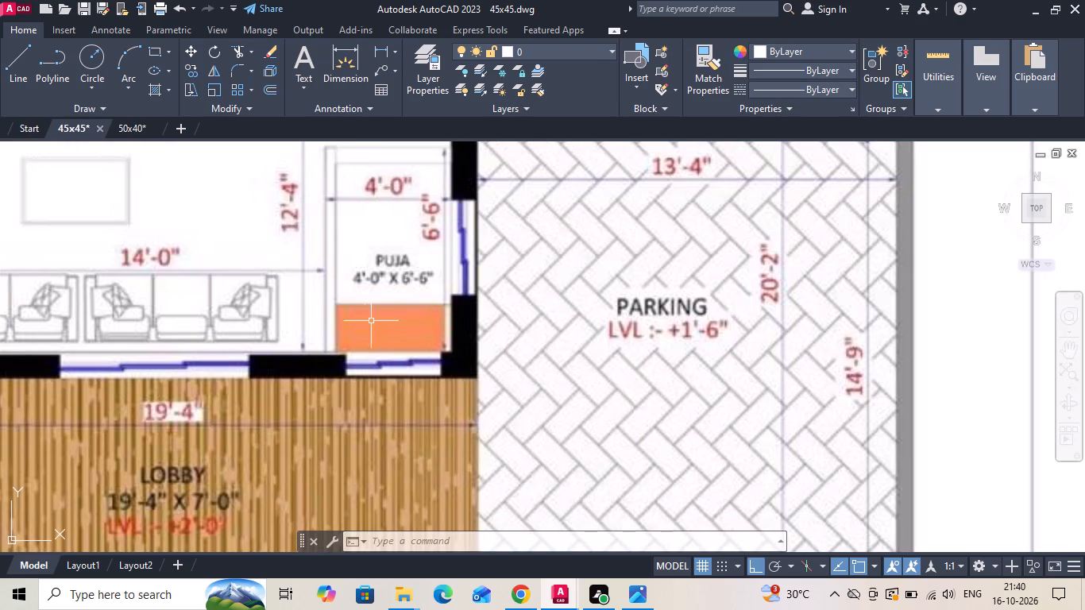
pyautogui.scroll(-1, 365, 322)
pyautogui.scroll(1, 411, 272)
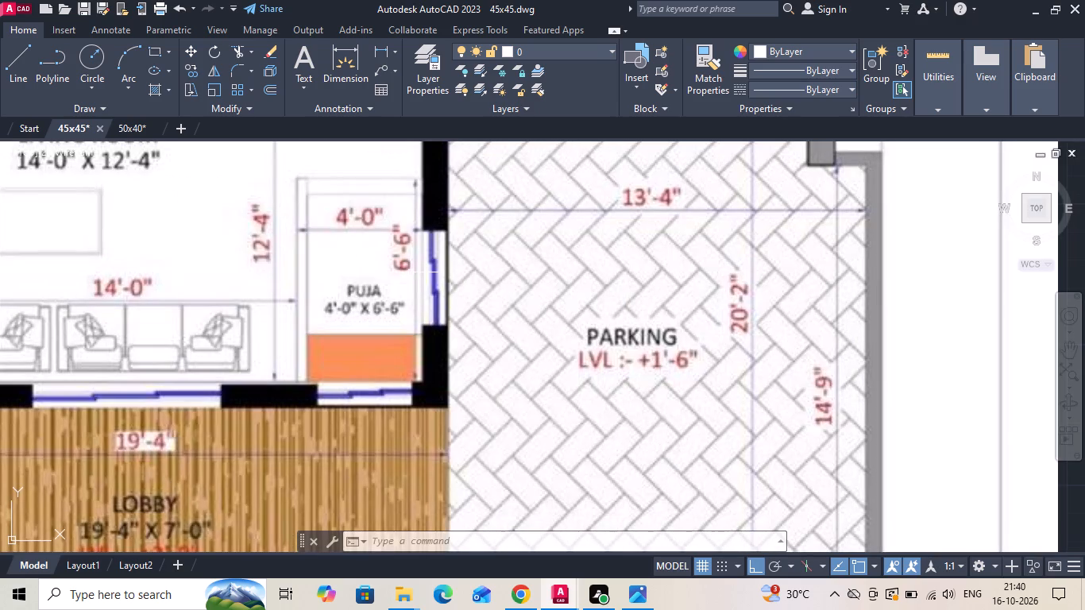
pyautogui.scroll(-1, 411, 272)
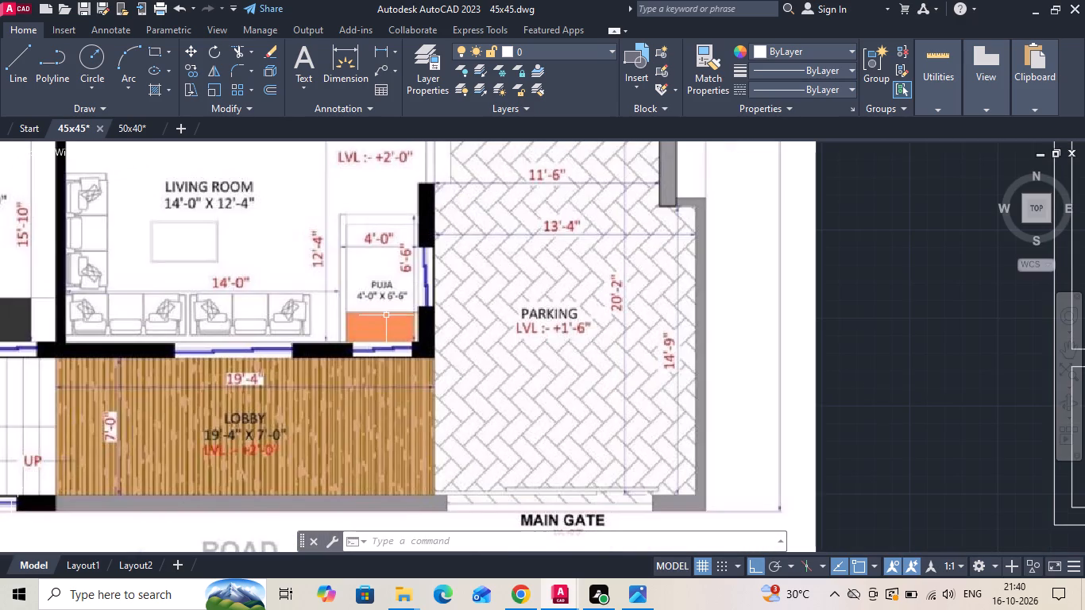
pyautogui.scroll(-2, 386, 316)
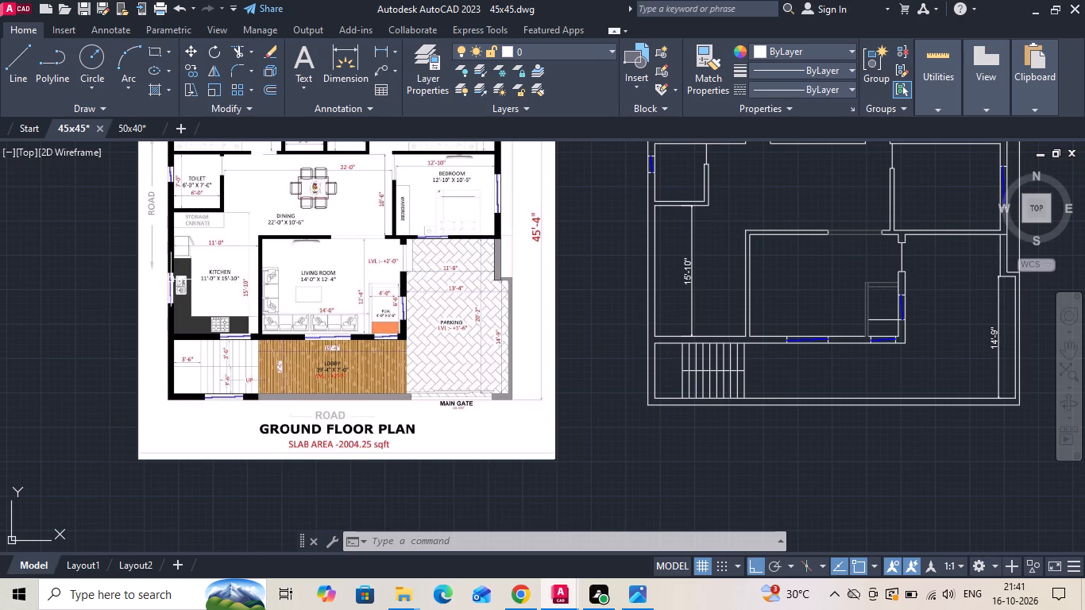
# Measure the width of the living room's bottom-wall window on the reference plan.
pyautogui.click(384, 52)
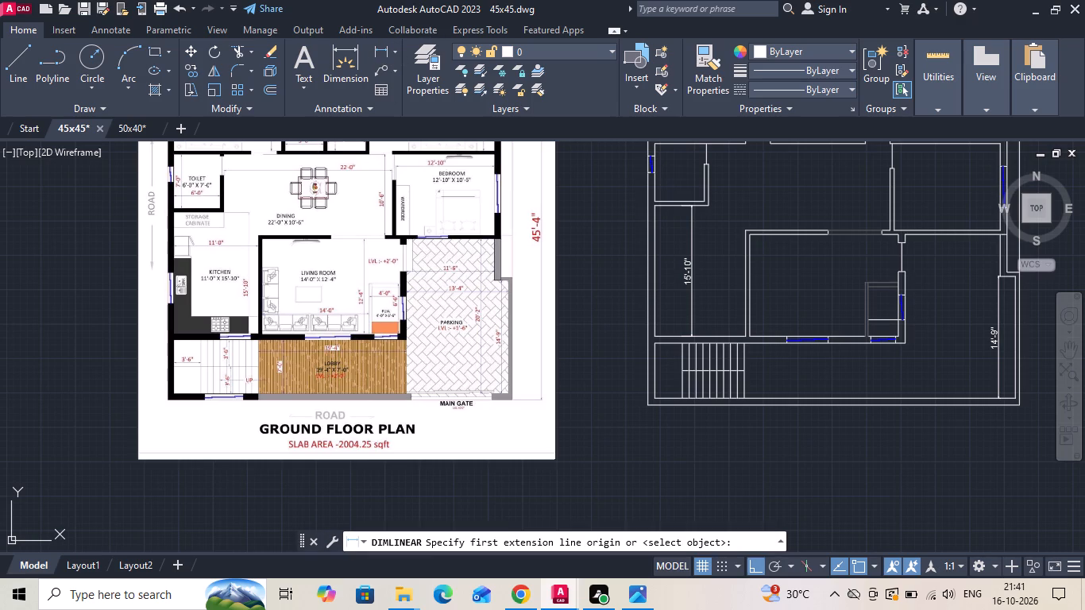
pyautogui.scroll(4, 318, 338)
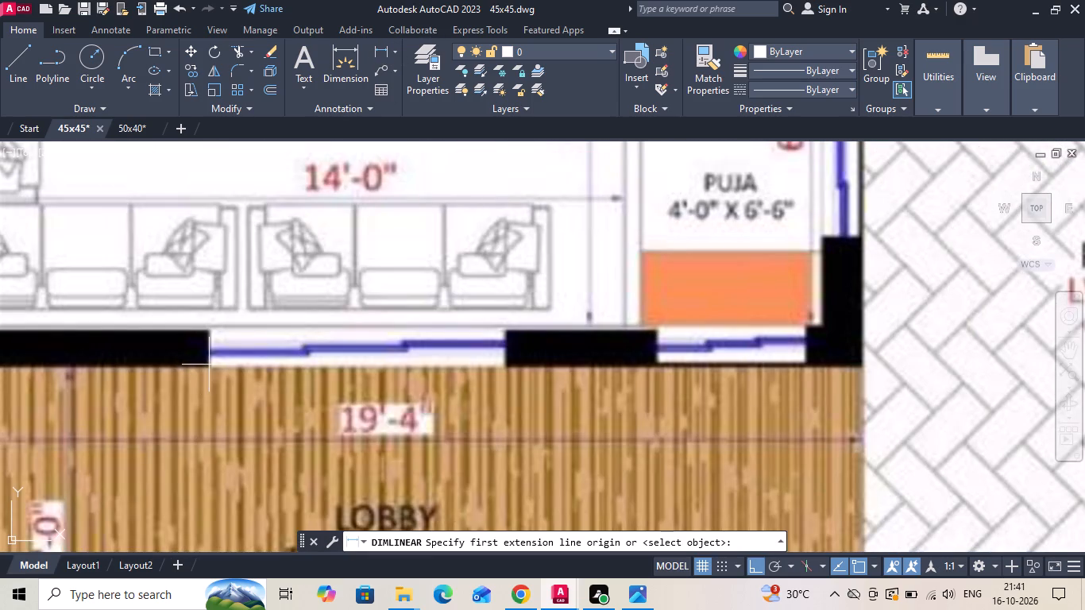
pyautogui.click(210, 365)
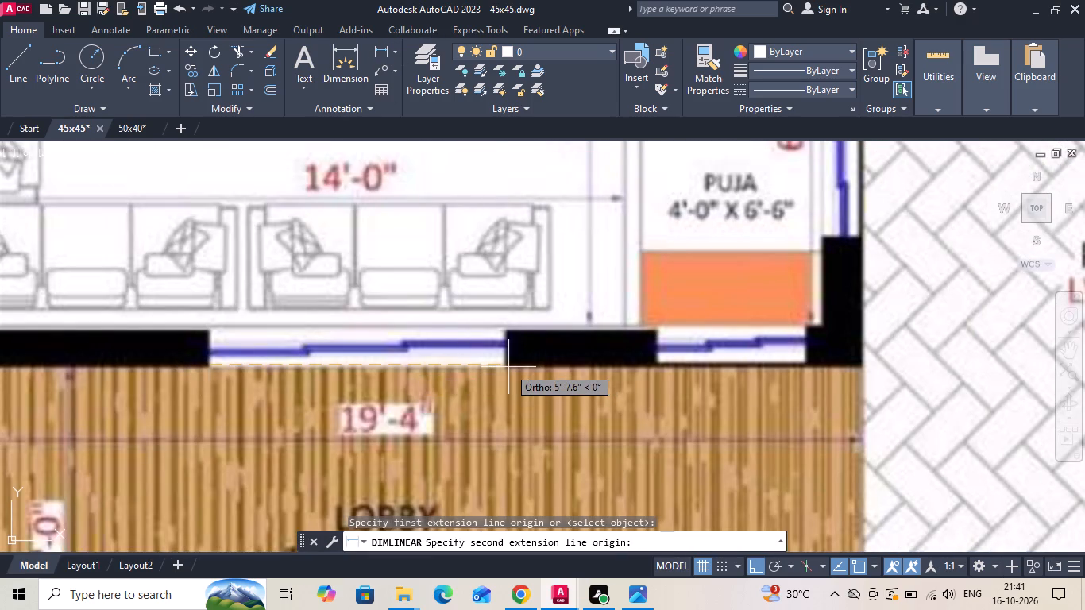
pyautogui.press('Escape')
# Measure the width of the living room's bottom-wall window in the redrawn plan.
pyautogui.scroll(-4, 208, 284)
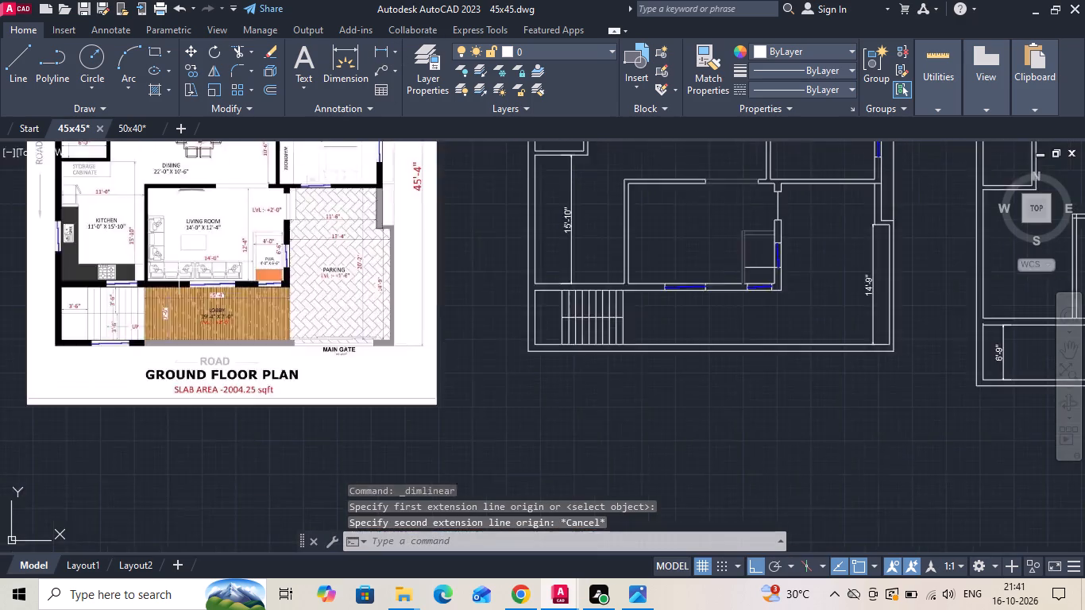
pyautogui.scroll(2, 735, 292)
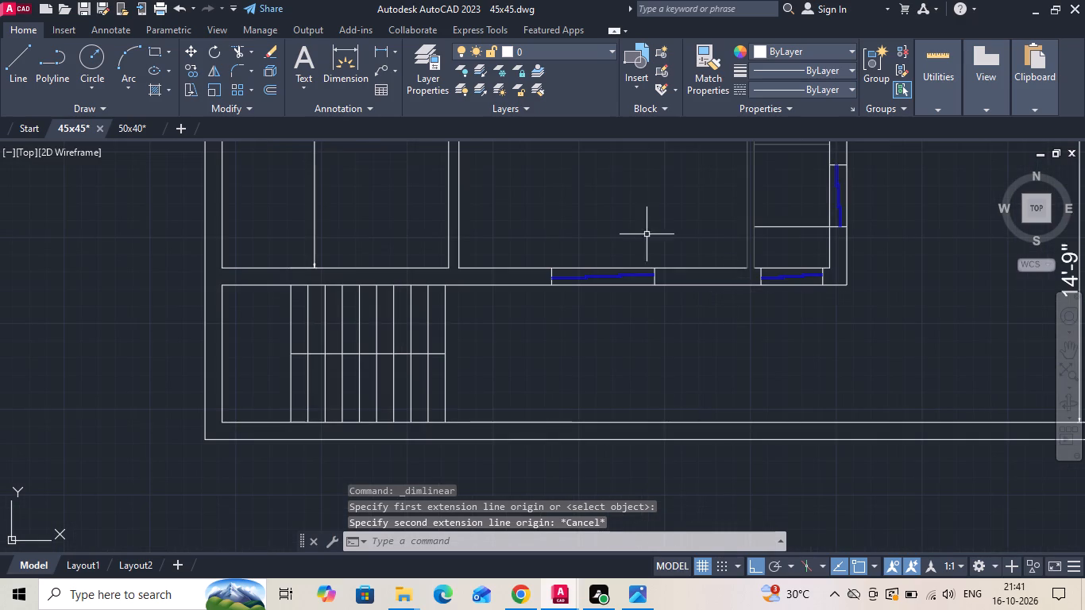
pyautogui.click(379, 54)
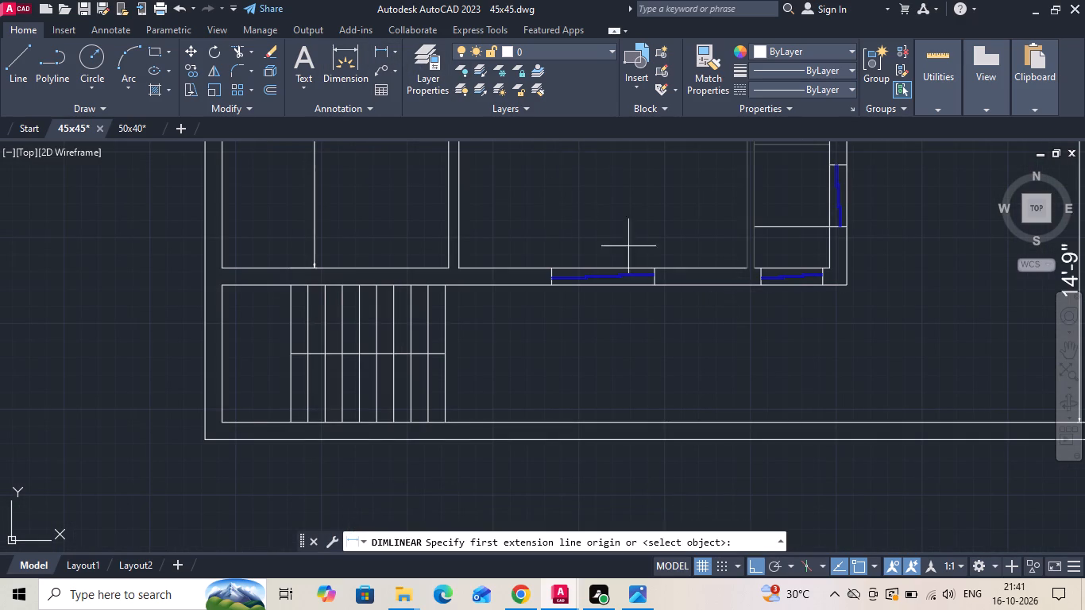
pyautogui.scroll(1, 628, 246)
pyautogui.click(665, 279)
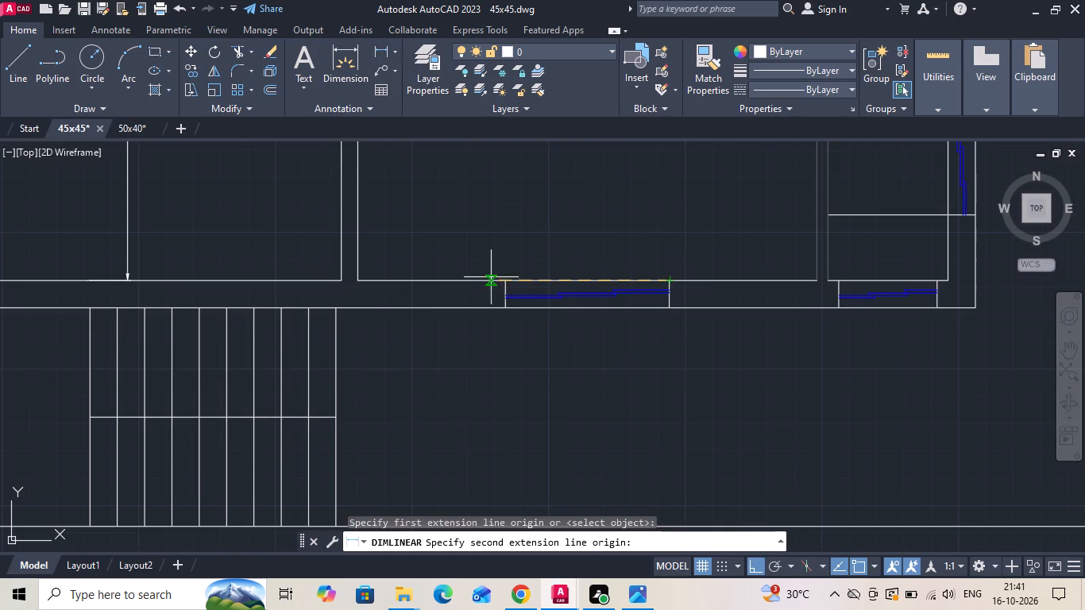
pyautogui.click(507, 282)
pyautogui.press('Escape')
# Move the left edge line of the living room's bottom-wall window 6 inches to the left.
pyautogui.scroll(2, 576, 261)
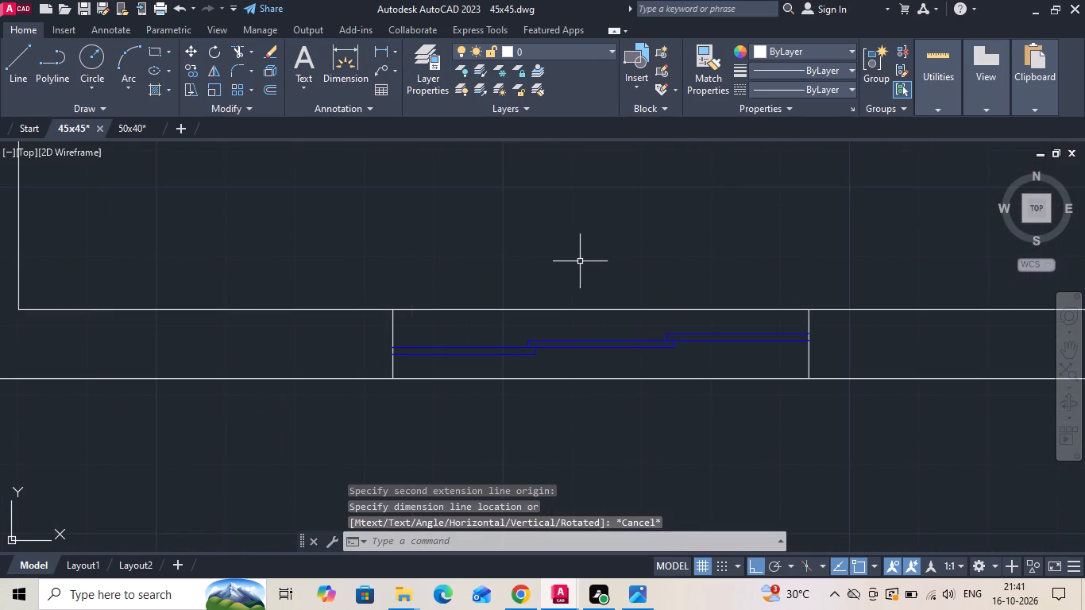
pyautogui.scroll(-2, 607, 294)
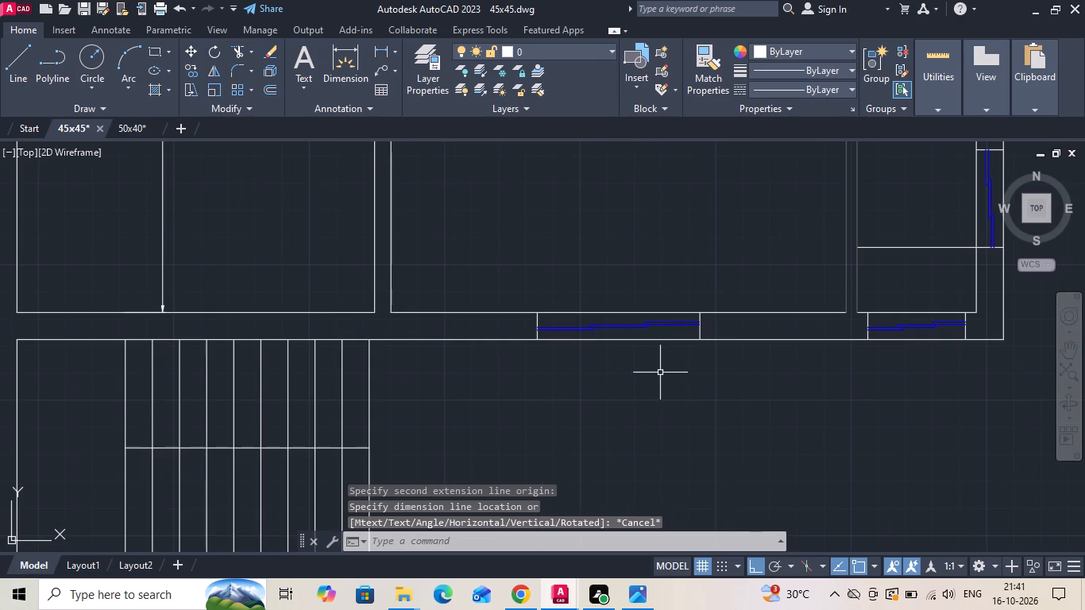
pyautogui.scroll(-2, 662, 384)
pyautogui.scroll(2, 641, 359)
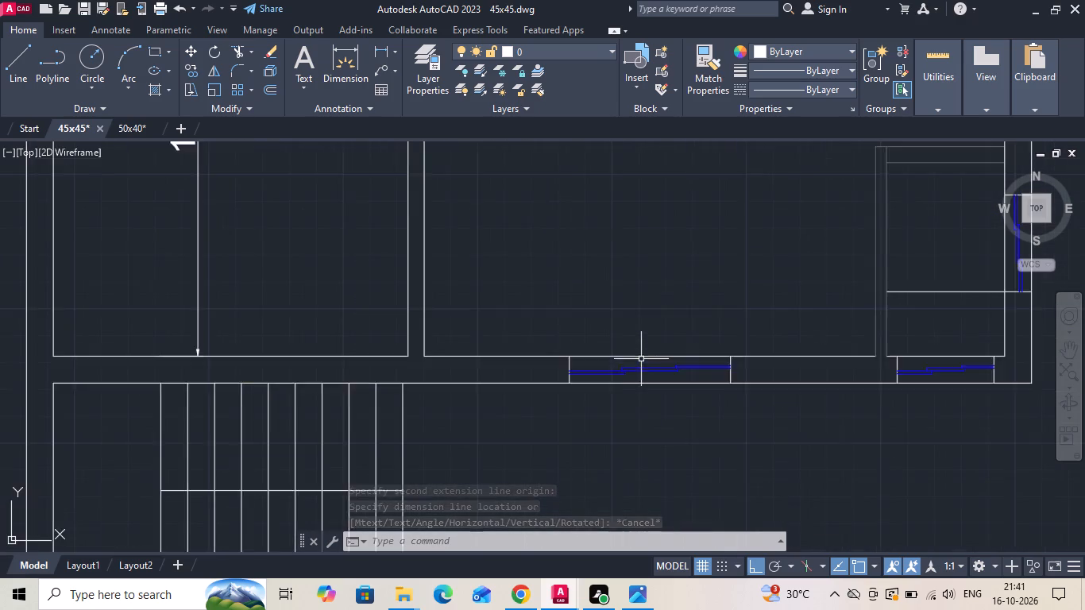
pyautogui.scroll(6, 641, 359)
pyautogui.scroll(-3, 638, 376)
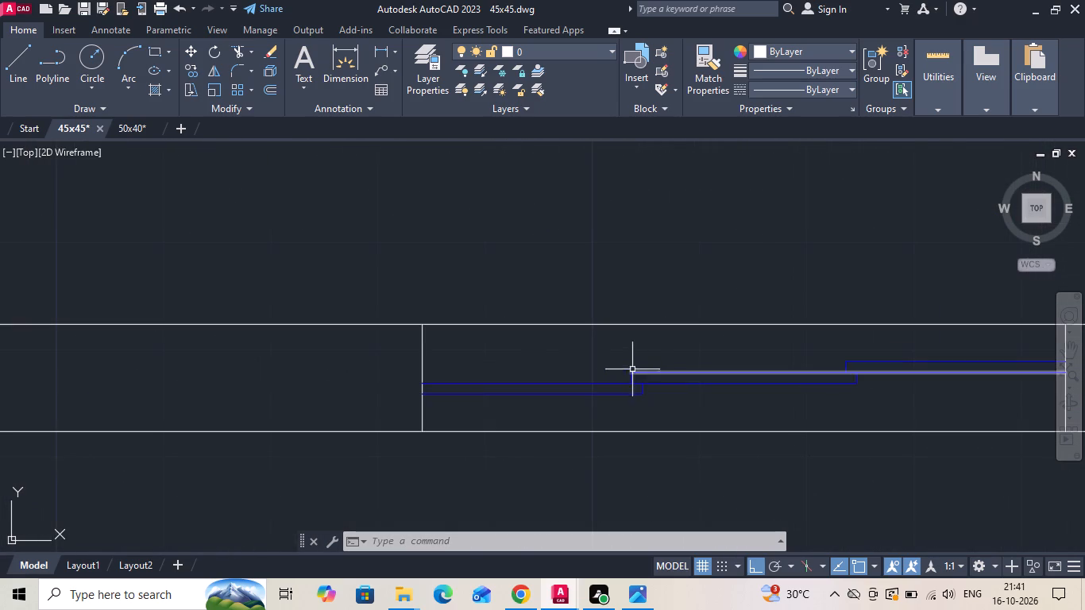
pyautogui.scroll(-1, 558, 352)
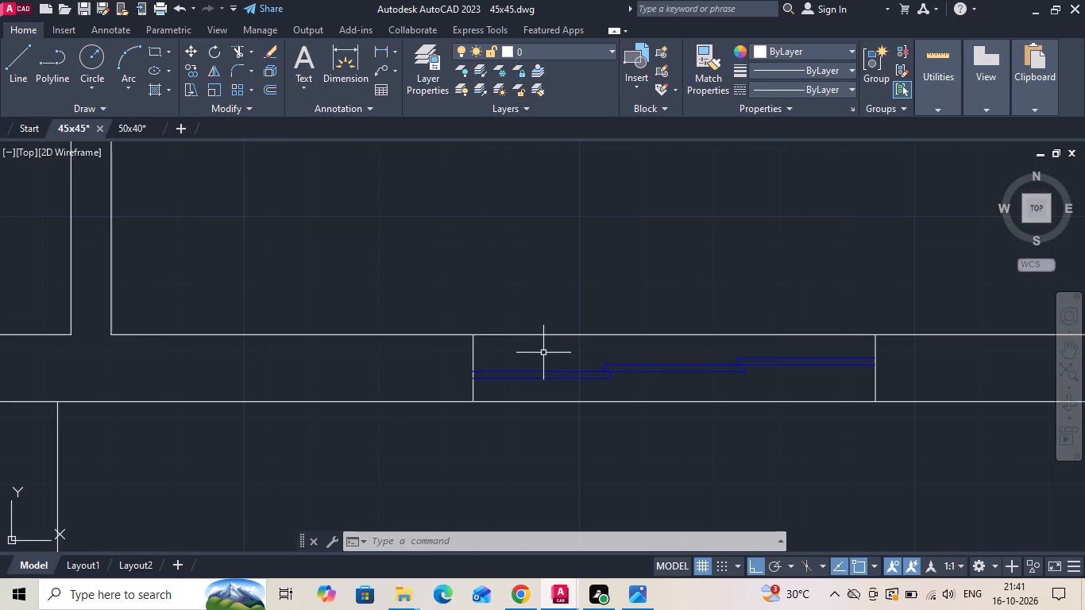
pyautogui.moveTo(523, 353); pyautogui.dragTo(457, 354)
pyautogui.click(411, 354)
pyautogui.rightClick(459, 245)
pyautogui.click(487, 291)
pyautogui.moveTo(614, 276); pyautogui.dragTo(592, 276)
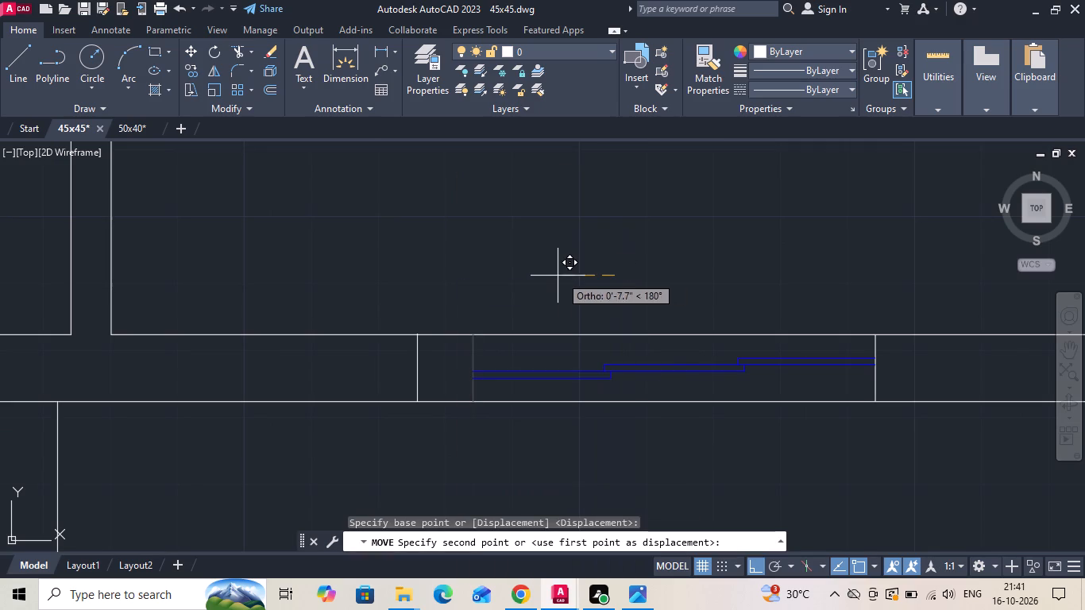
pyautogui.press('6')
pyautogui.press('Return')
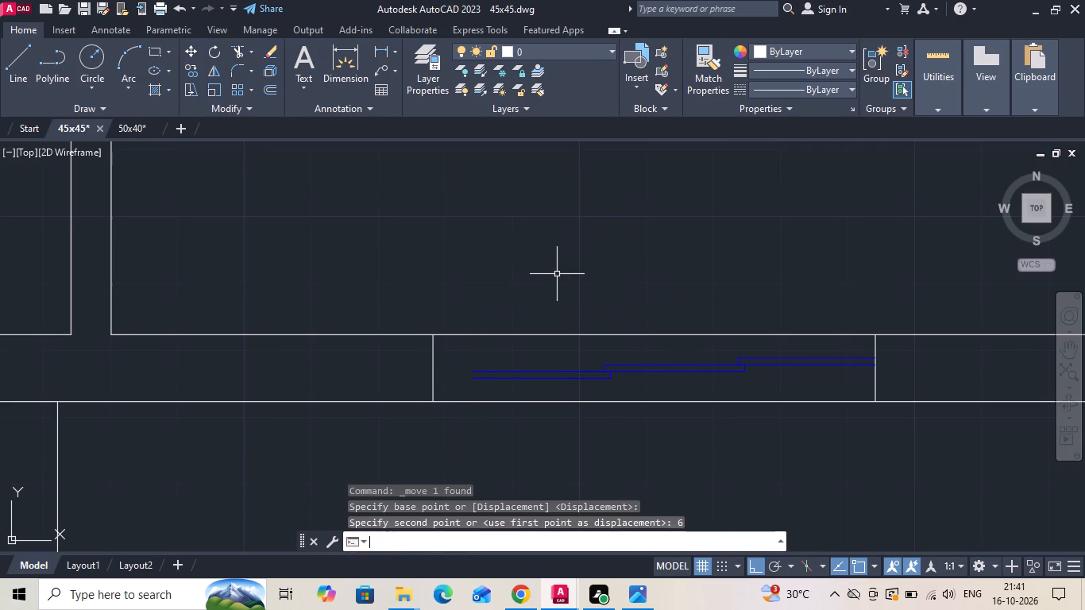
# Move the right edge line of the living room's bottom-wall window 6 inches to the right.
pyautogui.click(880, 347)
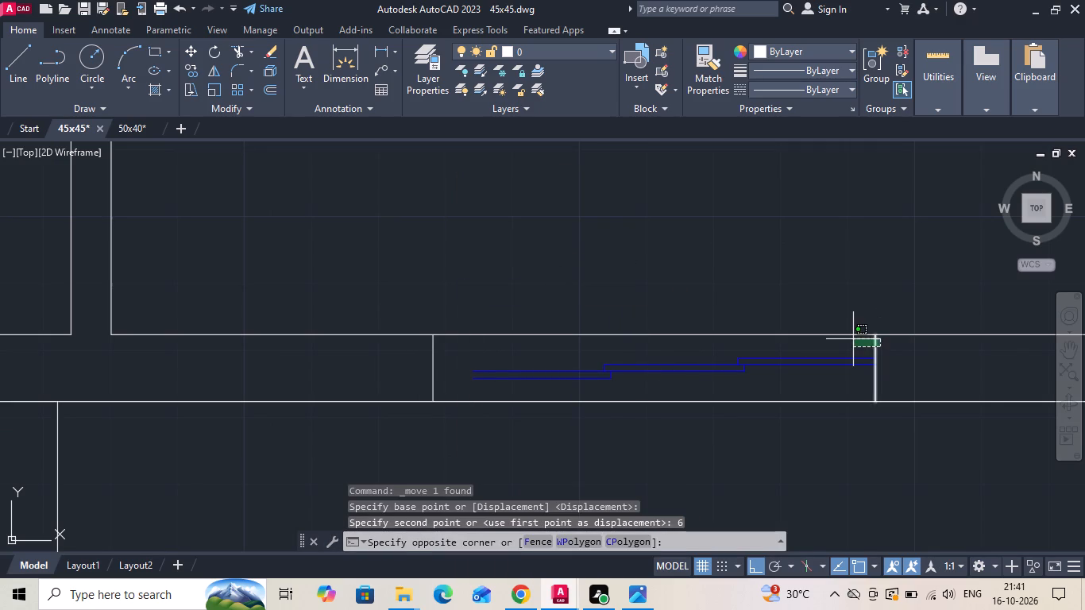
pyautogui.click(853, 339)
pyautogui.rightClick(815, 288)
pyautogui.click(819, 291)
pyautogui.moveTo(741, 272); pyautogui.dragTo(779, 271)
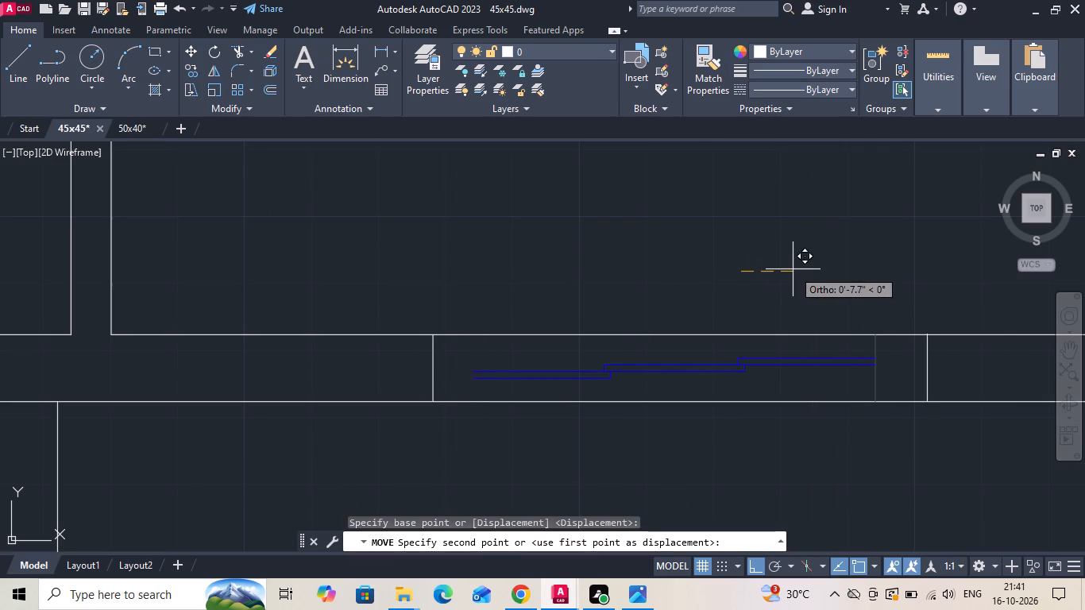
pyautogui.press('6')
pyautogui.press('Return')
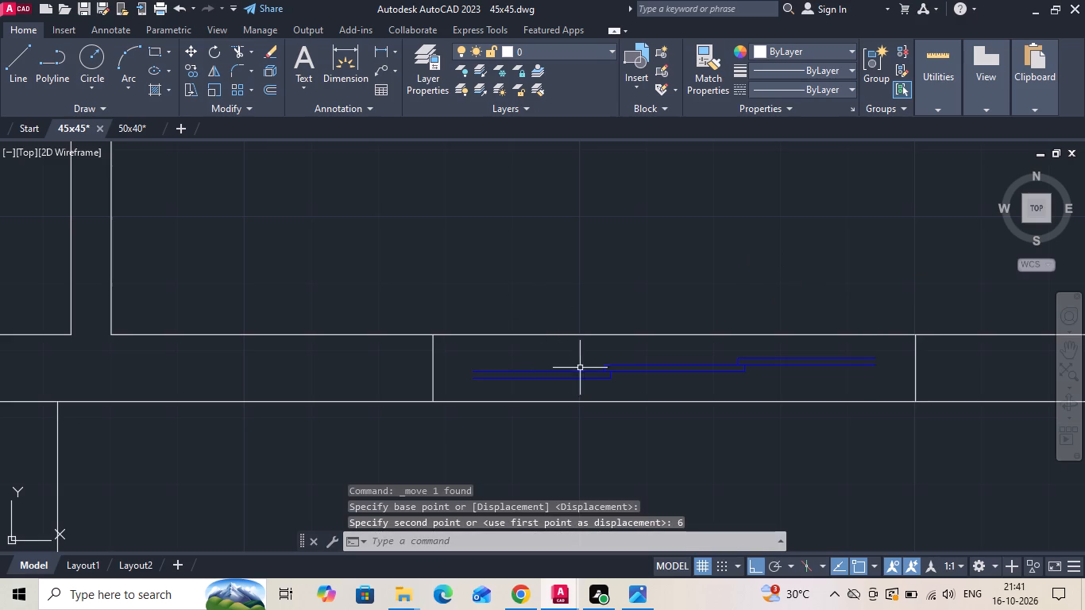
# Move the two short blue end lines at the window's left panel overlap 4 inches to the left.
pyautogui.scroll(3, 589, 372)
pyautogui.moveTo(627, 350); pyautogui.dragTo(608, 348)
pyautogui.click(571, 343)
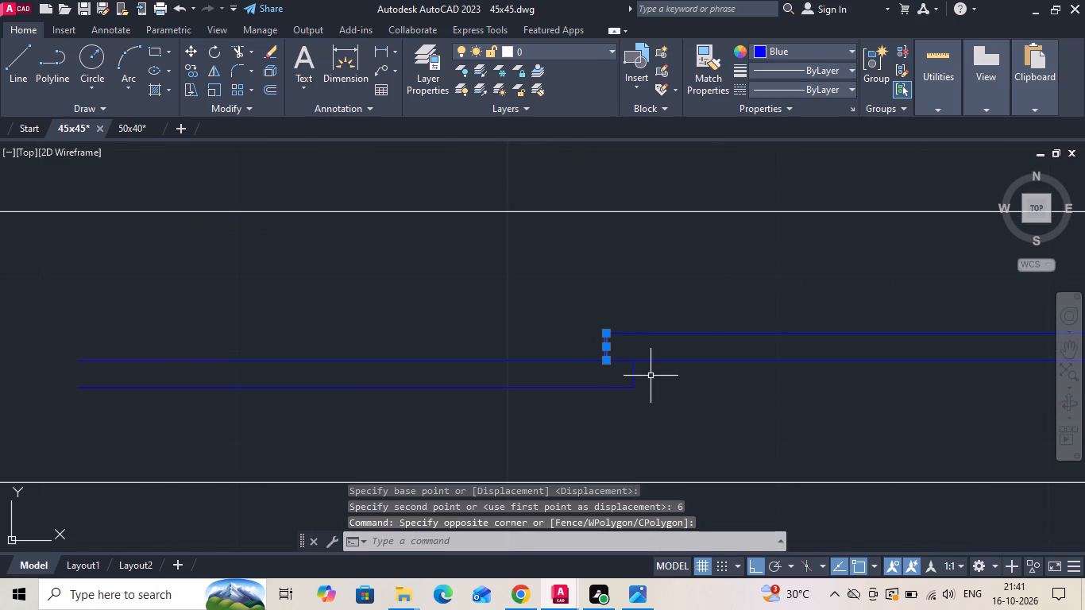
pyautogui.click(652, 377)
pyautogui.click(615, 377)
pyautogui.rightClick(550, 309)
pyautogui.click(570, 311)
pyautogui.moveTo(556, 312); pyautogui.dragTo(529, 312)
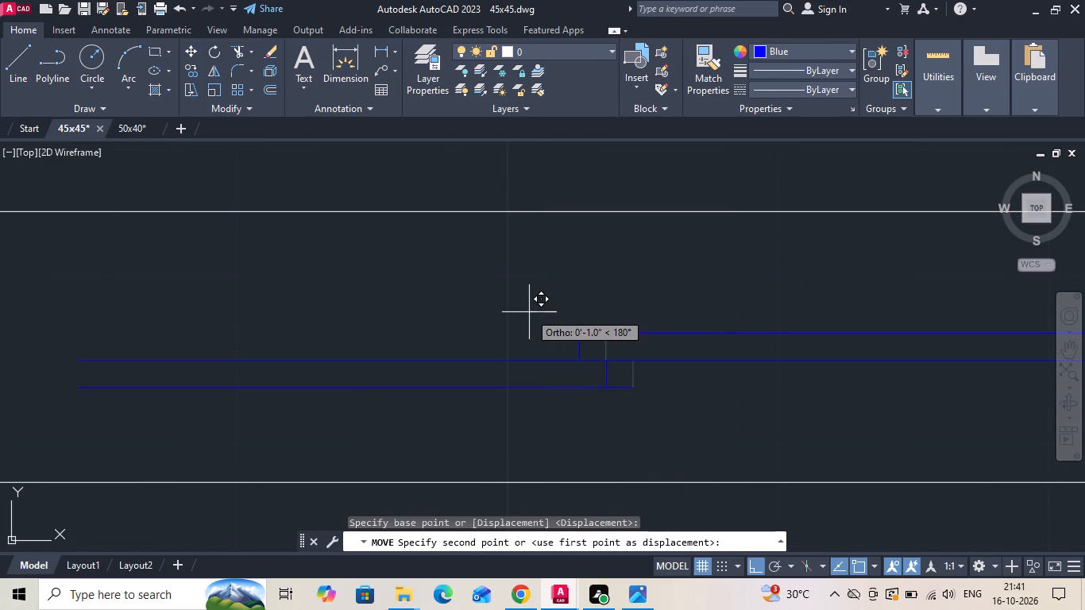
pyautogui.press('4')
pyautogui.press('Return')
# Move the two short blue end lines at the window's right panel overlap 4 inches to the right.
pyautogui.scroll(-2, 447, 318)
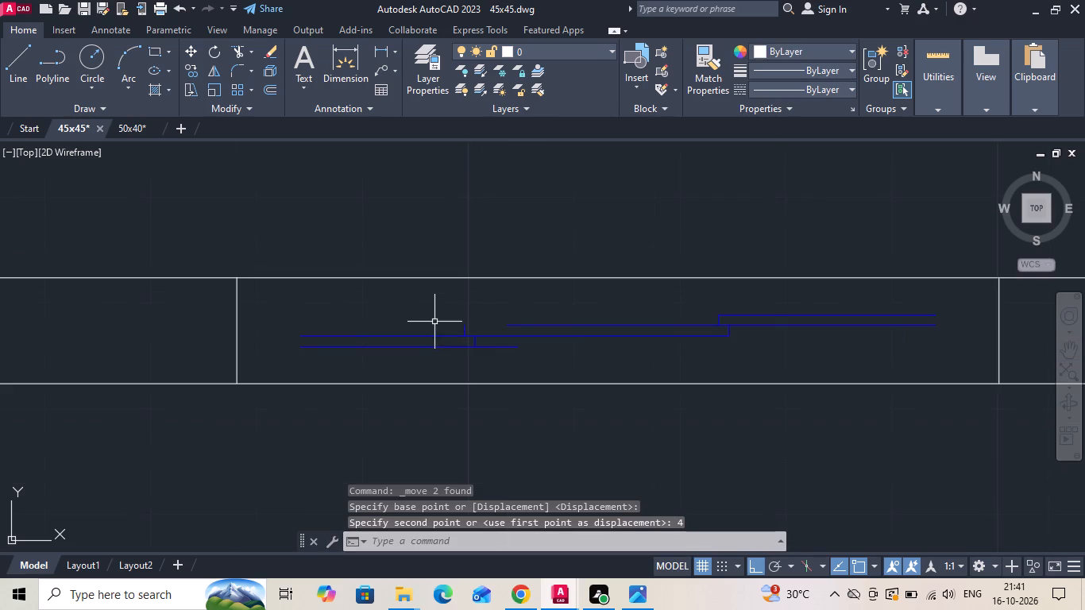
pyautogui.scroll(2, 676, 320)
pyautogui.click(777, 326)
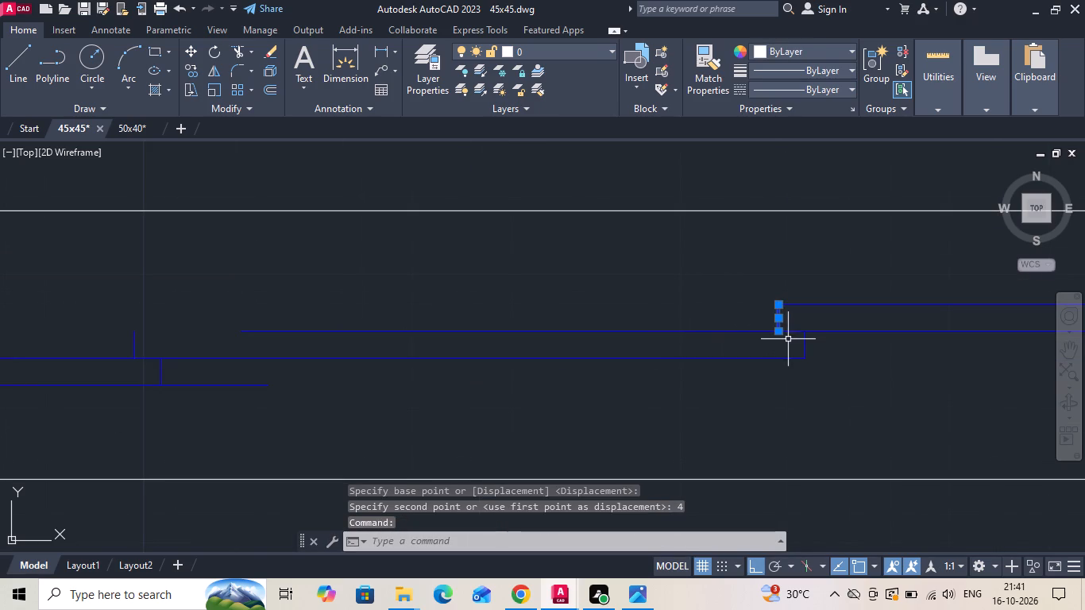
pyautogui.click(807, 347)
pyautogui.scroll(-1, 481, 306)
pyautogui.rightClick(477, 309)
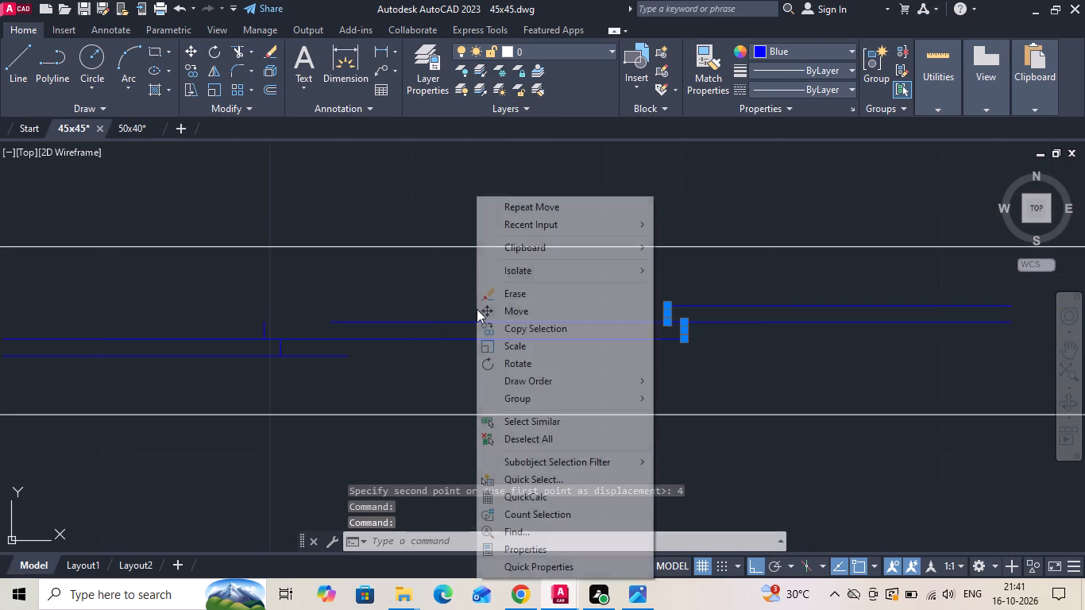
pyautogui.click(524, 309)
pyautogui.scroll(-1, 444, 362)
pyautogui.moveTo(518, 384); pyautogui.dragTo(530, 385)
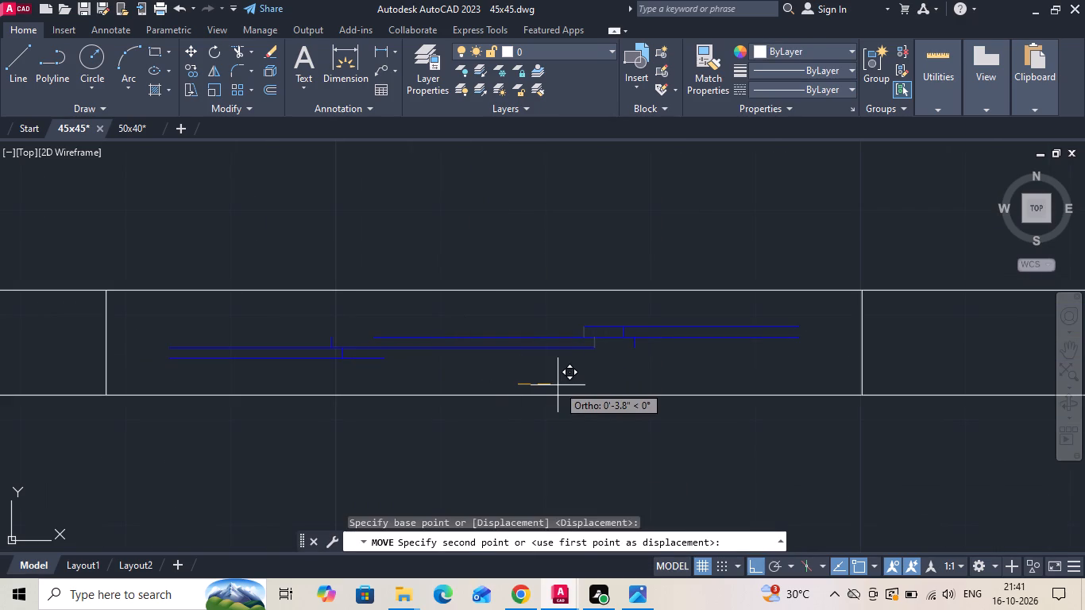
pyautogui.press('4')
pyautogui.press('Return')
pyautogui.press('Escape')
# Extend the blue panel lines to the widened window's edge lines and the middle panel's lines to its shifted end lines.
pyautogui.write('ex')
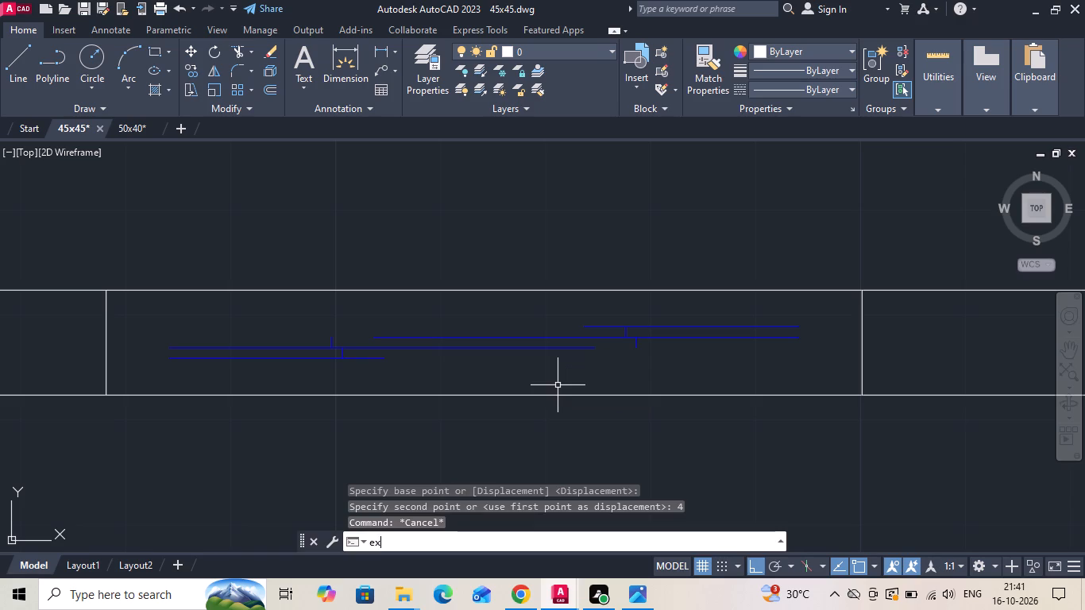
pyautogui.press('space')
pyautogui.click(780, 338)
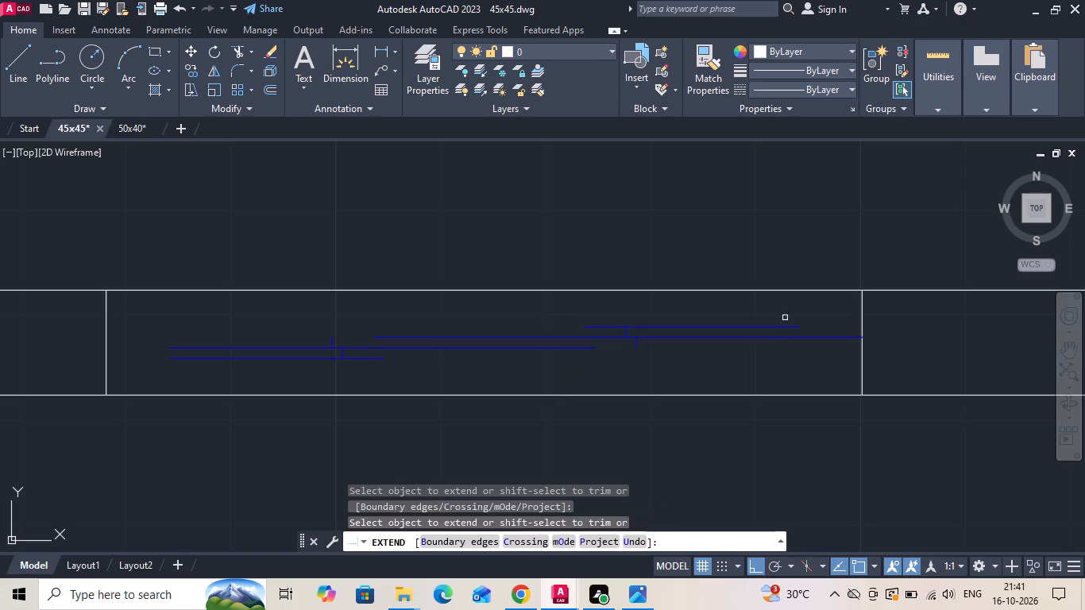
pyautogui.moveTo(785, 317); pyautogui.dragTo(785, 332)
pyautogui.click(784, 336)
pyautogui.click(249, 348)
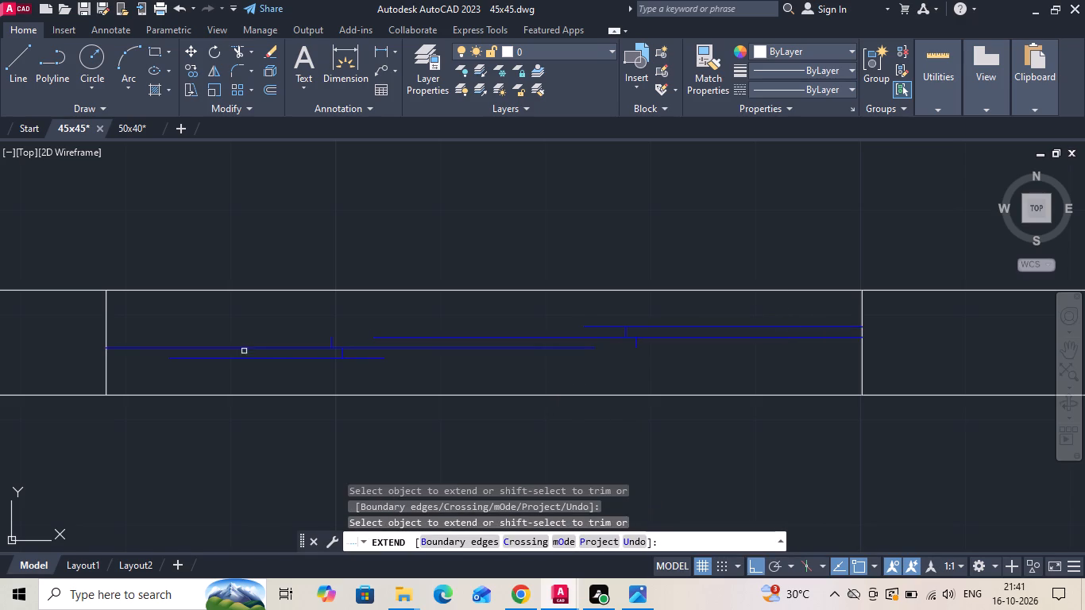
pyautogui.click(234, 360)
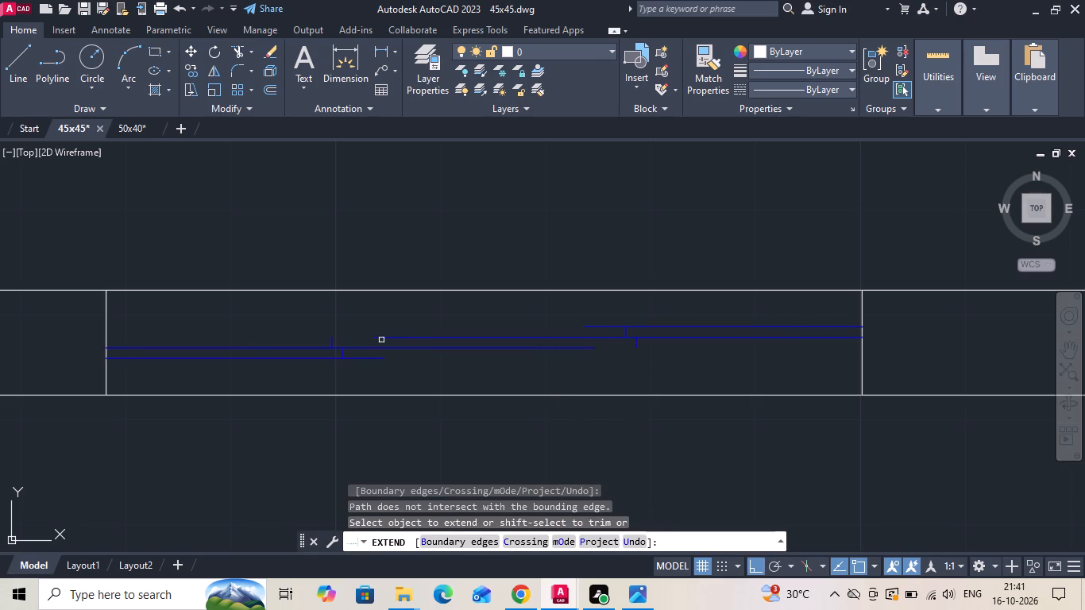
pyautogui.click(381, 340)
pyautogui.click(383, 333)
pyautogui.click(461, 353)
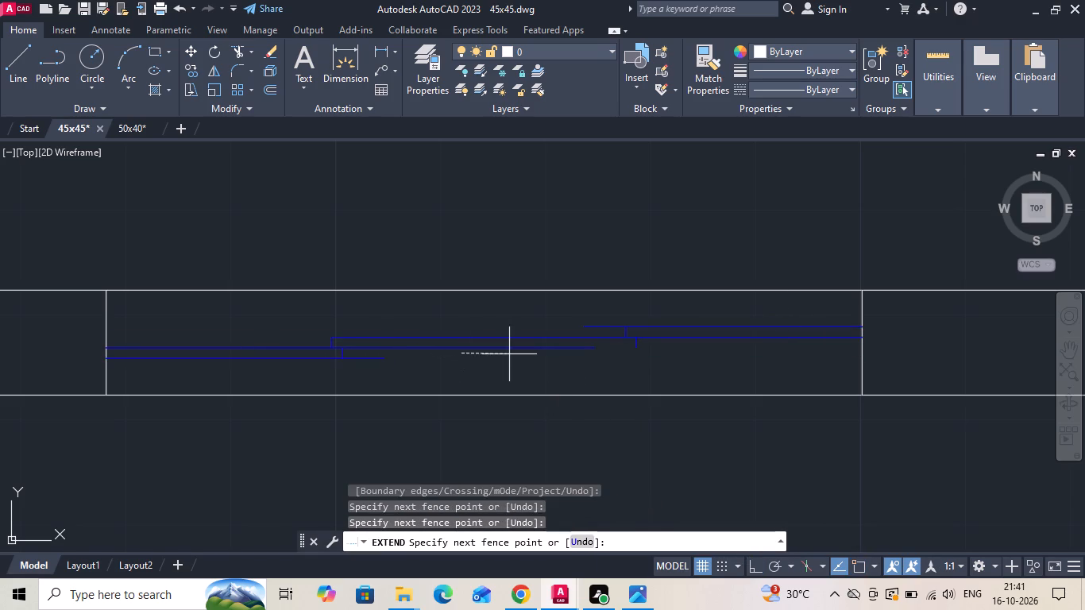
pyautogui.click(530, 346)
pyautogui.press('Escape')
# Trim the blue line ends that overshoot the left and right panels' short end lines.
pyautogui.press('t')
pyautogui.press('r')
pyautogui.press('space')
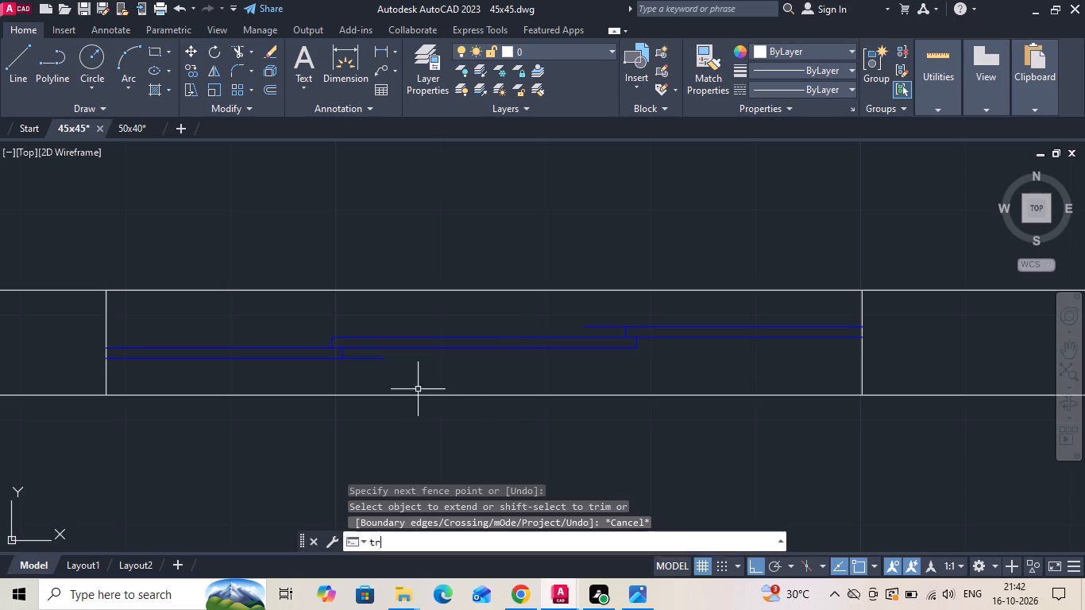
pyautogui.click(376, 354)
pyautogui.click(368, 368)
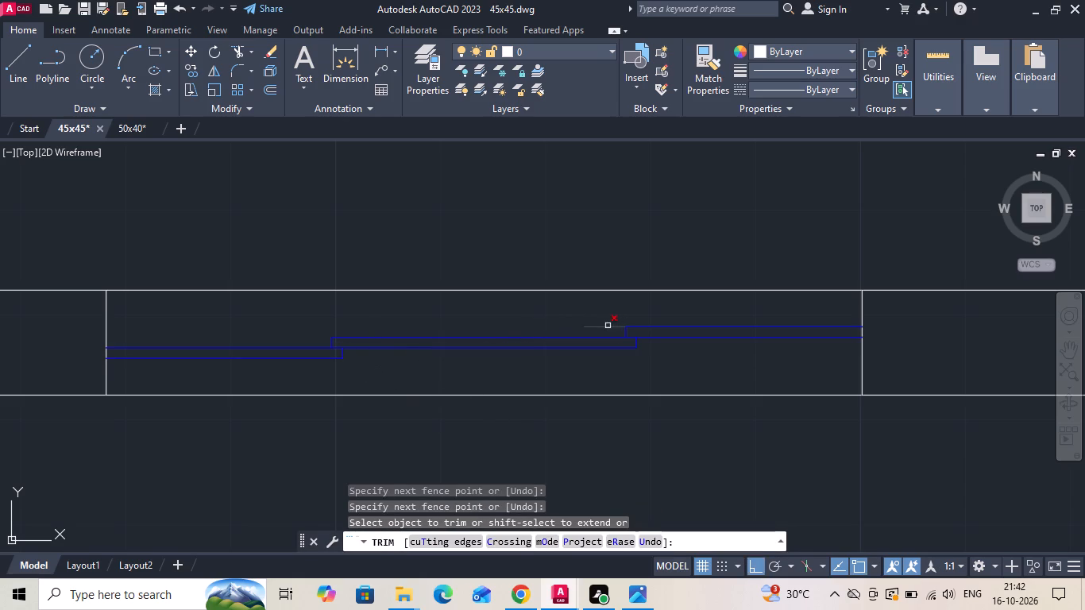
pyautogui.click(608, 326)
pyautogui.press('Escape')
# Add linear dimensions for the widths of the middle, left and right panels of the living room's bottom-wall window.
pyautogui.click(378, 45)
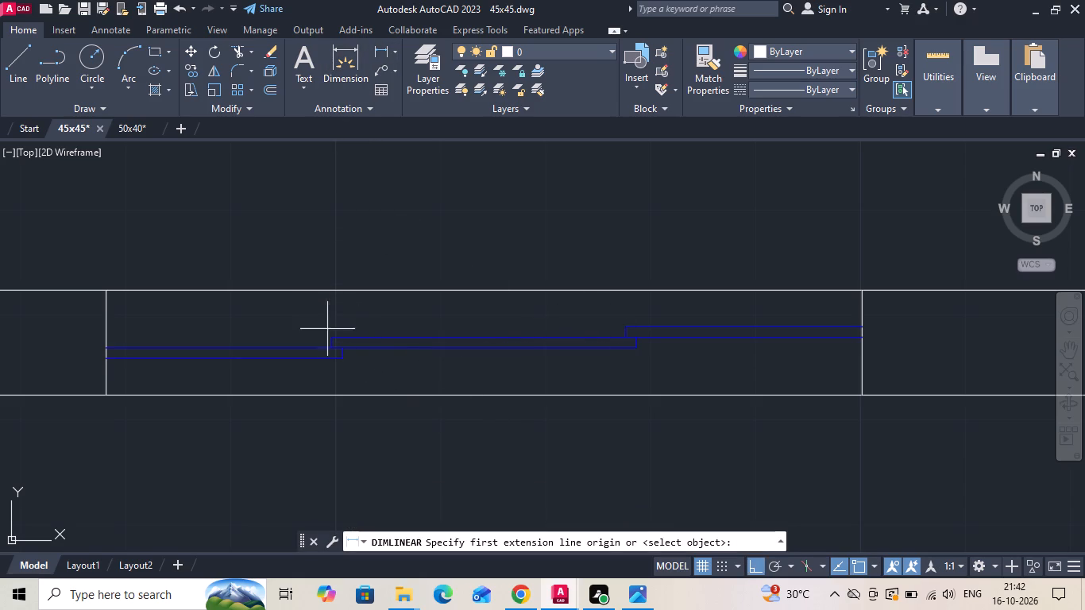
pyautogui.click(330, 337)
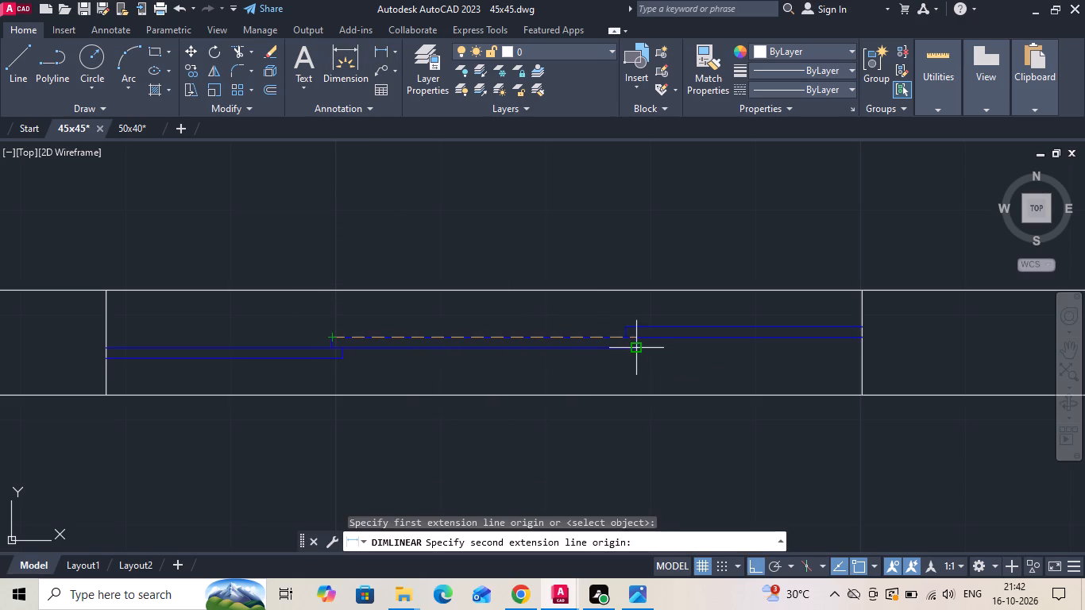
pyautogui.click(635, 350)
pyautogui.click(555, 251)
pyautogui.press('space')
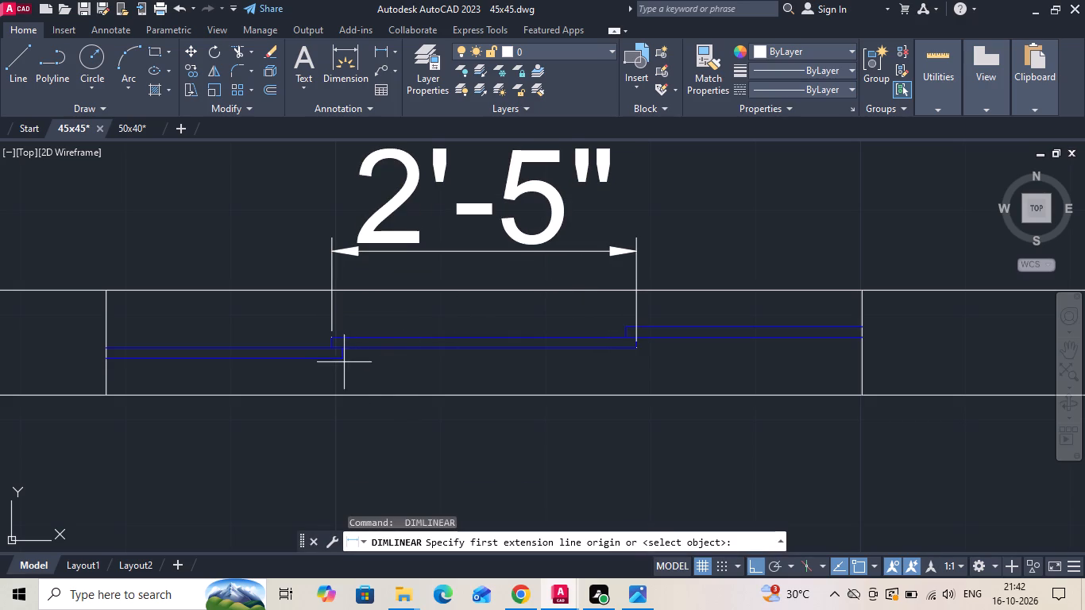
pyautogui.click(343, 360)
pyautogui.click(110, 357)
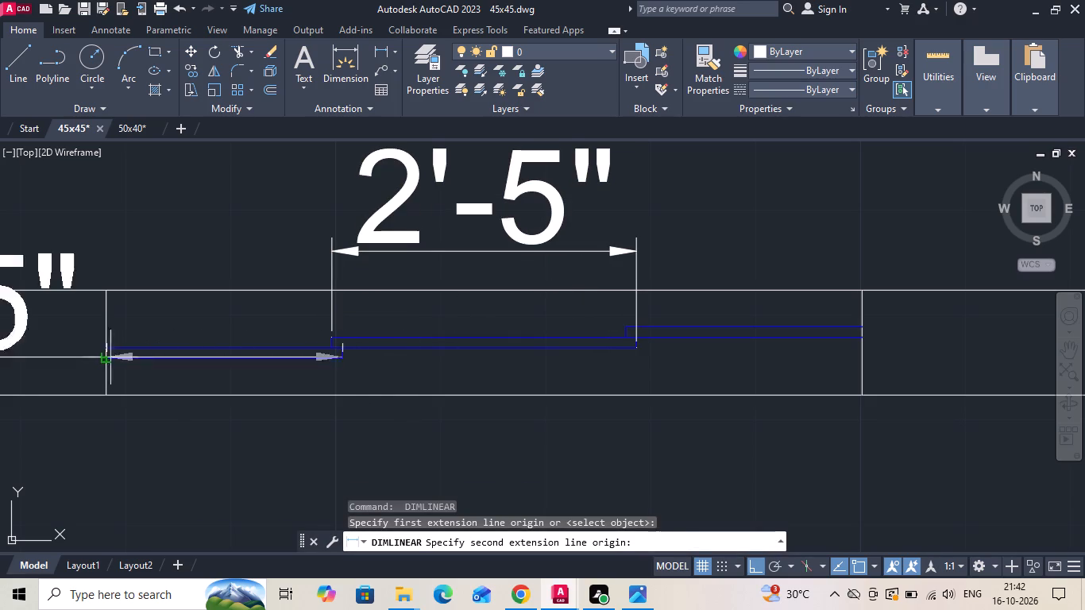
pyautogui.scroll(-2, 356, 388)
pyautogui.click(299, 433)
pyautogui.scroll(1, 423, 391)
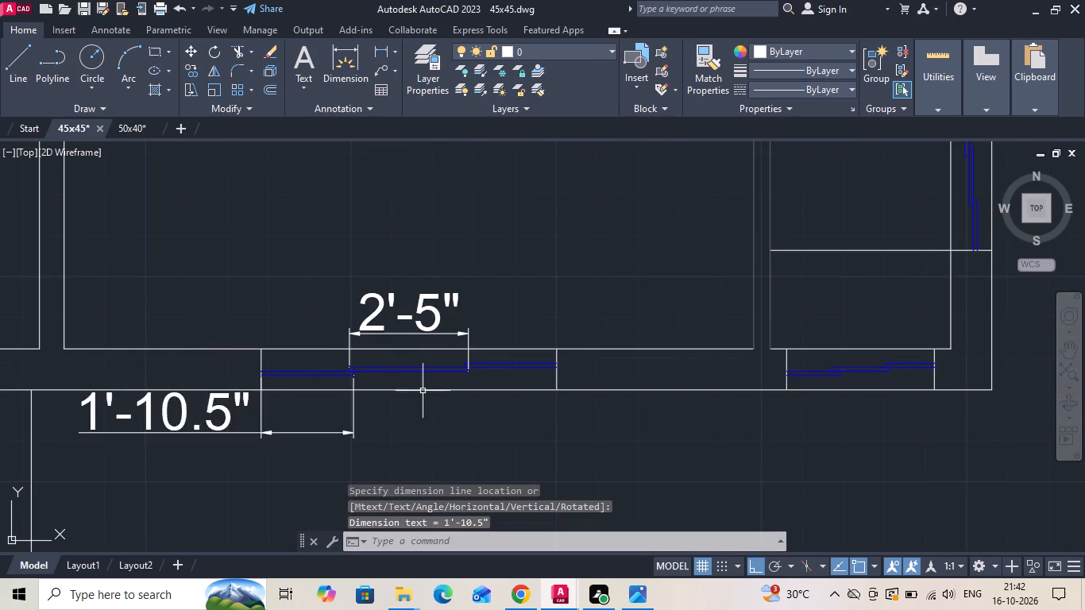
pyautogui.scroll(1, 423, 391)
pyautogui.press('space')
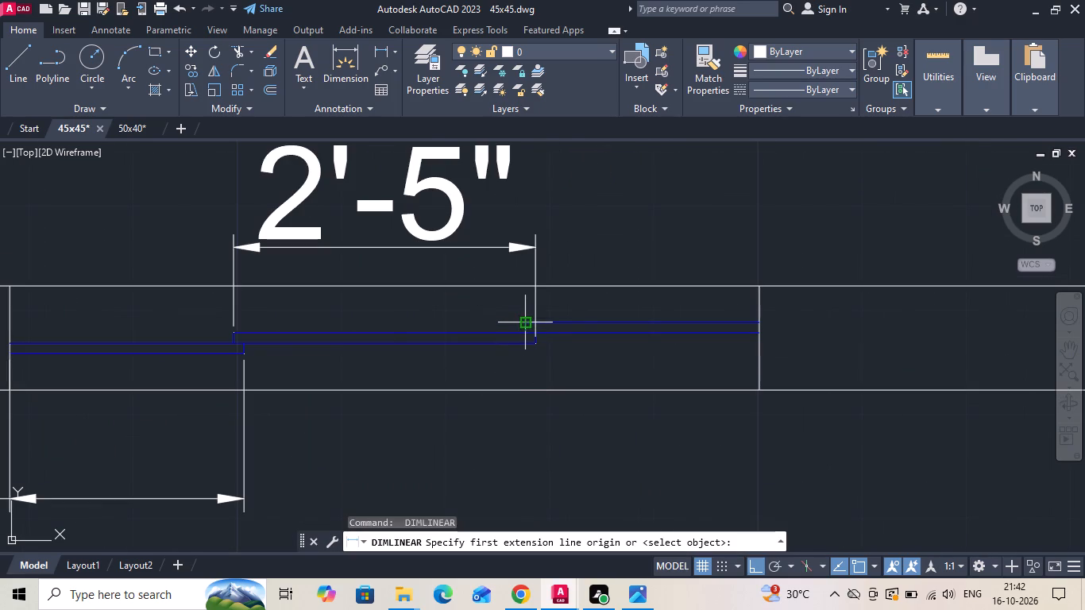
pyautogui.click(524, 318)
pyautogui.click(760, 323)
pyautogui.click(762, 242)
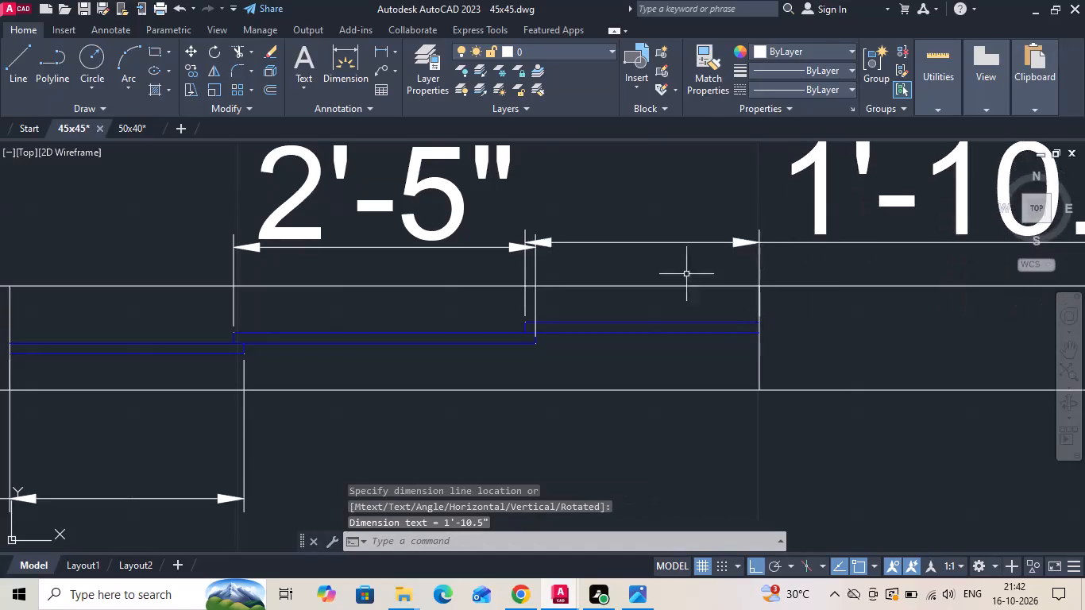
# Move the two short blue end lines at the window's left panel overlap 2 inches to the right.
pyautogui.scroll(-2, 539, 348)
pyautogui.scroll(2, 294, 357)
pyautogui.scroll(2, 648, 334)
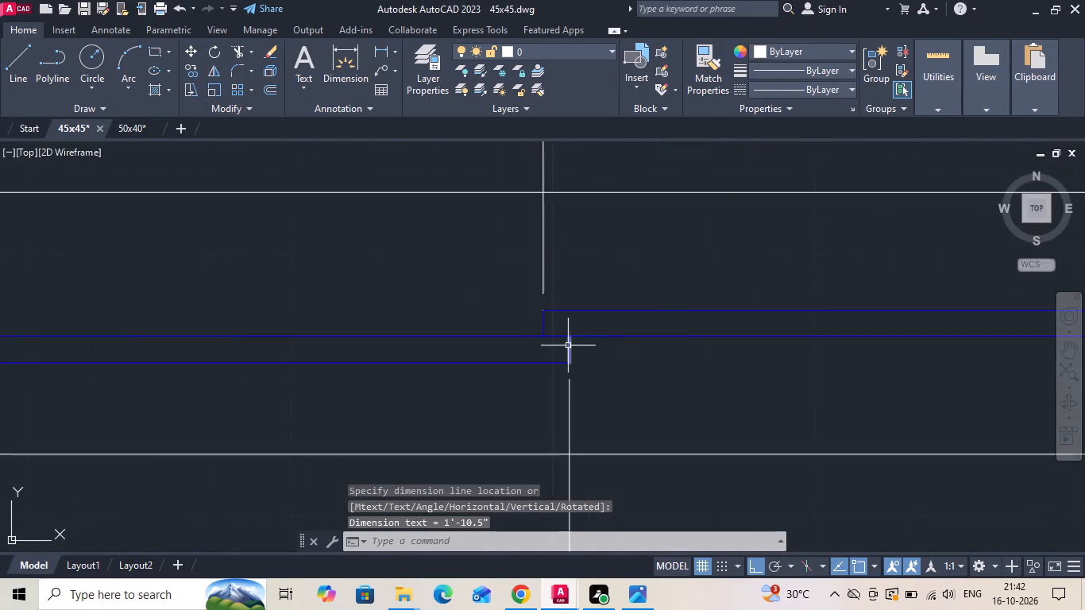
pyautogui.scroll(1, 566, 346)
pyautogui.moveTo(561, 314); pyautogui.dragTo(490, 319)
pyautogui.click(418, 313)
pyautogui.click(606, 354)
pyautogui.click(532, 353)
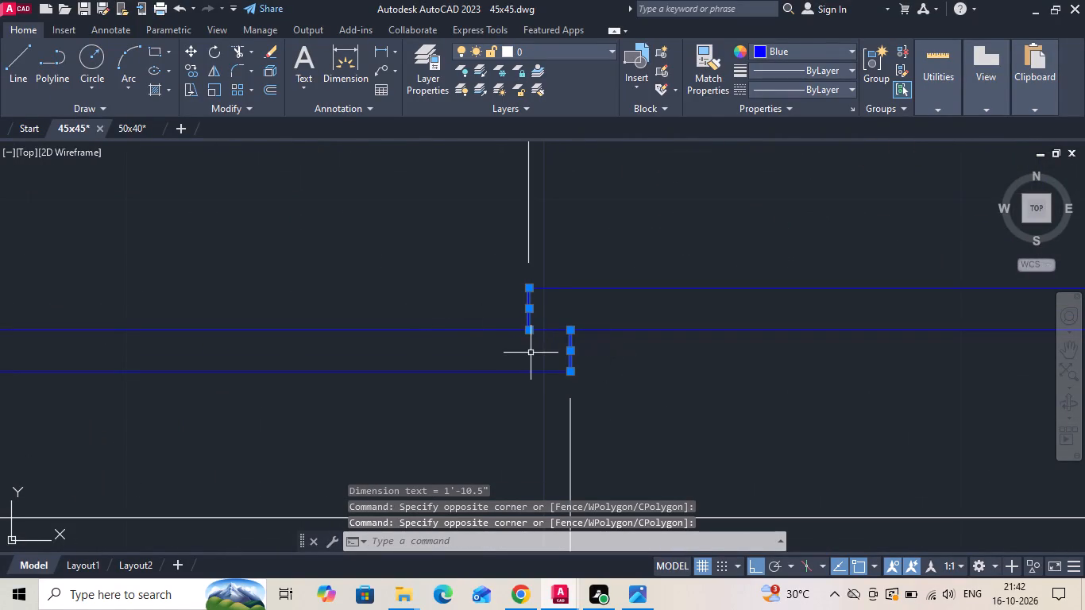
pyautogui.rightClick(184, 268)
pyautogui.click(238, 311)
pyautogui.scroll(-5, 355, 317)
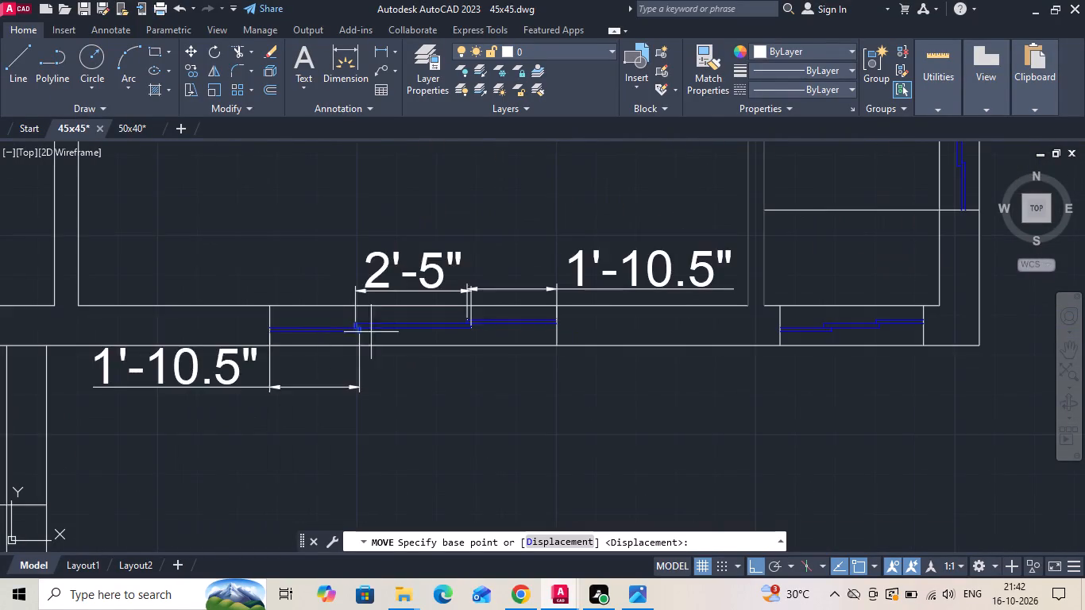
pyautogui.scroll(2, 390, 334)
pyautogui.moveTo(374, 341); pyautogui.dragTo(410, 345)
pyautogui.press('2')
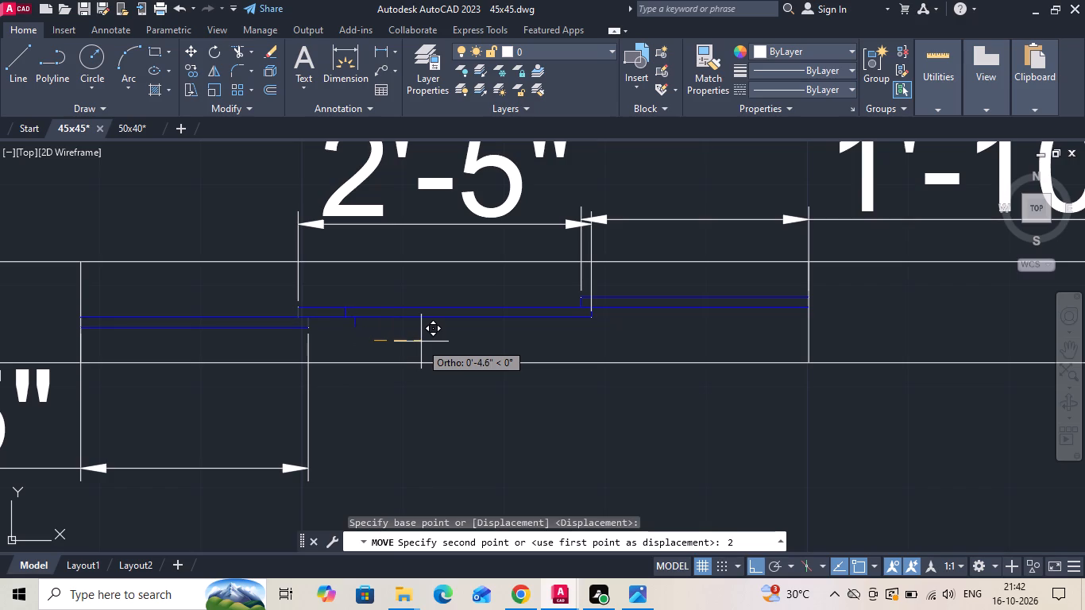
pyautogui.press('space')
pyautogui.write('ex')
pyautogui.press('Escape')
# Undo the end-line moves, panel dimensions, trims and extensions back to the window's evenly overlapping blue panels.
pyautogui.hotkey('ctrl', 'z')
pyautogui.hotkey('ctrl', 'z')
pyautogui.hotkey('ctrl', 'z')
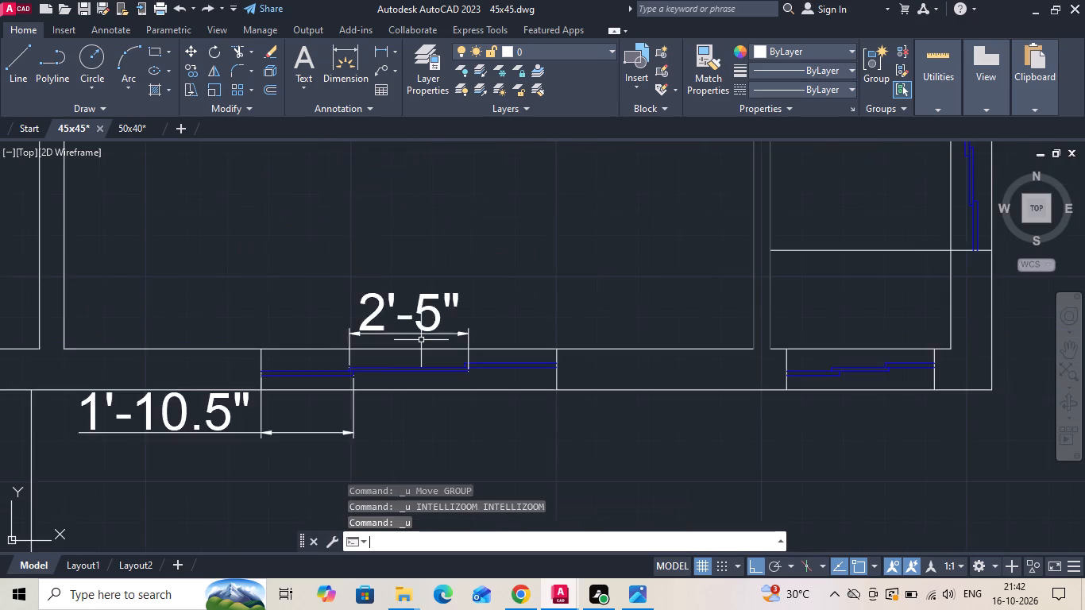
pyautogui.hotkey('ctrl', 'z')
pyautogui.hotkey('ctrl', 'z')
pyautogui.hotkey('ctrl', 'z')
pyautogui.hotkey('ctrl', 'z')
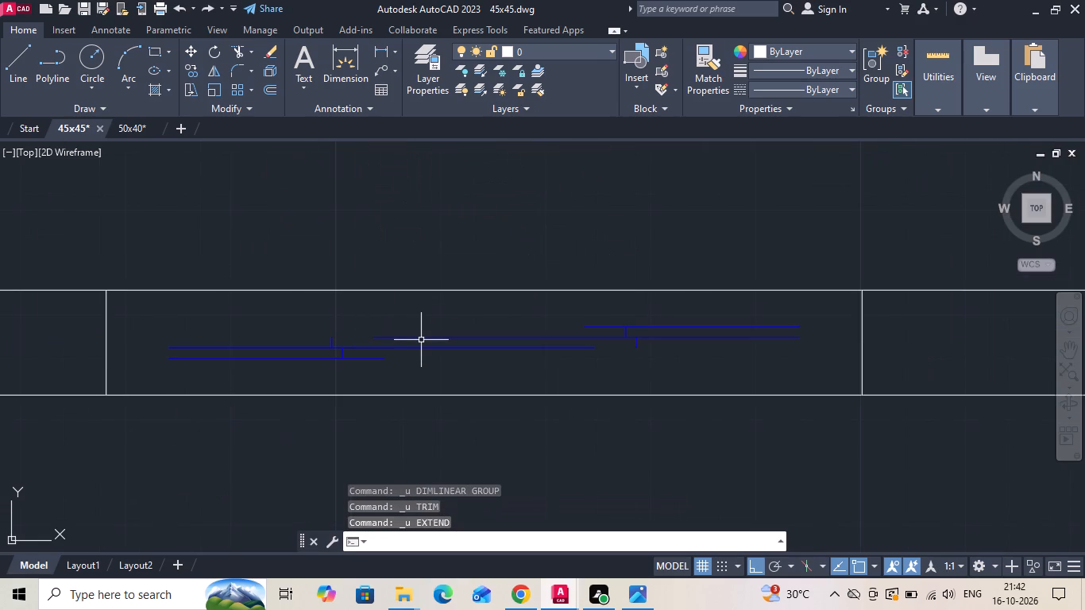
pyautogui.hotkey('ctrl', 'z')
pyautogui.hotkey('ctrl', 'z')
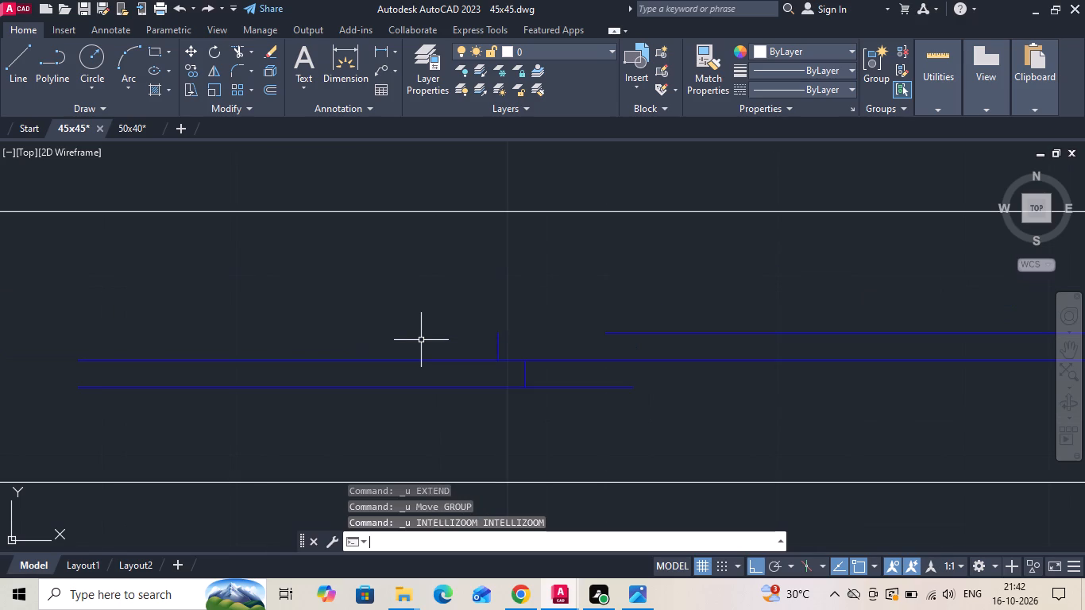
pyautogui.hotkey('ctrl', 'z')
pyautogui.scroll(-2, 421, 340)
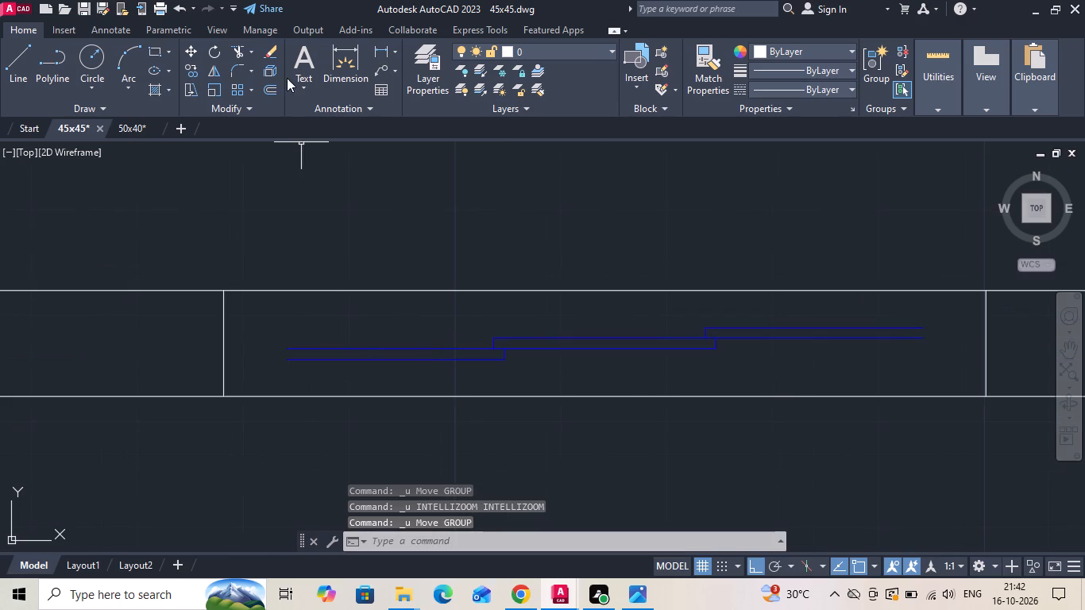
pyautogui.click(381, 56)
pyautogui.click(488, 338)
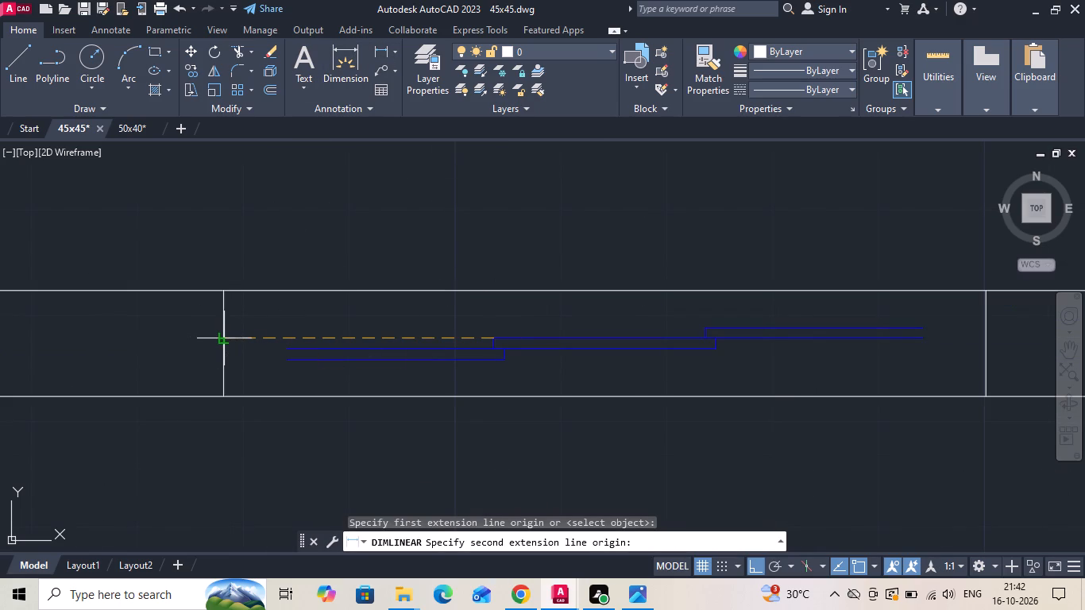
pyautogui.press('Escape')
# Add linear dimensions from the window's left edge line to the left panel's end line and across the middle panel.
pyautogui.press('space')
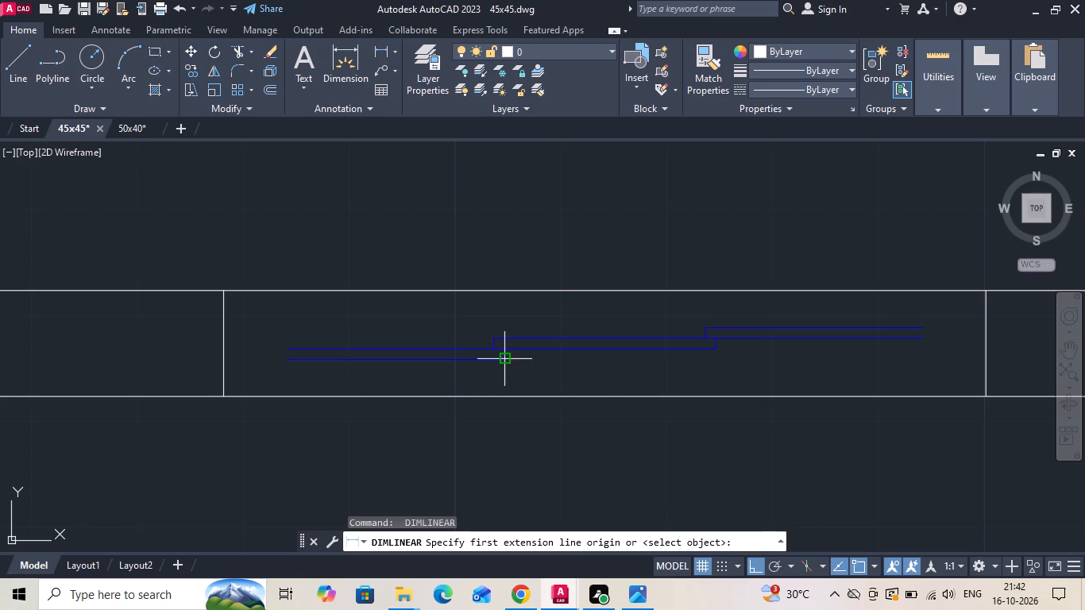
pyautogui.click(502, 361)
pyautogui.click(228, 357)
pyautogui.scroll(-2, 366, 281)
pyautogui.click(342, 346)
pyautogui.press('space')
pyautogui.scroll(2, 488, 317)
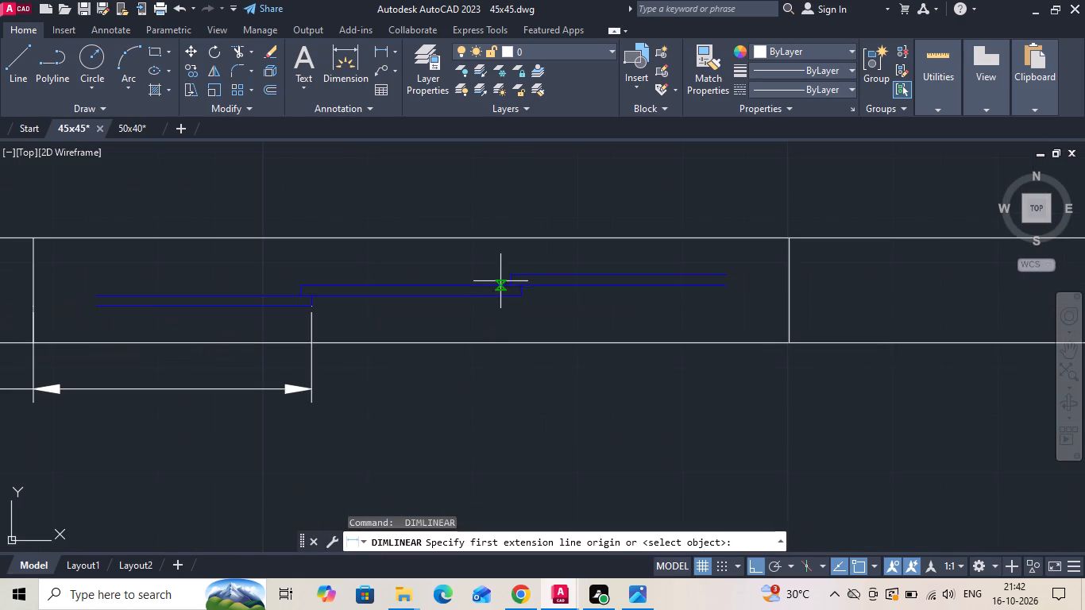
pyautogui.click(523, 300)
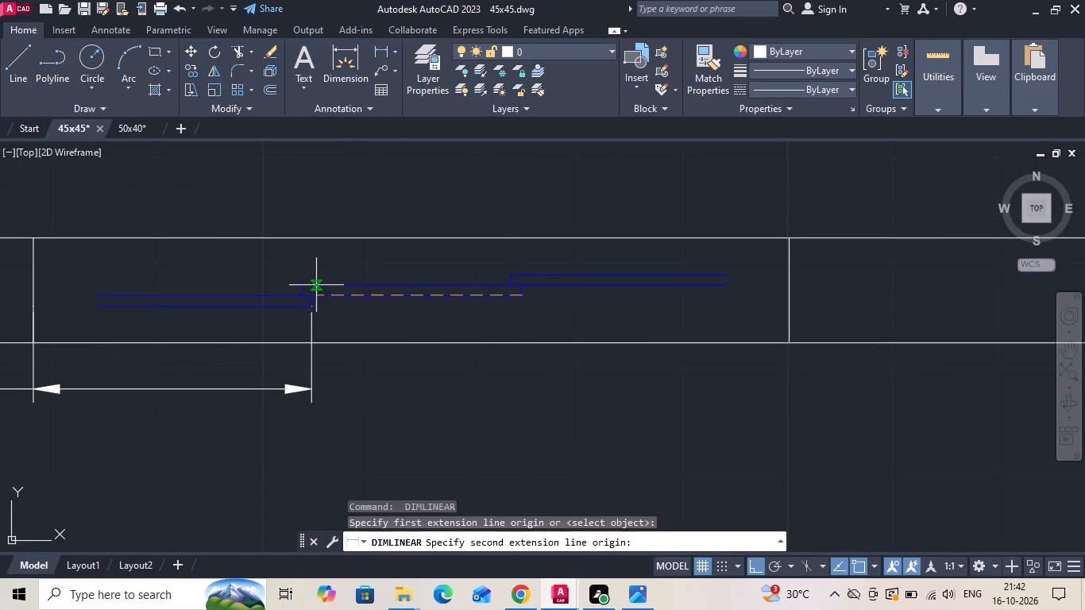
pyautogui.click(301, 283)
pyautogui.scroll(-2, 425, 201)
pyautogui.click(458, 191)
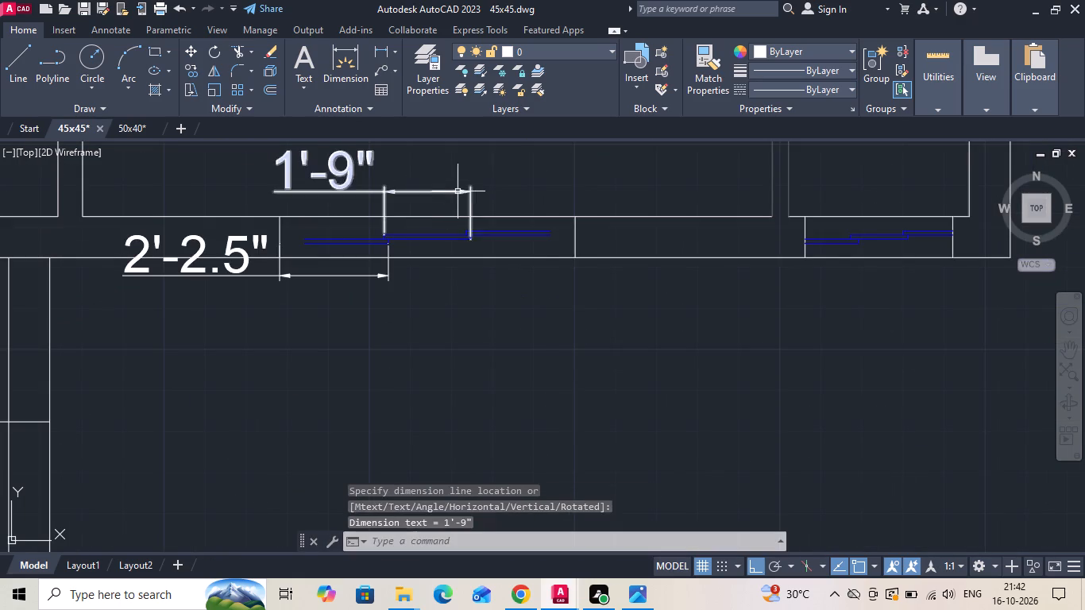
# Add a linear dimension from the right panel's short end line to the window's right edge line.
pyautogui.scroll(2, 513, 221)
pyautogui.press('space')
pyautogui.scroll(2, 411, 254)
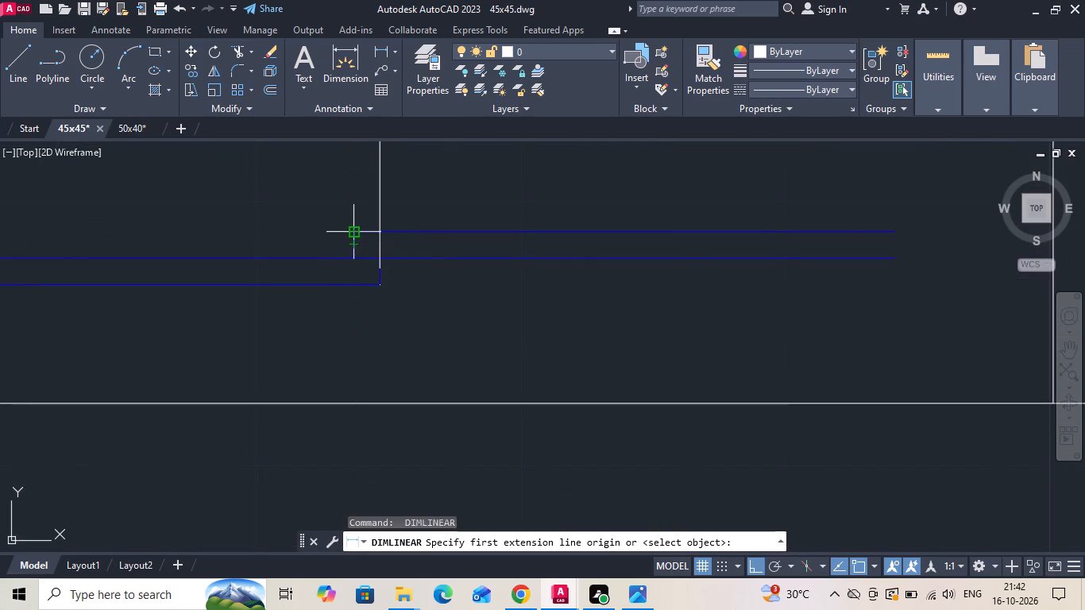
pyautogui.click(353, 234)
pyautogui.scroll(-2, 386, 264)
pyautogui.click(651, 257)
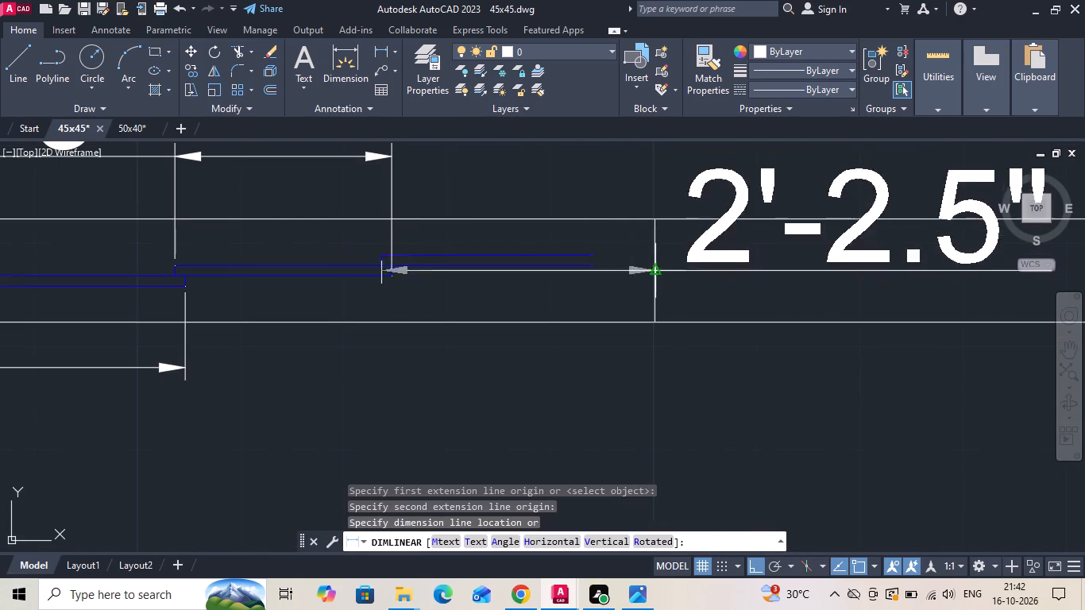
pyautogui.scroll(-2, 648, 291)
pyautogui.click(645, 338)
pyautogui.scroll(2, 431, 276)
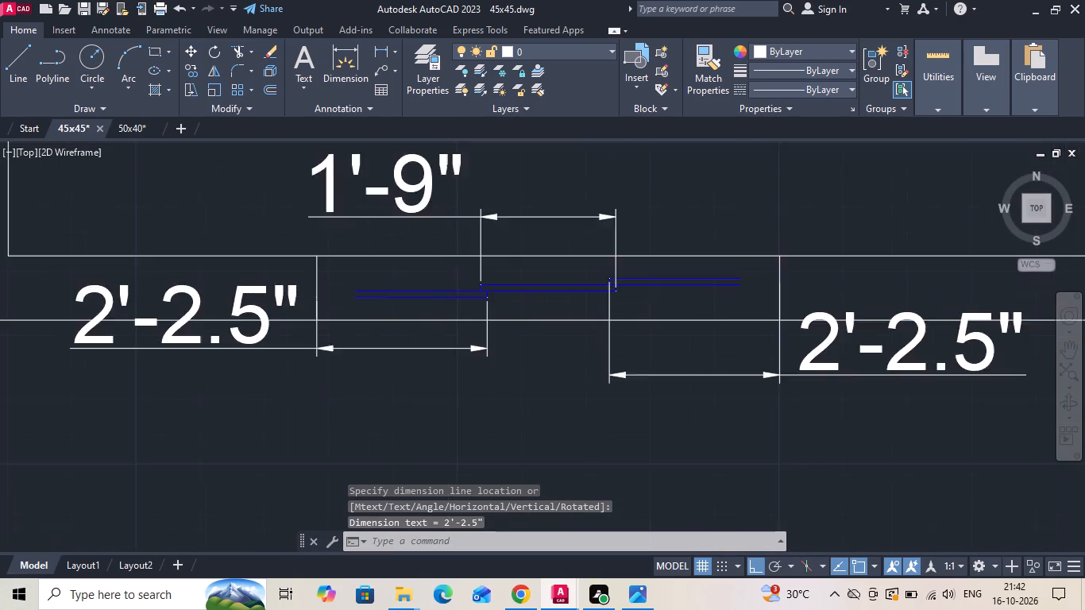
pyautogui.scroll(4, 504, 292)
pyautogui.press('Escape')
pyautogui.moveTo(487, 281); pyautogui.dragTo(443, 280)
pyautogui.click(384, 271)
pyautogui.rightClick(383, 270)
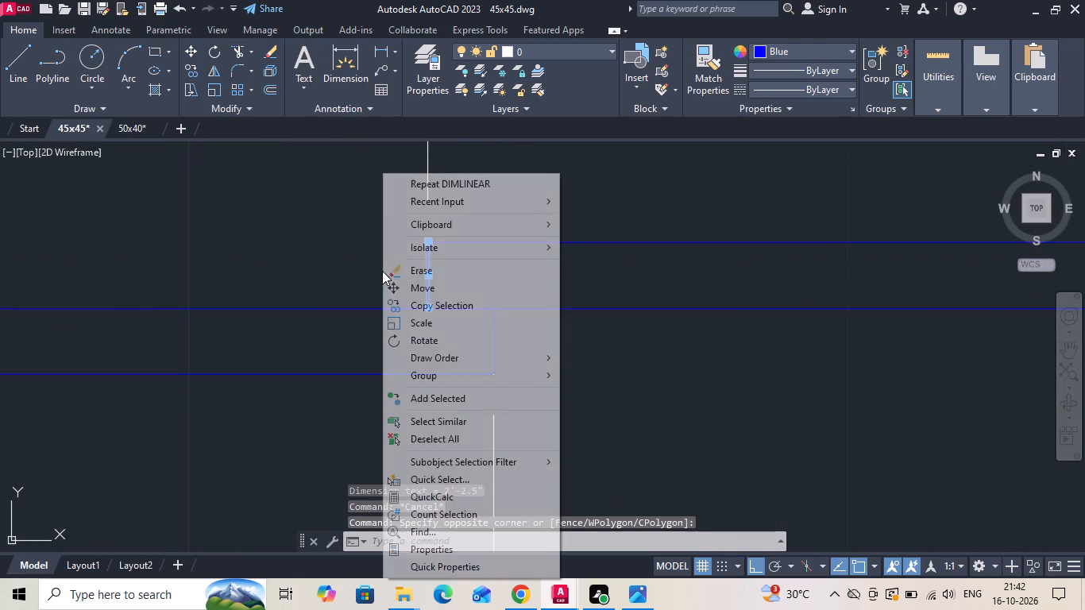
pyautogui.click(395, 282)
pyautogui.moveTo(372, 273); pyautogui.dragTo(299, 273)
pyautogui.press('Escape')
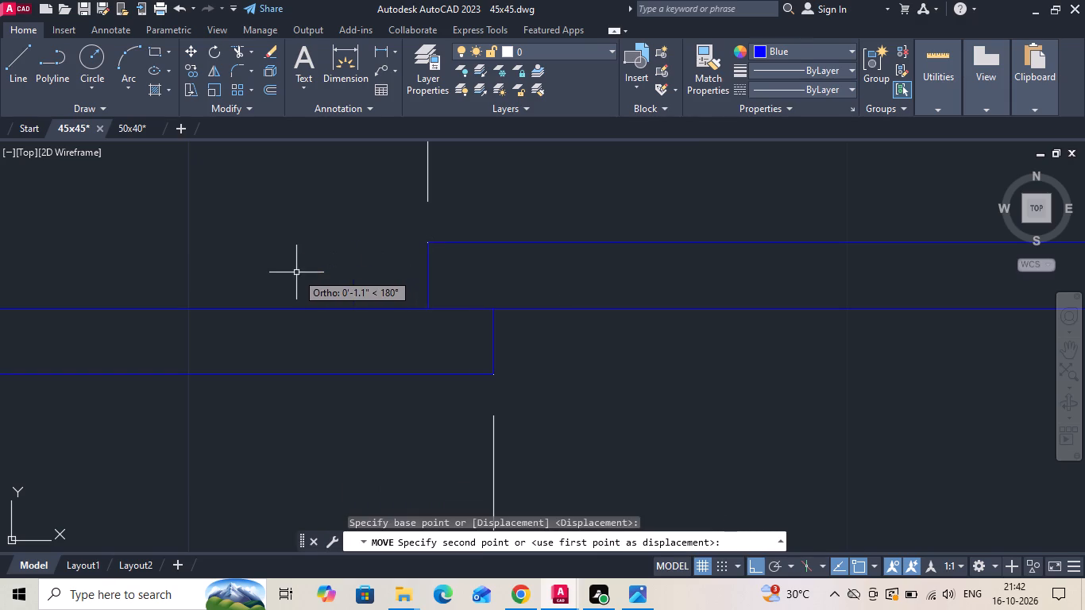
# Move the two short blue end lines at the left panel overlap 2.25 inches to the left.
pyautogui.click(430, 279)
pyautogui.click(501, 339)
pyautogui.click(465, 336)
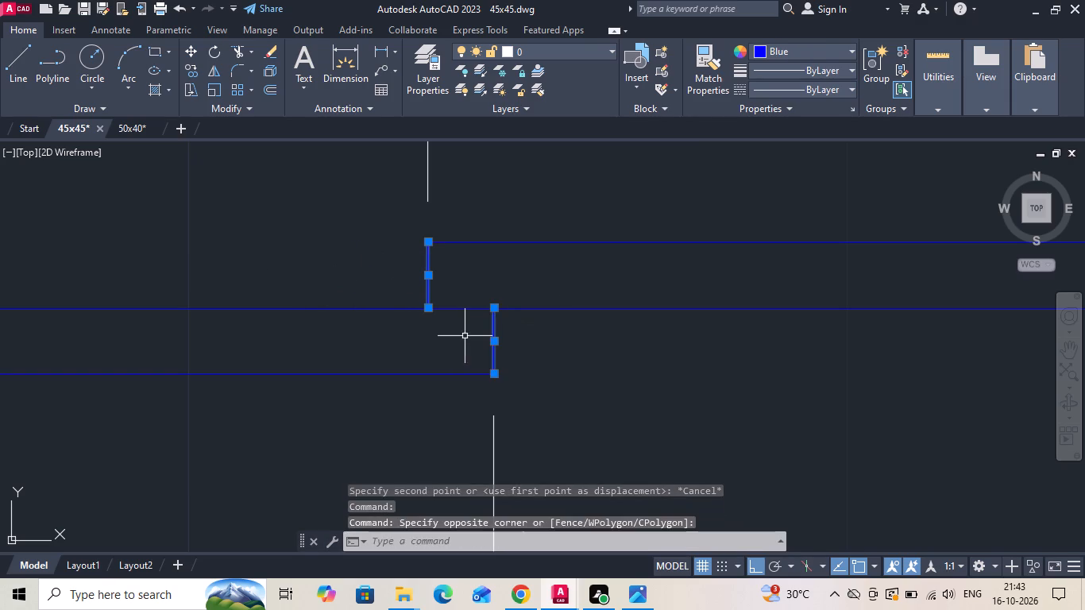
pyautogui.rightClick(462, 335)
pyautogui.click(481, 315)
pyautogui.moveTo(596, 345); pyautogui.dragTo(544, 351)
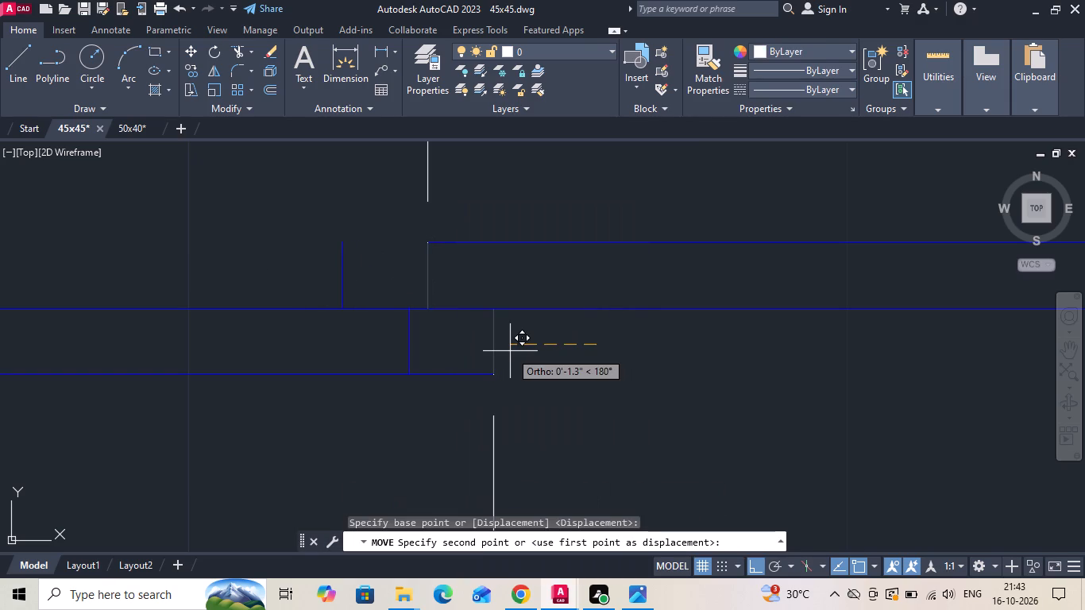
pyautogui.write('2.25')
pyautogui.press('Return')
pyautogui.scroll(-4, 510, 351)
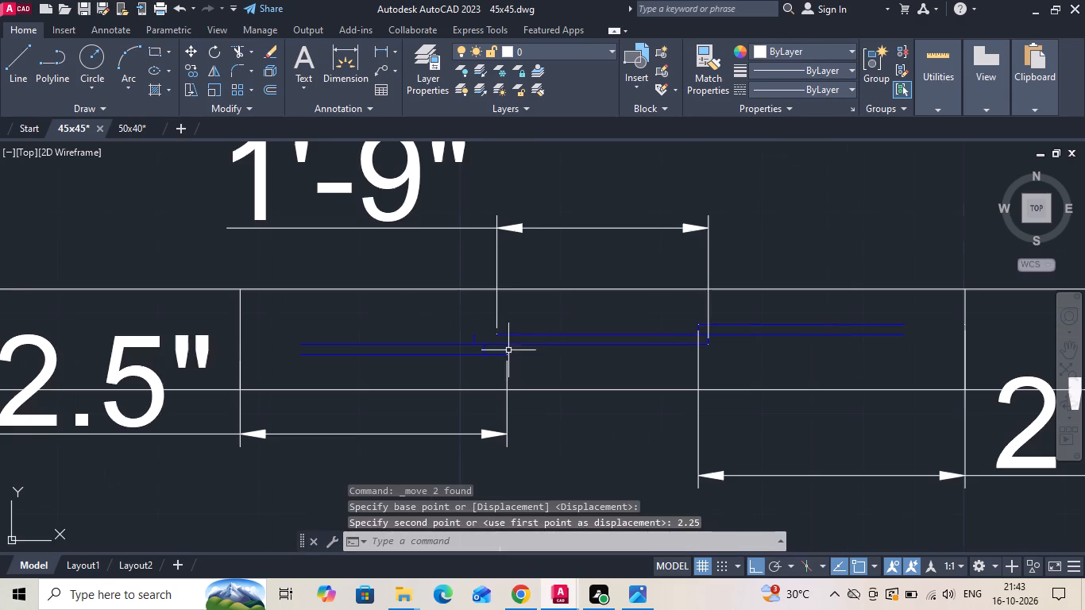
# Extend the middle panel's upper blue line to its shifted left end line.
pyautogui.press('Escape')
pyautogui.write('ex')
pyautogui.press('space')
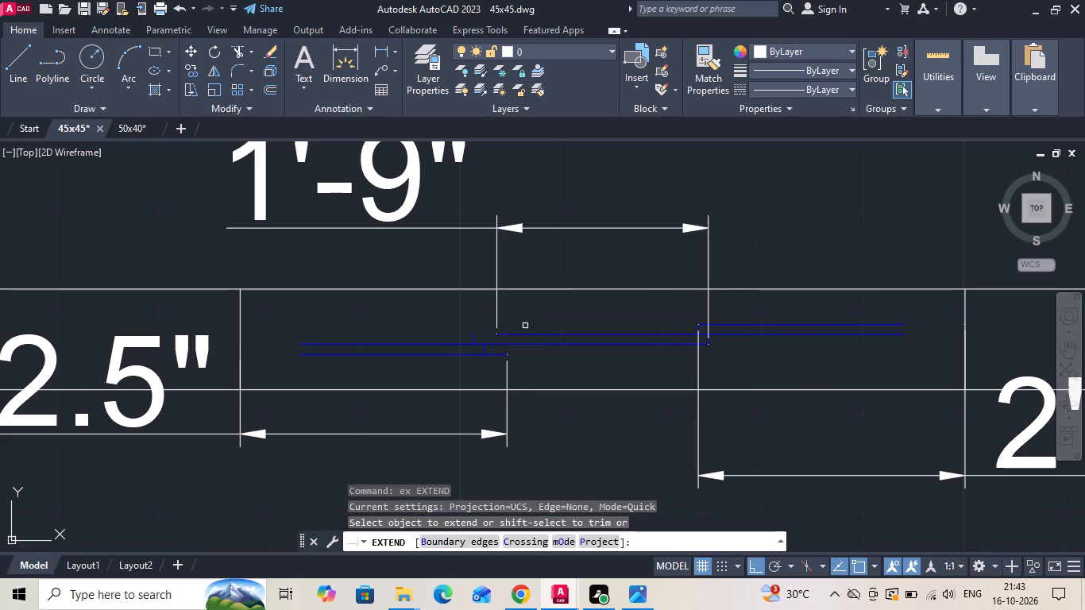
pyautogui.click(520, 339)
pyautogui.click(520, 319)
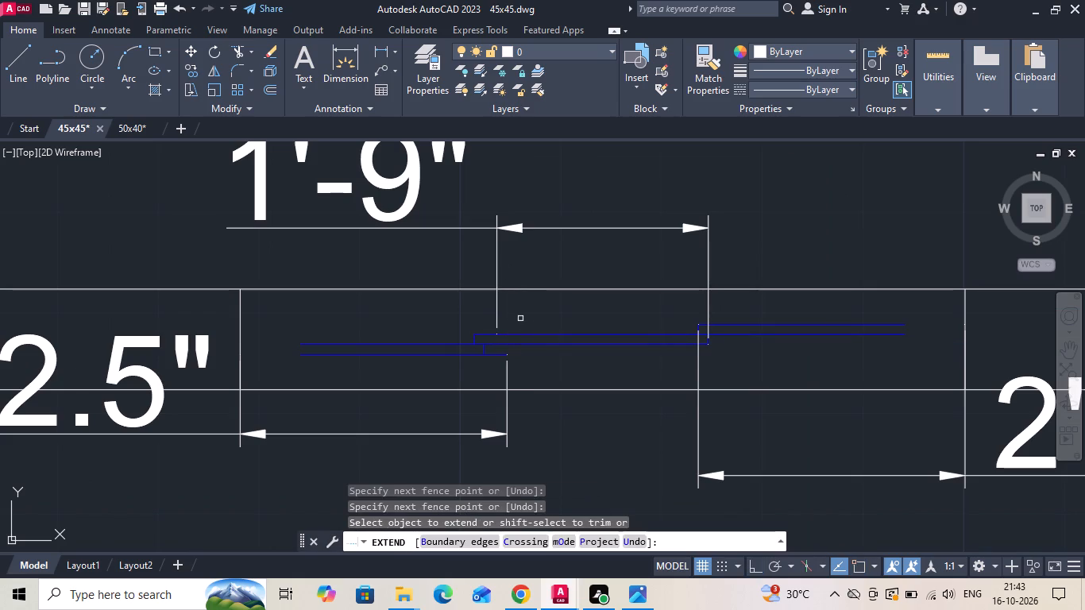
pyautogui.press('Escape')
# Stretch the middle panel dimension's left origin to the corner of the shifted end line.
pyautogui.moveTo(515, 319); pyautogui.dragTo(488, 317)
pyautogui.click(467, 315)
pyautogui.scroll(1, 476, 338)
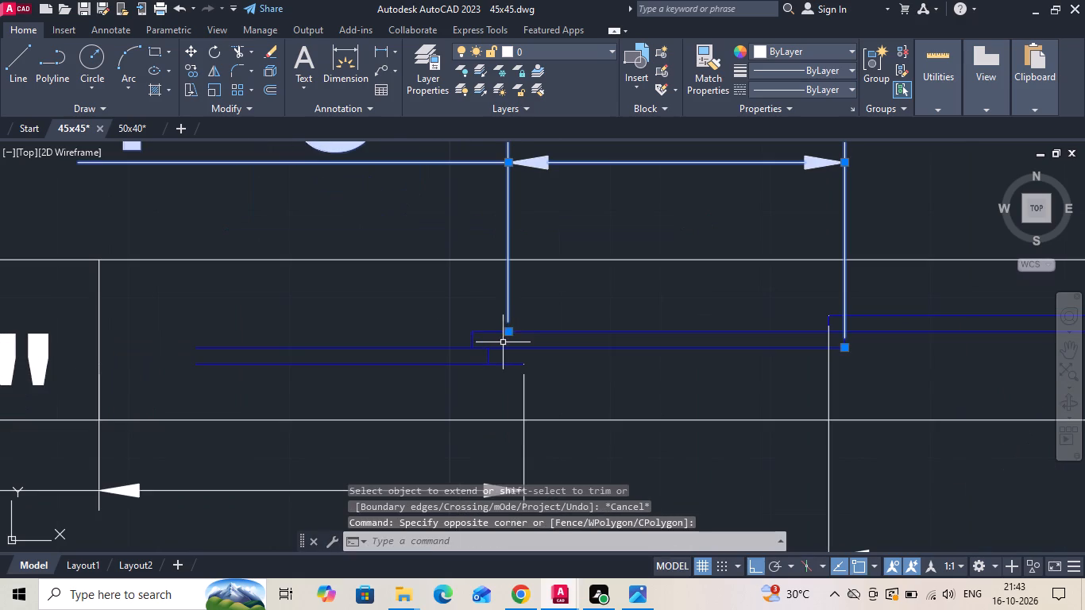
pyautogui.click(508, 335)
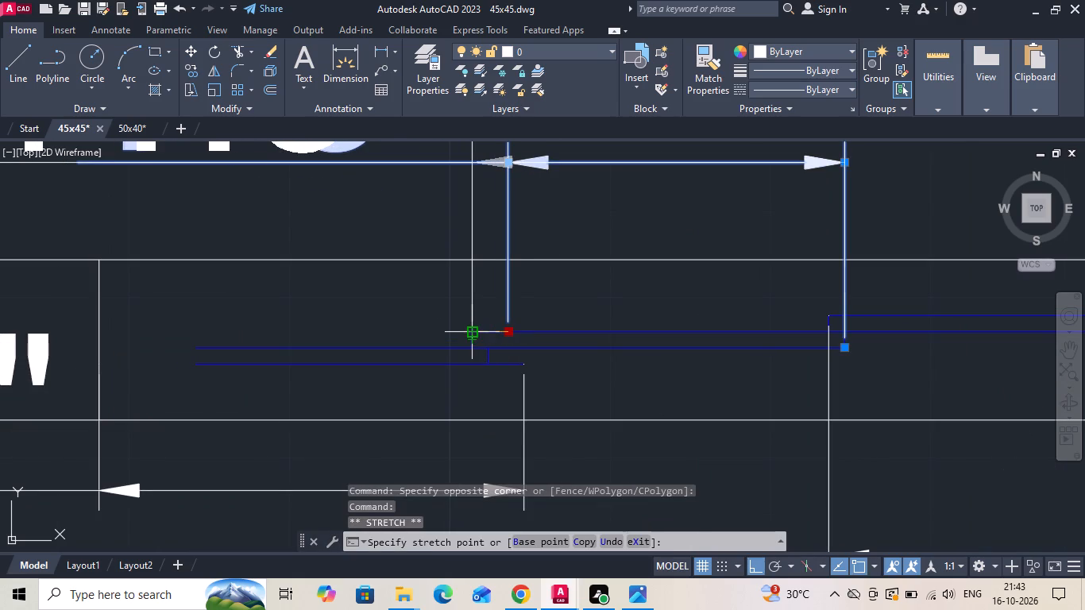
pyautogui.click(474, 330)
pyautogui.scroll(-2, 474, 327)
pyautogui.press('Escape')
# Move the two short blue end lines at the right panel overlap 2.5 inches to the right.
pyautogui.scroll(2, 642, 342)
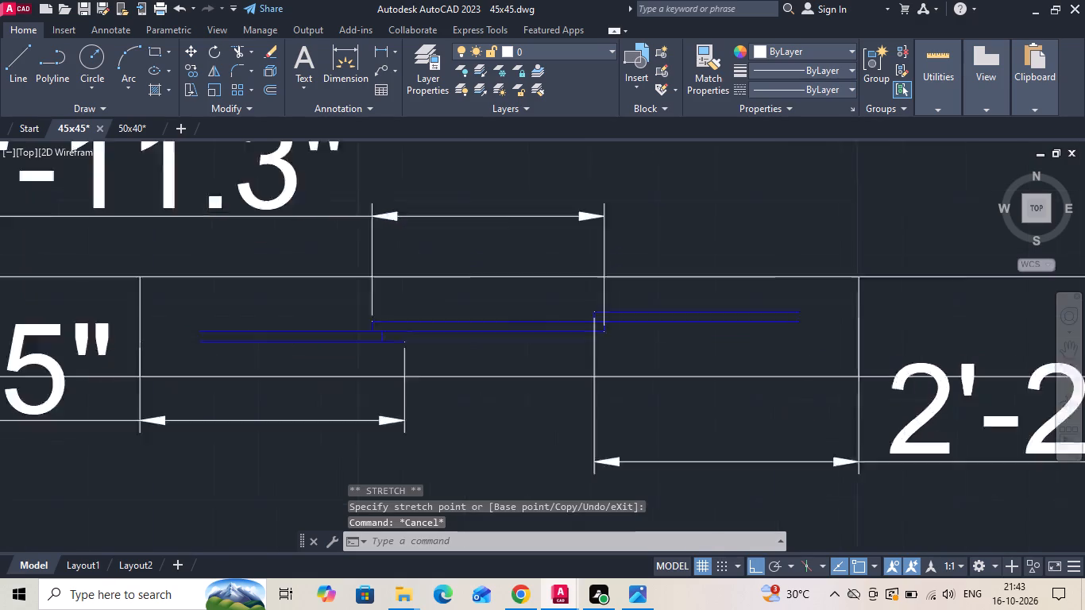
pyautogui.scroll(3, 644, 341)
pyautogui.moveTo(382, 226); pyautogui.dragTo(344, 225)
pyautogui.click(313, 220)
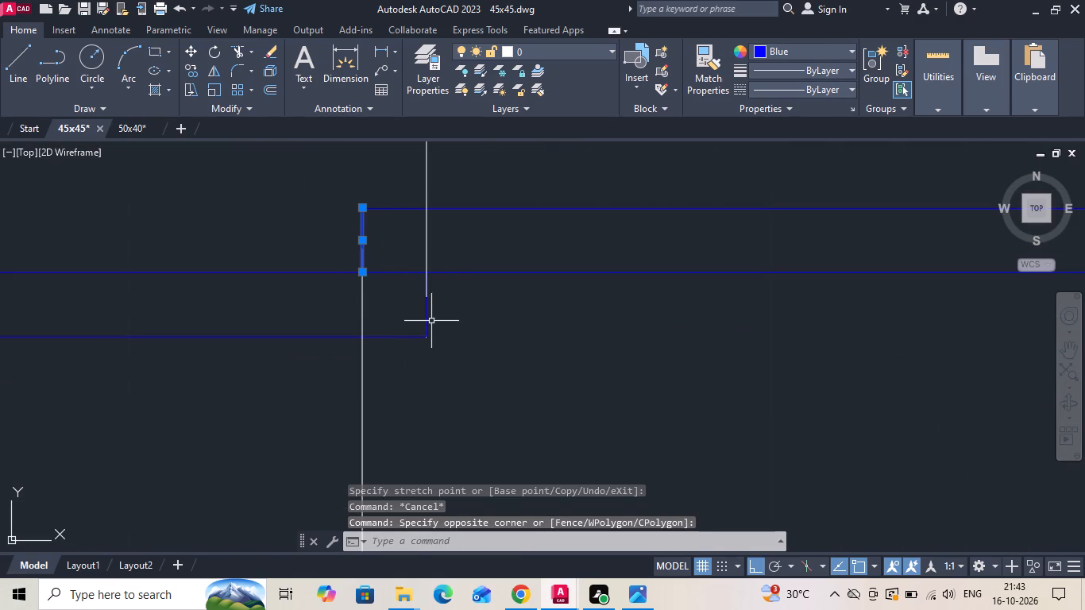
pyautogui.click(431, 322)
pyautogui.click(408, 316)
pyautogui.rightClick(408, 316)
pyautogui.moveTo(415, 311); pyautogui.dragTo(427, 313)
pyautogui.moveTo(626, 336); pyautogui.dragTo(755, 336)
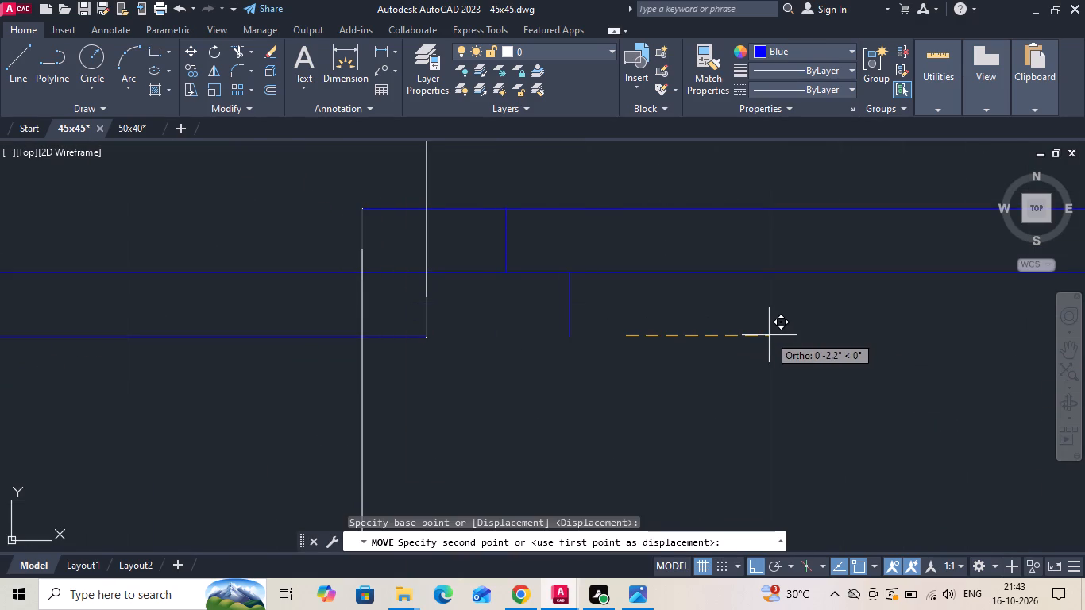
pyautogui.write('2.5')
pyautogui.press('Return')
pyautogui.scroll(-2, 764, 330)
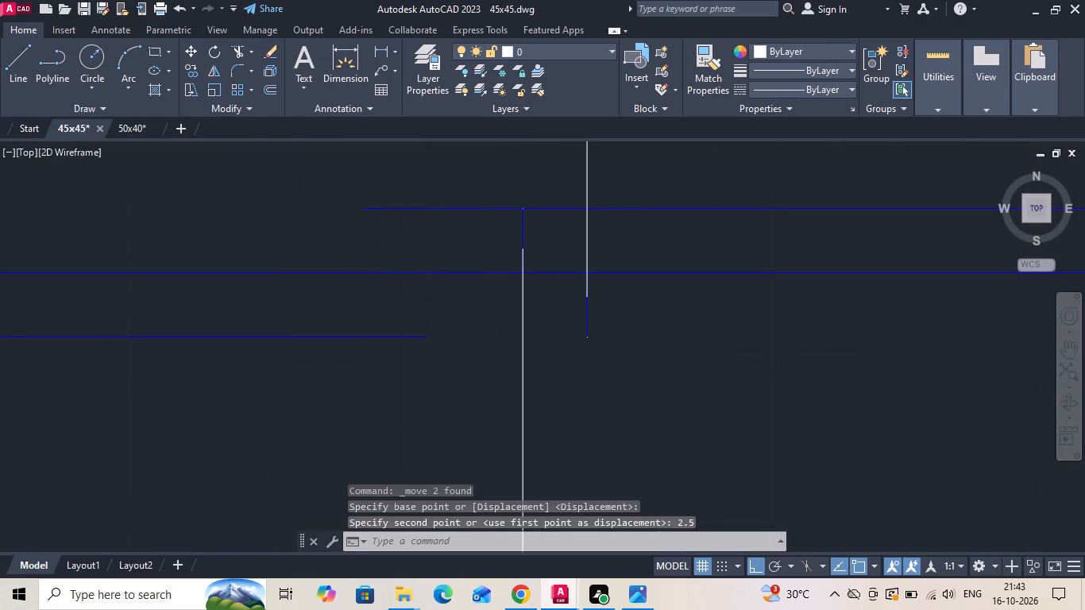
pyautogui.scroll(-2, 762, 329)
pyautogui.scroll(-2, 674, 316)
pyautogui.scroll(-1, 609, 319)
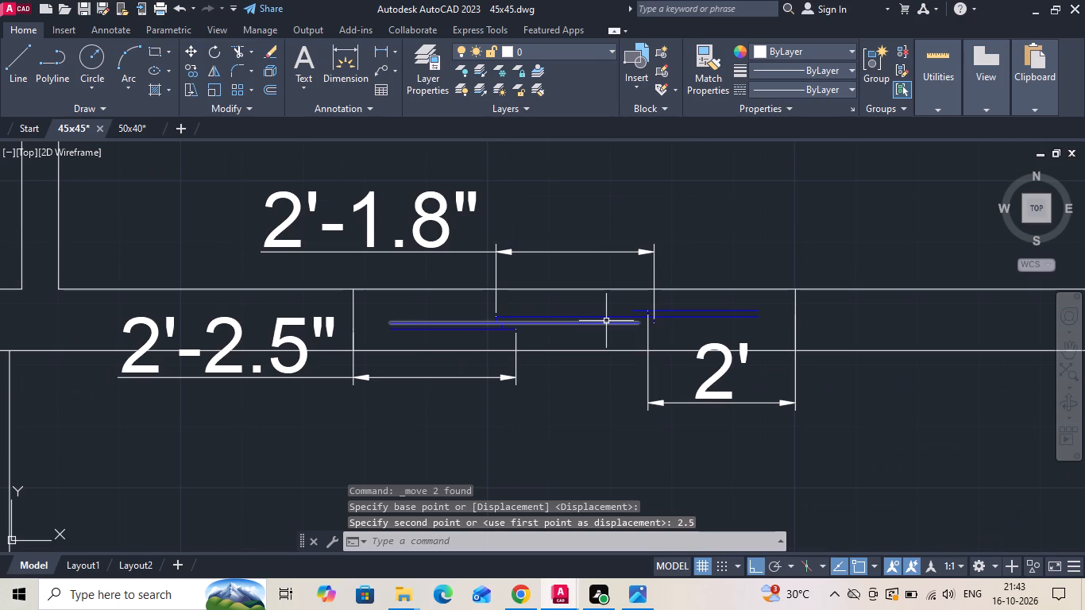
pyautogui.press('Escape')
# Stretch the left panel dimension's right origin to the bottom of the shifted short end line.
pyautogui.scroll(2, 450, 324)
pyautogui.scroll(1, 604, 364)
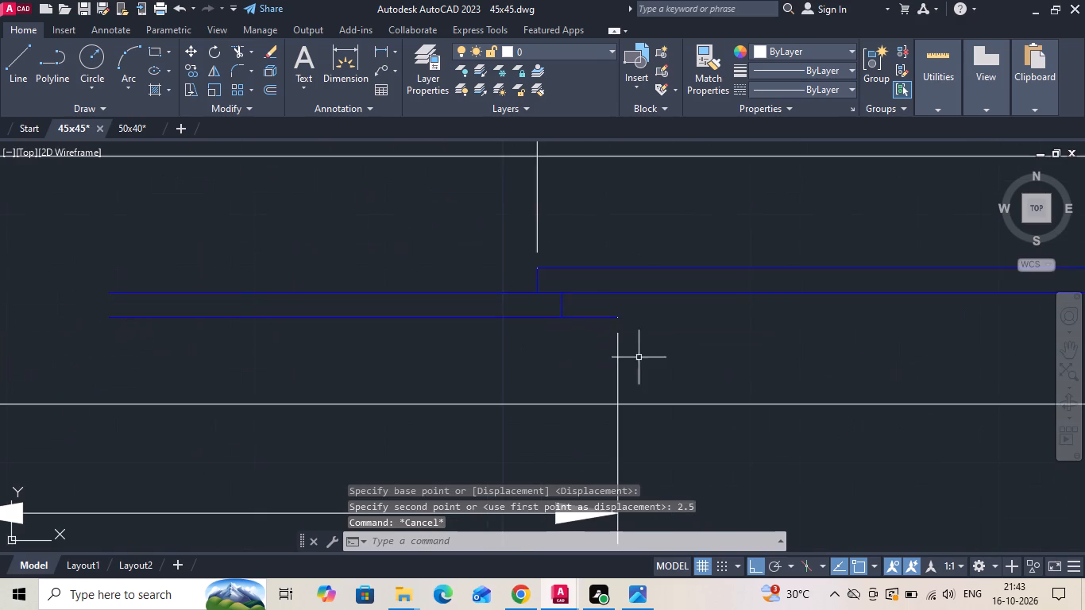
pyautogui.moveTo(654, 362); pyautogui.dragTo(542, 364)
pyautogui.click(505, 364)
pyautogui.click(616, 317)
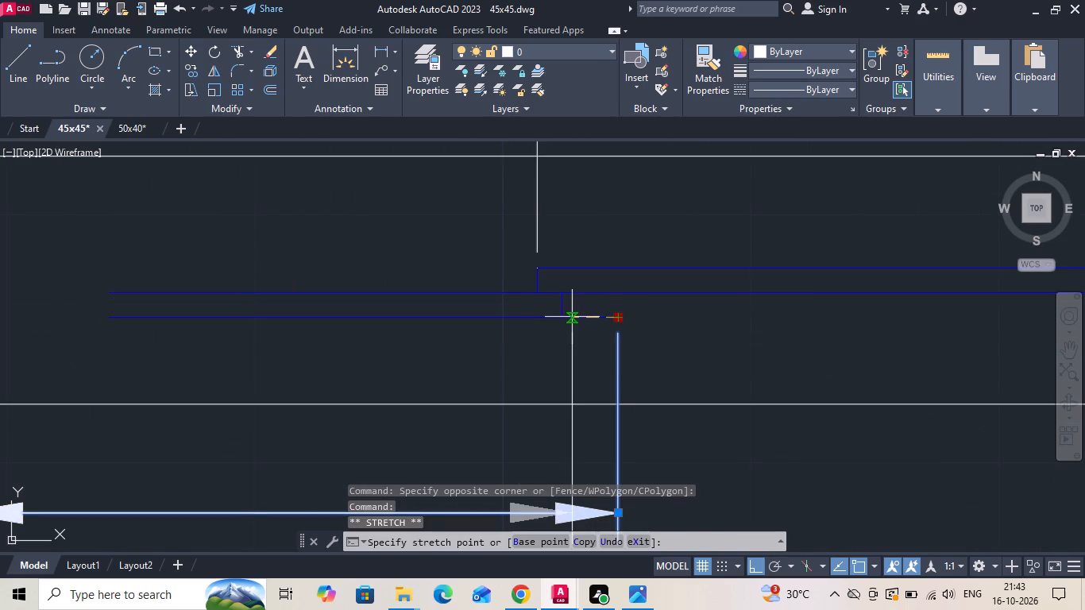
pyautogui.click(562, 315)
pyautogui.scroll(-5, 503, 346)
pyautogui.press('Escape')
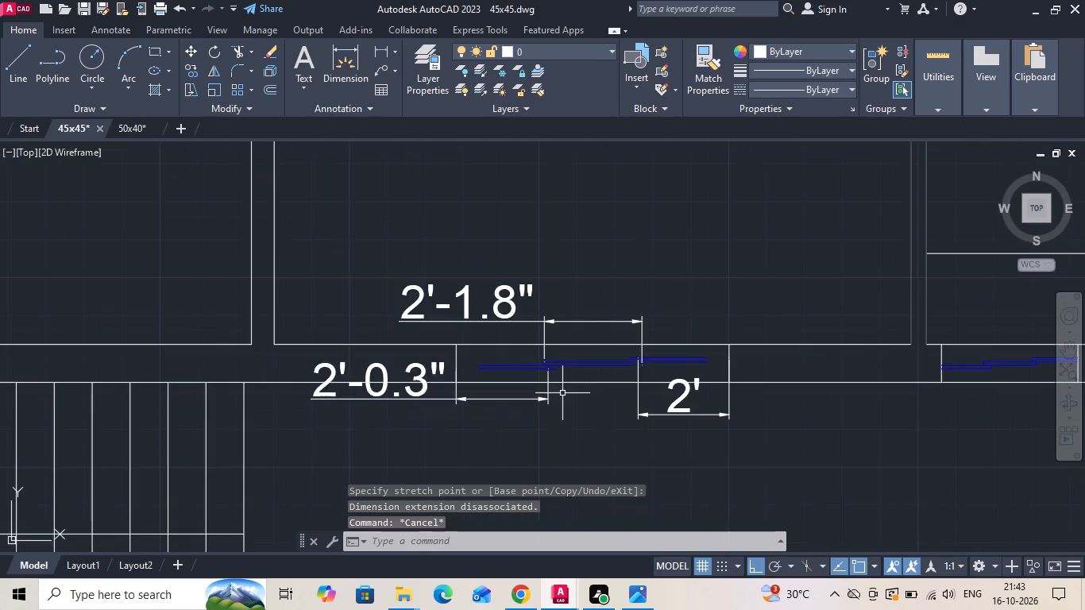
# Stretch the middle panel dimension's right origin to the bottom of the right panel's shifted short end line.
pyautogui.scroll(2, 606, 326)
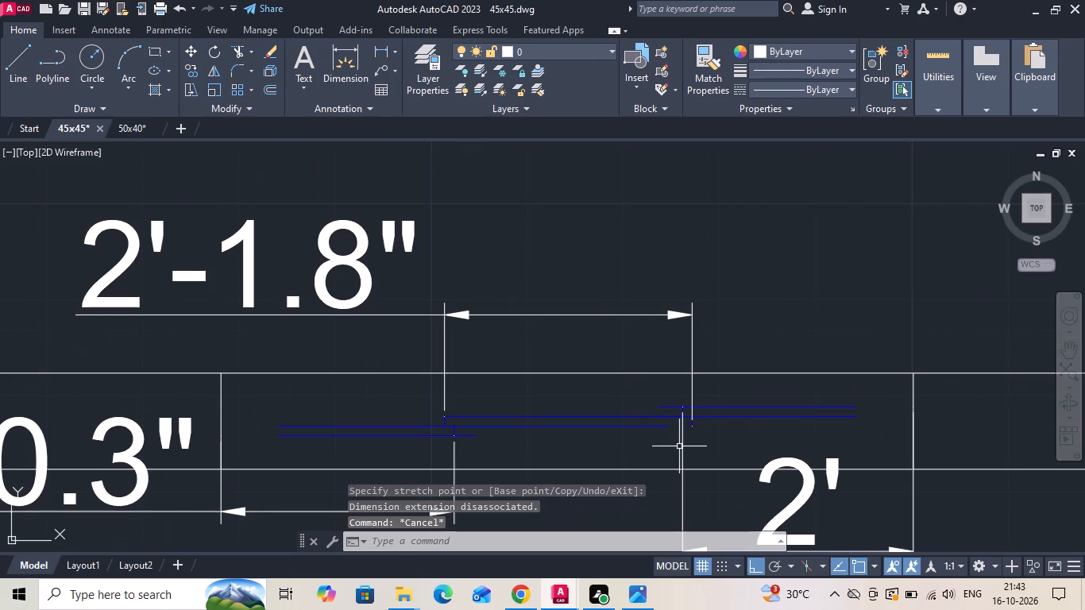
pyautogui.click(570, 346)
pyautogui.click(553, 263)
pyautogui.scroll(3, 647, 414)
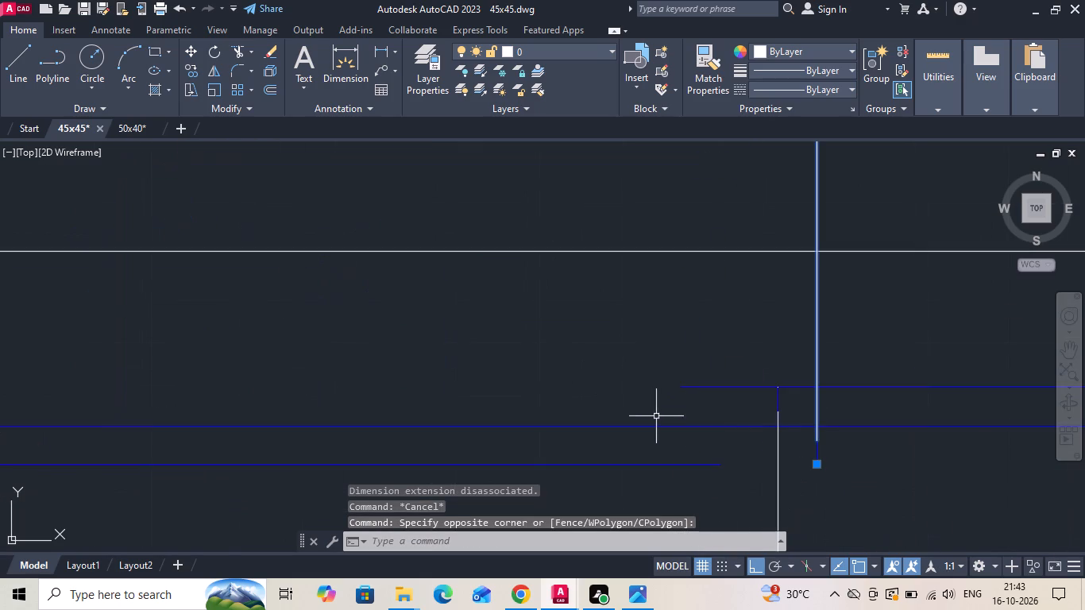
pyautogui.scroll(2, 799, 422)
pyautogui.scroll(-2, 663, 362)
pyautogui.press('Escape')
pyautogui.moveTo(765, 311); pyautogui.dragTo(747, 309)
pyautogui.click(689, 296)
pyautogui.click(728, 429)
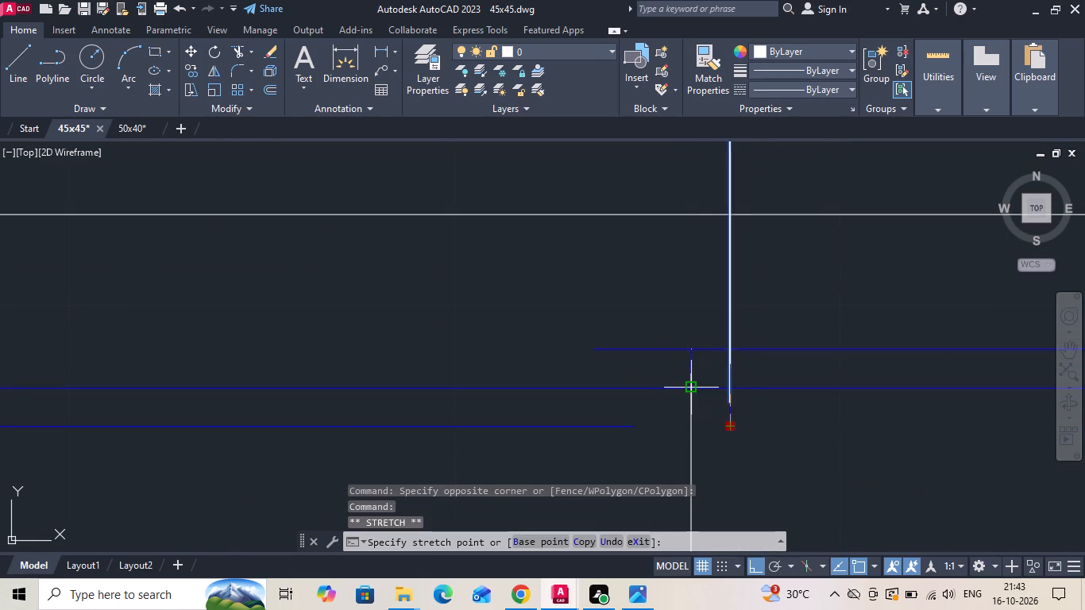
pyautogui.click(694, 389)
pyautogui.scroll(-4, 648, 388)
pyautogui.press('Escape')
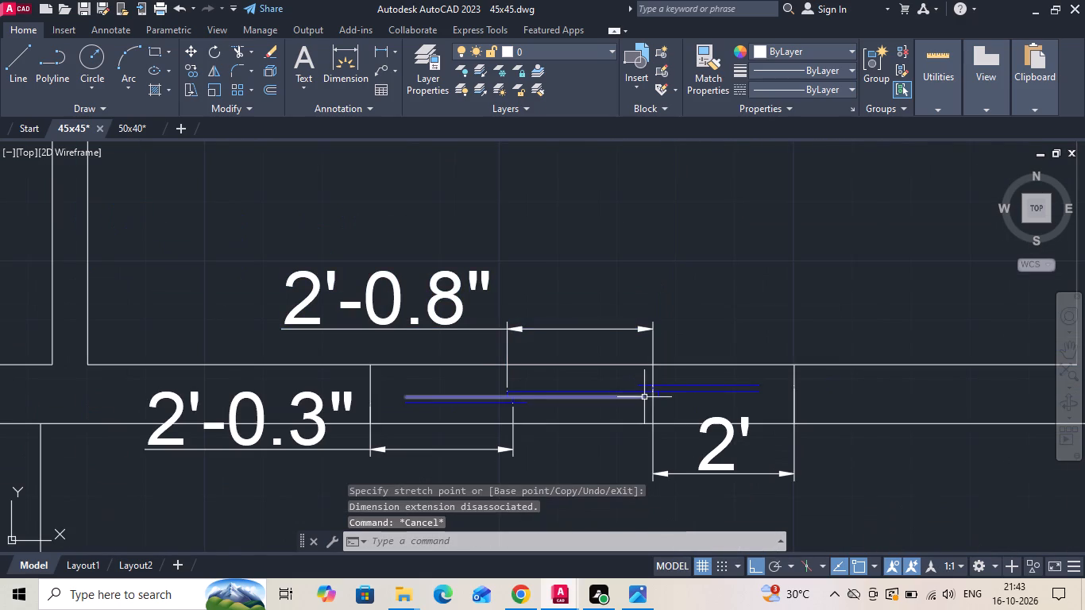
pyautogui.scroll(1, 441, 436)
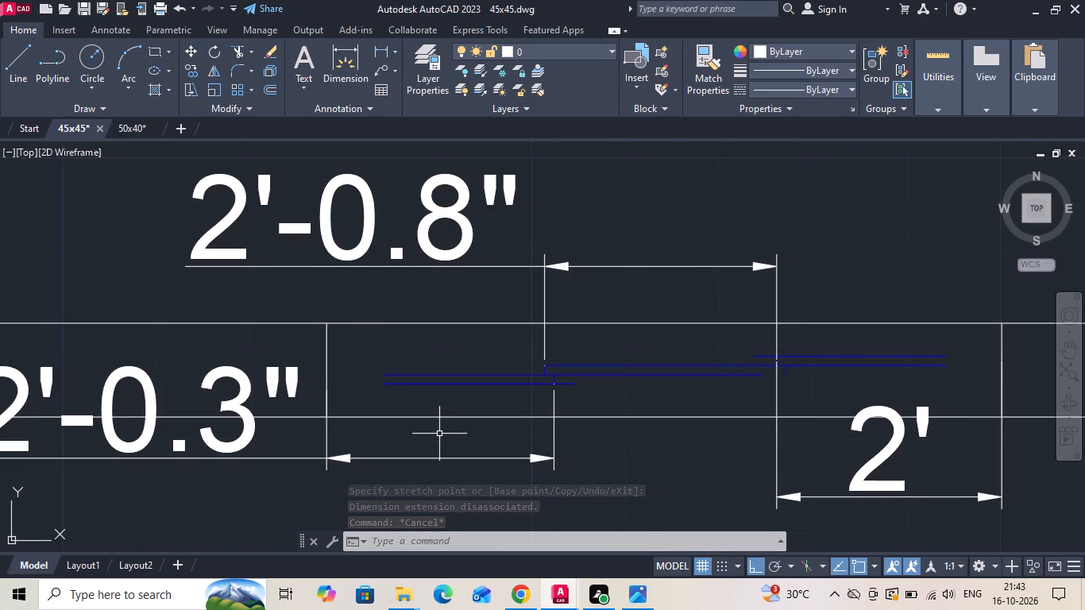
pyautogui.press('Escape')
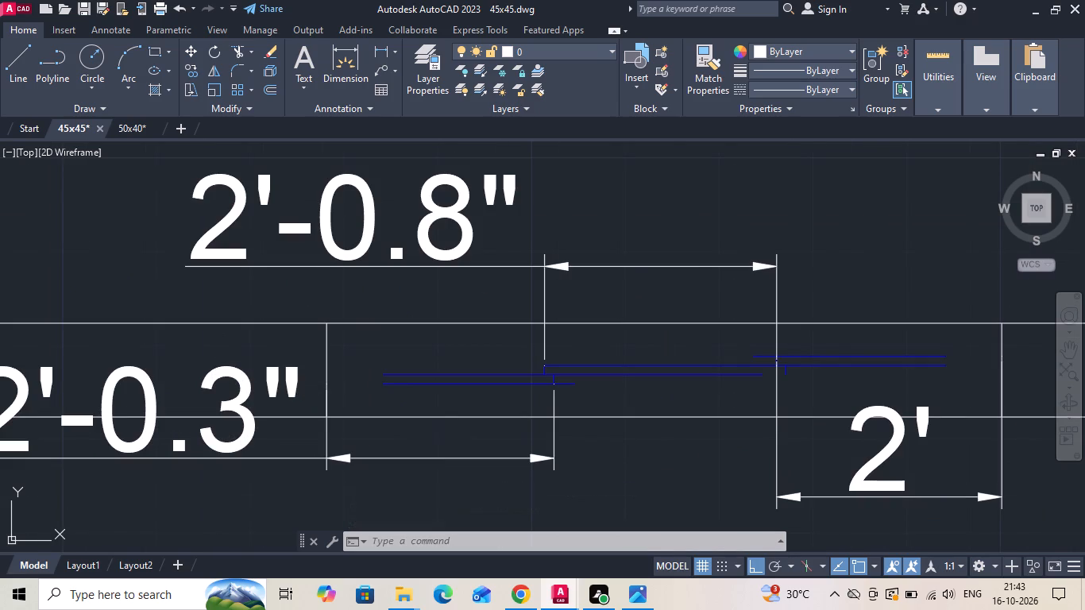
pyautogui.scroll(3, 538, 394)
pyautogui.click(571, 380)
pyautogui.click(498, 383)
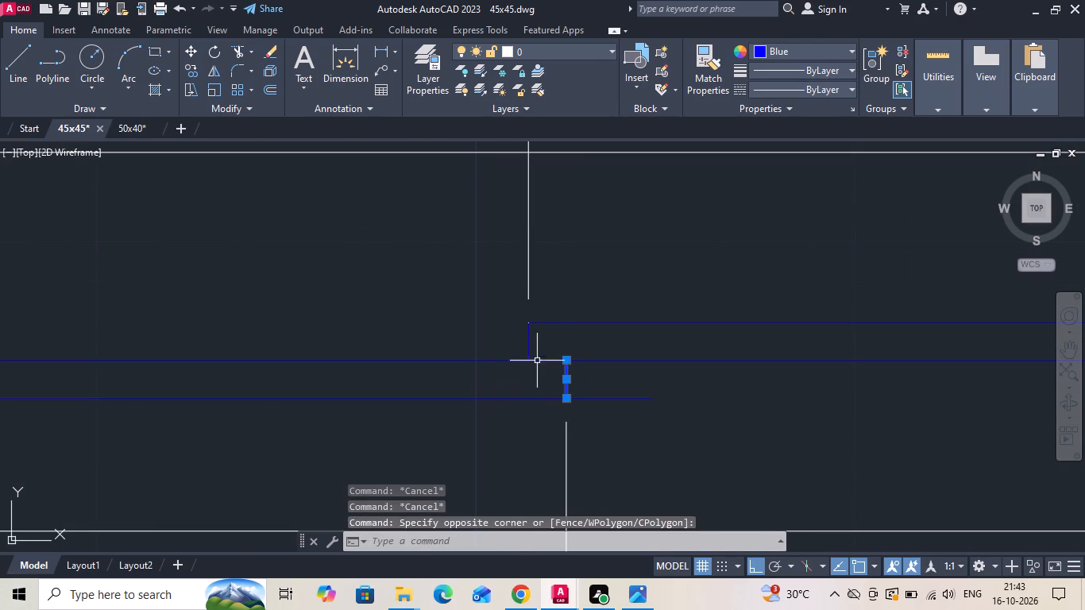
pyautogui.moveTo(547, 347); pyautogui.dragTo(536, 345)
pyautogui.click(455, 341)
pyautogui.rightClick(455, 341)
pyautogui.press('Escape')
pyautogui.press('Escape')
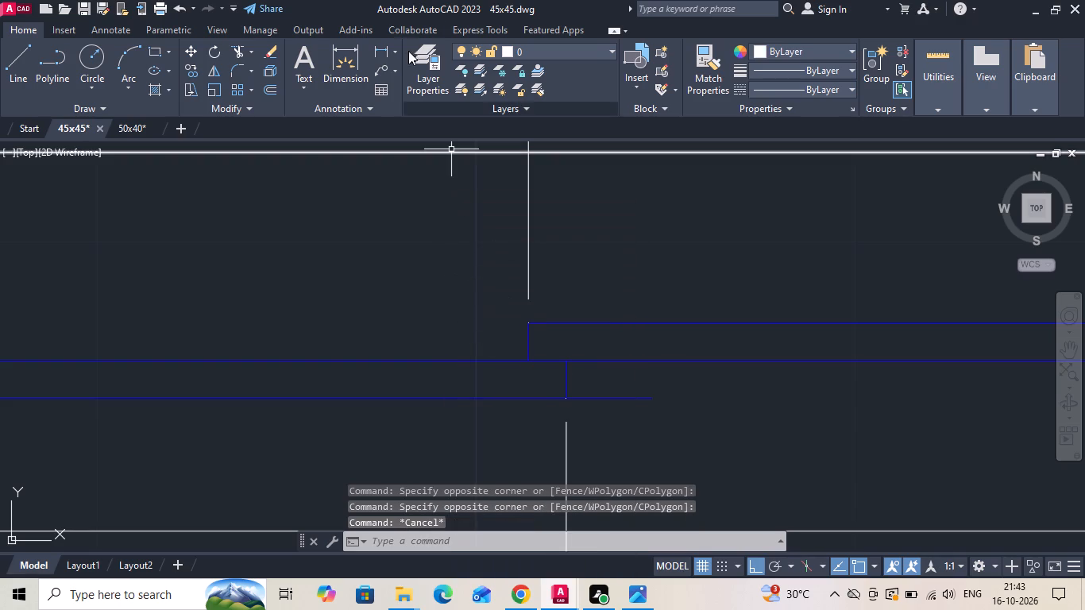
# Measure the horizontal overlap between the two short blue end lines at the left and right panel joints.
pyautogui.click(375, 46)
pyautogui.click(525, 361)
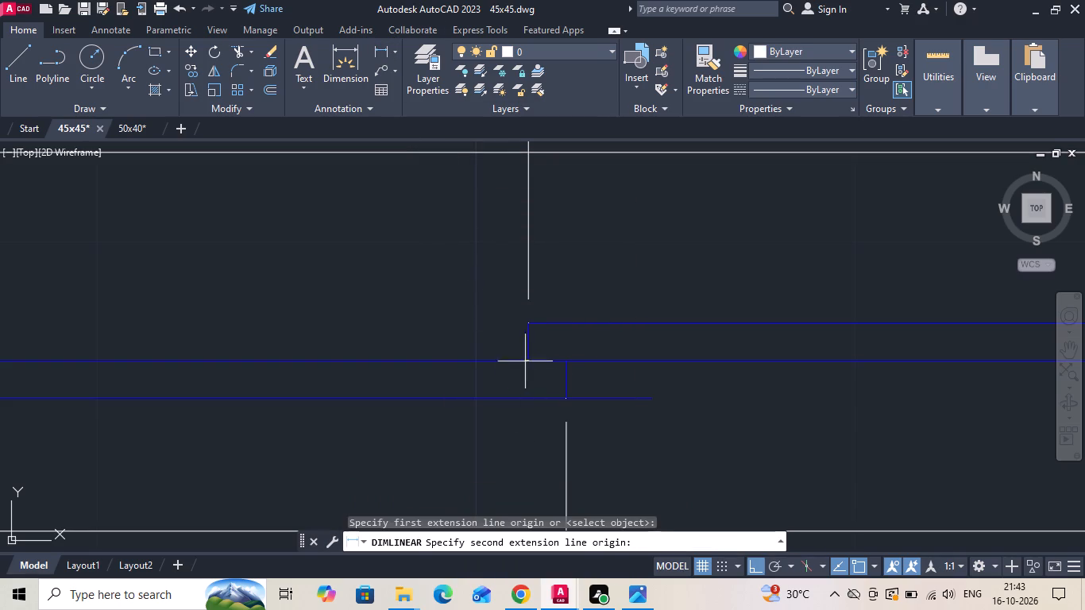
pyautogui.click(563, 362)
pyautogui.scroll(-3, 563, 362)
pyautogui.press('Escape')
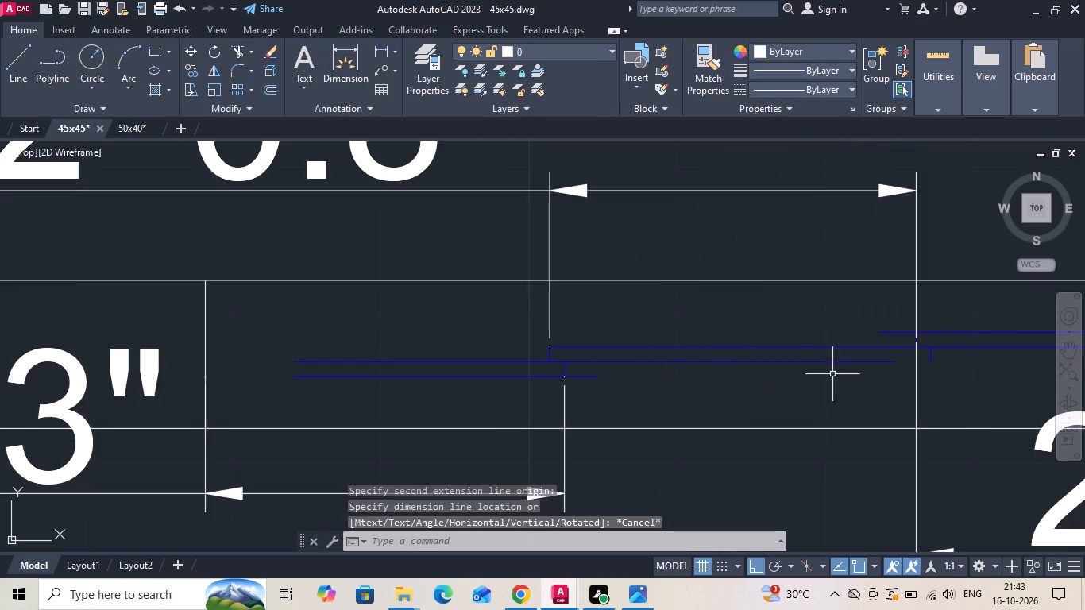
pyautogui.scroll(2, 953, 357)
pyautogui.press('space')
pyautogui.click(885, 334)
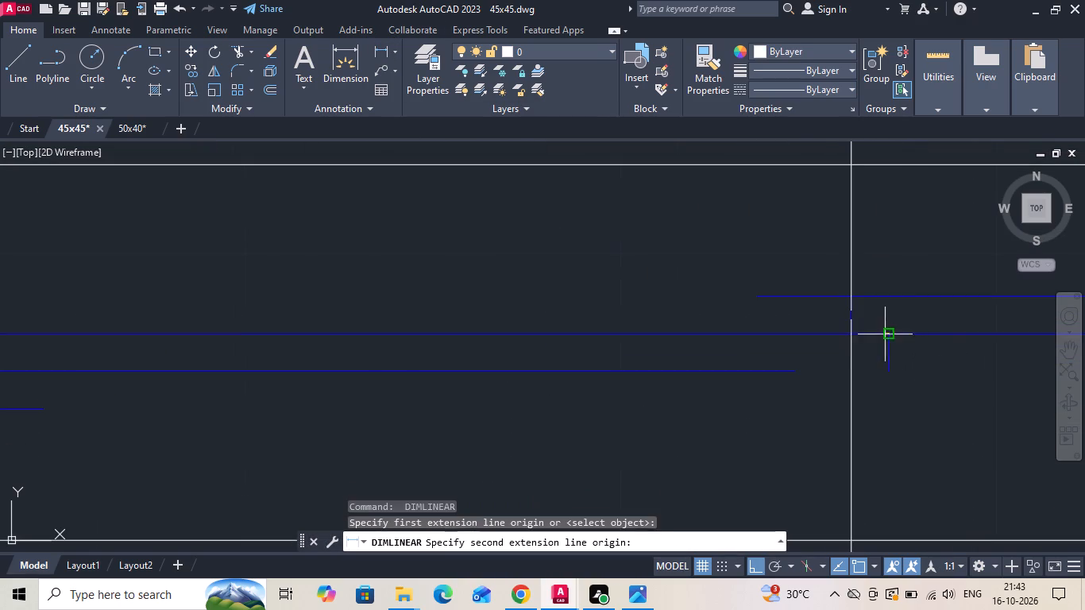
pyautogui.click(851, 334)
pyautogui.scroll(-2, 854, 342)
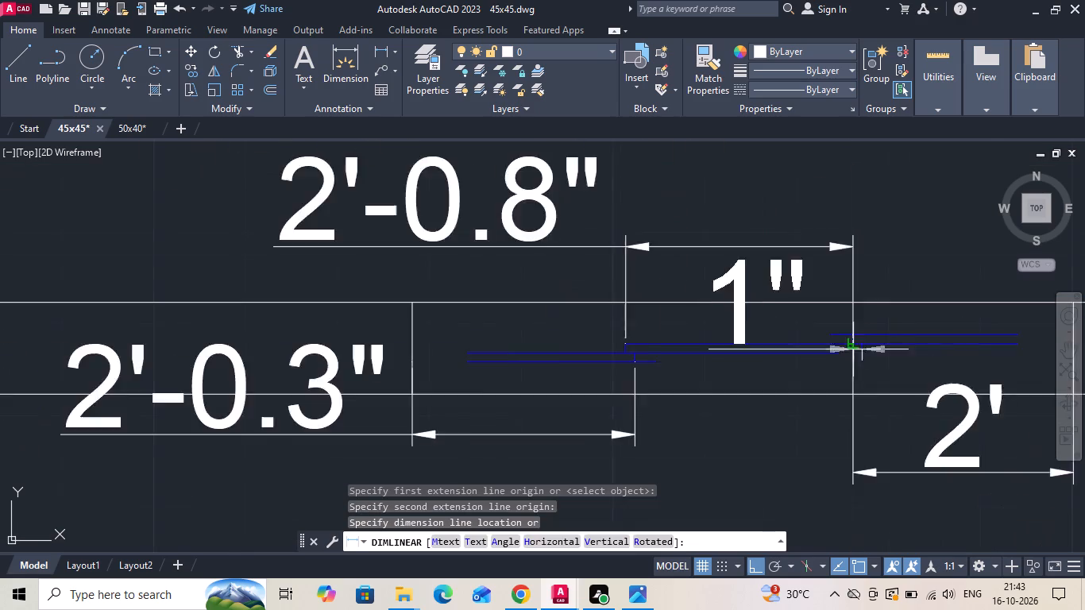
pyautogui.scroll(-3, 853, 349)
pyautogui.press('Escape')
# Move the two short blue end lines at the left panel overlap 0.3 inches to the left.
pyautogui.scroll(3, 822, 368)
pyautogui.scroll(3, 631, 315)
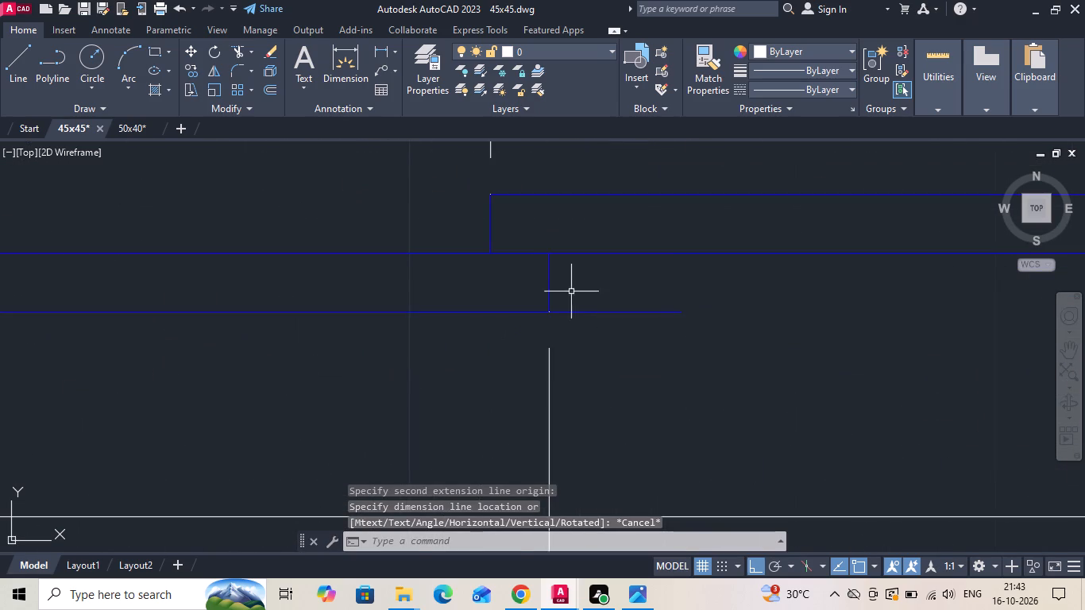
pyautogui.click(553, 288)
pyautogui.click(526, 277)
pyautogui.moveTo(515, 222); pyautogui.dragTo(430, 231)
pyautogui.click(425, 231)
pyautogui.rightClick(424, 231)
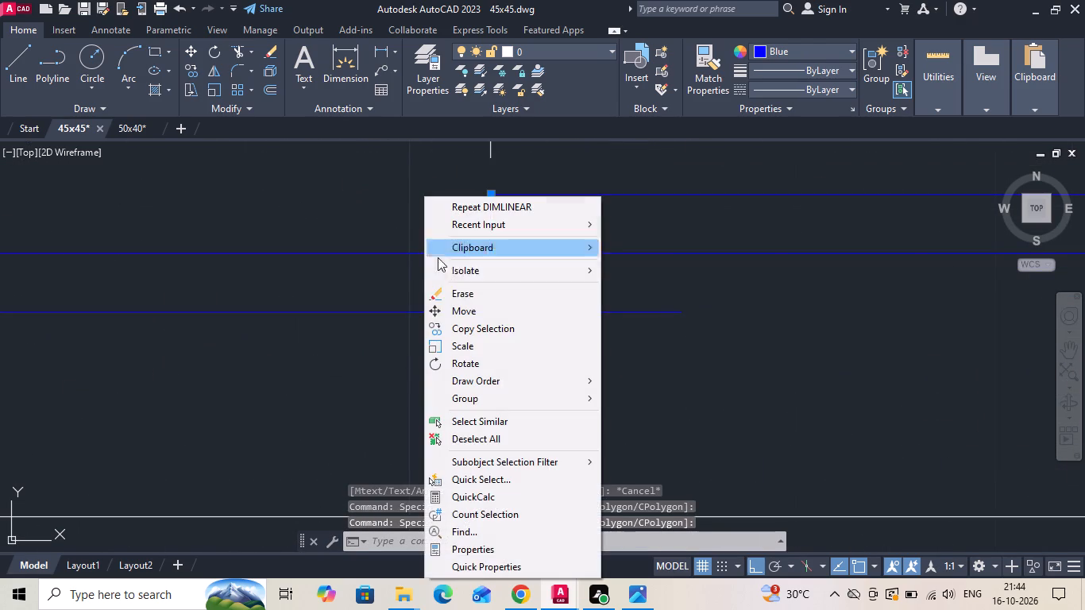
pyautogui.click(452, 308)
pyautogui.moveTo(817, 395); pyautogui.dragTo(778, 396)
pyautogui.write('.3')
pyautogui.press('Return')
pyautogui.scroll(-3, 689, 396)
pyautogui.press('Escape')
# Extend the left panel's two blue lines to the left edge of the window opening.
pyautogui.write('ex')
pyautogui.press('space')
pyautogui.moveTo(662, 344); pyautogui.dragTo(661, 354)
pyautogui.click(662, 353)
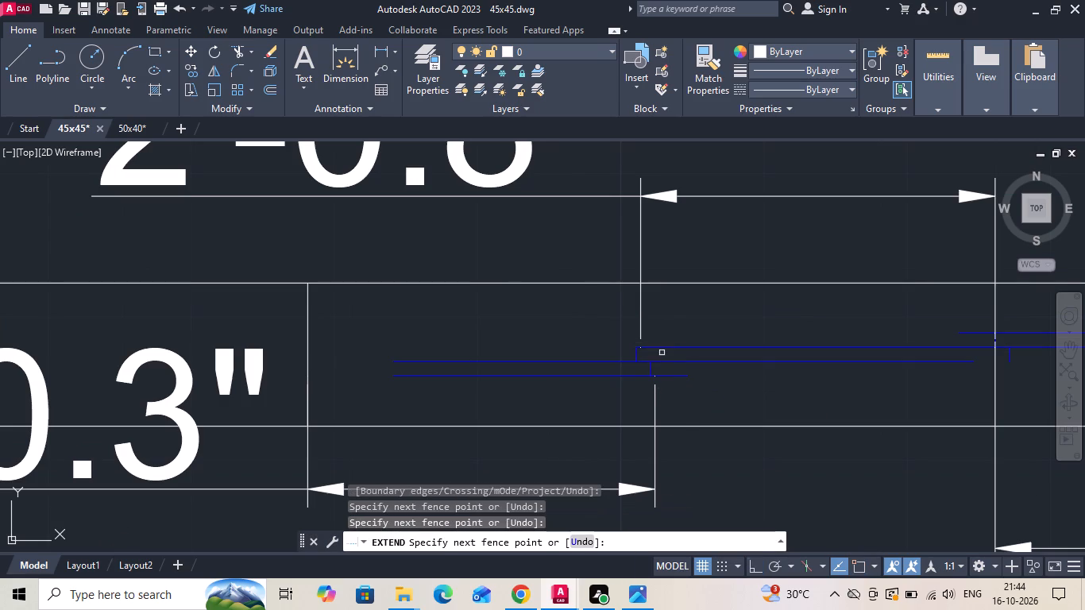
pyautogui.moveTo(445, 413); pyautogui.dragTo(438, 396)
pyautogui.click(419, 335)
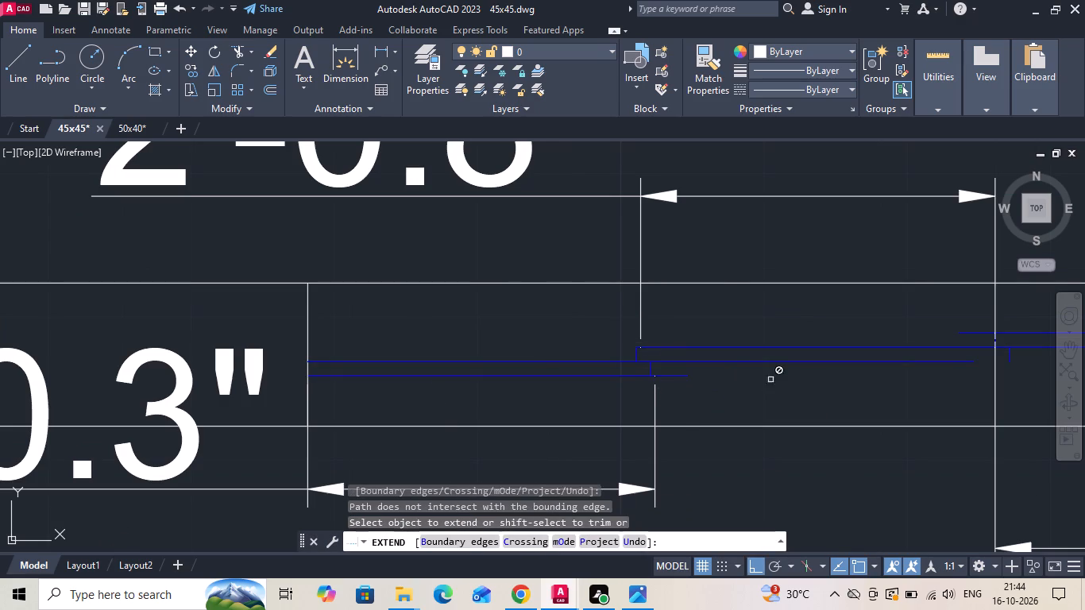
# Extend the middle panel's lower line to its right end line and the right panel's two lines to the opening's right edge.
pyautogui.moveTo(809, 380); pyautogui.dragTo(538, 368, button='middle')
pyautogui.moveTo(697, 346); pyautogui.dragTo(689, 359)
pyautogui.click(686, 362)
pyautogui.click(831, 324)
pyautogui.click(839, 315)
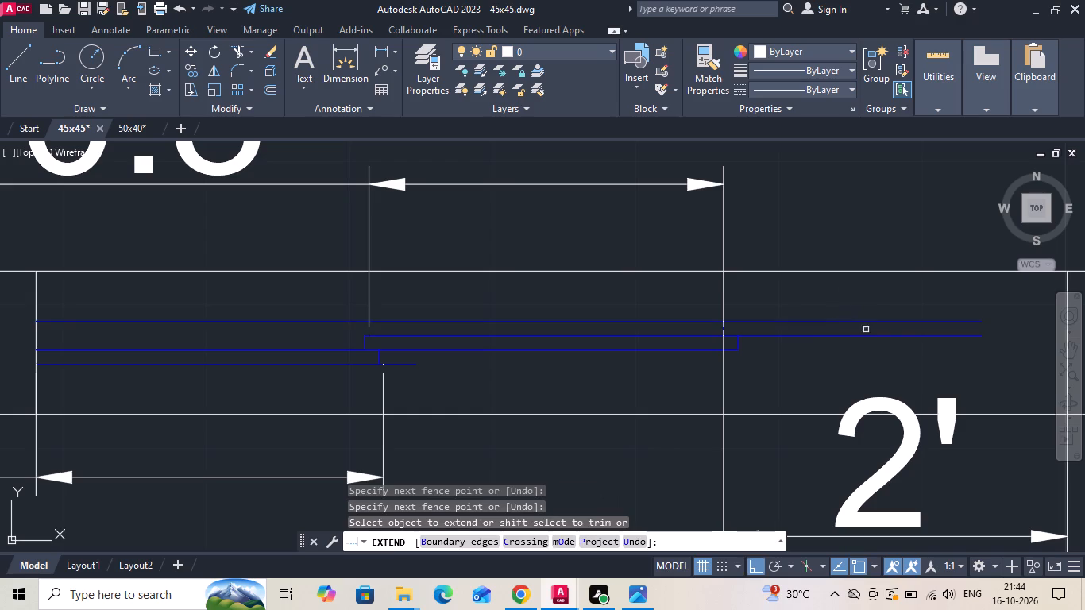
pyautogui.click(875, 338)
pyautogui.scroll(-1, 605, 391)
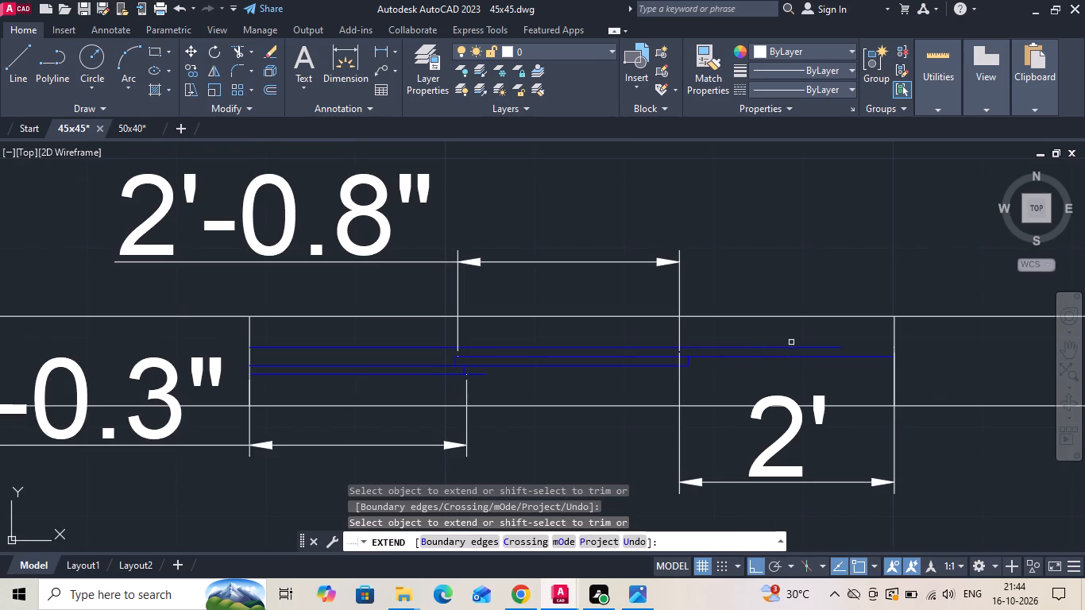
pyautogui.click(792, 346)
pyautogui.press('Escape')
# Delete the three panel width dimensions around the living room window.
pyautogui.moveTo(738, 438); pyautogui.dragTo(605, 445)
pyautogui.click(338, 461)
pyautogui.press('Delete')
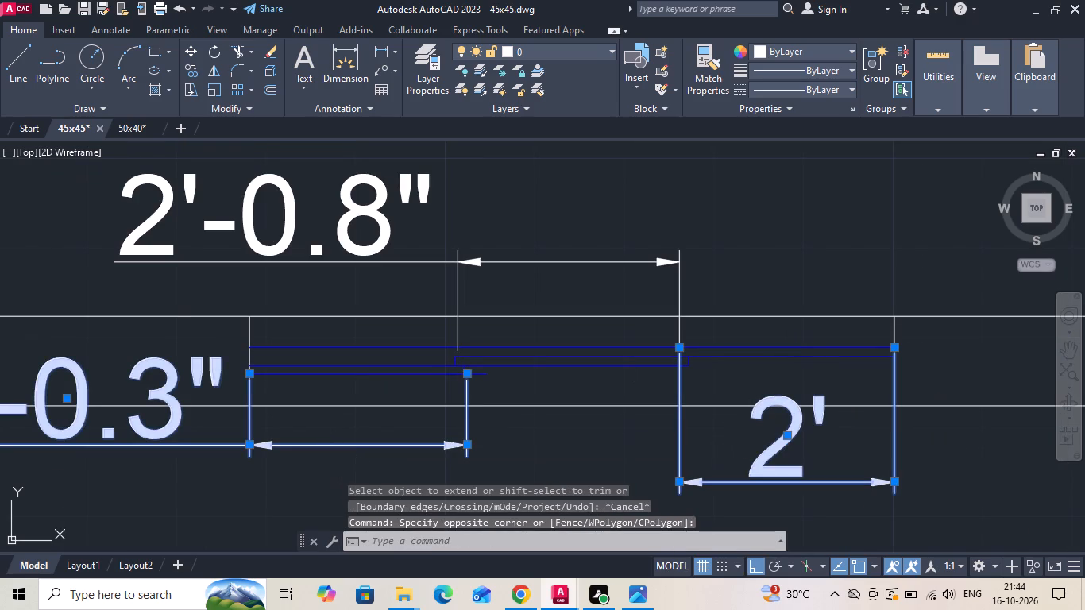
pyautogui.moveTo(685, 218); pyautogui.dragTo(587, 240)
pyautogui.click(404, 263)
pyautogui.press('Delete')
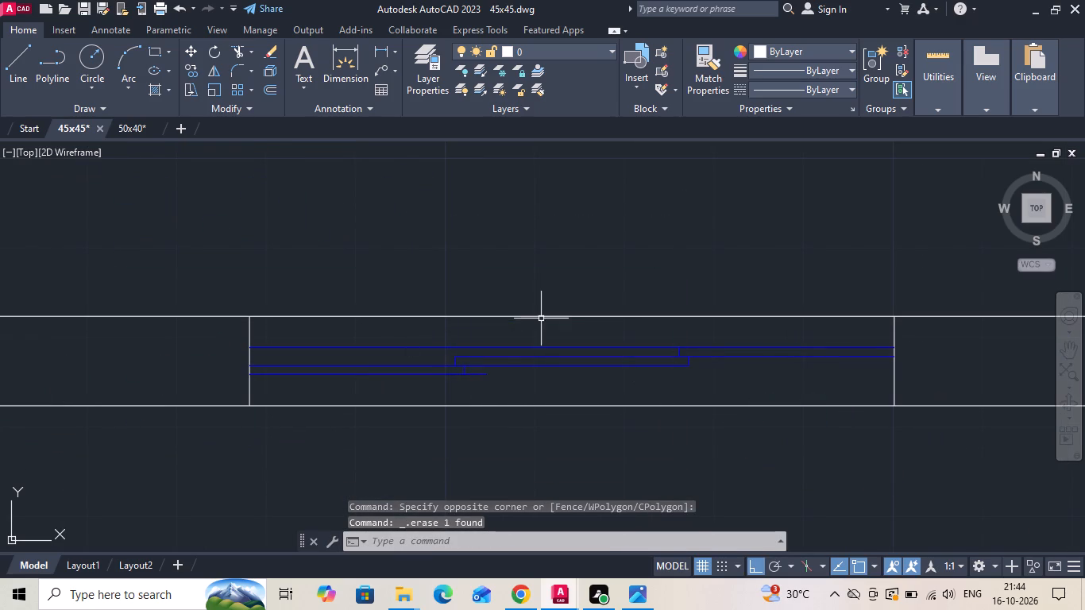
# Trim the right panel's upper line and the left panel's lower line where they run past their short end lines.
pyautogui.write('tr')
pyautogui.press('space')
pyautogui.click(564, 348)
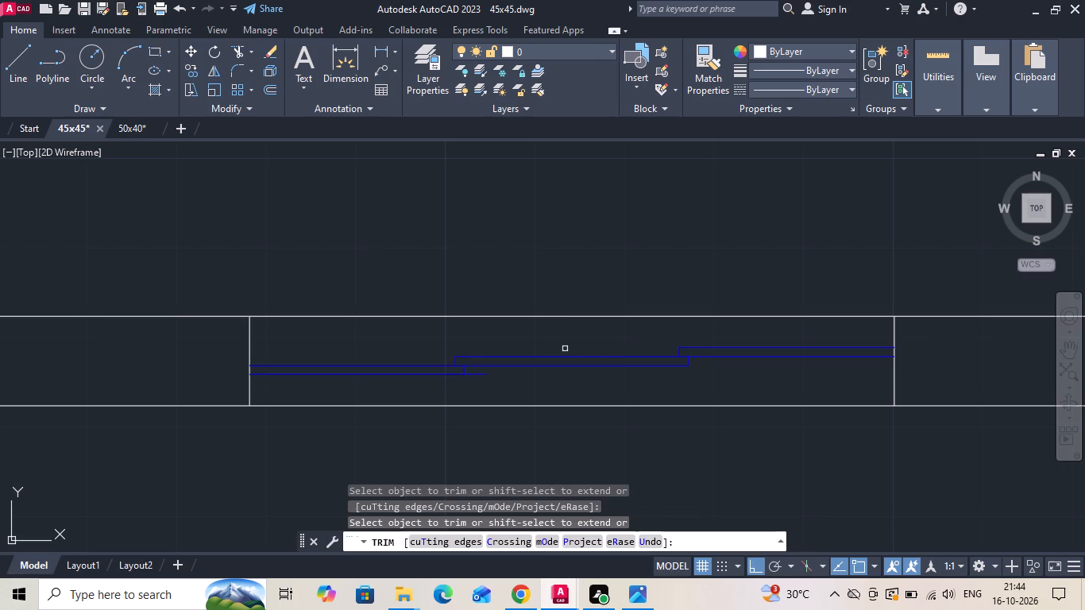
pyautogui.click(481, 374)
pyautogui.press('Escape')
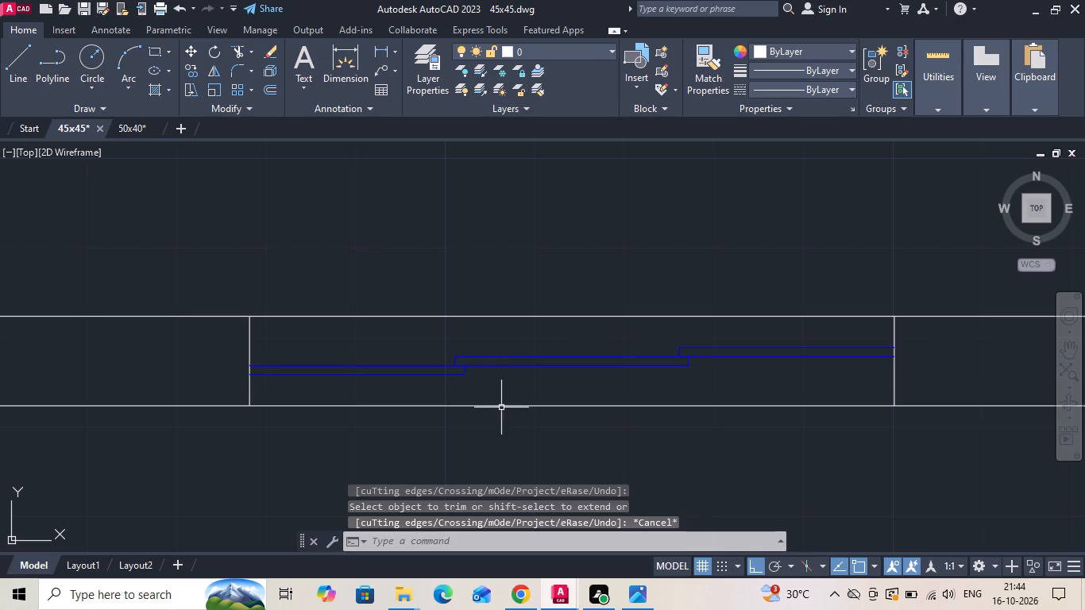
# Save the drawing.
pyautogui.hotkey('ctrl', 's')
pyautogui.scroll(-2, 569, 381)
pyautogui.scroll(-3, 651, 385)
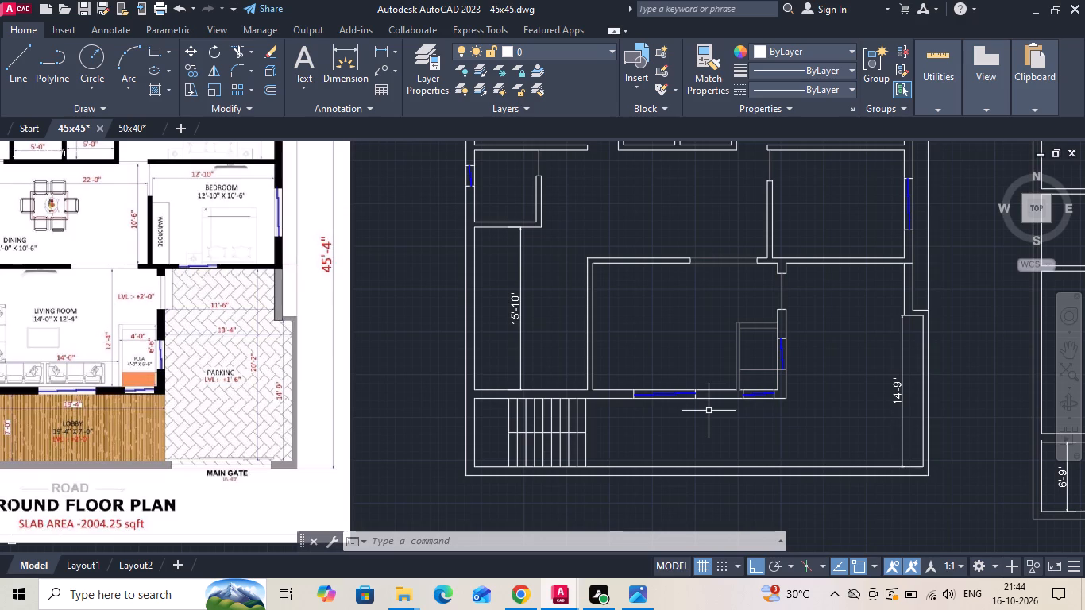
pyautogui.press('Escape')
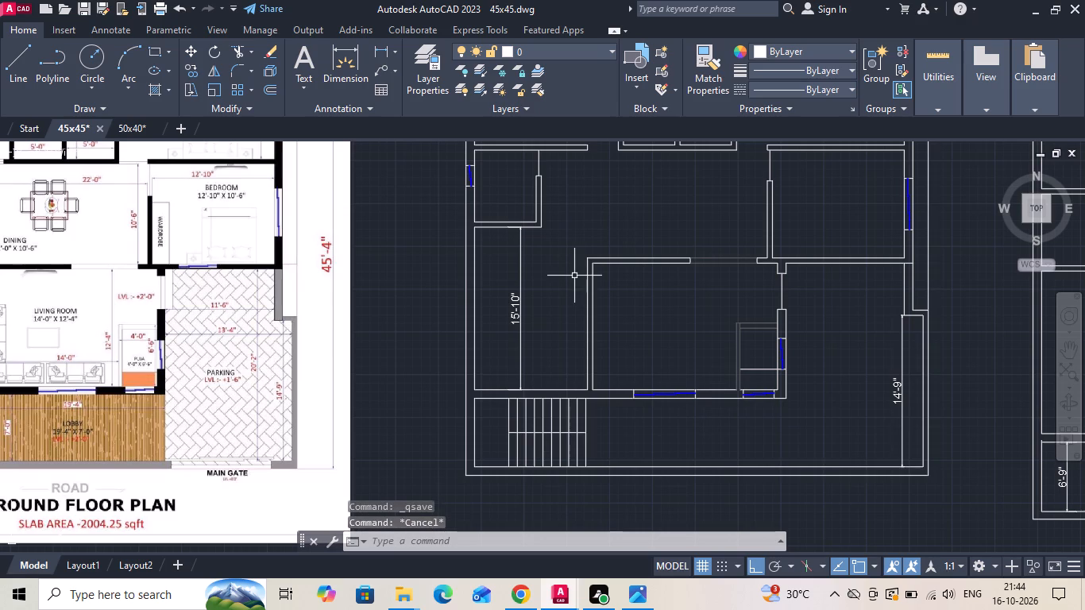
pyautogui.press('Escape')
pyautogui.hotkey('ctrl', 's')
pyautogui.hotkey('ctrl', 's')
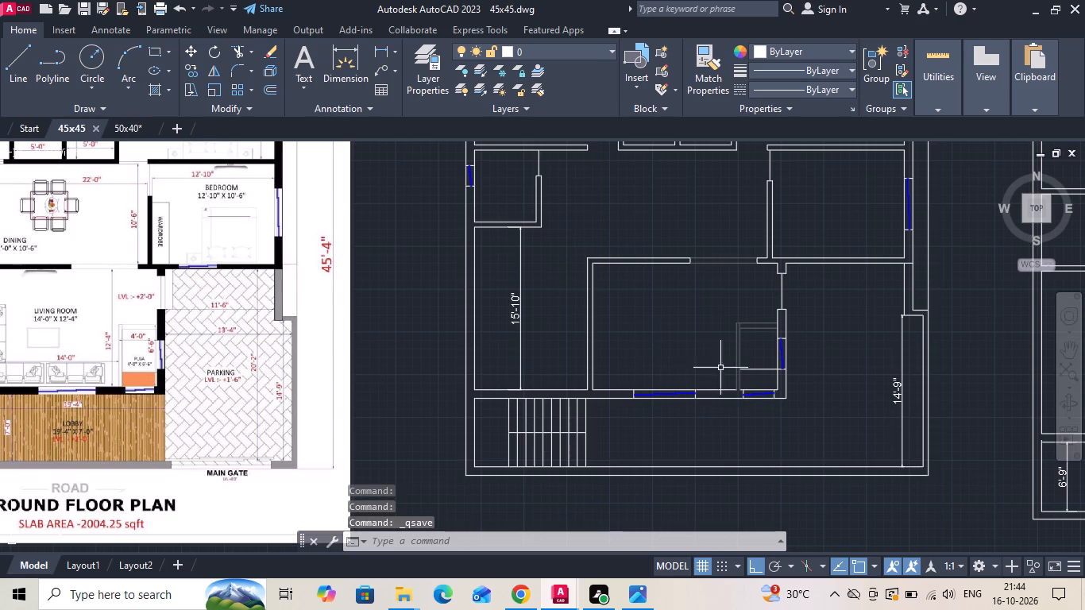
# Match the white horizontal line inside the puja area to the properties of its grey left boundary line.
pyautogui.scroll(1, 748, 377)
pyautogui.scroll(-1, 751, 378)
pyautogui.click(709, 70)
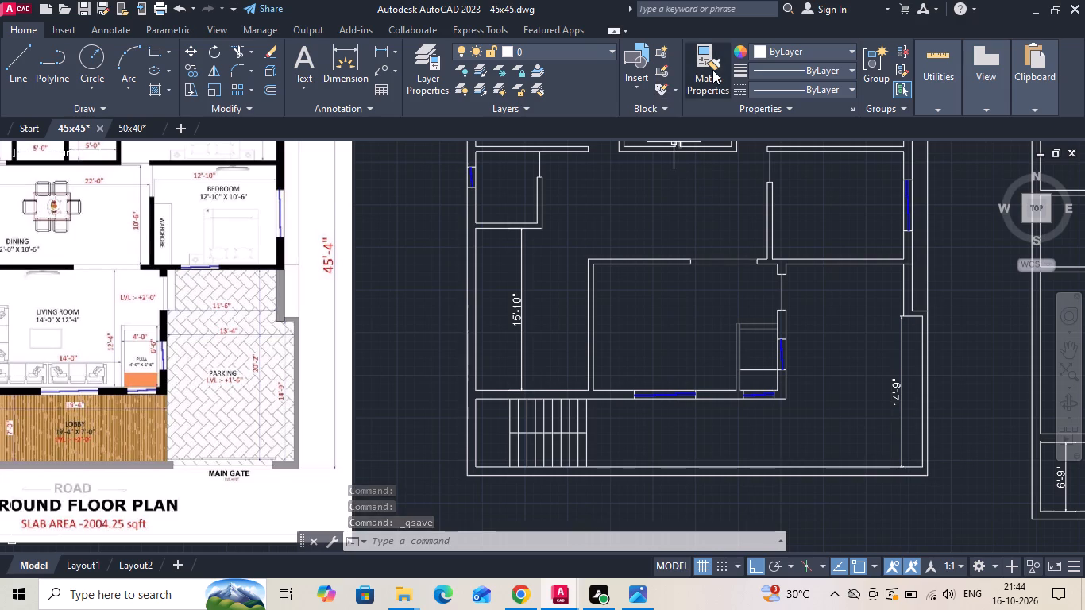
pyautogui.click(738, 336)
pyautogui.click(757, 368)
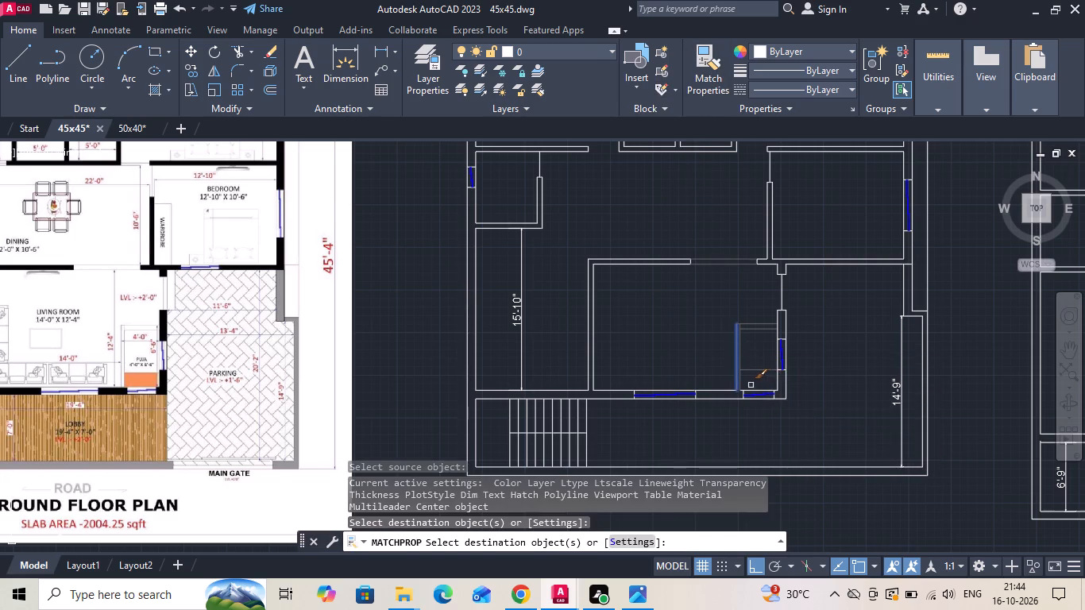
pyautogui.click(750, 376)
pyautogui.click(748, 372)
pyautogui.press('Escape')
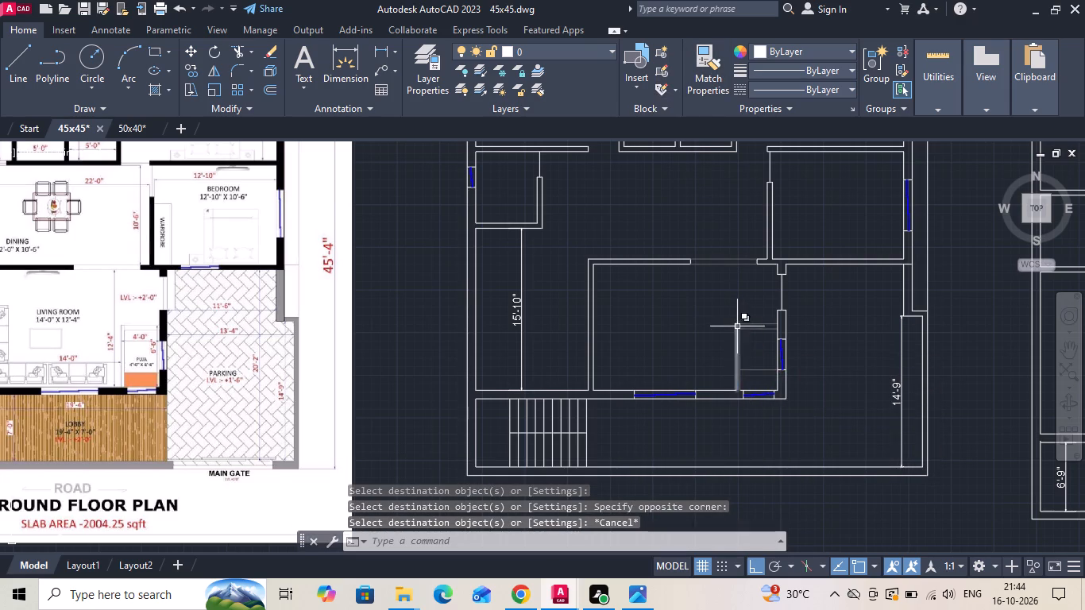
# Save the drawing with the restyled puja line.
pyautogui.hotkey('ctrl', 's')
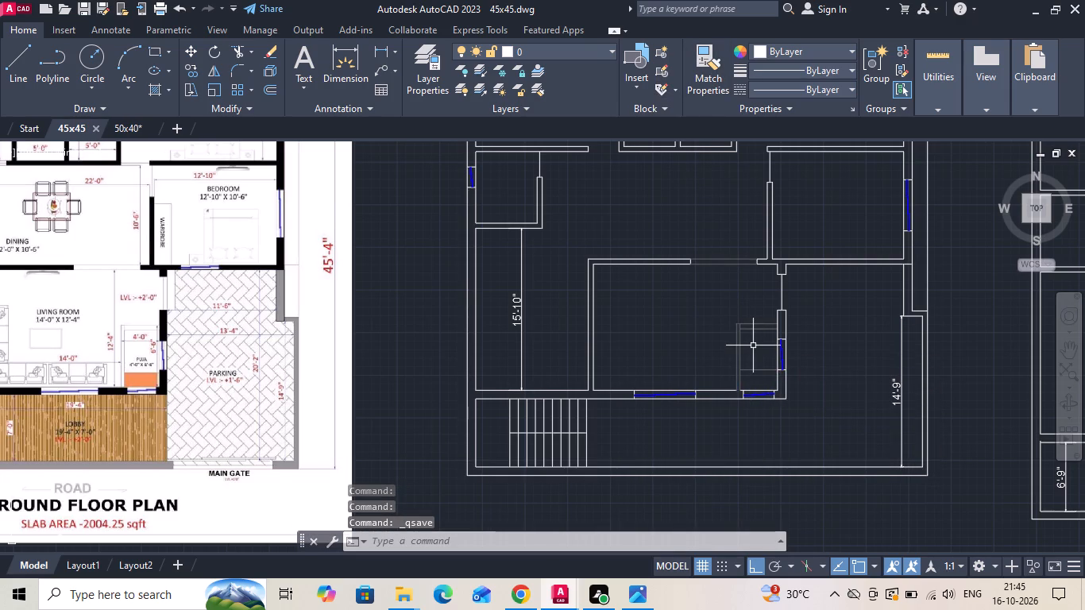
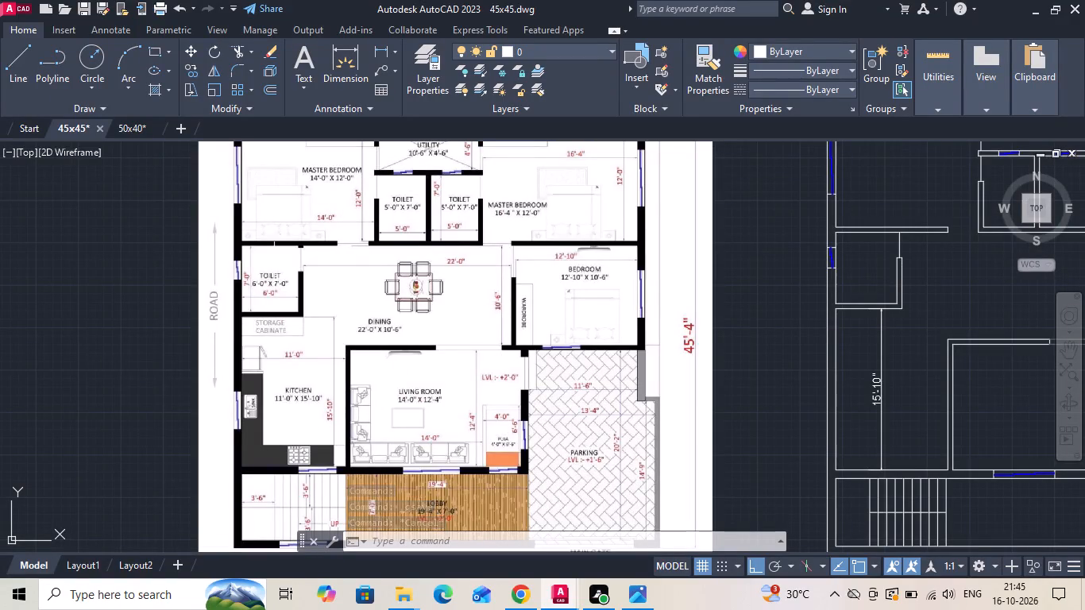
# Measure the length of the window opening in the kitchen's outer wall on the reference plan image.
pyautogui.scroll(-1, 274, 269)
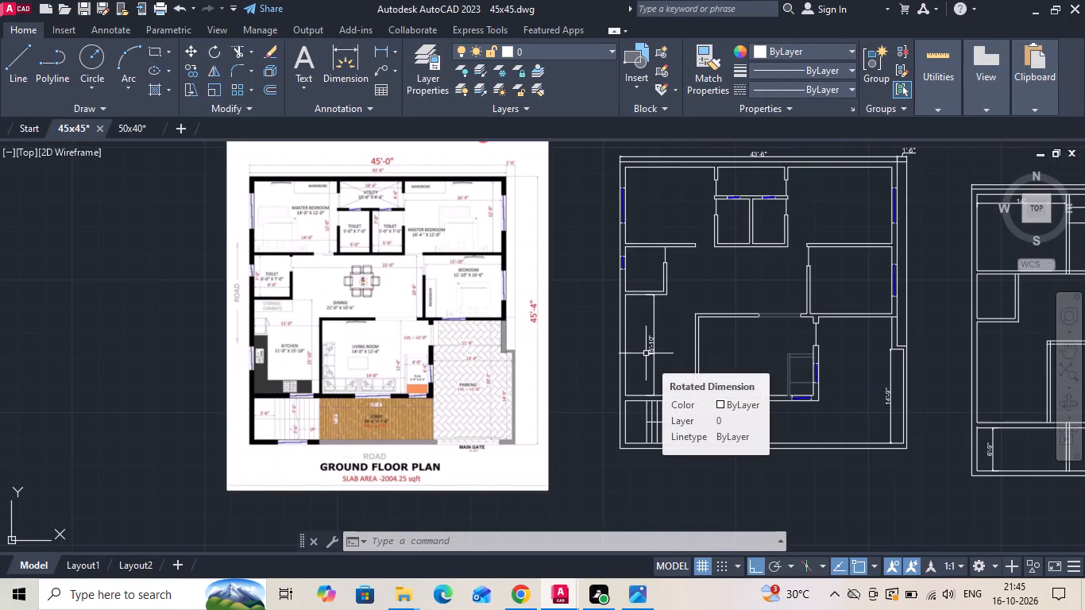
pyautogui.scroll(1, 228, 342)
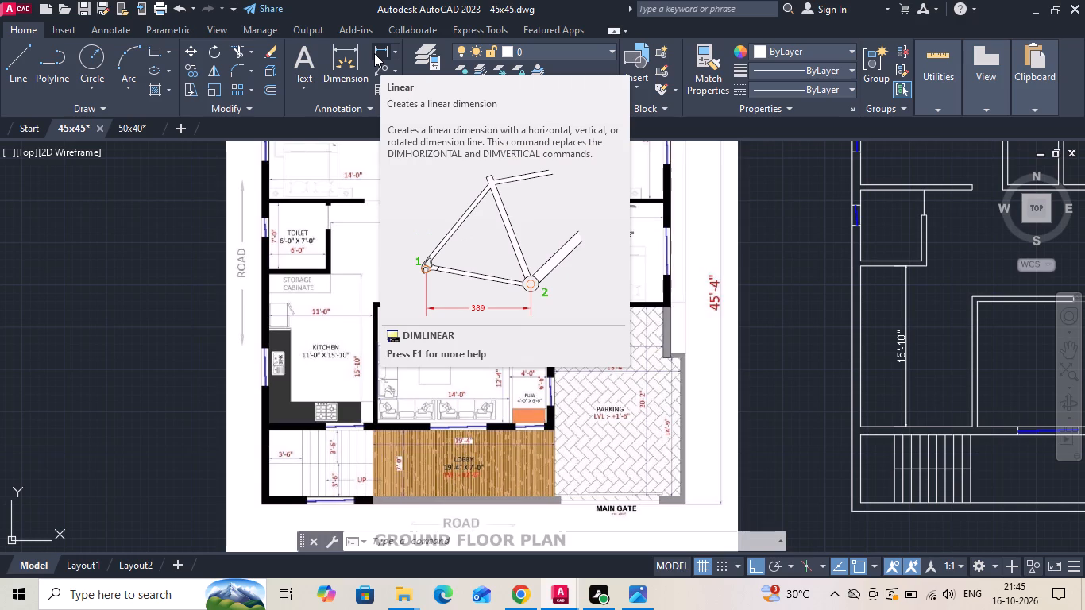
pyautogui.click(374, 53)
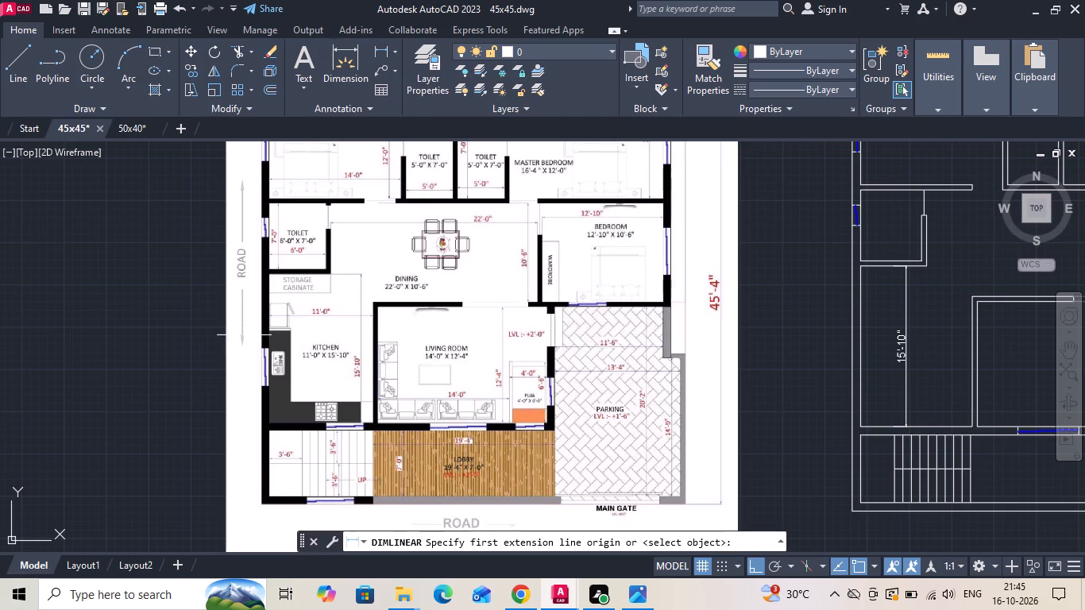
pyautogui.scroll(2, 243, 362)
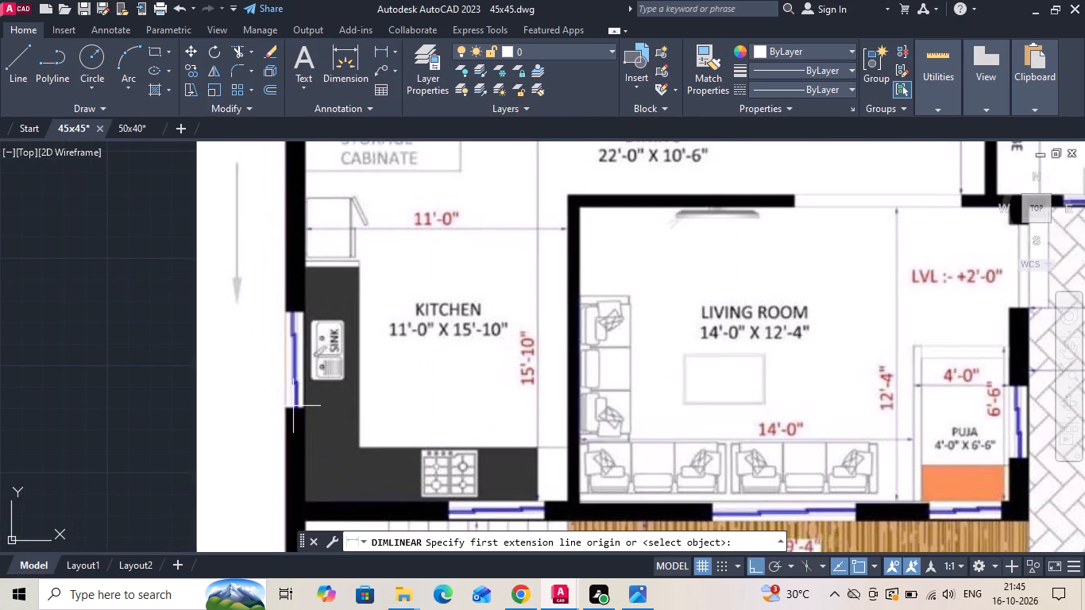
pyautogui.click(295, 409)
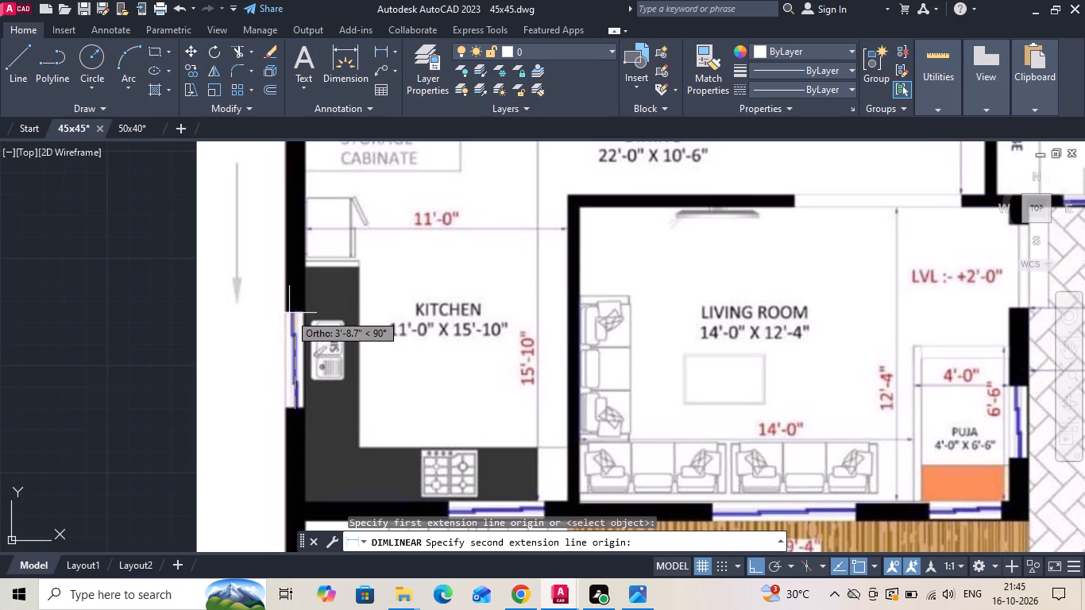
pyautogui.press('Escape')
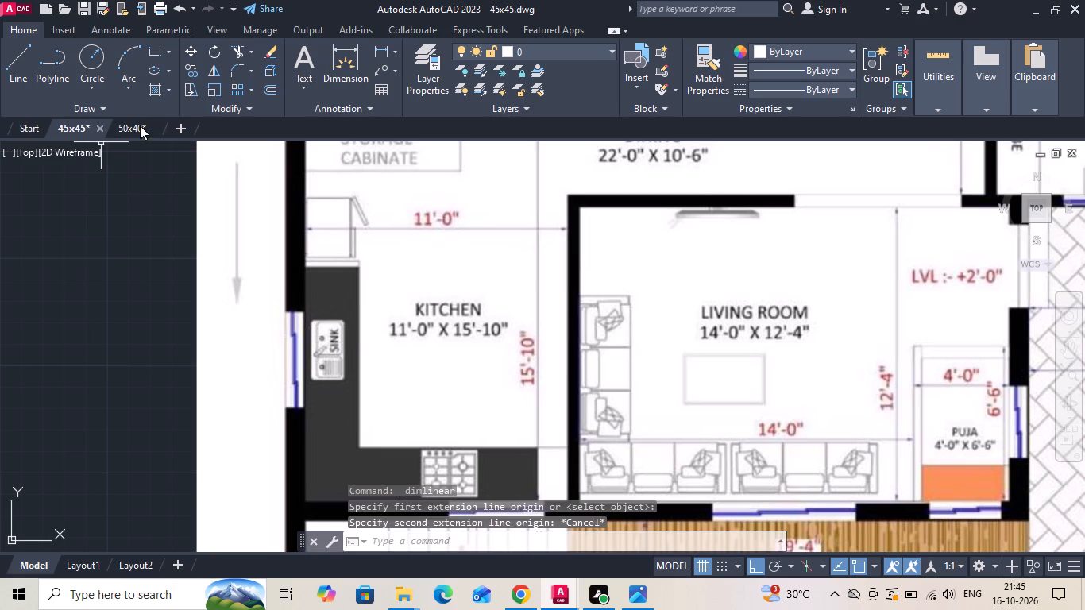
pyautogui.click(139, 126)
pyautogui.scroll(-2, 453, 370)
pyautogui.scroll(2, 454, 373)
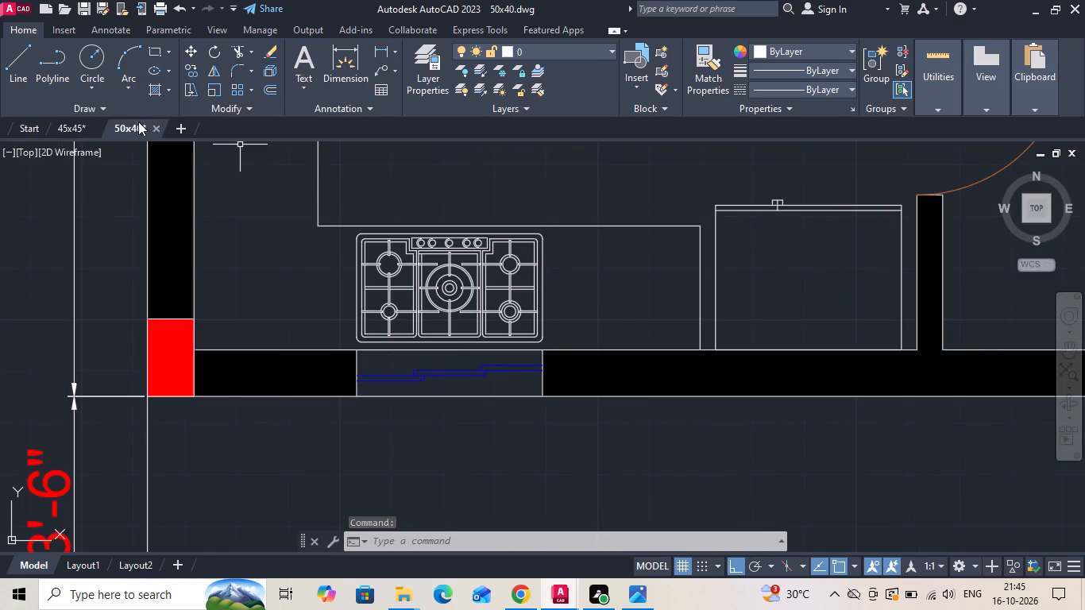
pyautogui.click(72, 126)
# Copy the sliding window from the puja area's lower wall into the kitchen's lower wall, above the staircase.
pyautogui.scroll(-2, 410, 340)
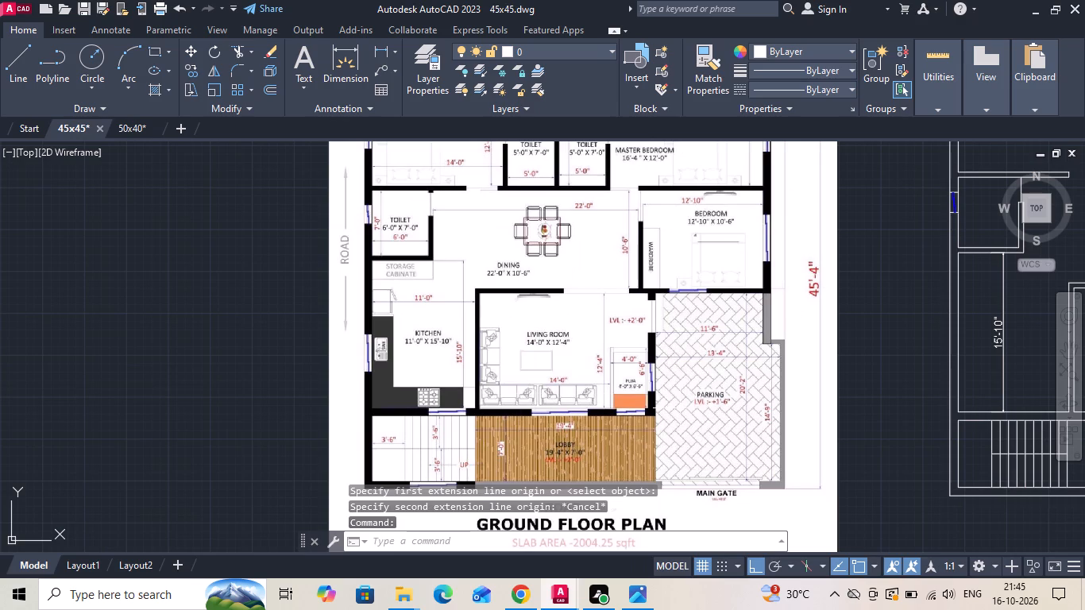
pyautogui.scroll(-1, 494, 376)
pyautogui.scroll(2, 940, 411)
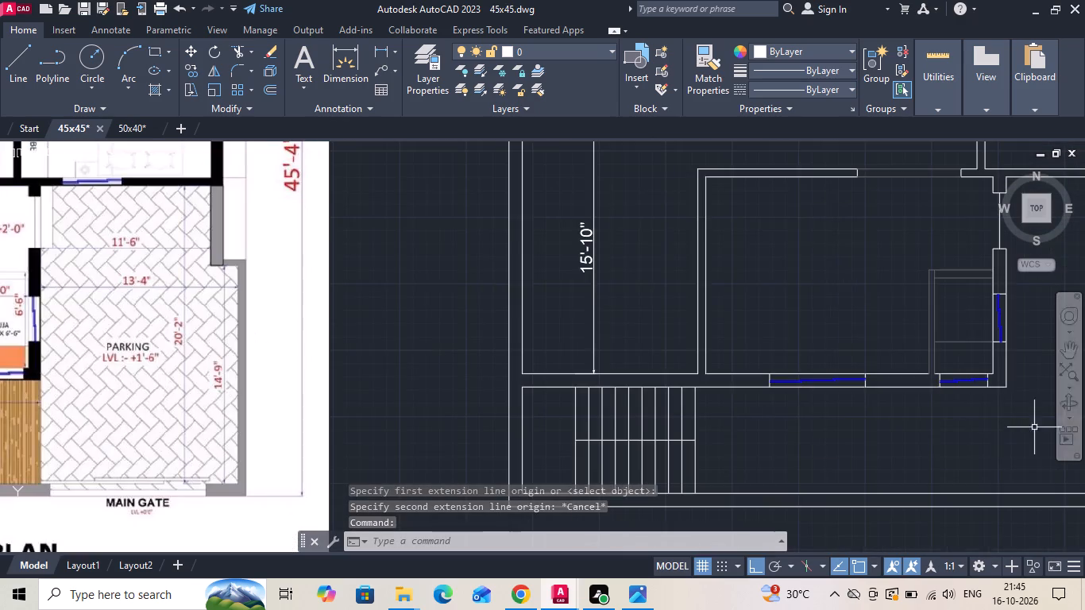
pyautogui.scroll(2, 1007, 392)
pyautogui.scroll(1, 844, 352)
pyautogui.moveTo(815, 345); pyautogui.dragTo(828, 373)
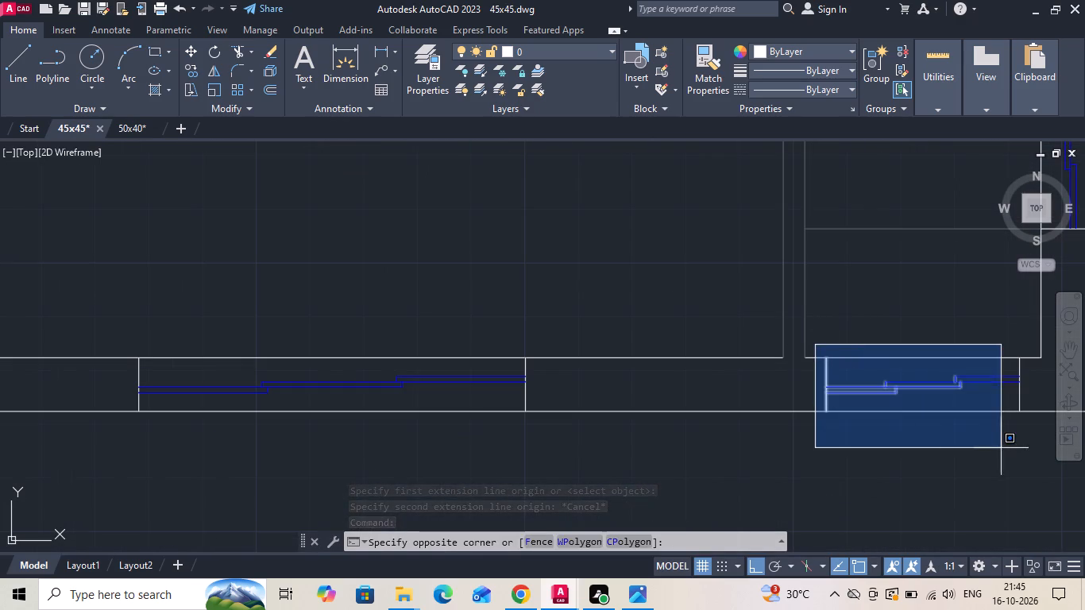
pyautogui.click(1021, 456)
pyautogui.rightClick(936, 307)
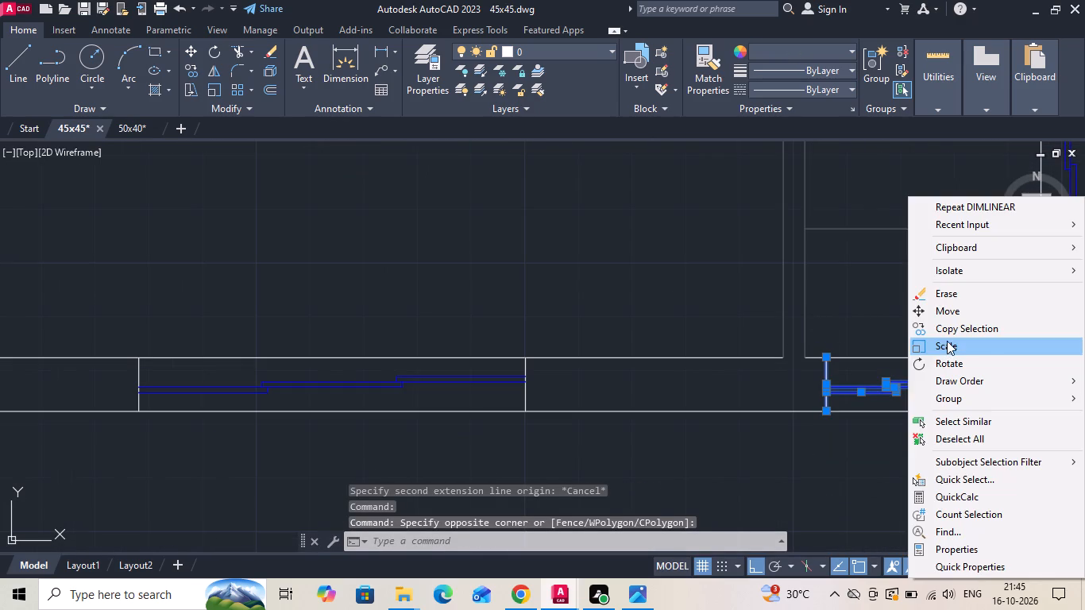
pyautogui.click(948, 337)
pyautogui.scroll(-2, 966, 370)
pyautogui.moveTo(954, 419); pyautogui.dragTo(912, 430)
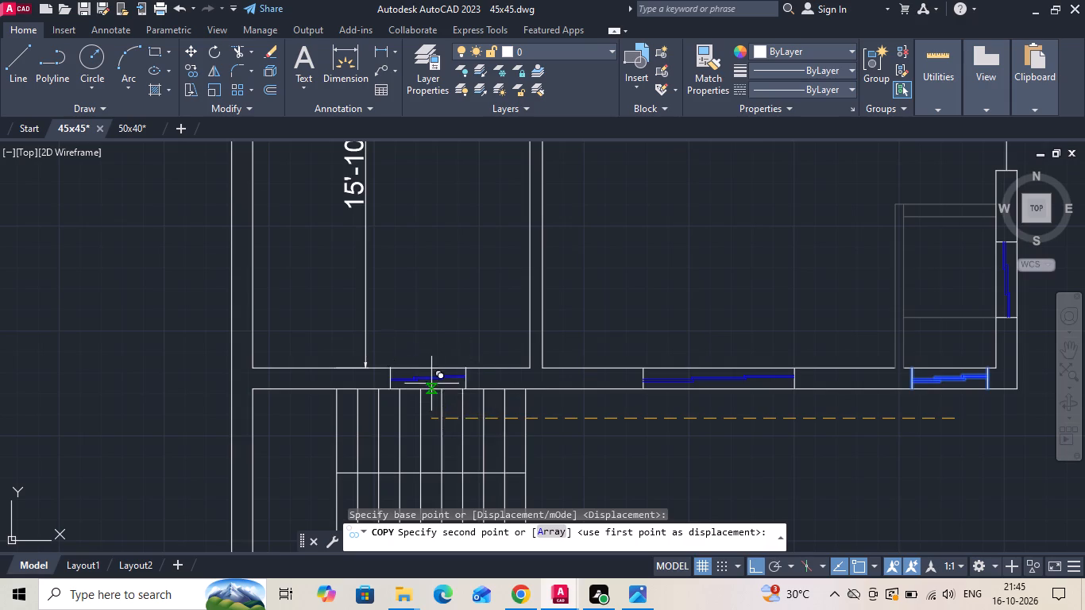
pyautogui.scroll(1, 431, 384)
pyautogui.click(431, 384)
pyautogui.scroll(-2, 697, 394)
pyautogui.press('Escape')
# Check the kitchen's lower window on the reference plan and measure from its copy's right jamb to the kitchen's lower-right inner corner.
pyautogui.scroll(-2, 709, 399)
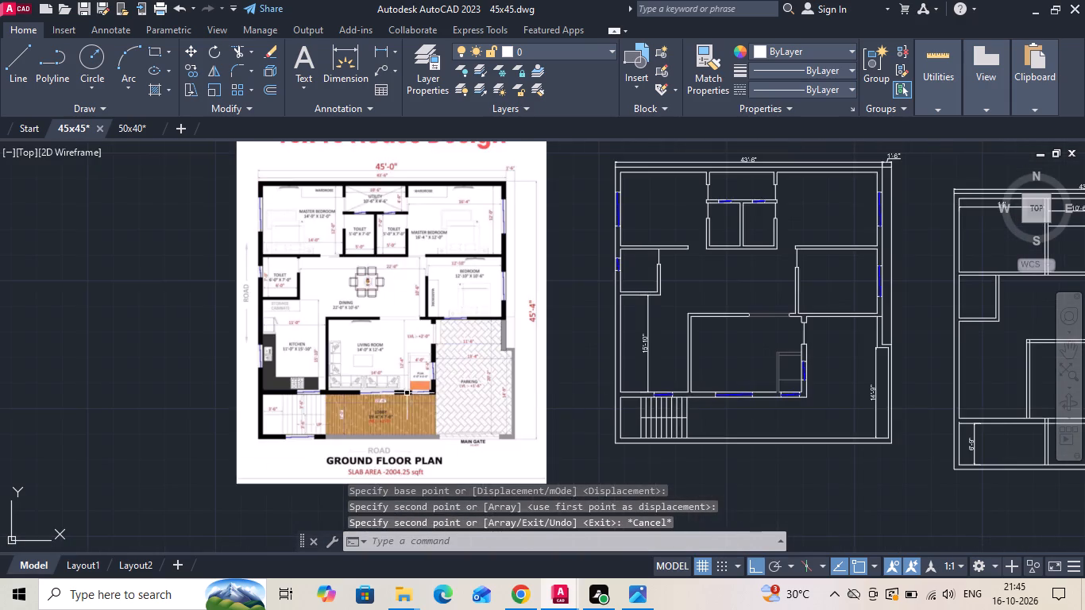
pyautogui.scroll(2, 319, 391)
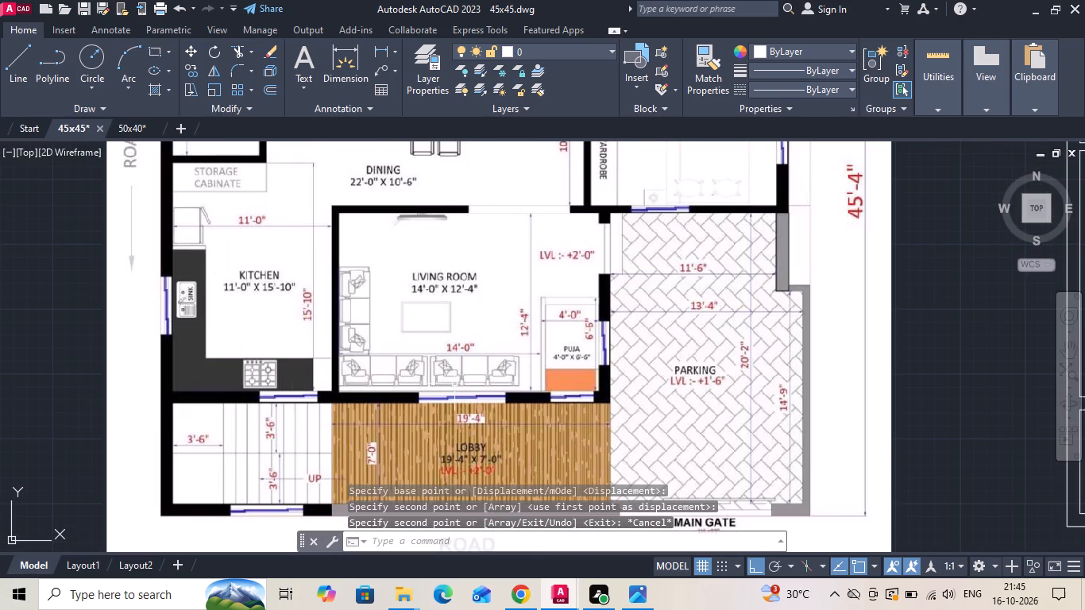
pyautogui.moveTo(850, 370); pyautogui.dragTo(465, 369, button='middle')
pyautogui.scroll(2, 917, 392)
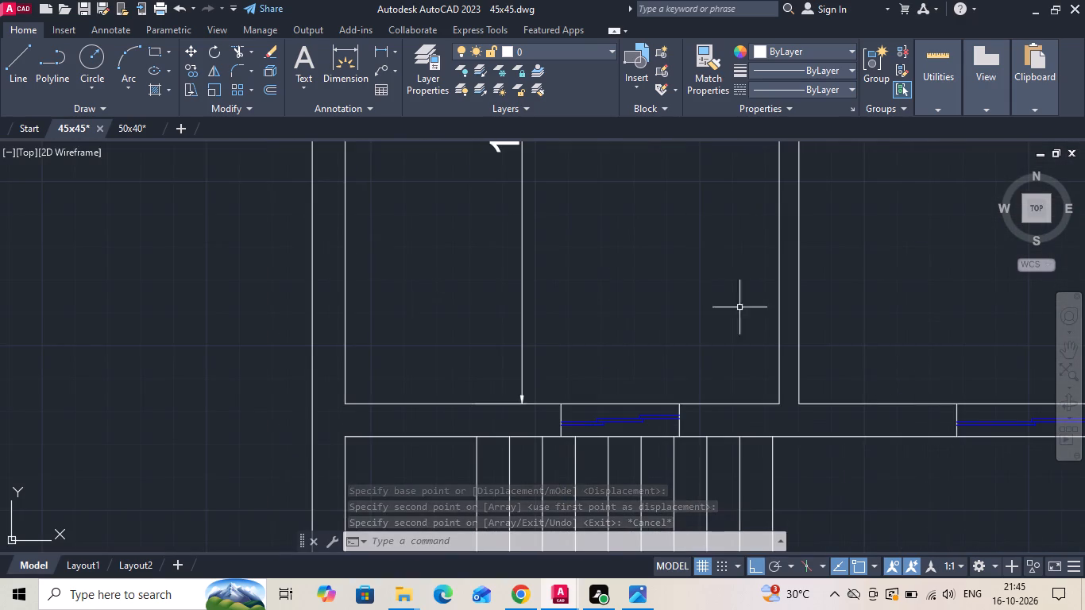
pyautogui.click(375, 54)
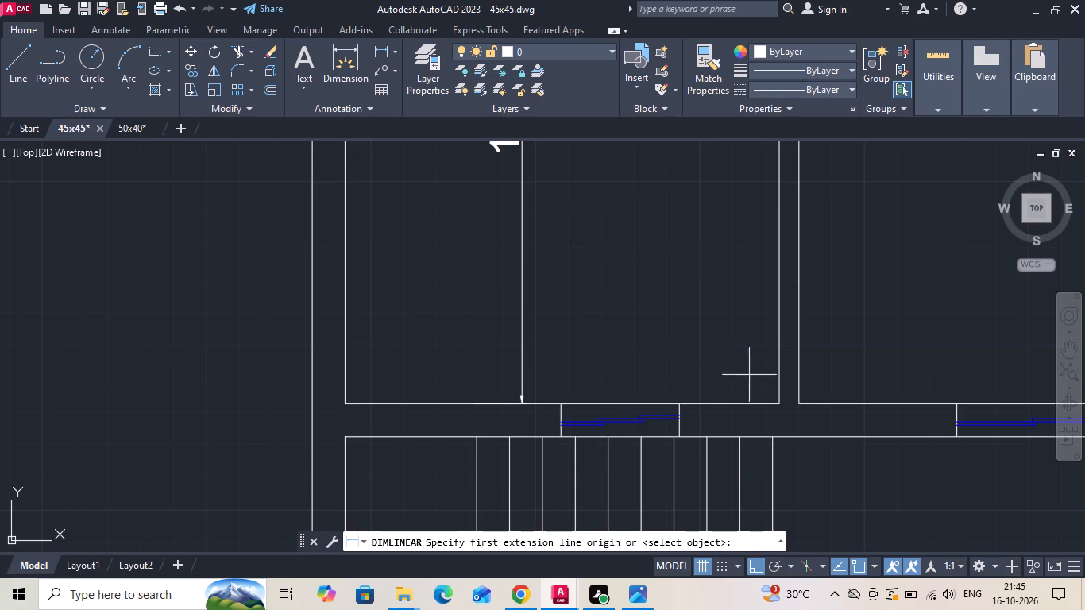
pyautogui.click(778, 403)
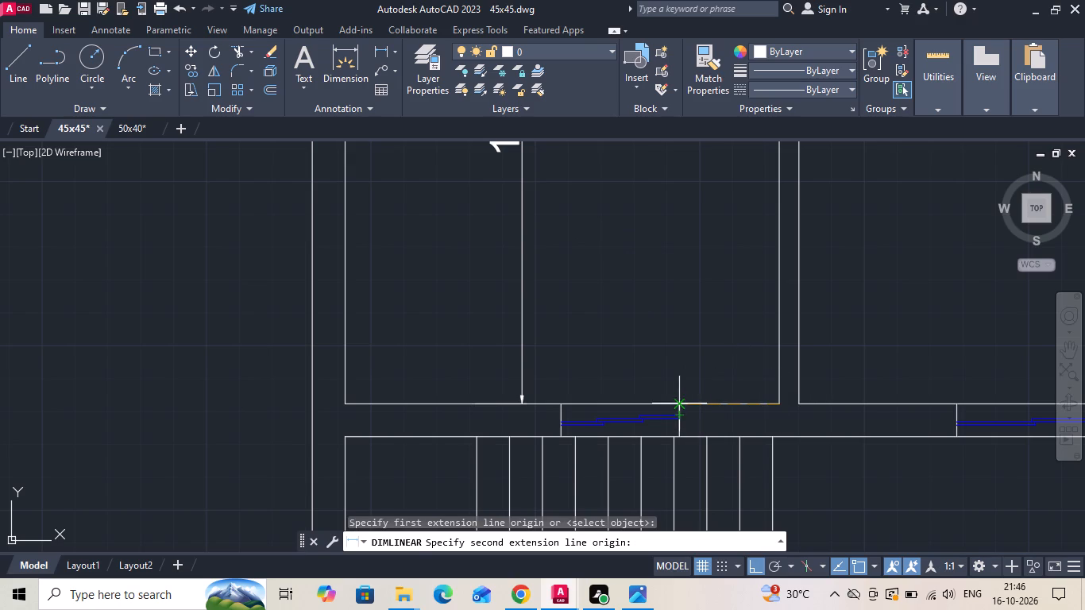
pyautogui.click(678, 403)
pyautogui.press('Escape')
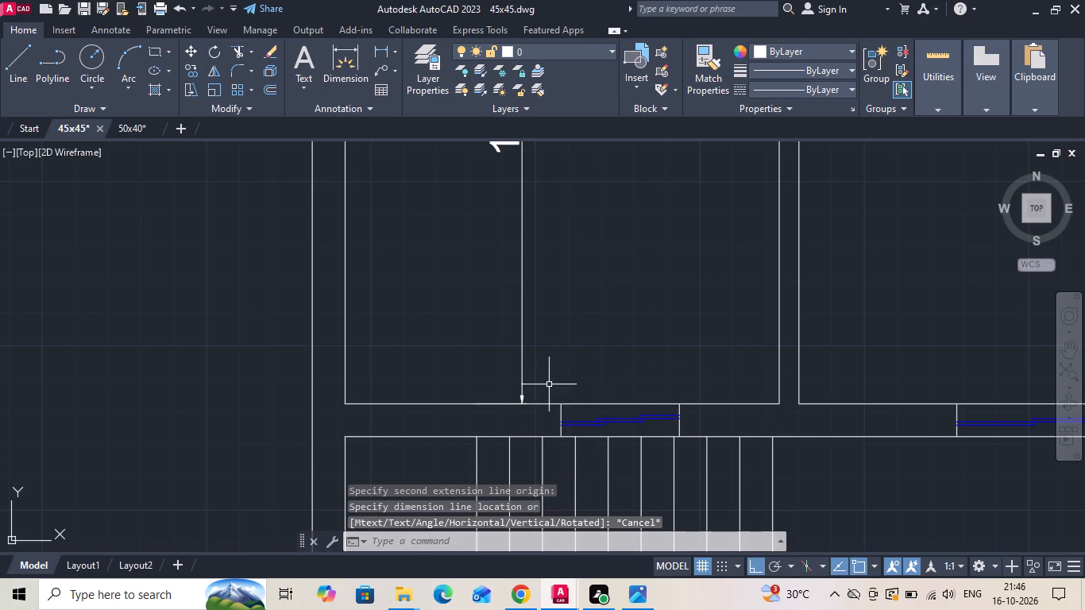
# Move the copied kitchen window 6.4 inches to the right along the wall.
pyautogui.click(549, 384)
pyautogui.click(688, 447)
pyautogui.rightClick(683, 304)
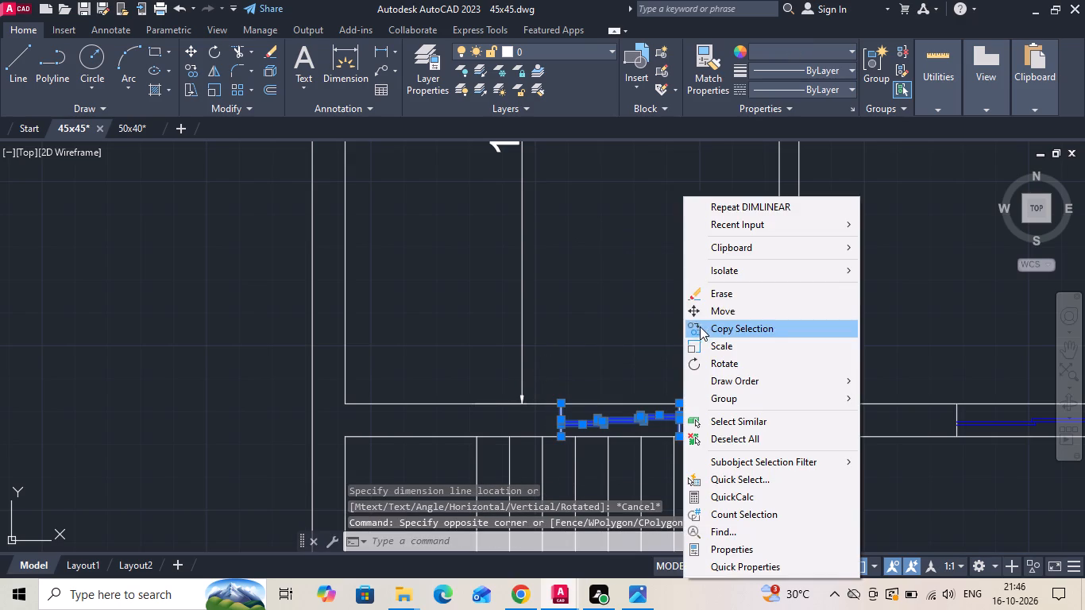
pyautogui.click(707, 315)
pyautogui.moveTo(588, 331); pyautogui.dragTo(606, 335)
pyautogui.write('6.4')
pyautogui.press('Return')
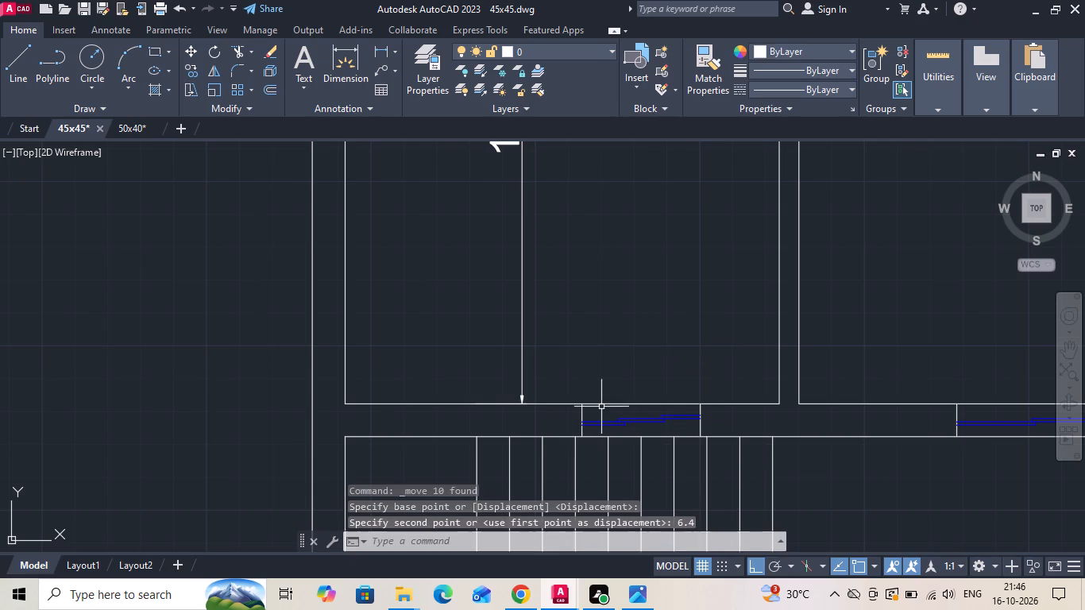
# Move the kitchen window's left jamb line 12 inches to the left to widen the opening.
pyautogui.scroll(2, 601, 408)
pyautogui.moveTo(590, 413); pyautogui.dragTo(476, 412)
pyautogui.click(465, 412)
pyautogui.moveTo(465, 412); pyautogui.dragTo(457, 396, button='right')
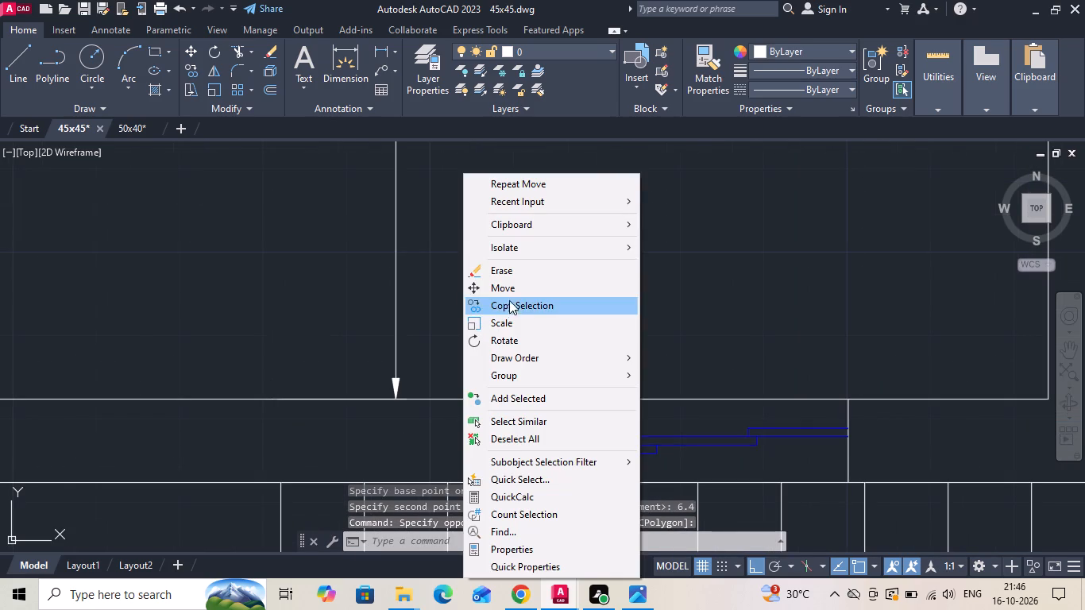
pyautogui.click(515, 291)
pyautogui.click(700, 296)
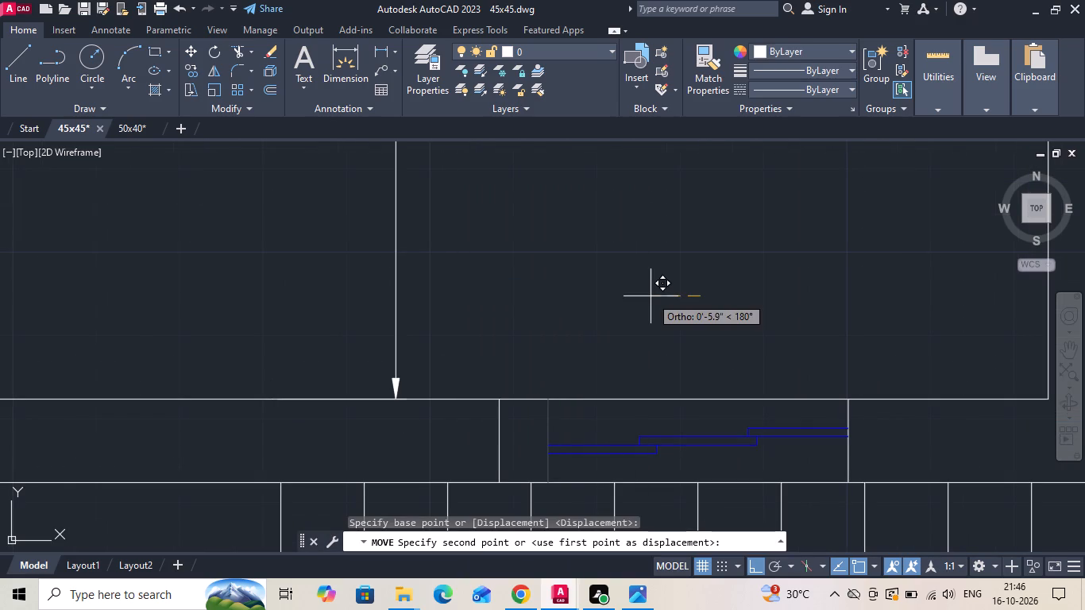
pyautogui.write('12')
pyautogui.press('space')
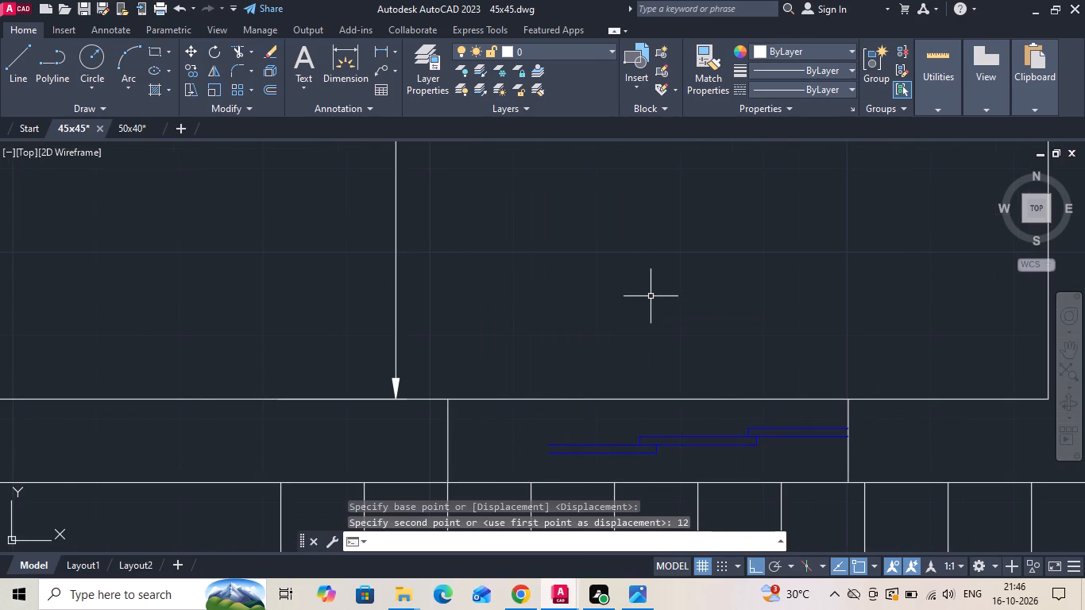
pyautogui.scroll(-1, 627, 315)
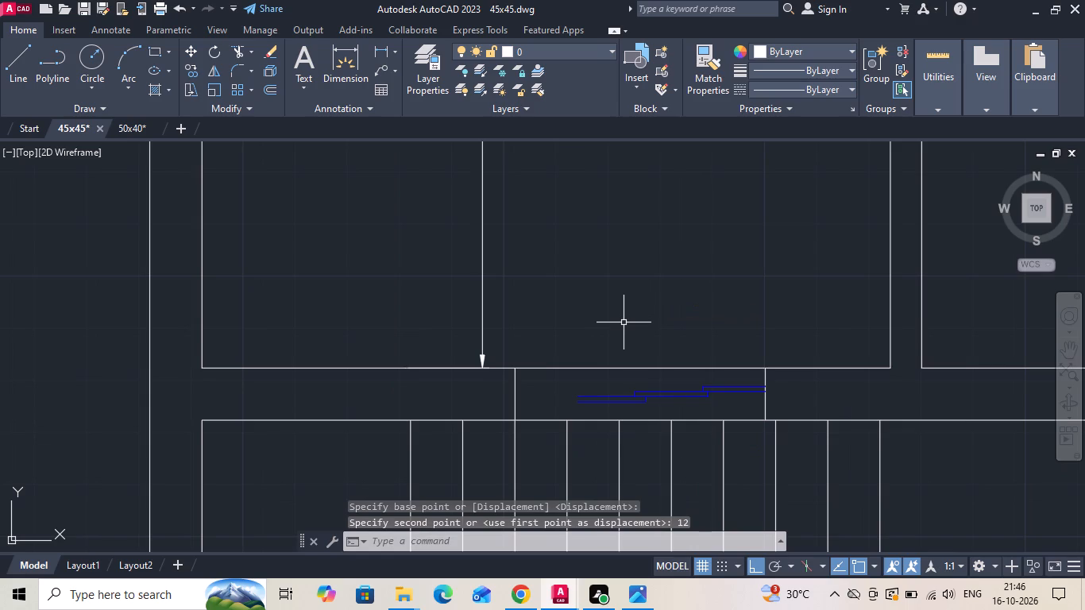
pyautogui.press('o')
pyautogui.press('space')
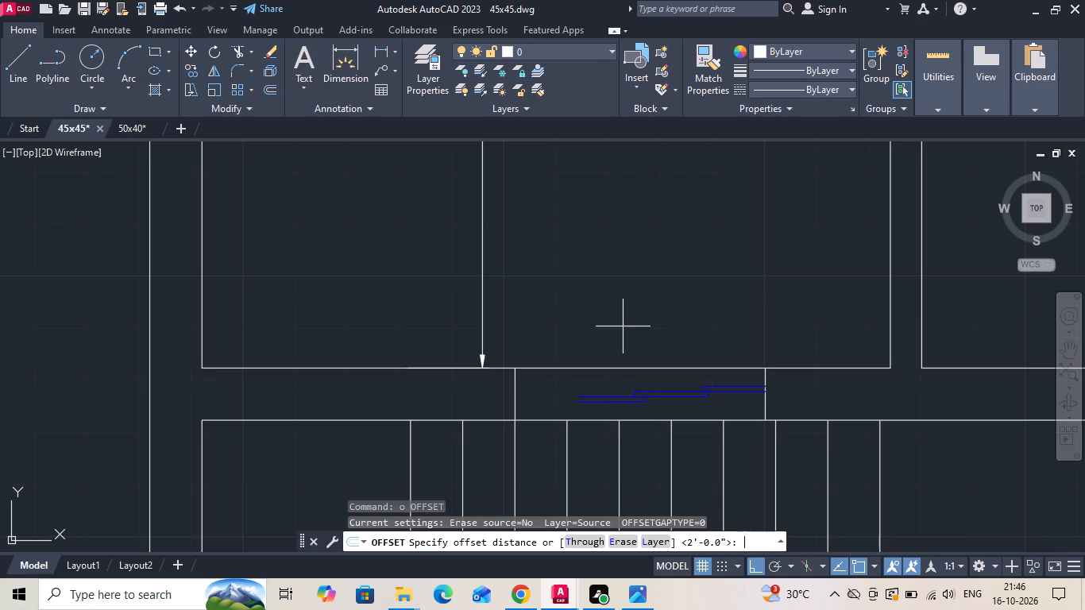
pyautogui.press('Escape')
# Offset the kitchen window's left jamb line 14 inches to the right, into the opening.
pyautogui.press('o')
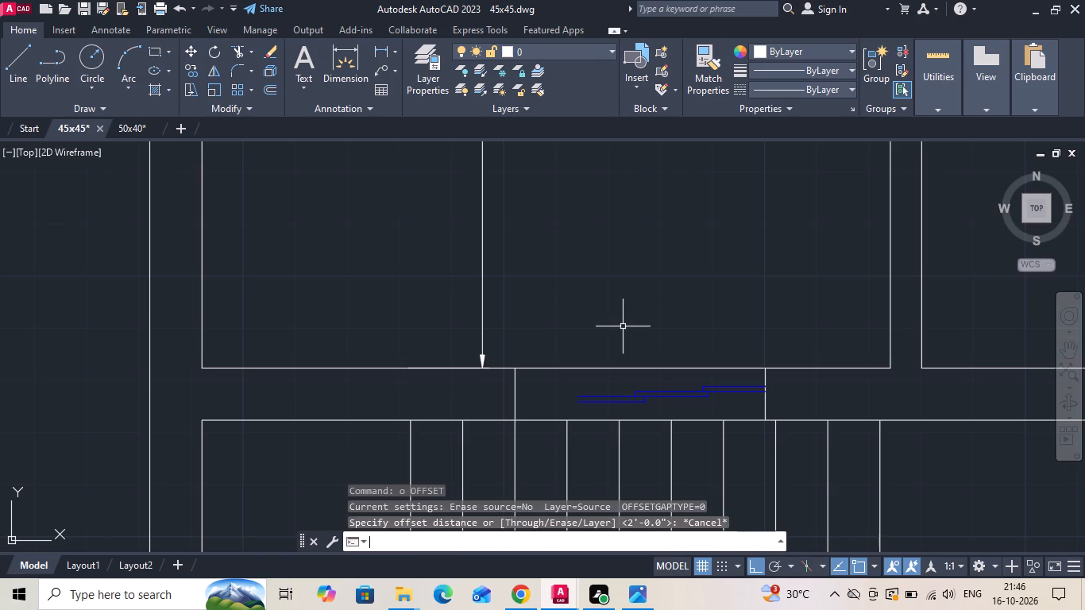
pyautogui.press('Return')
pyautogui.write("14'")
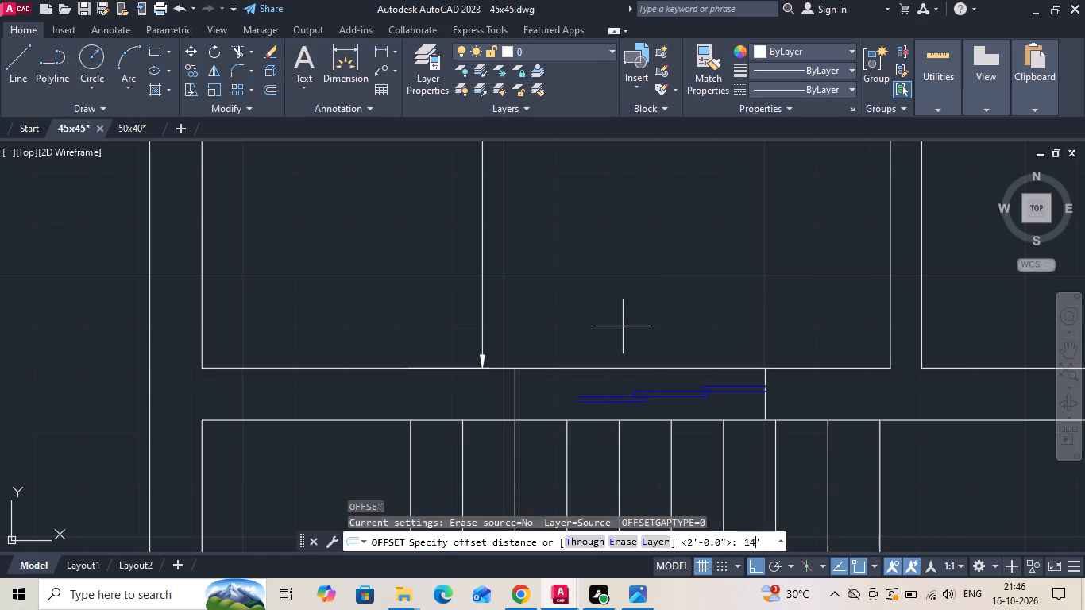
pyautogui.press('BackSpace')
pyautogui.press('Return')
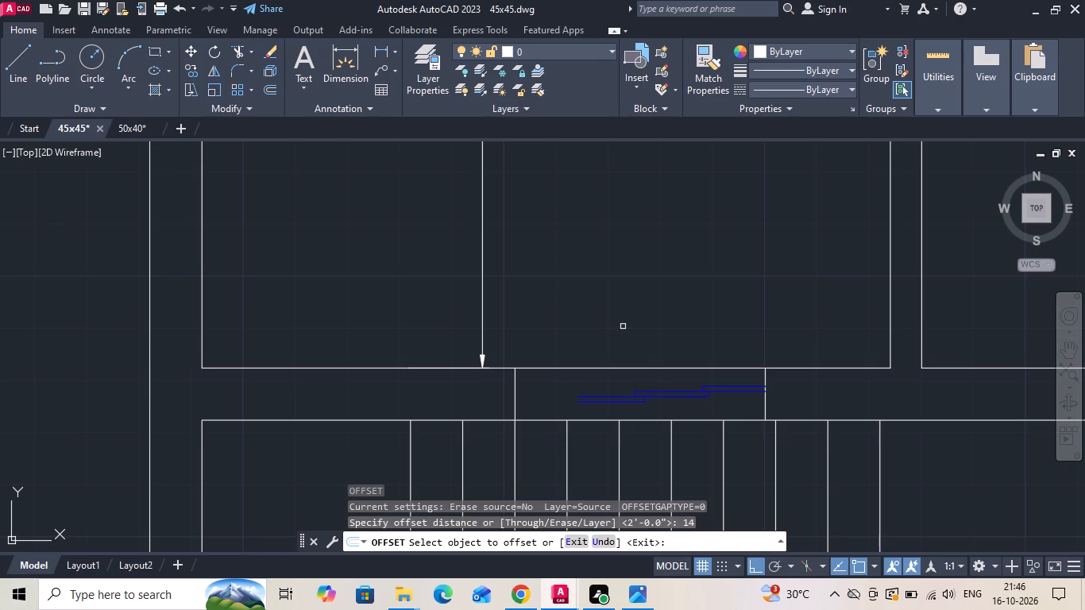
pyautogui.click(515, 400)
pyautogui.click(596, 387)
pyautogui.scroll(1, 622, 384)
pyautogui.press('Escape')
pyautogui.scroll(2, 626, 390)
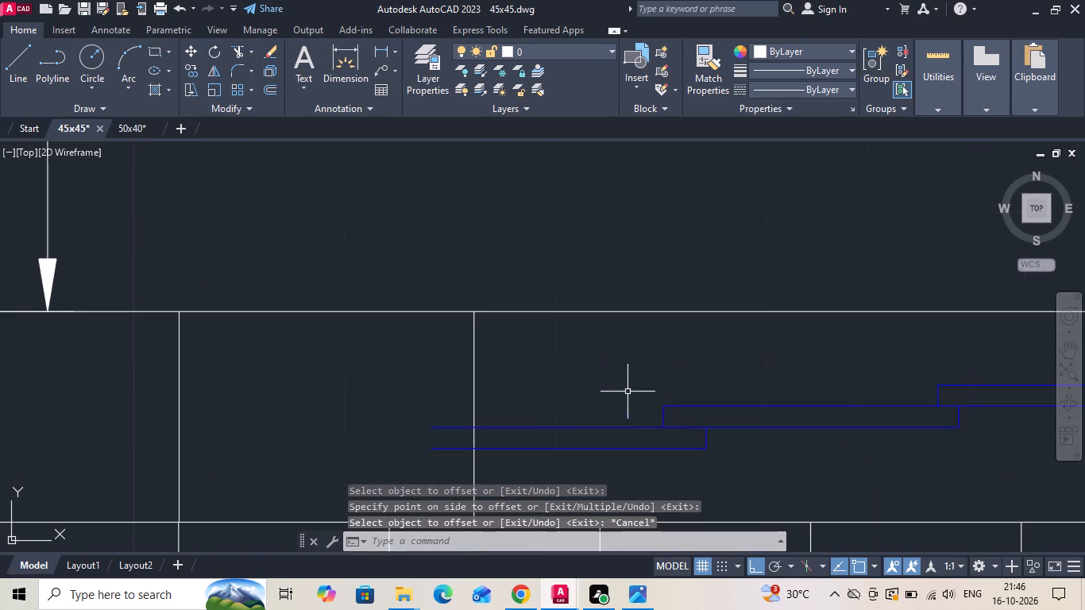
# Move the kitchen window's left panel lines and the middle panel's left end line onto the 14-inch guide line.
pyautogui.click(662, 419)
pyautogui.moveTo(720, 444); pyautogui.dragTo(712, 446)
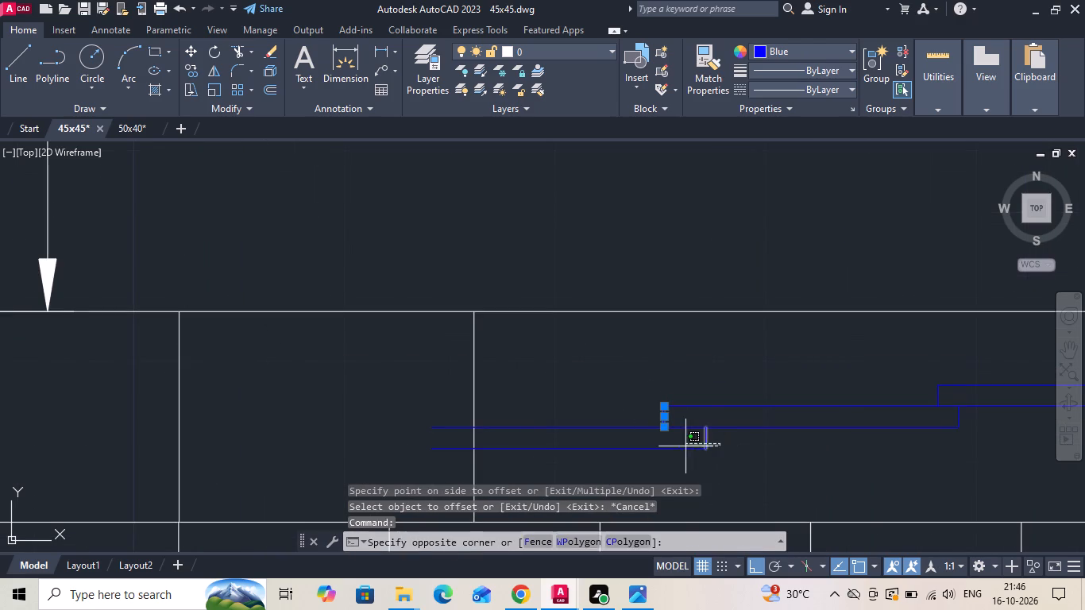
pyautogui.click(681, 446)
pyautogui.click(615, 455)
pyautogui.click(608, 409)
pyautogui.rightClick(612, 392)
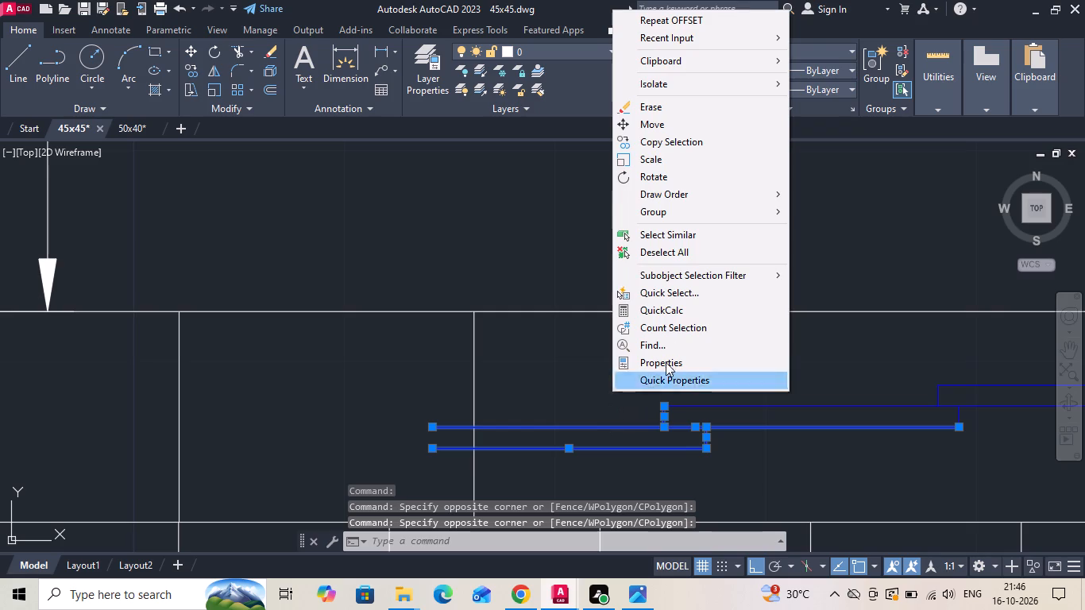
pyautogui.click(678, 127)
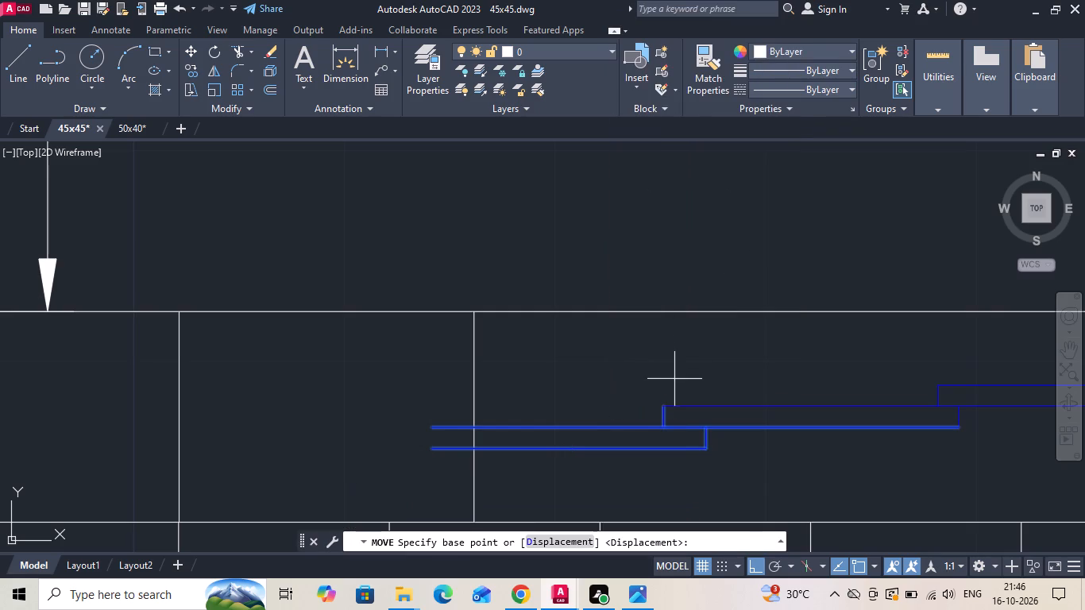
pyautogui.click(664, 407)
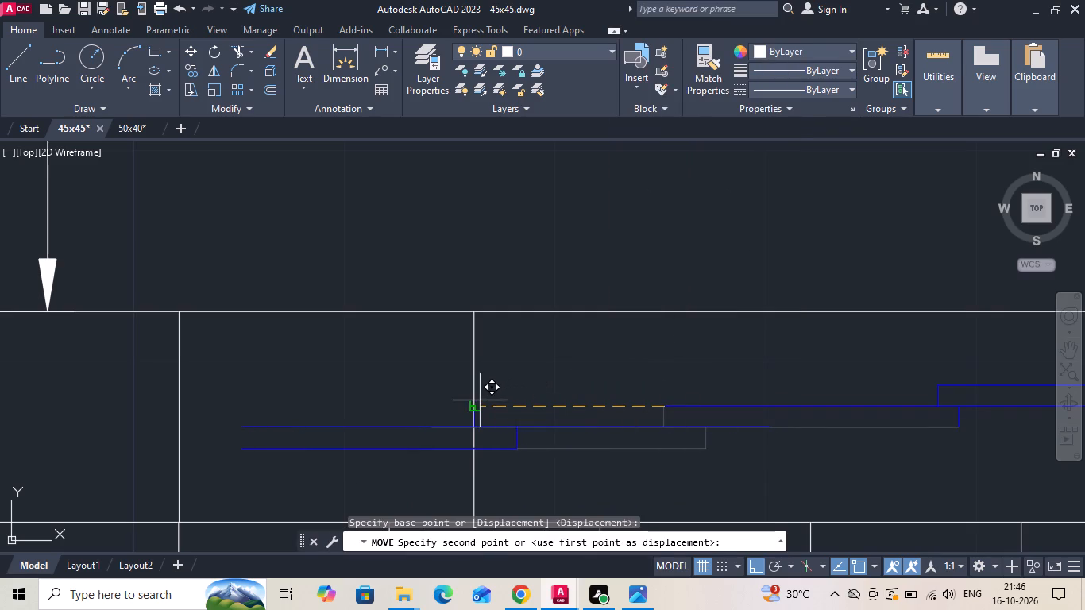
pyautogui.click(475, 403)
pyautogui.scroll(-2, 459, 380)
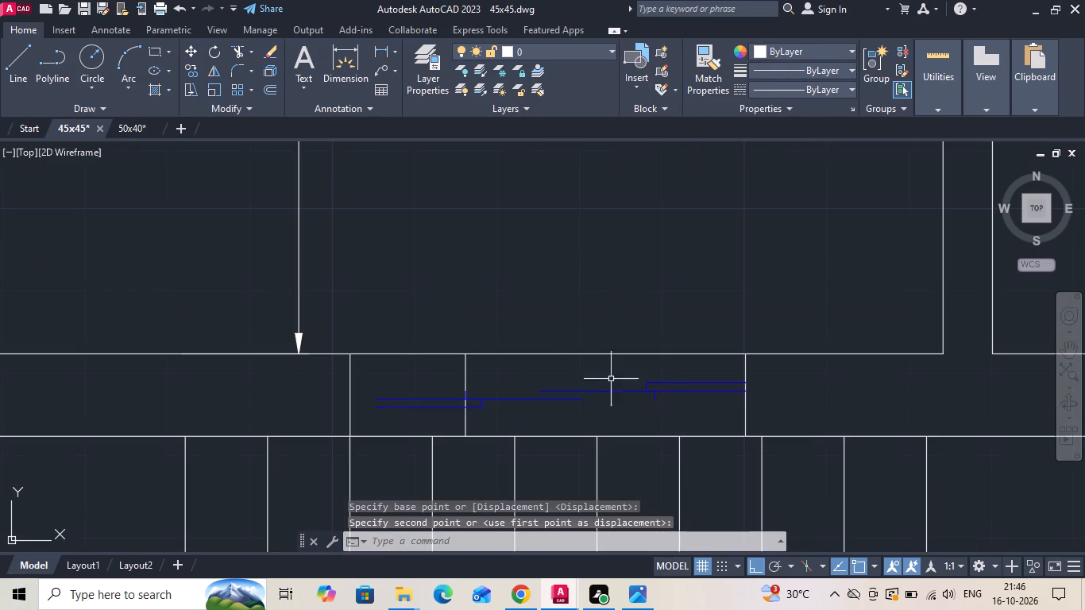
pyautogui.scroll(1, 670, 380)
pyautogui.press('Escape')
# Offset the kitchen window's right jamb line 14 inches to the left, into the opening.
pyautogui.write('o')
pyautogui.press('space')
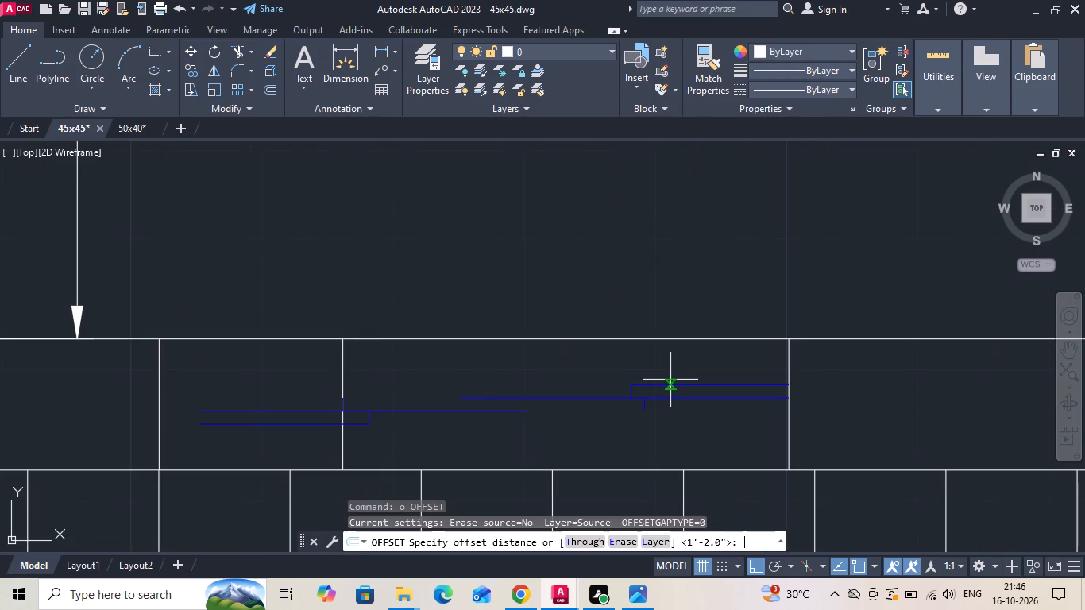
pyautogui.write('14')
pyautogui.press('space')
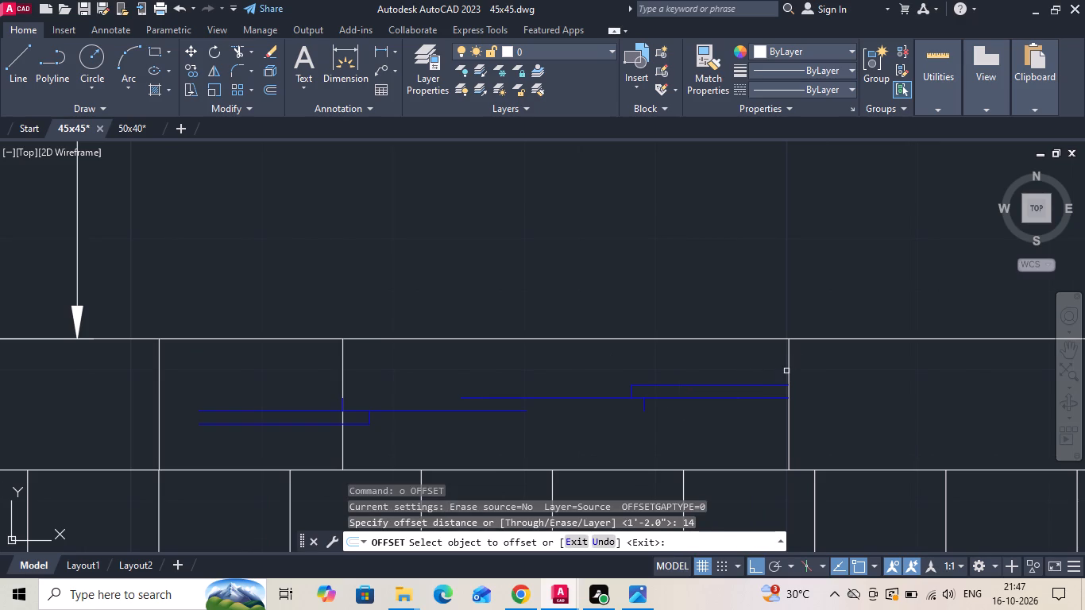
pyautogui.click(791, 368)
pyautogui.click(654, 353)
pyautogui.scroll(2, 651, 386)
pyautogui.press('Escape')
# Move the two short blue end lines at the right panel overlap left onto the new guide line.
pyautogui.click(608, 397)
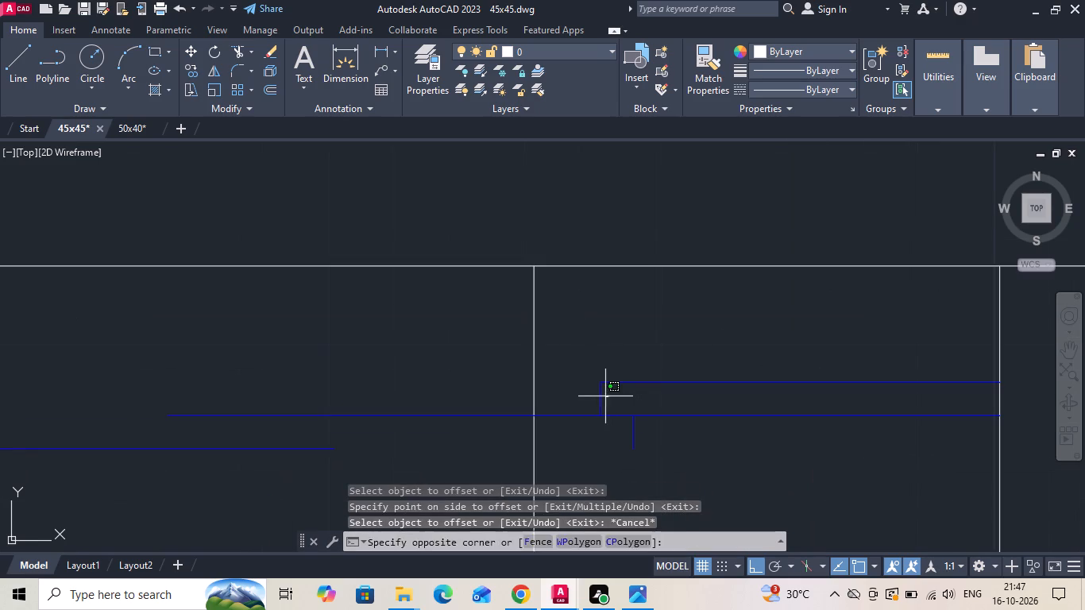
pyautogui.click(589, 393)
pyautogui.click(634, 440)
pyautogui.rightClick(556, 331)
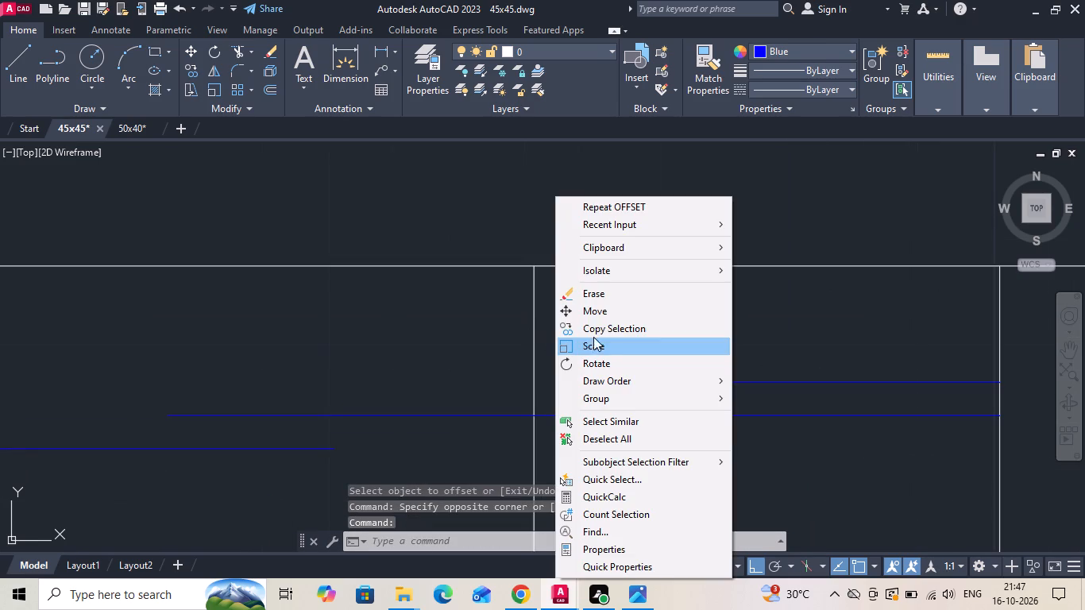
pyautogui.click(597, 315)
pyautogui.click(600, 415)
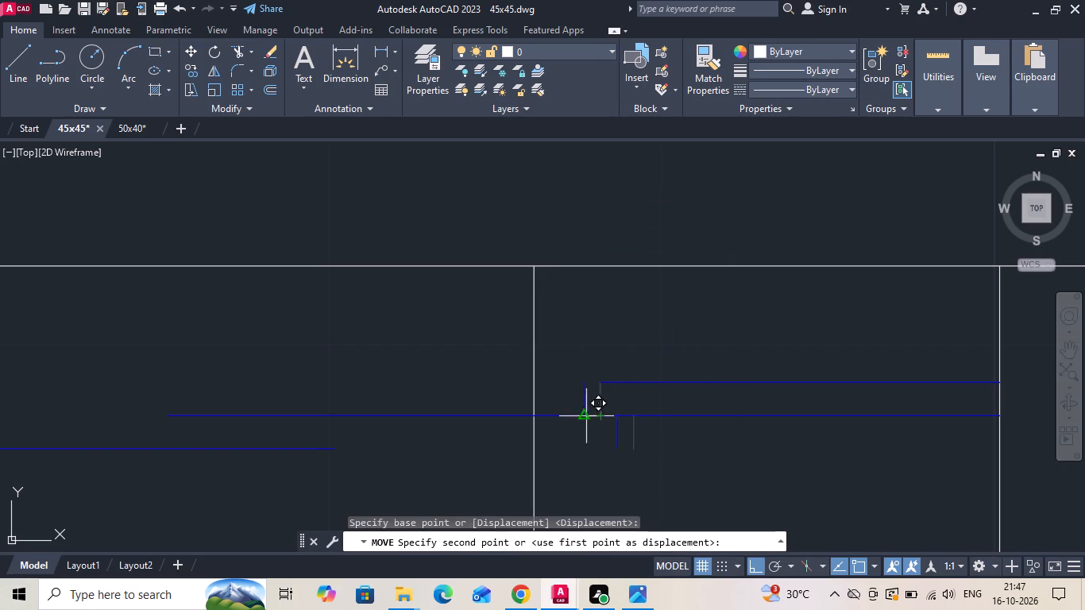
pyautogui.click(535, 415)
pyautogui.press('Escape')
# Delete the two offset guide lines inside the kitchen window opening.
pyautogui.moveTo(582, 343); pyautogui.dragTo(483, 322)
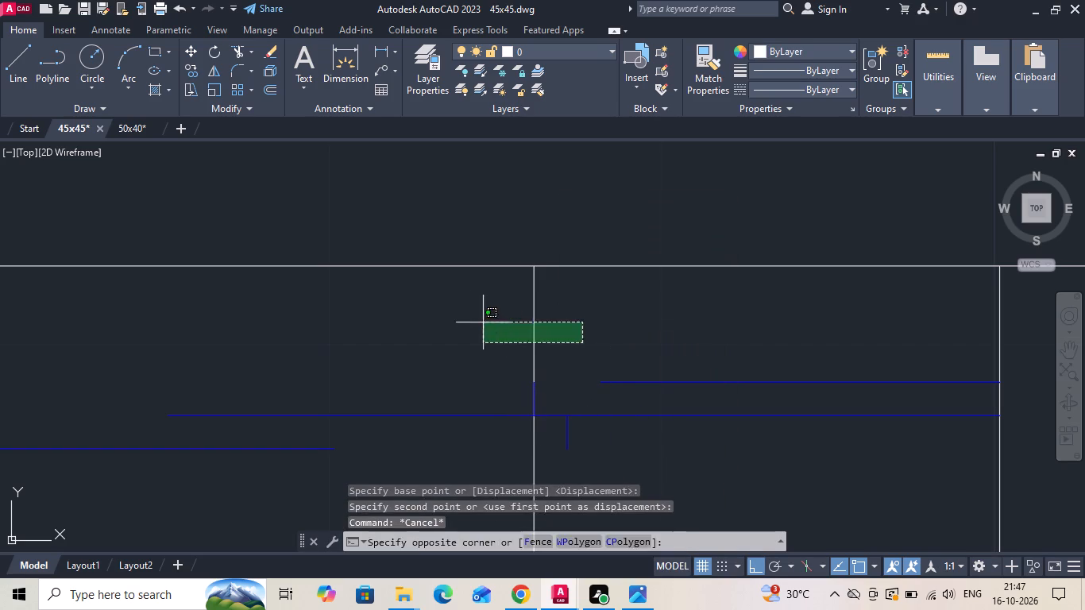
pyautogui.click(468, 318)
pyautogui.press('Delete')
pyautogui.scroll(-2, 545, 332)
pyautogui.moveTo(314, 334); pyautogui.dragTo(284, 334)
pyautogui.click(265, 334)
pyautogui.press('Delete')
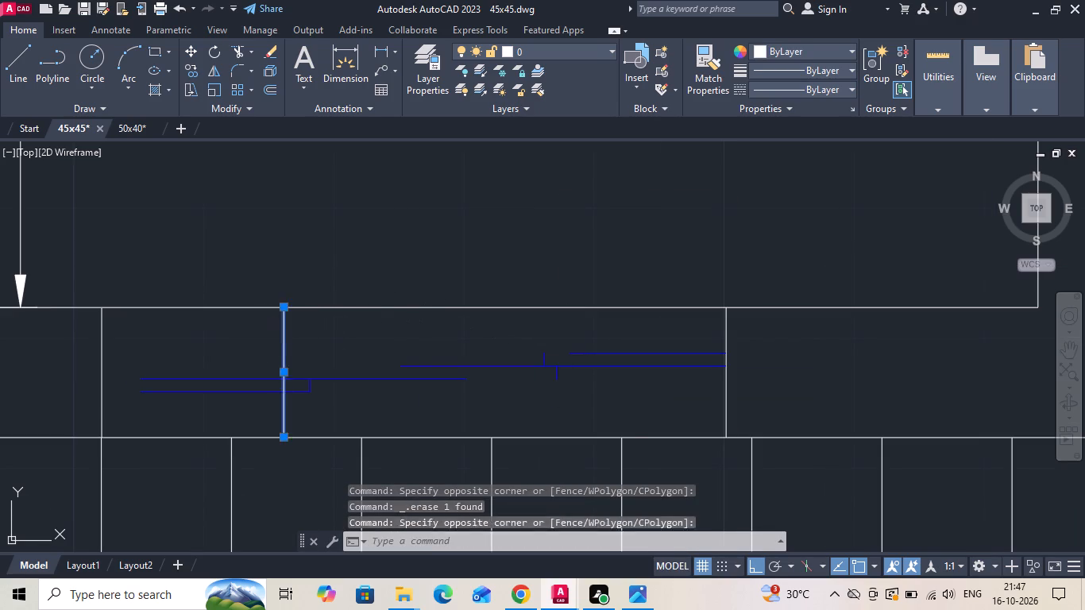
# Extend the blue sliding panel lines to the left jamb and the moved panel end lines, and save the drawing.
pyautogui.write('ex')
pyautogui.press('space')
pyautogui.moveTo(215, 392); pyautogui.dragTo(212, 414)
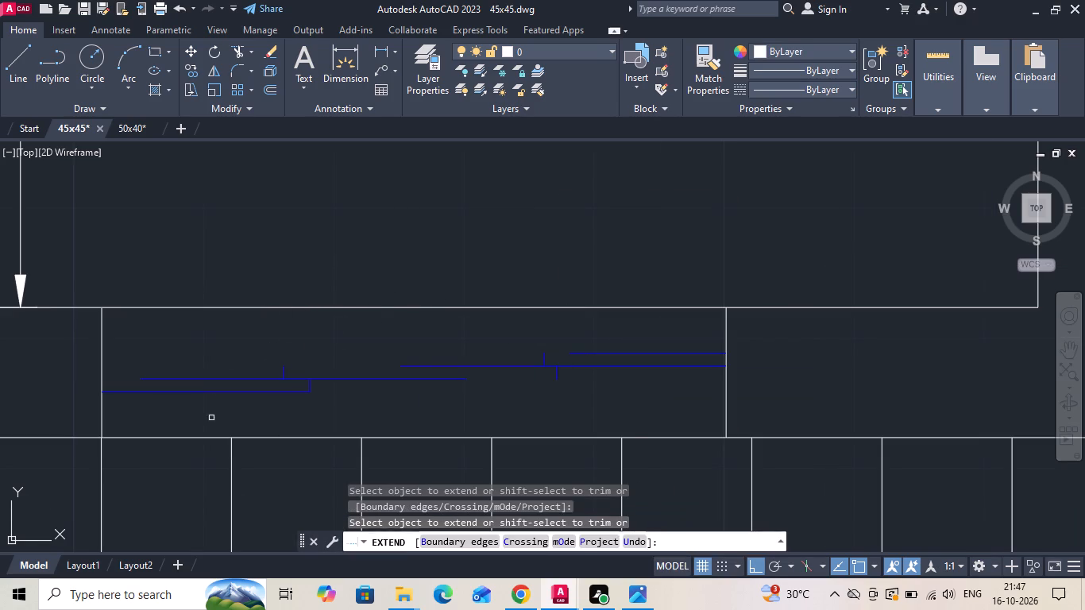
pyautogui.moveTo(184, 375); pyautogui.dragTo(178, 384)
pyautogui.click(172, 388)
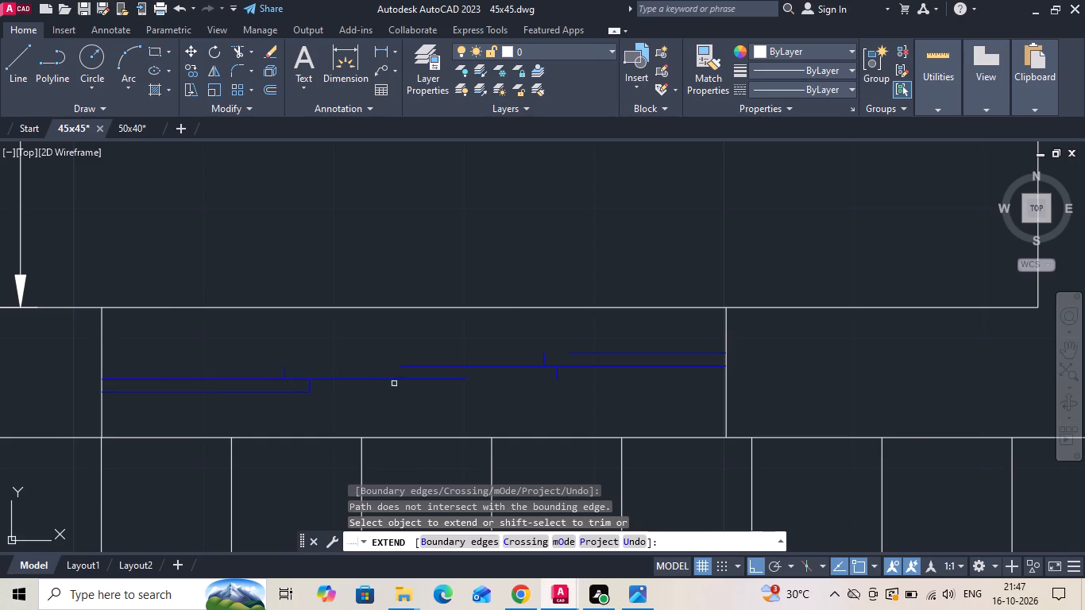
pyautogui.click(401, 380)
pyautogui.click(437, 364)
pyautogui.click(587, 354)
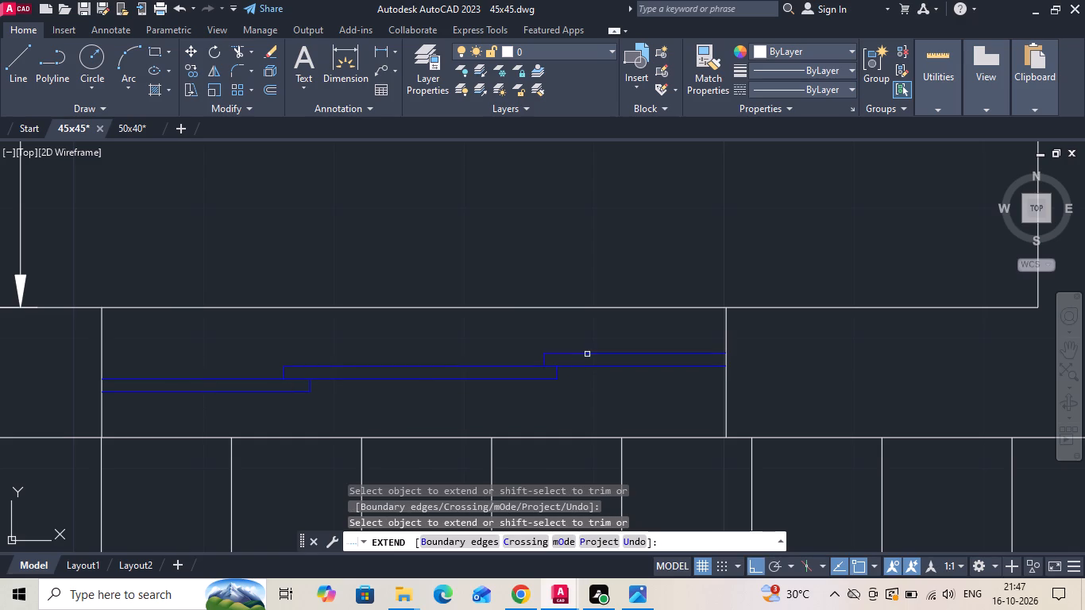
pyautogui.press('Escape')
pyautogui.hotkey('ctrl', 's')
# Check the kitchen's lower window against the reference plan and move the whole window 6 inches to the right.
pyautogui.scroll(-2, 670, 369)
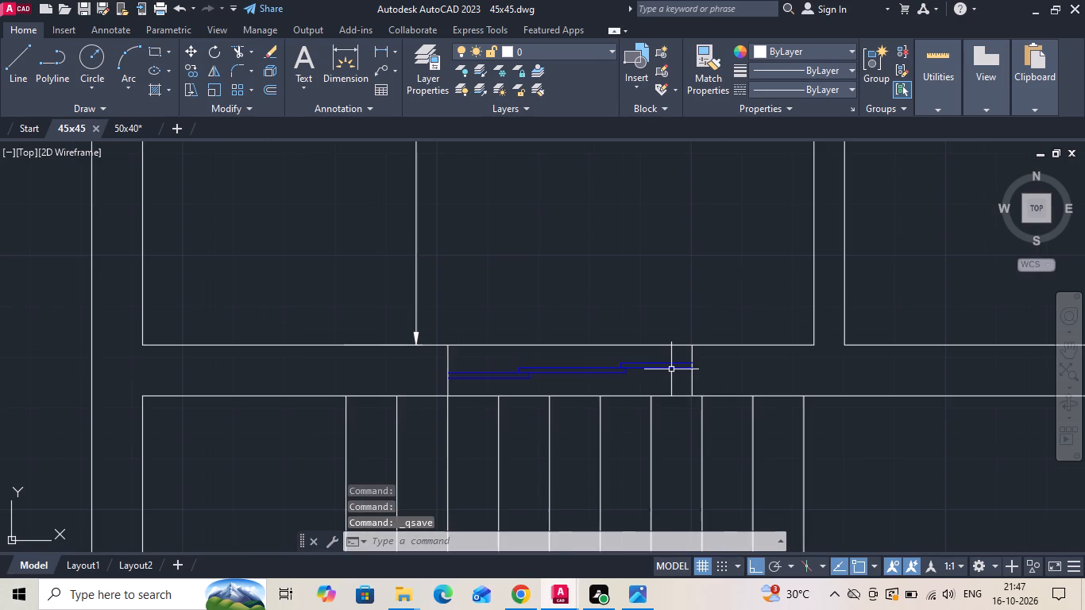
pyautogui.scroll(-3, 671, 369)
pyautogui.scroll(-1, 767, 419)
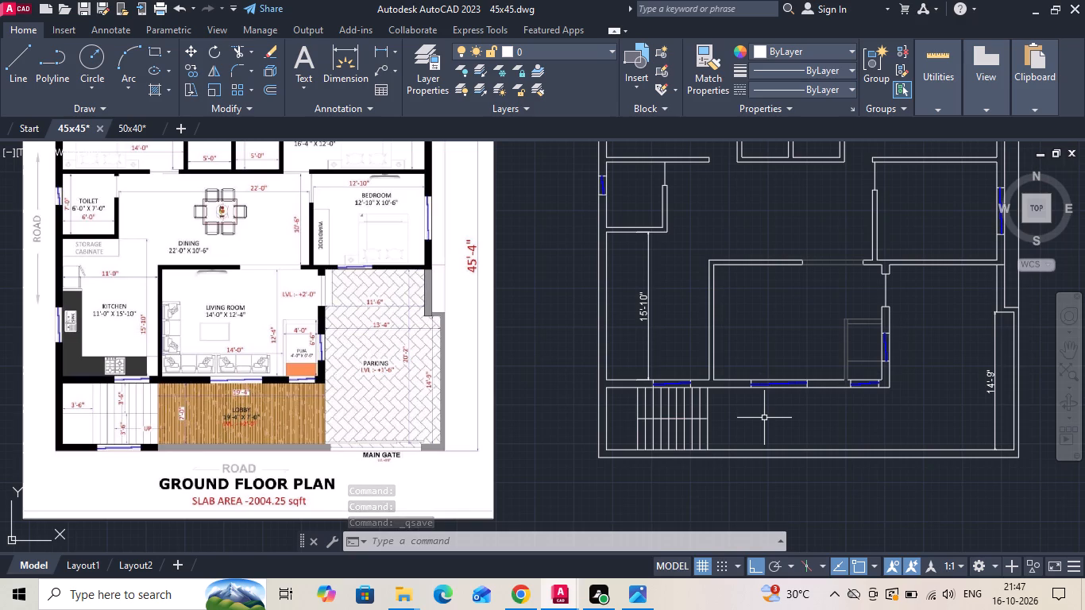
pyautogui.scroll(1, 706, 396)
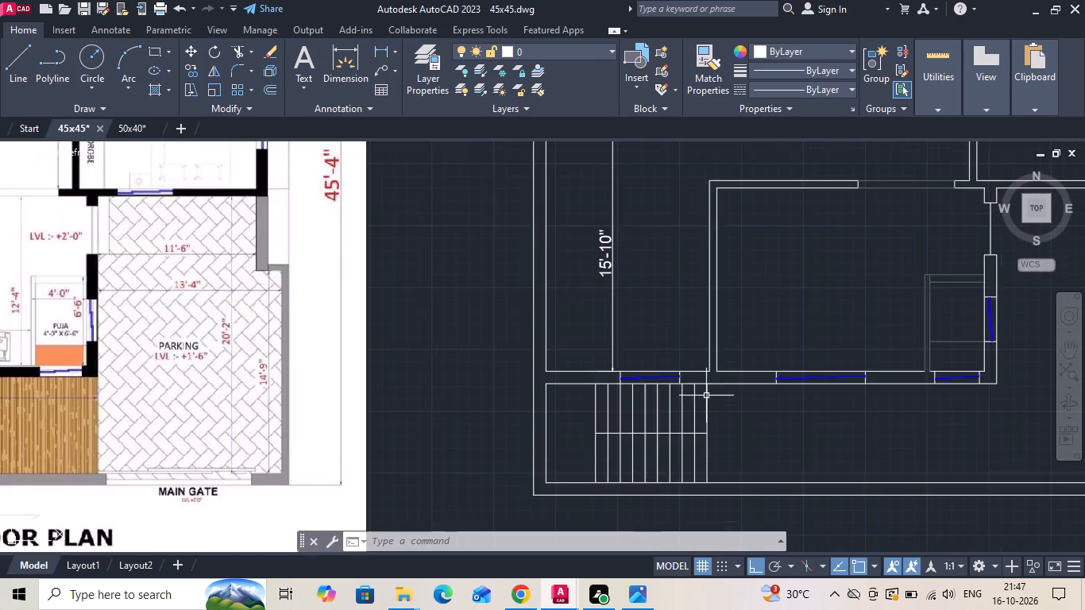
pyautogui.scroll(1, 705, 396)
pyautogui.scroll(-2, 698, 394)
pyautogui.scroll(2, 90, 429)
pyautogui.scroll(-1, 106, 407)
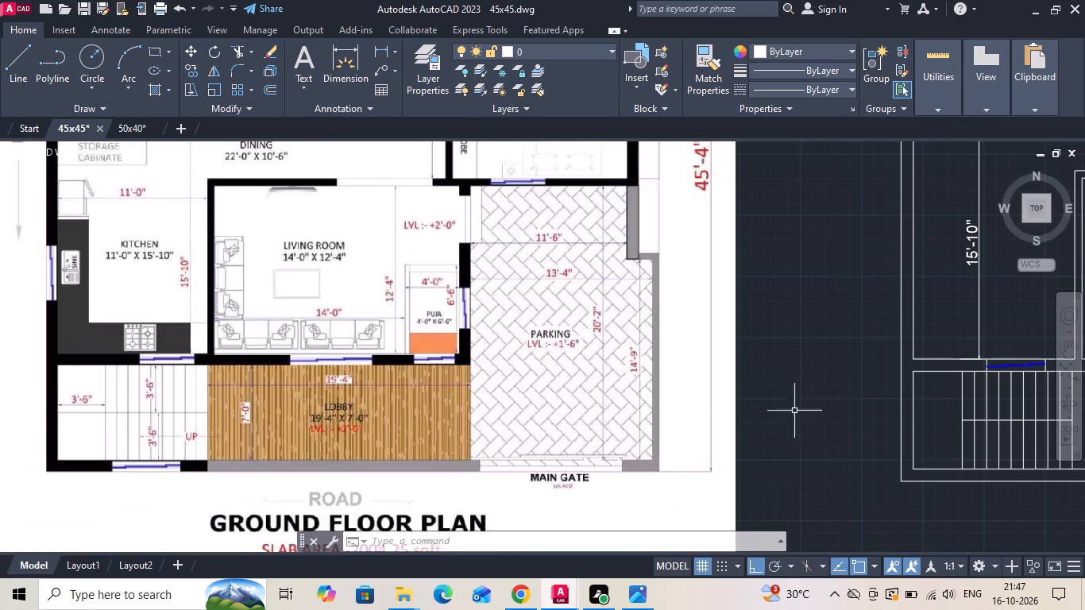
pyautogui.moveTo(971, 392); pyautogui.dragTo(678, 401, button='middle')
pyautogui.scroll(2, 778, 401)
pyautogui.scroll(1, 580, 353)
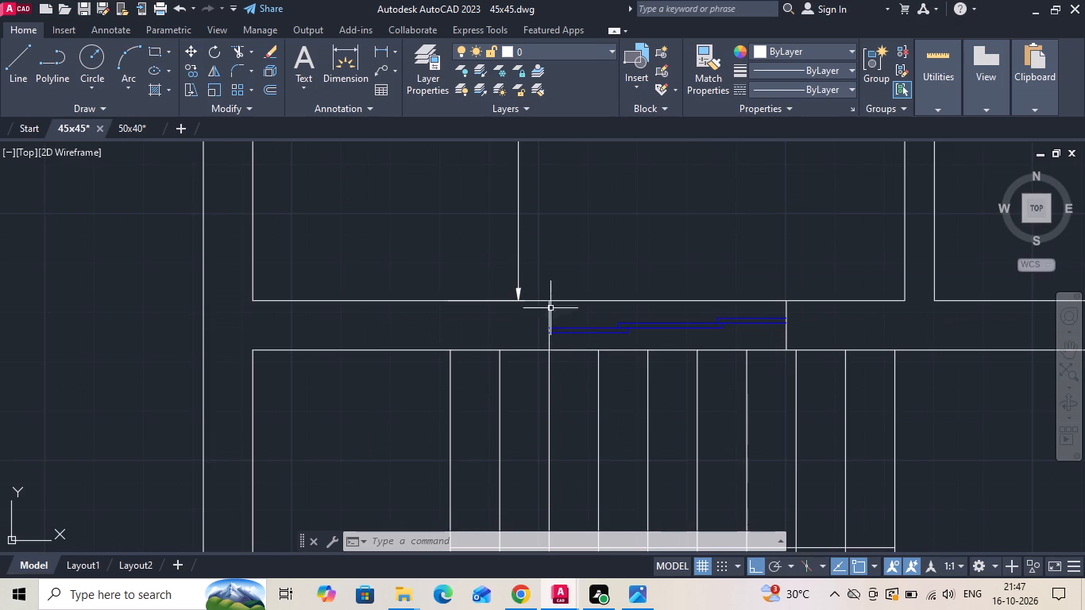
pyautogui.moveTo(545, 288); pyautogui.dragTo(554, 310)
pyautogui.click(798, 364)
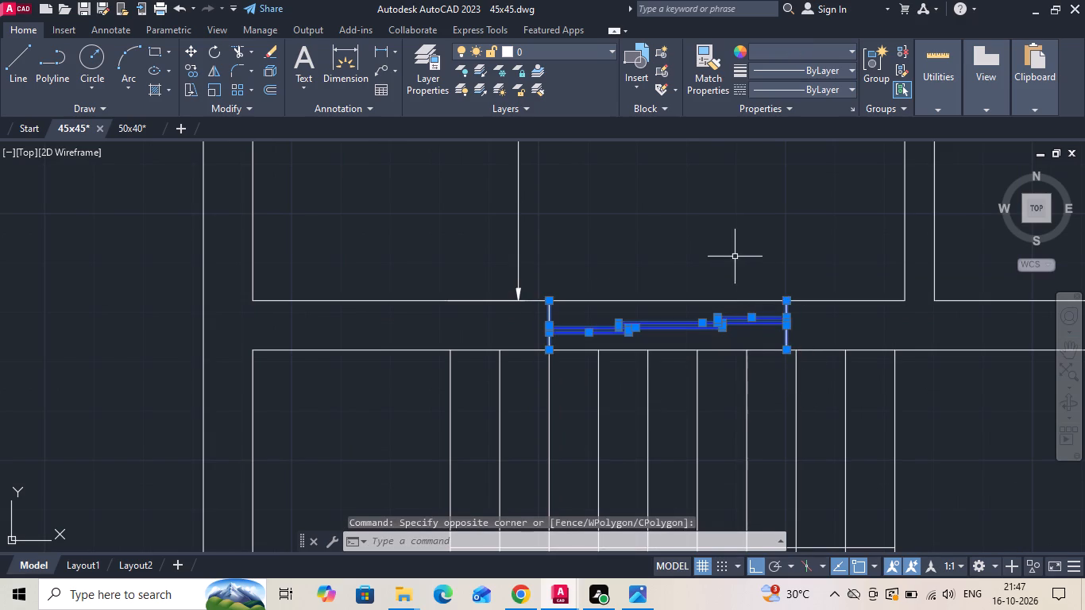
pyautogui.rightClick(735, 257)
pyautogui.click(781, 311)
pyautogui.moveTo(709, 254); pyautogui.dragTo(728, 253)
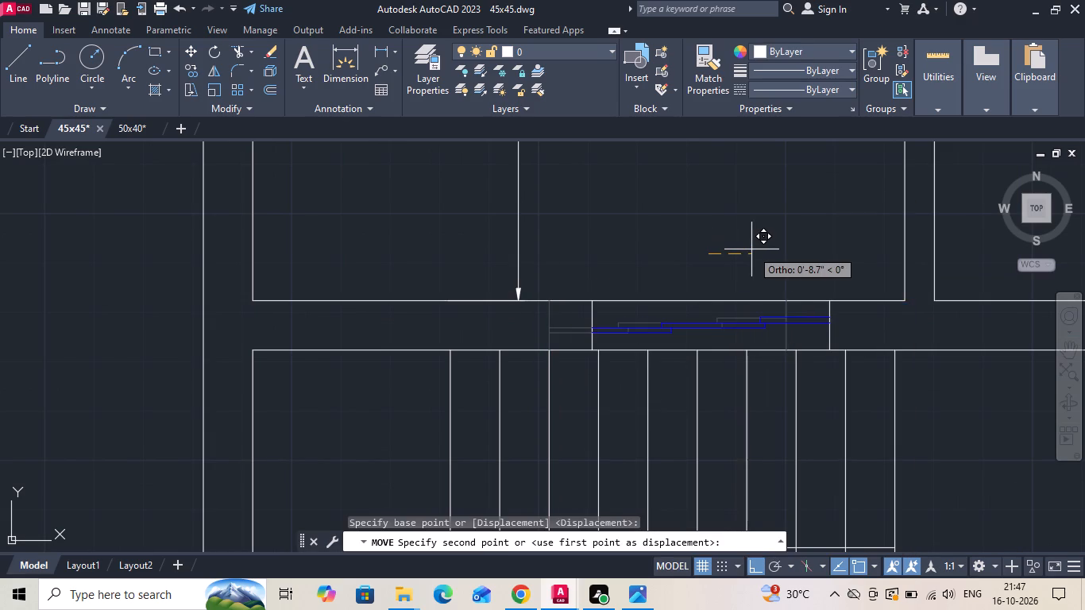
pyautogui.press('6')
pyautogui.press('Return')
# Copy the kitchen's lower window straight left into the empty space outside the house's left wall.
pyautogui.scroll(-1, 763, 253)
pyautogui.scroll(-1, 869, 297)
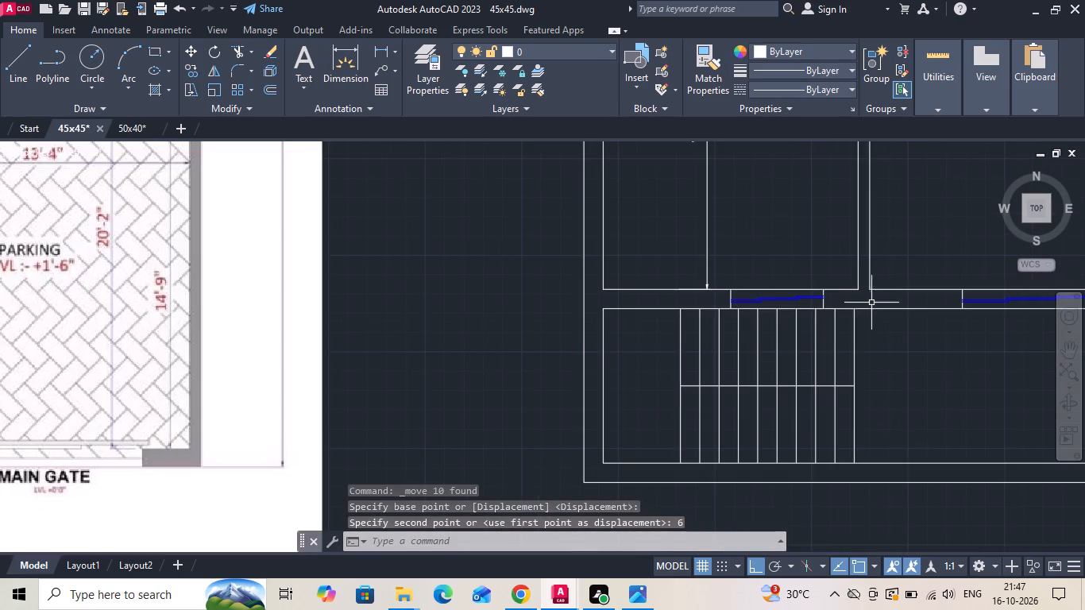
pyautogui.scroll(2, 735, 270)
pyautogui.moveTo(696, 297); pyautogui.dragTo(703, 314)
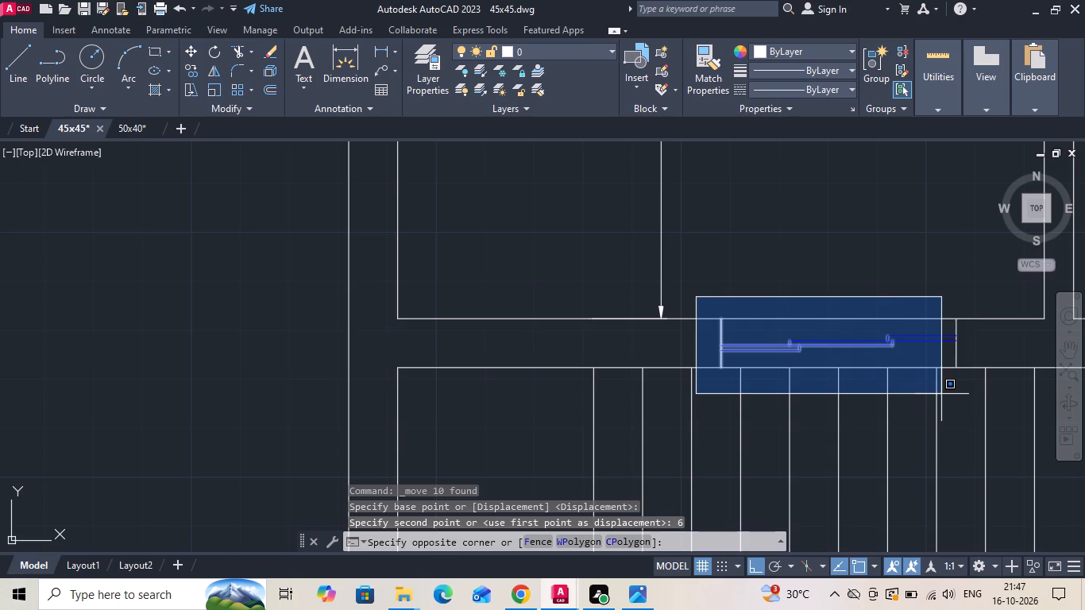
pyautogui.click(975, 394)
pyautogui.rightClick(798, 246)
pyautogui.click(832, 326)
pyautogui.scroll(-2, 771, 391)
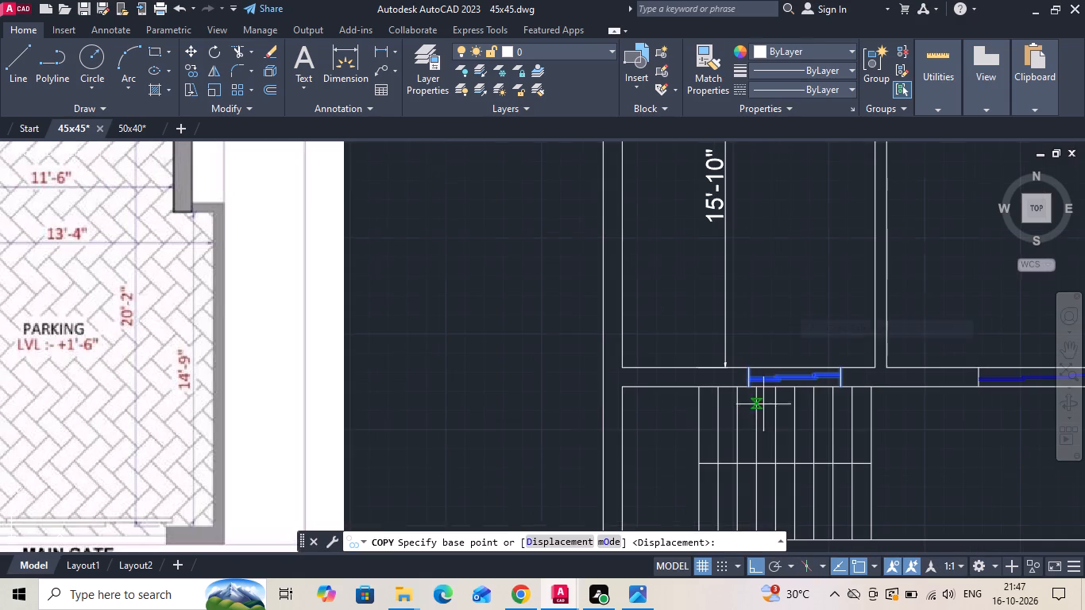
pyautogui.moveTo(823, 370); pyautogui.dragTo(711, 382)
pyautogui.click(519, 365)
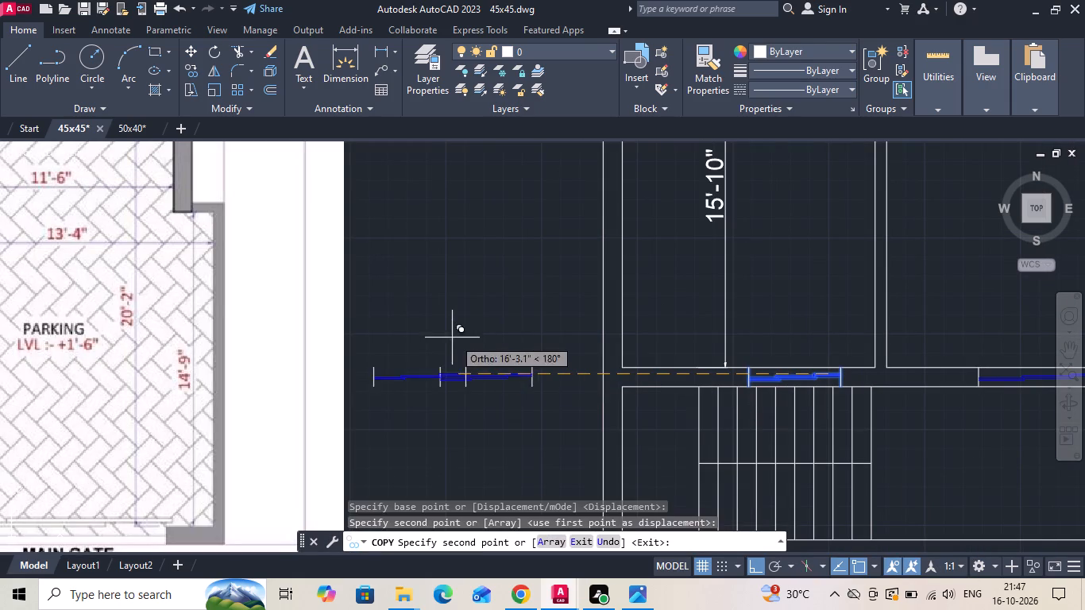
pyautogui.press('Escape')
# Rotate the copied window outside the left wall by a quarter turn so that it stands vertically.
pyautogui.moveTo(402, 330); pyautogui.dragTo(464, 403)
pyautogui.click(549, 429)
pyautogui.rightClick(519, 261)
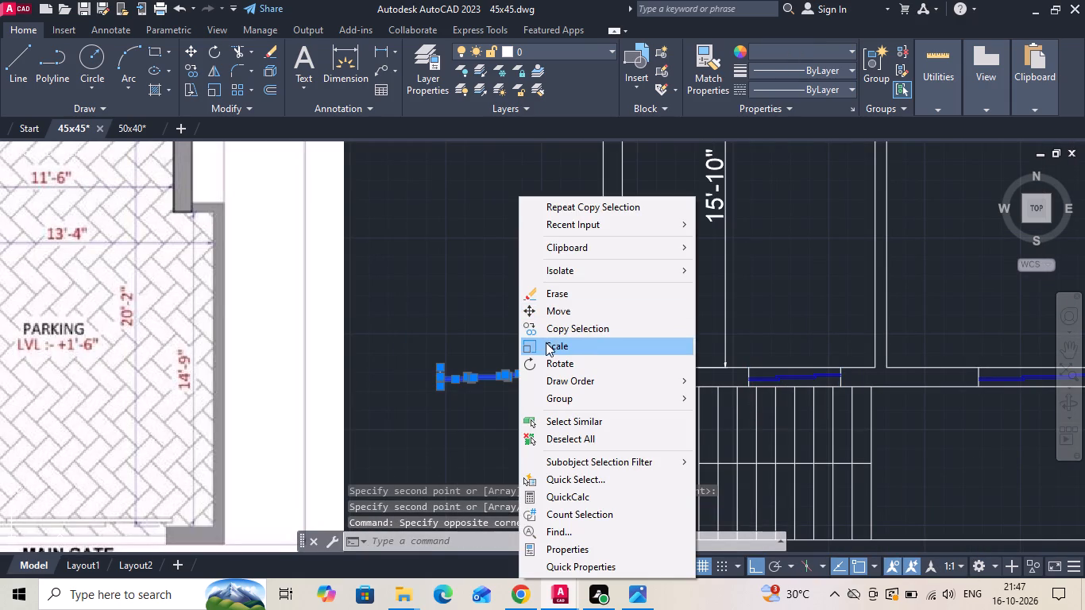
pyautogui.click(547, 359)
pyautogui.click(530, 260)
pyautogui.click(522, 309)
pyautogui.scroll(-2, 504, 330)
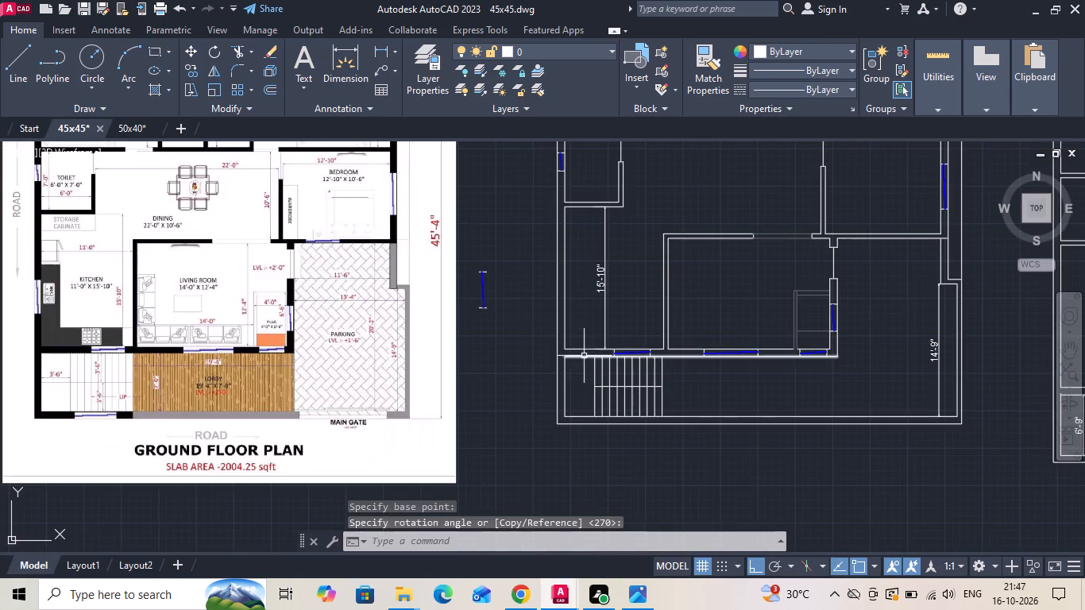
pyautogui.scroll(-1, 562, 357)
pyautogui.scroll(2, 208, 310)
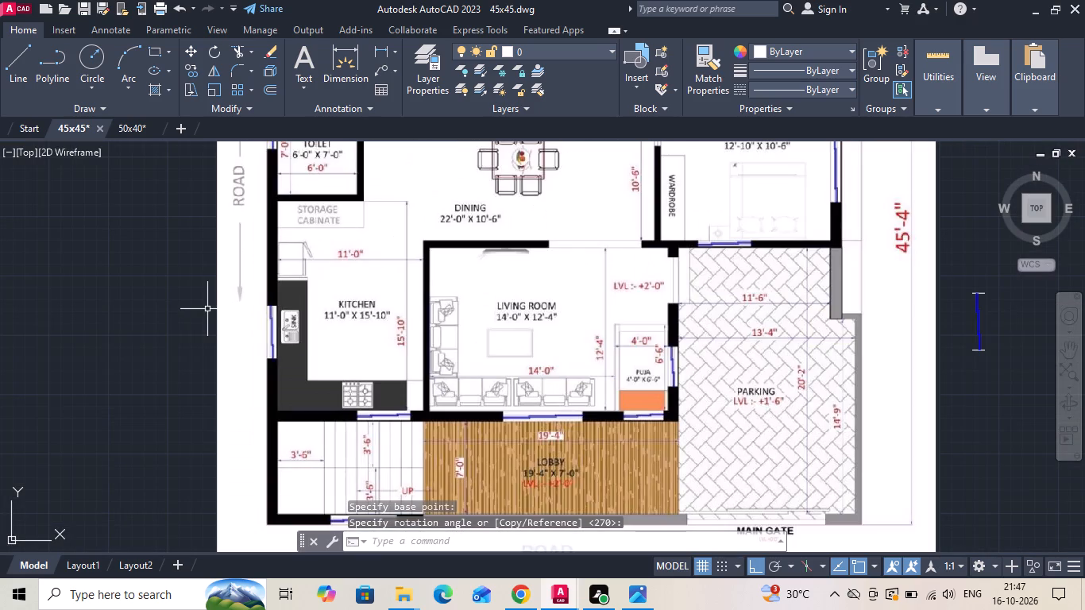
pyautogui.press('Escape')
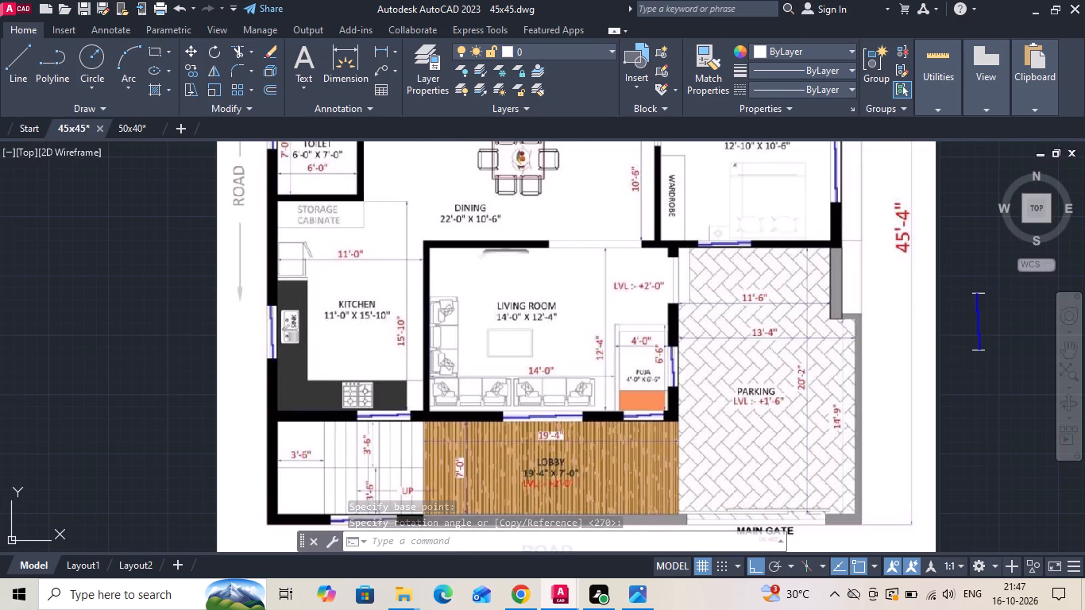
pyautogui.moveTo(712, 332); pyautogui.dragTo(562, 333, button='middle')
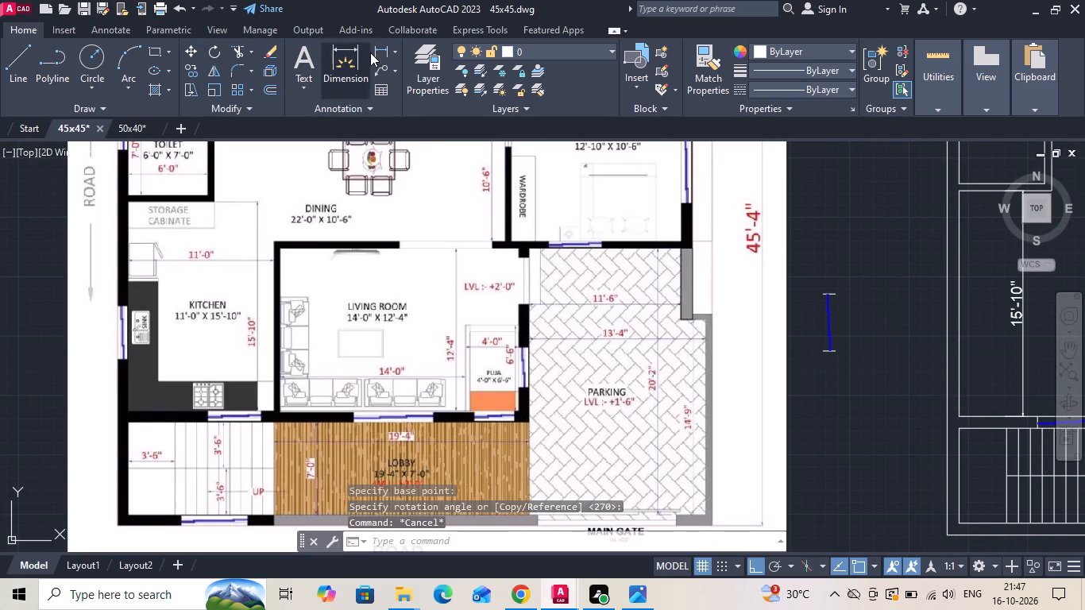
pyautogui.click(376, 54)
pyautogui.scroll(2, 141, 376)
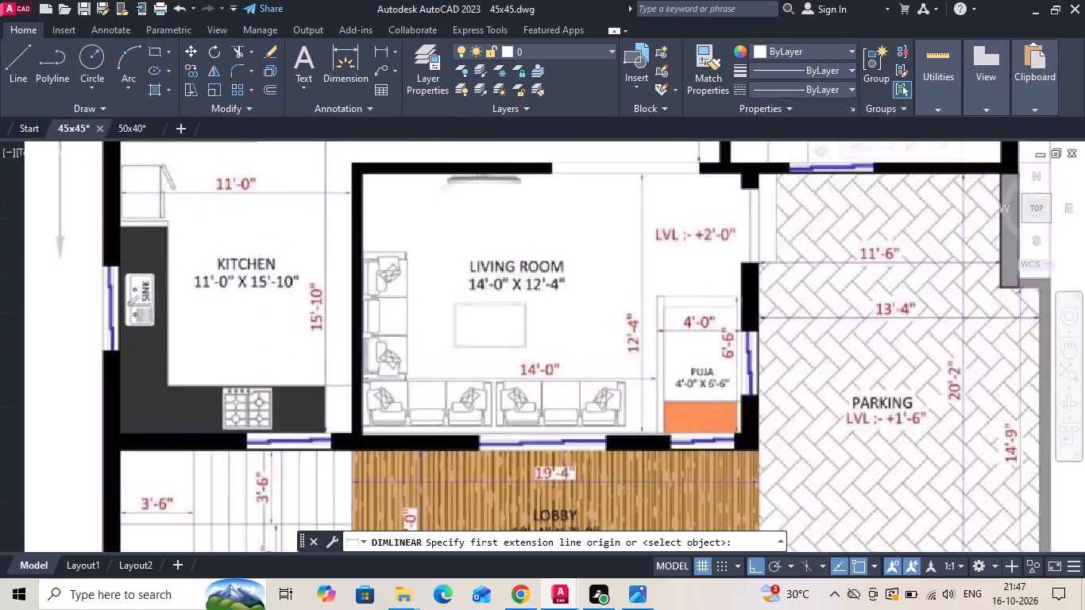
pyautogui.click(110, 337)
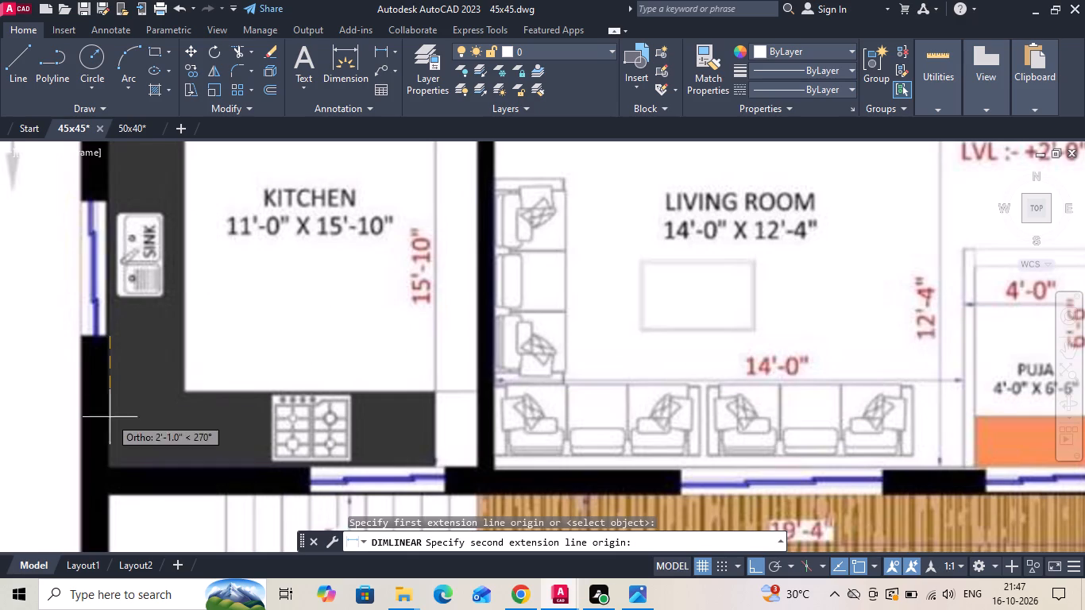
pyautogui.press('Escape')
# Move the upright window copy from outside the house into the kitchen's left wall, aligned with the wall's inner face.
pyautogui.scroll(-3, 85, 352)
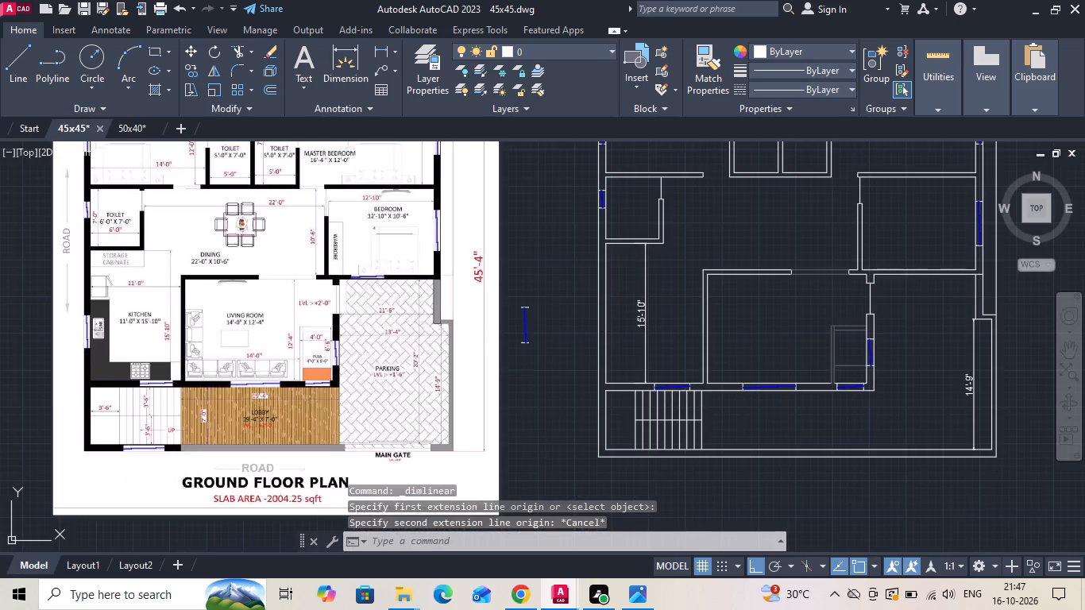
pyautogui.scroll(2, 617, 326)
pyautogui.click(359, 376)
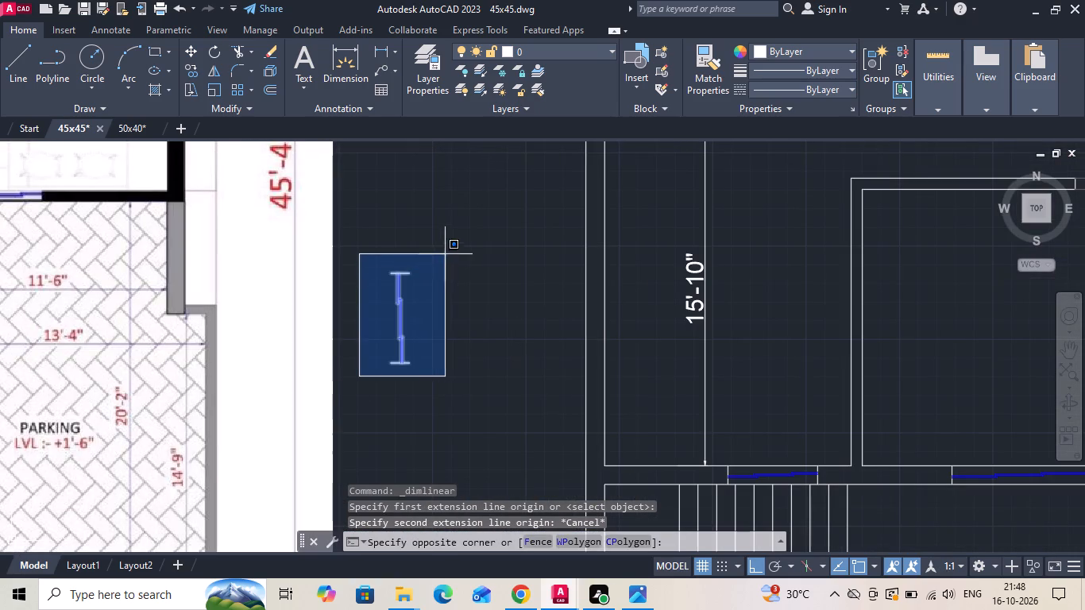
pyautogui.click(445, 253)
pyautogui.rightClick(445, 251)
pyautogui.click(466, 307)
pyautogui.click(407, 359)
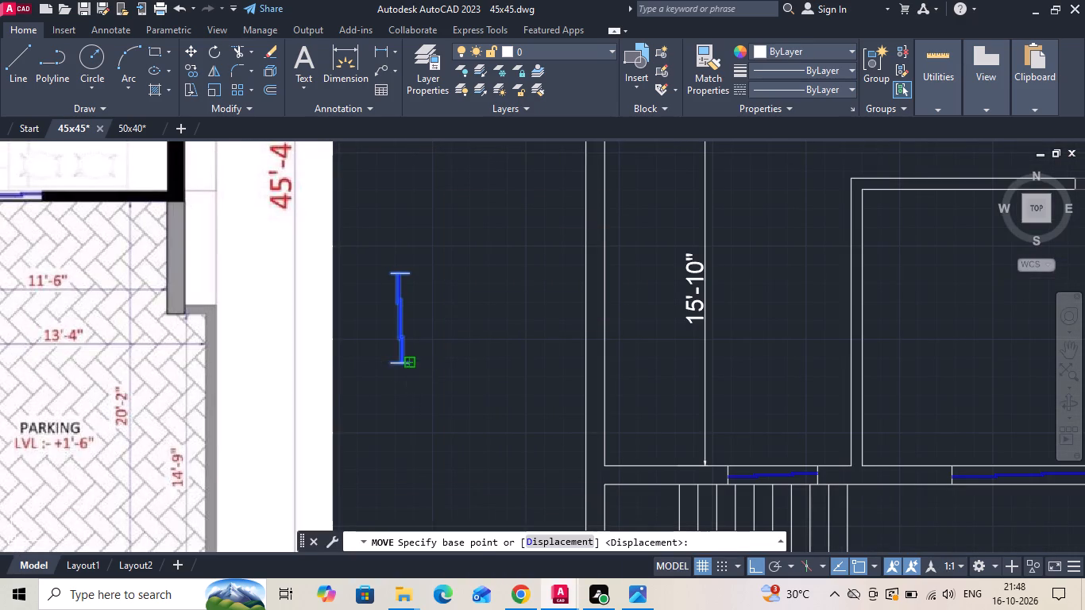
pyautogui.click(607, 361)
pyautogui.press('Escape')
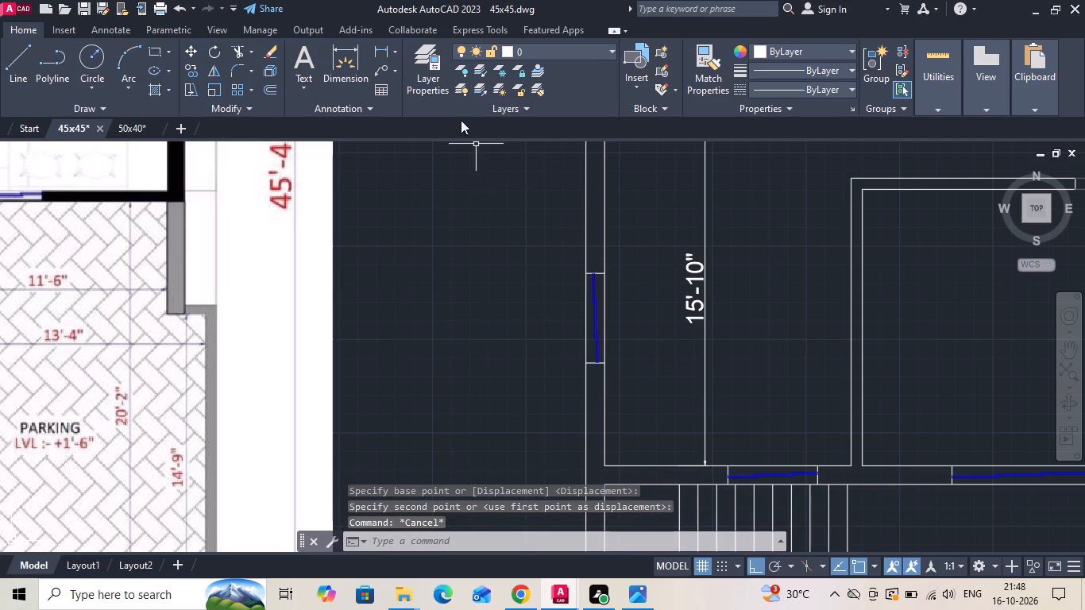
# Measure the distance from the kitchen's lower-left inner corner up to the lower end of the left-wall window.
pyautogui.click(379, 52)
pyautogui.scroll(1, 585, 468)
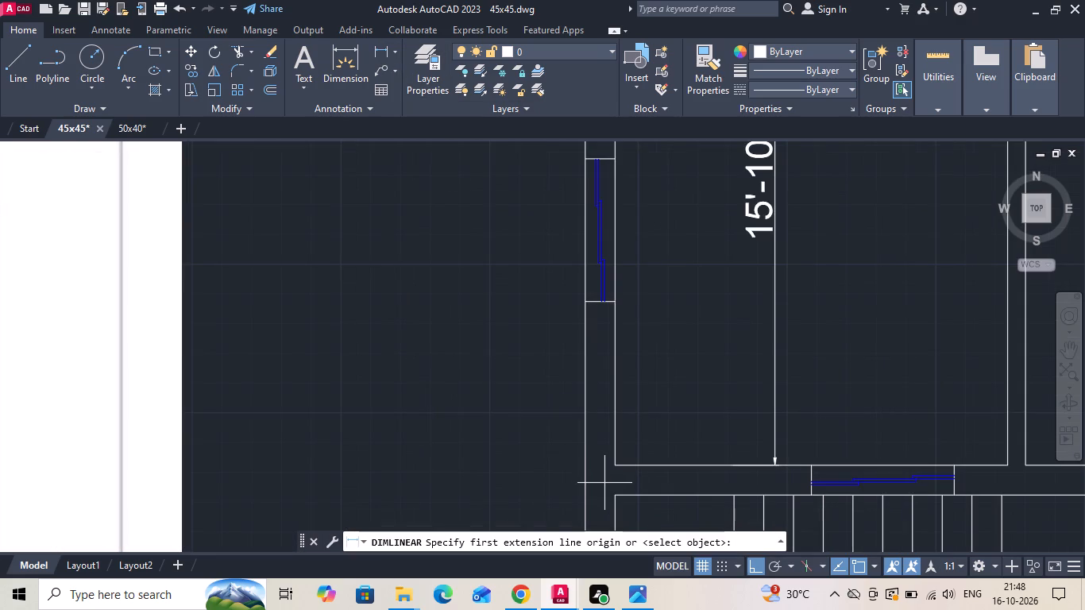
pyautogui.click(616, 469)
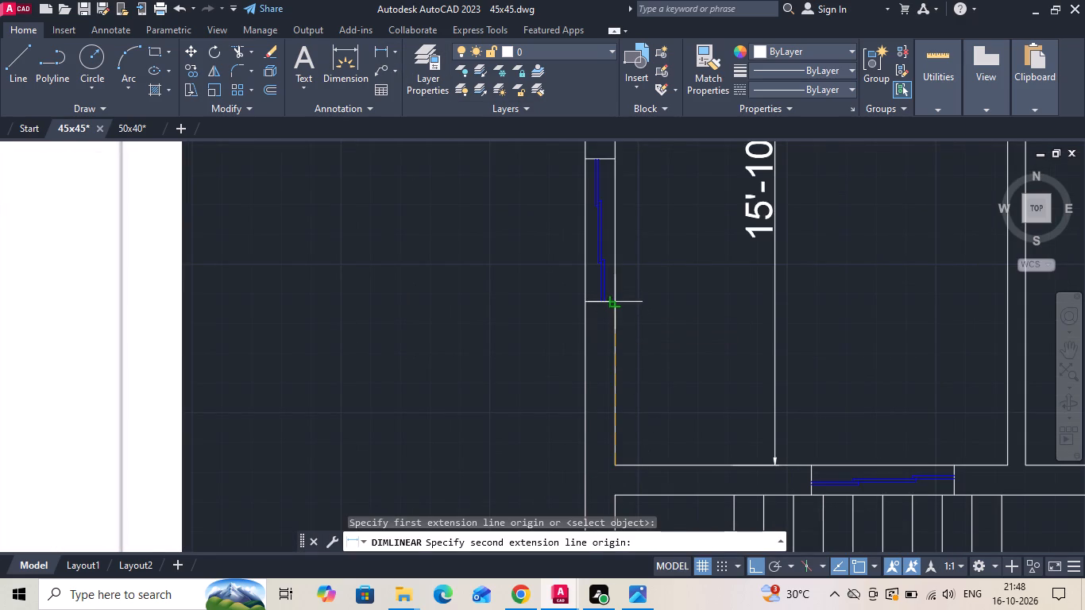
pyautogui.click(612, 303)
pyautogui.press('Escape')
pyautogui.scroll(-2, 597, 354)
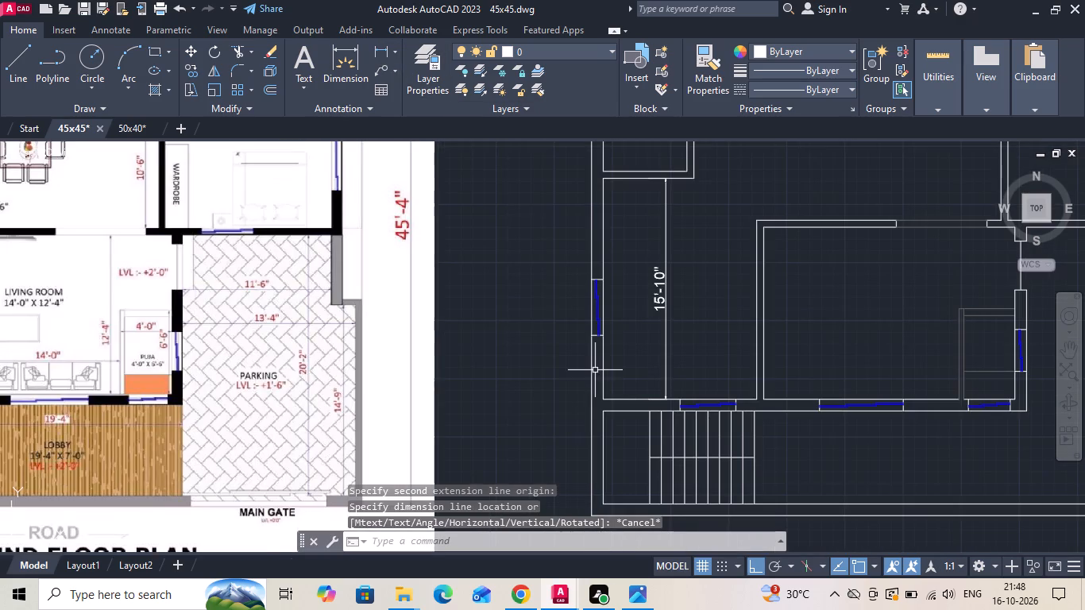
# Move the kitchen's left-wall window 7 inches down and save the drawing.
pyautogui.scroll(-1, 553, 374)
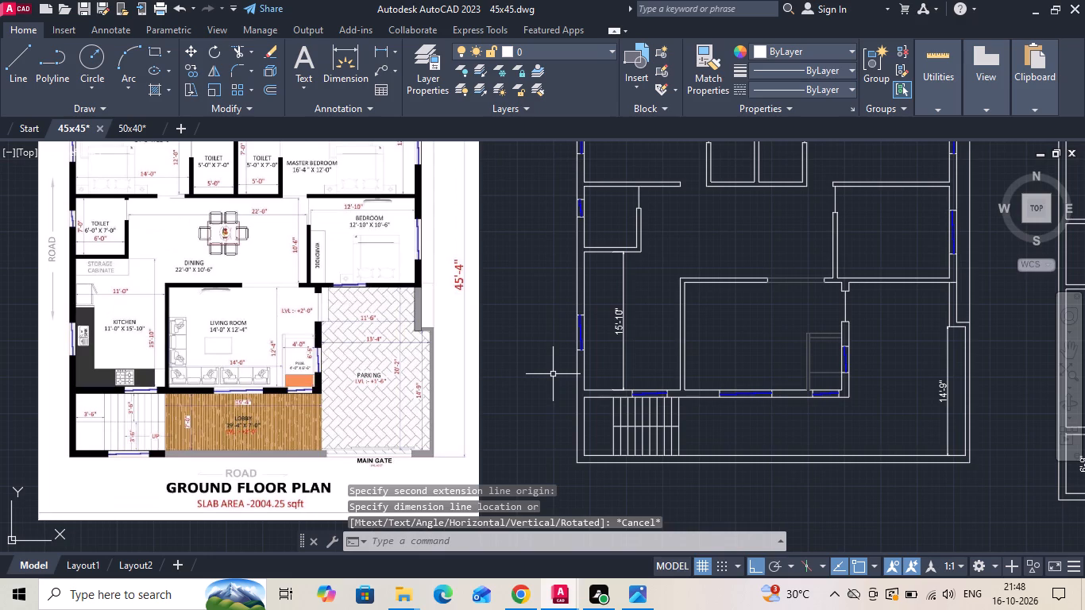
pyautogui.scroll(2, 575, 369)
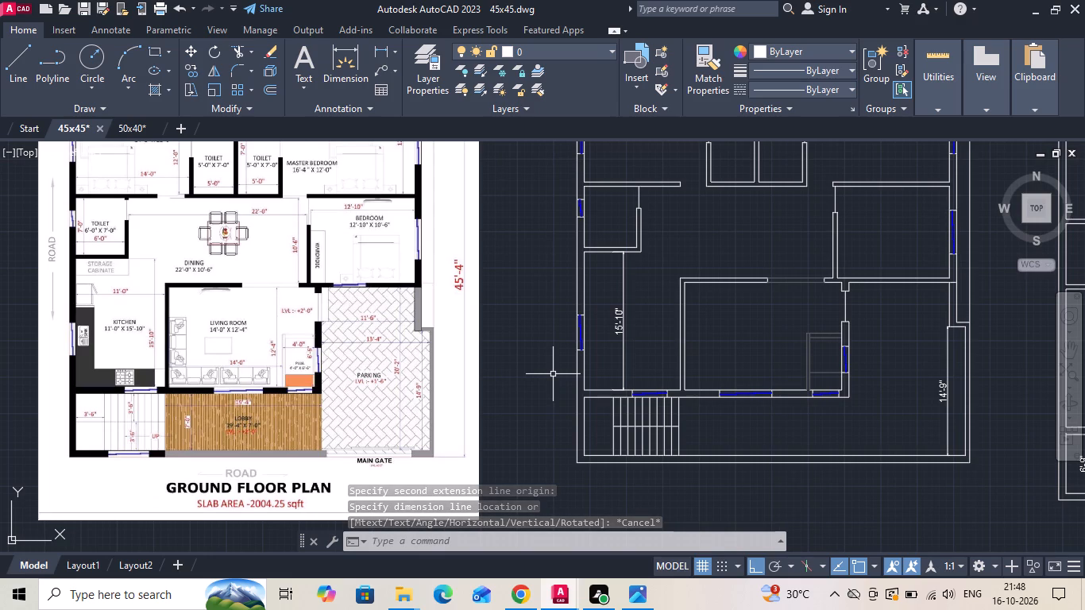
pyautogui.scroll(2, 589, 361)
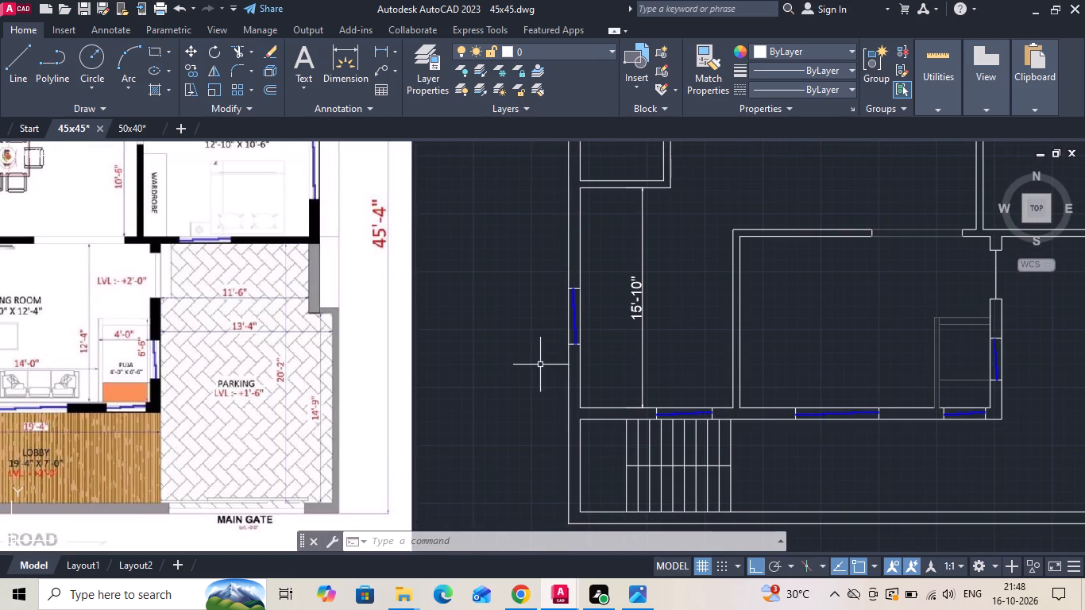
pyautogui.click(563, 353)
pyautogui.click(593, 284)
pyautogui.rightClick(593, 284)
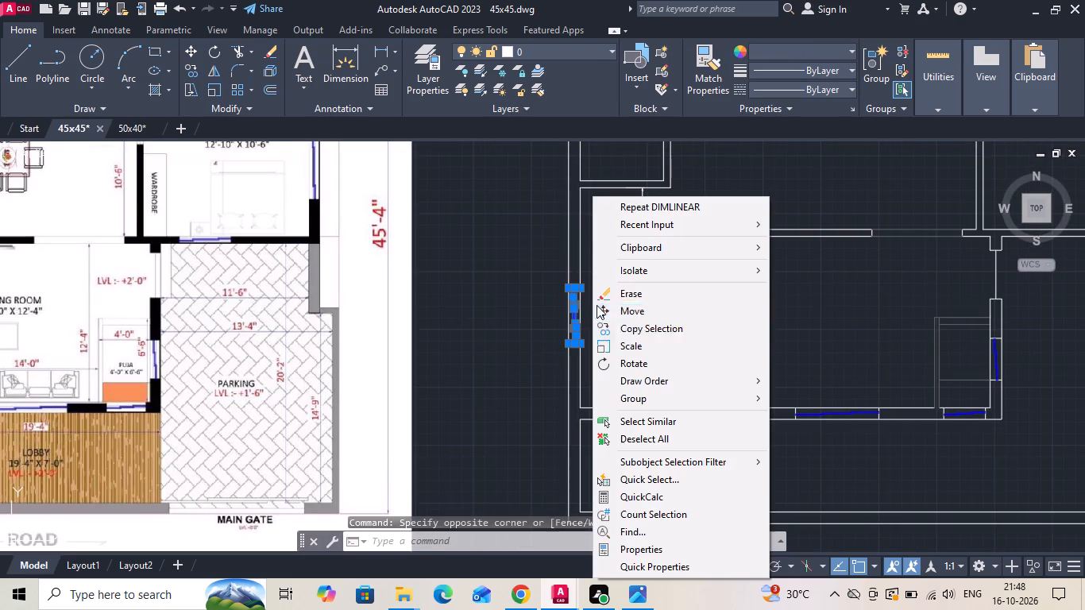
pyautogui.click(613, 319)
pyautogui.moveTo(613, 337); pyautogui.dragTo(610, 354)
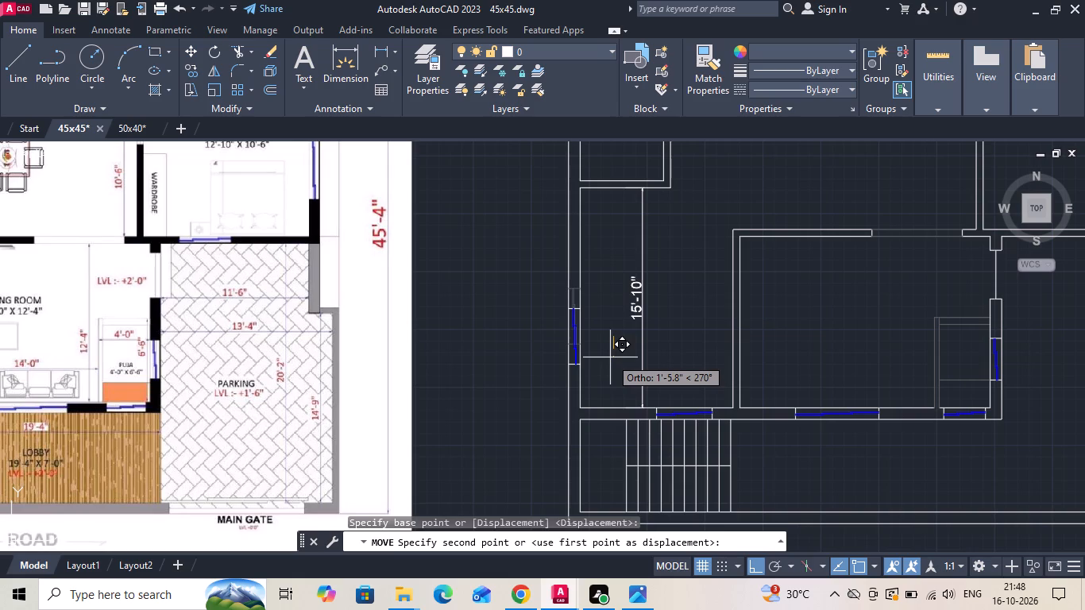
pyautogui.press('7')
pyautogui.press('Return')
pyautogui.hotkey('ctrl', 's')
pyautogui.hotkey('ctrl', 's')
pyautogui.hotkey('ctrl', 's')
pyautogui.hotkey('ctrl', 's')
pyautogui.hotkey('ctrl', 's')
pyautogui.hotkey('ctrl', 's')
pyautogui.hotkey('ctrl', 's')
pyautogui.hotkey('ctrl', 's')
pyautogui.hotkey('ctrl', 's')
pyautogui.hotkey('ctrl', 's')
pyautogui.hotkey('ctrl', 's')
pyautogui.hotkey('ctrl', 's')
pyautogui.hotkey('ctrl', 's')
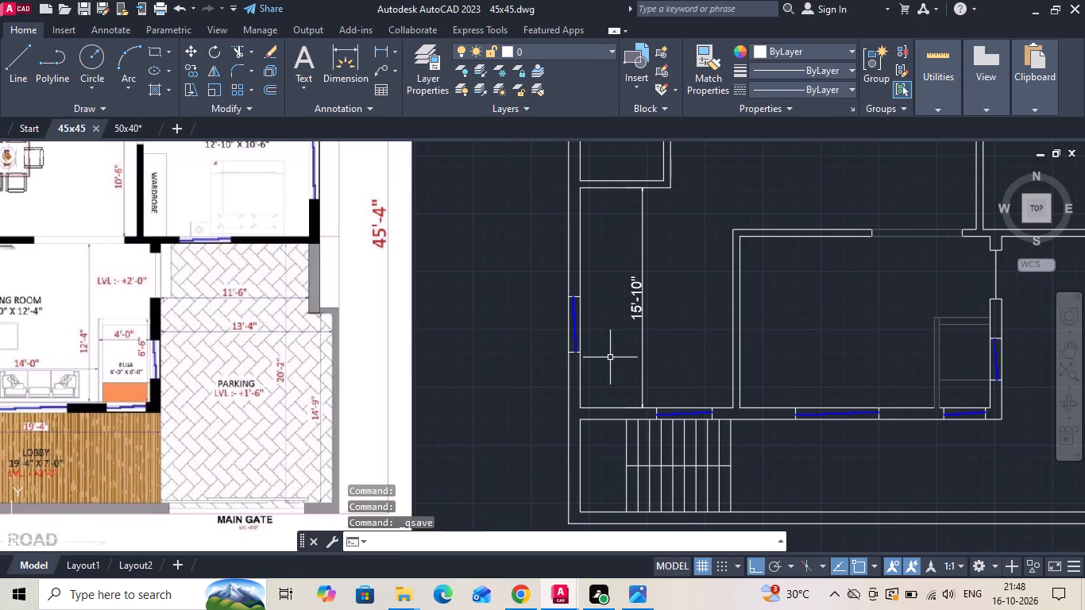
# Copy the right edge line of the short wall stub below the bedroom's lower-left corner 2' to the right.
pyautogui.scroll(-1, 620, 365)
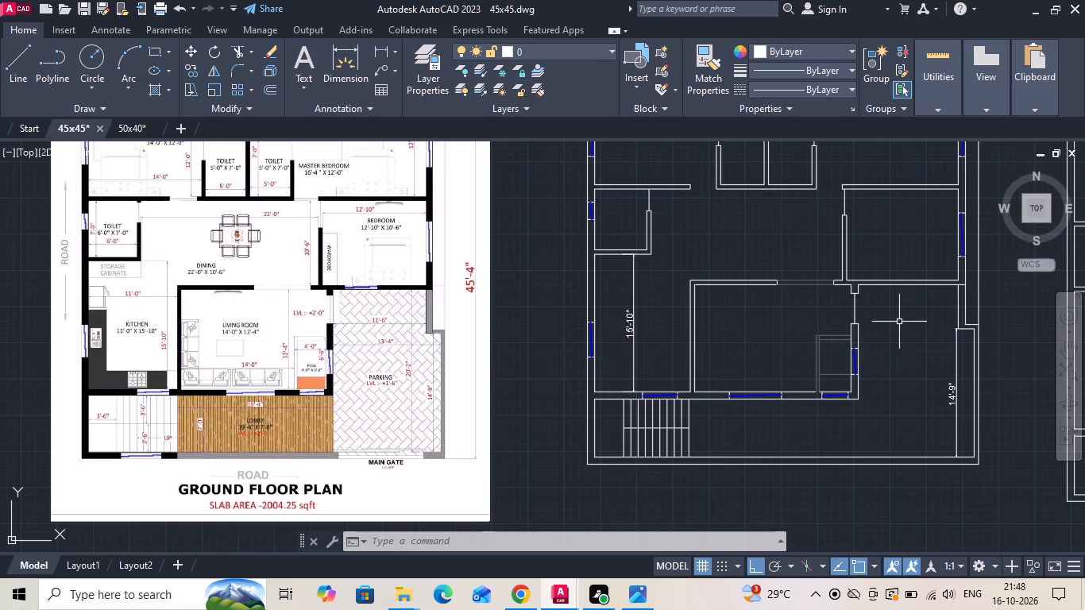
pyautogui.scroll(2, 892, 281)
pyautogui.scroll(2, 805, 309)
pyautogui.moveTo(791, 311); pyautogui.dragTo(770, 313)
pyautogui.click(766, 312)
pyautogui.rightClick(767, 311)
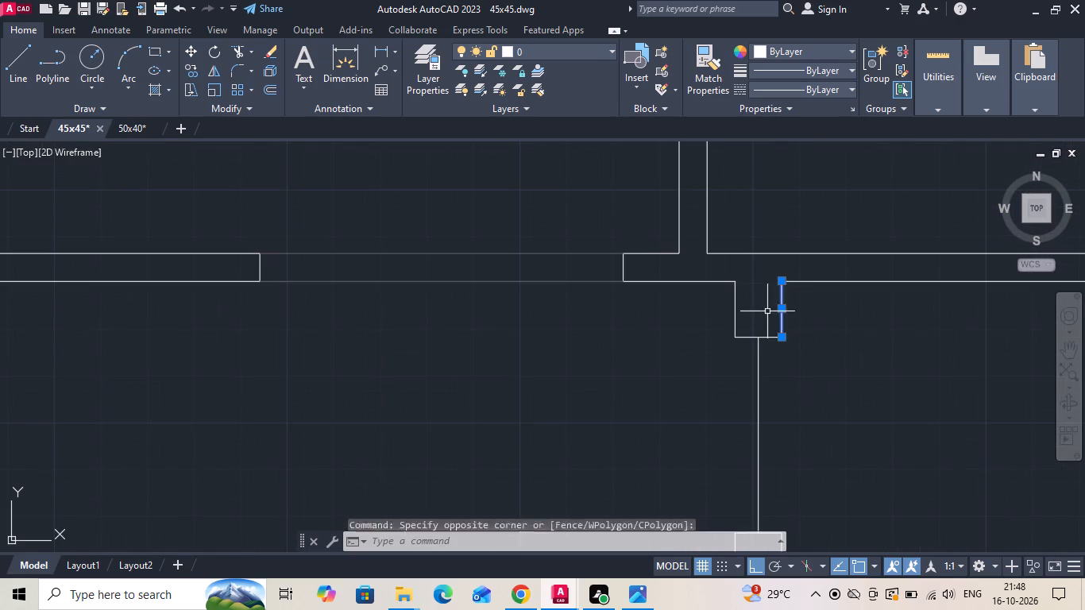
pyautogui.click(802, 309)
pyautogui.moveTo(862, 376); pyautogui.dragTo(936, 392)
pyautogui.write("2'")
pyautogui.press('Return')
pyautogui.press('Escape')
# Extend the copied edge line up to the upper line of the bedroom's lower wall.
pyautogui.write('ex')
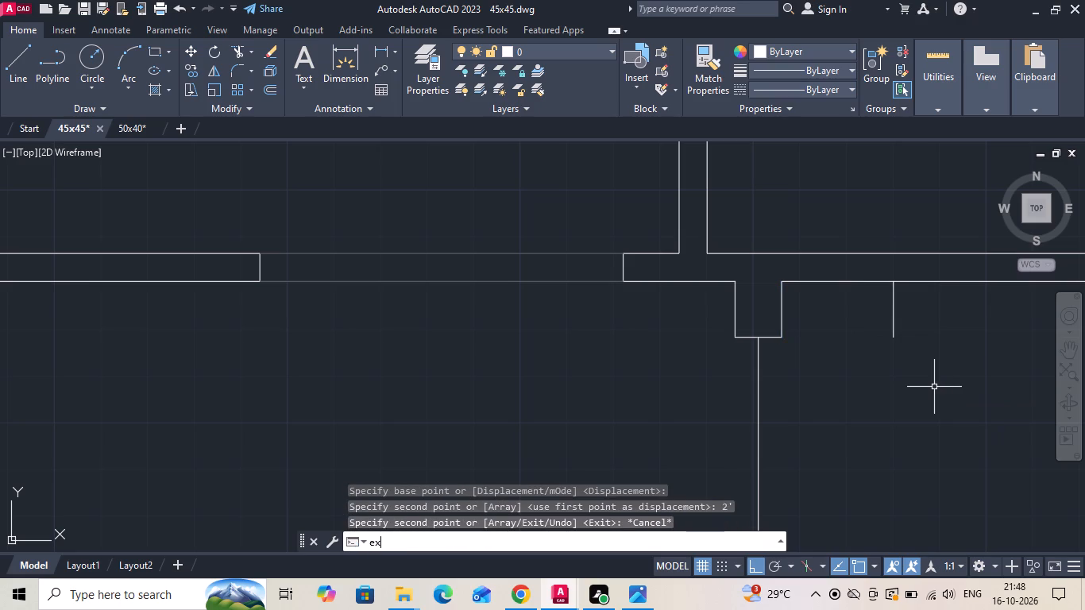
pyautogui.press('space')
pyautogui.click(898, 311)
pyautogui.click(892, 308)
pyautogui.scroll(-2, 805, 291)
pyautogui.press('Escape')
# Copy the kitchen's lower sliding window into the bedroom, just above the new jamb line in its lower wall.
pyautogui.scroll(-2, 778, 249)
pyautogui.scroll(3, 542, 398)
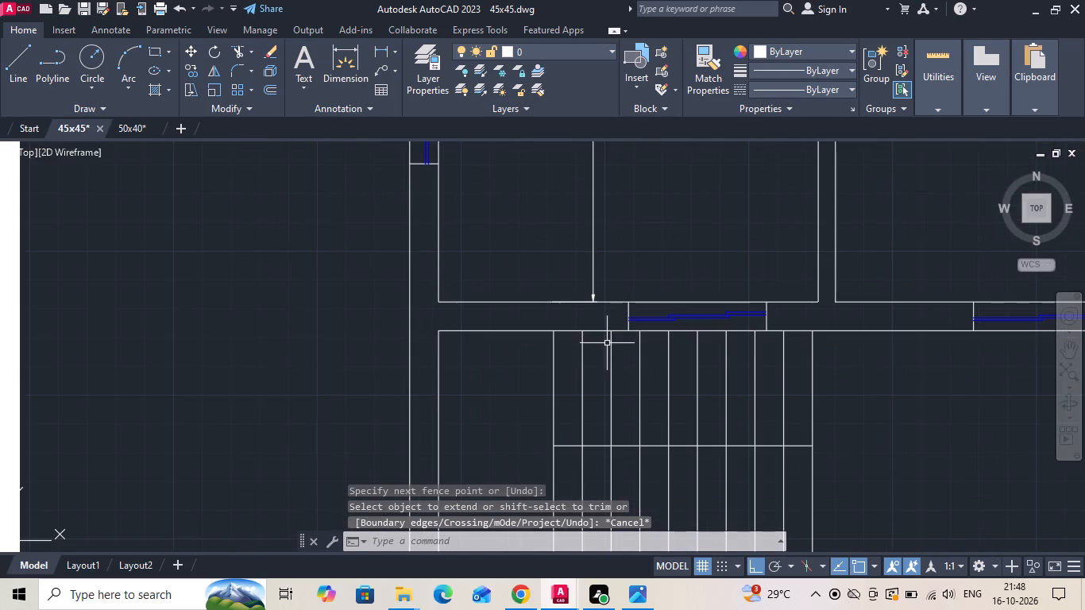
pyautogui.scroll(1, 614, 338)
pyautogui.click(624, 344)
pyautogui.click(864, 232)
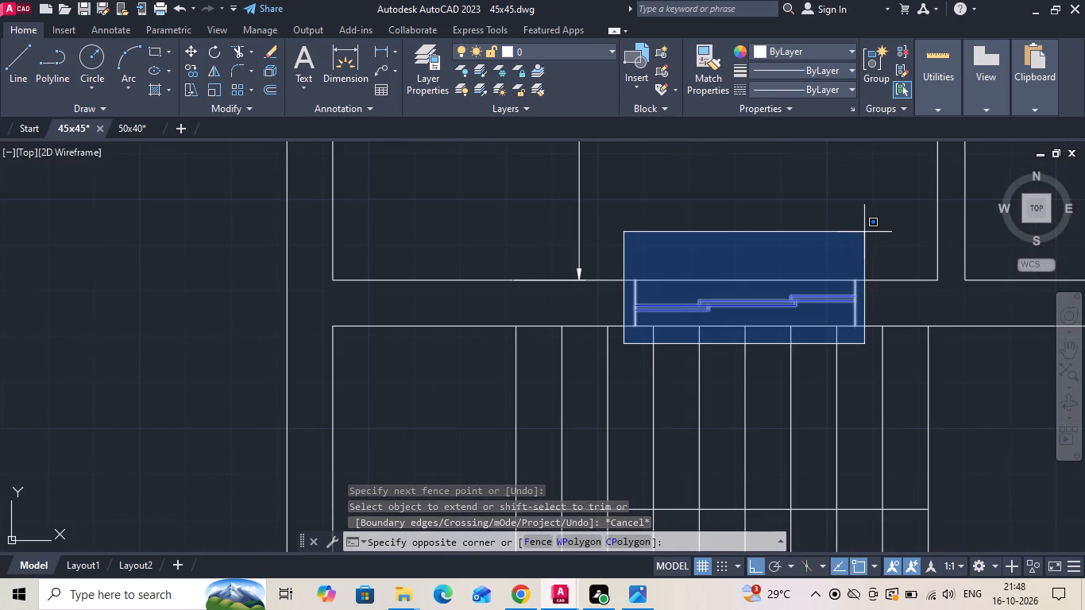
pyautogui.rightClick(864, 232)
pyautogui.click(890, 326)
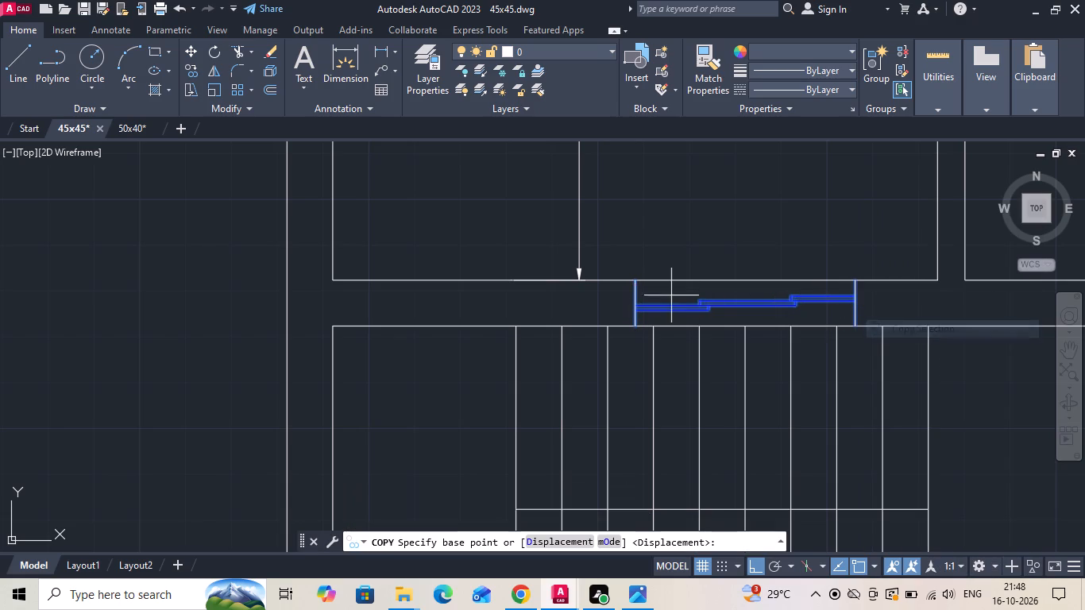
pyautogui.click(635, 280)
pyautogui.scroll(-2, 541, 338)
pyautogui.scroll(-1, 625, 369)
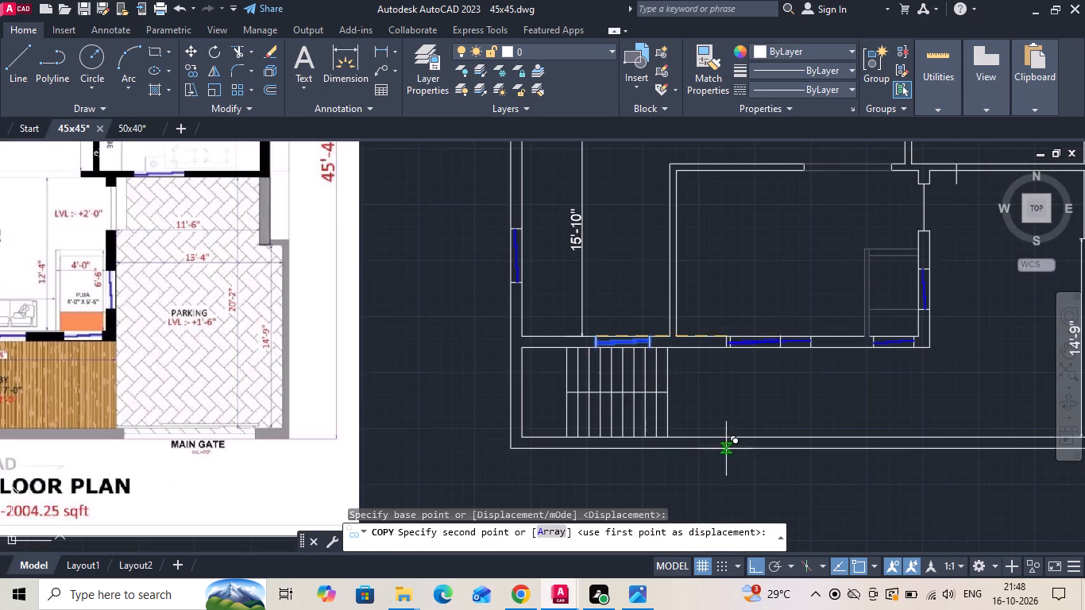
pyautogui.click(752, 565)
pyautogui.scroll(-2, 616, 506)
pyautogui.scroll(3, 784, 359)
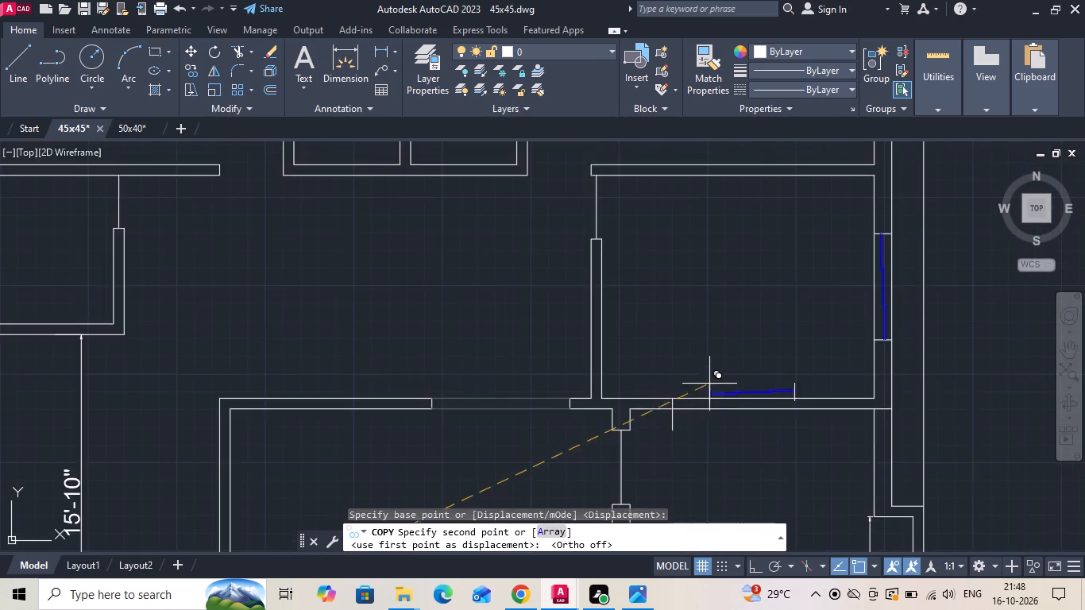
pyautogui.scroll(2, 670, 415)
pyautogui.click(725, 272)
pyautogui.press('Escape')
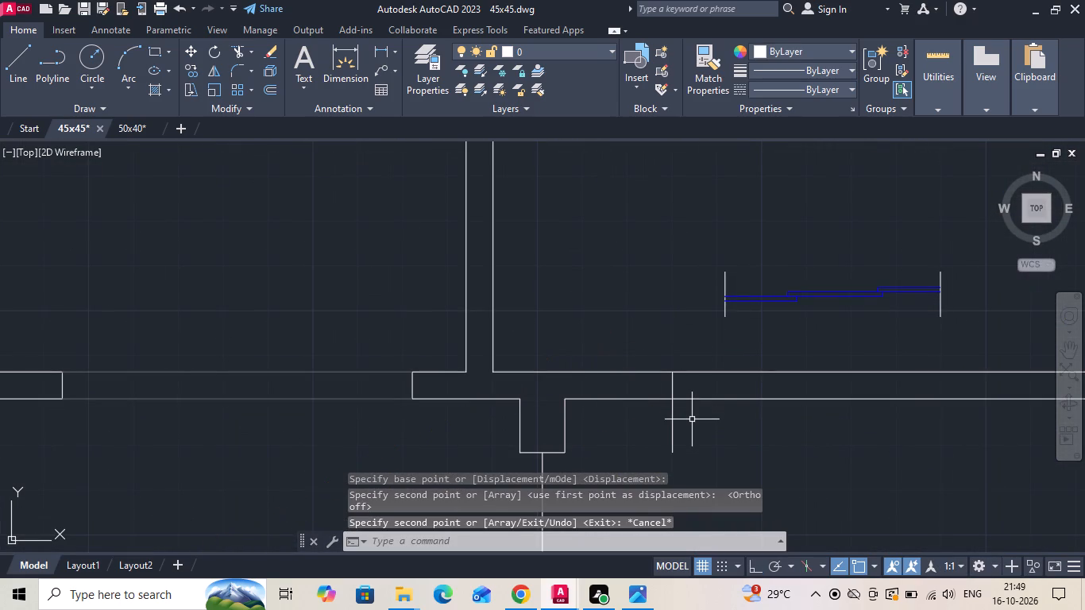
# Trim the part of the new jamb line that projects below the bedroom's lower wall.
pyautogui.press('t')
pyautogui.write('r')
pyautogui.press('space')
pyautogui.moveTo(690, 427); pyautogui.dragTo(650, 427)
pyautogui.press('Escape')
# Draw a horizontal guide line about 3'-11" long inside the bedroom's lower wall, starting from the jamb line's midpoint.
pyautogui.press('l')
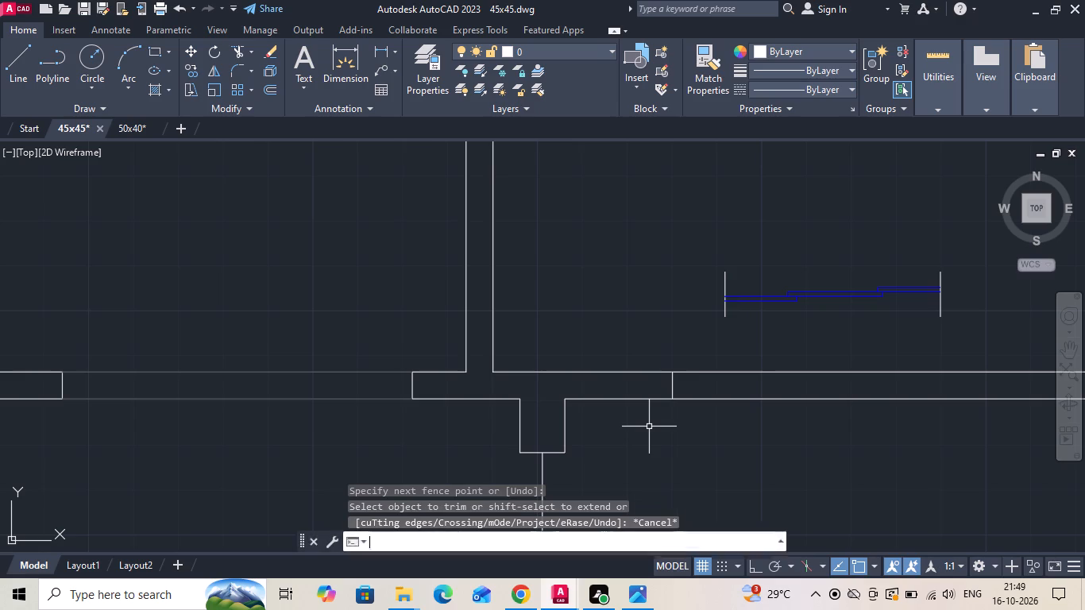
pyautogui.press('space')
pyautogui.click(671, 389)
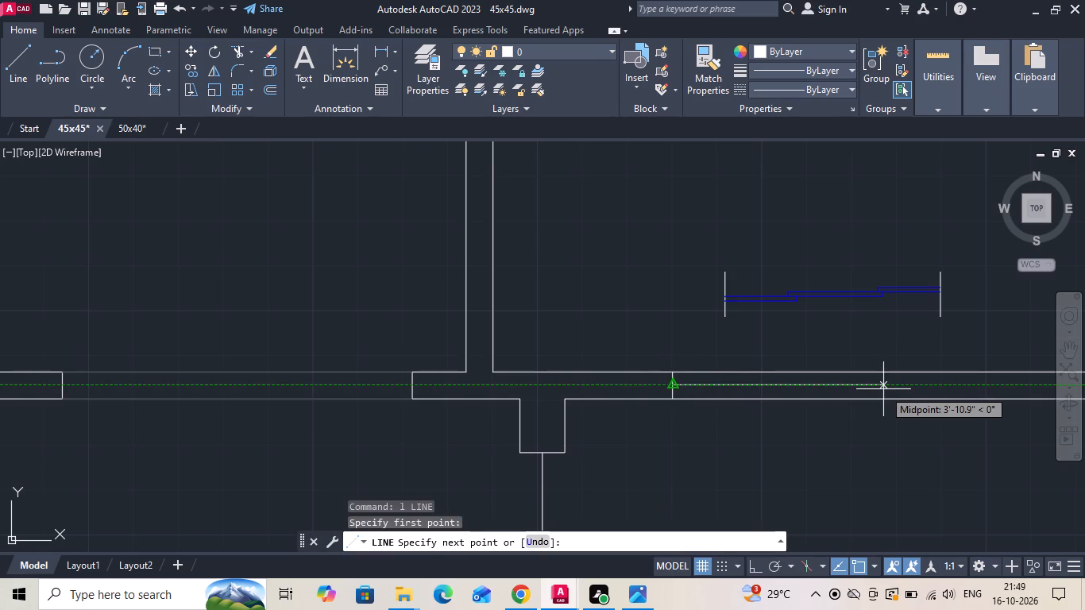
pyautogui.click(883, 389)
pyautogui.press('Escape')
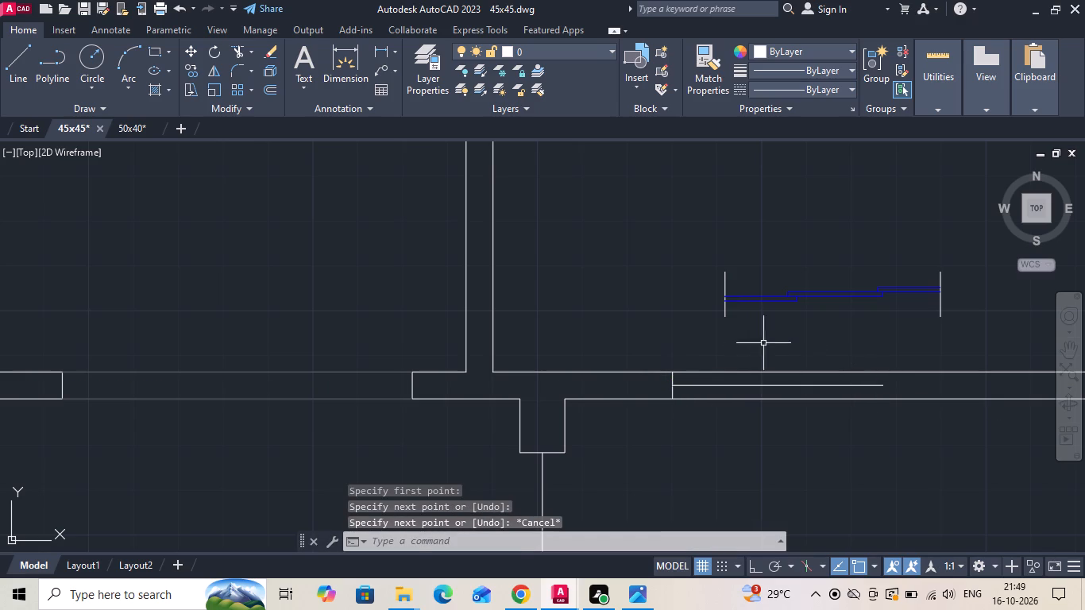
pyautogui.moveTo(668, 343); pyautogui.dragTo(689, 330)
pyautogui.press('Escape')
# With Ortho on, draw a horizontal guide line from the copied window's middle panel end midpoint to beyond its left jamb.
pyautogui.scroll(1, 904, 280)
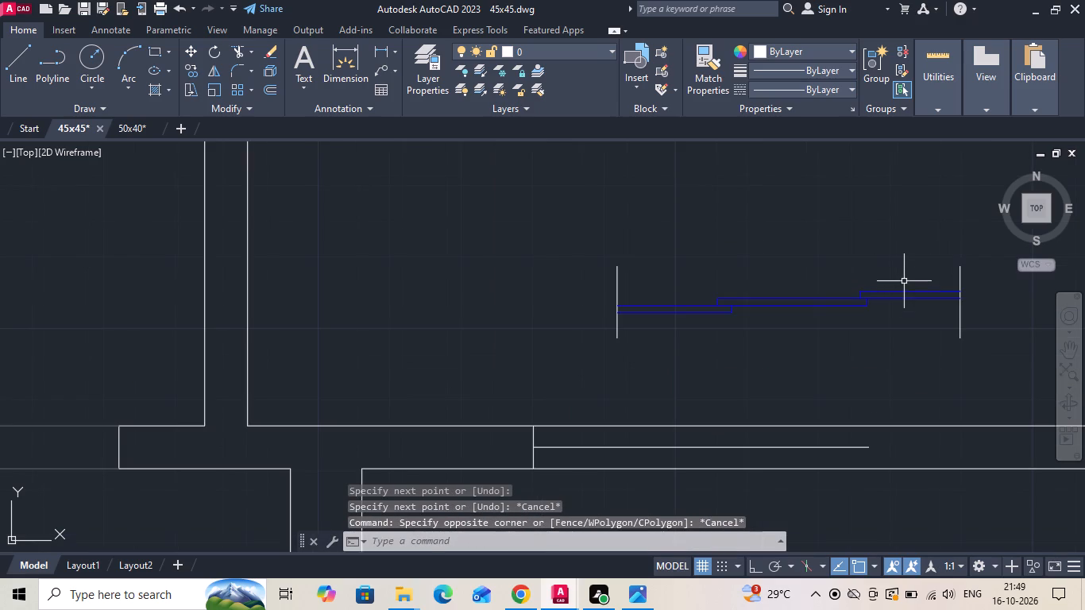
pyautogui.press('l')
pyautogui.press('space')
pyautogui.scroll(2, 861, 310)
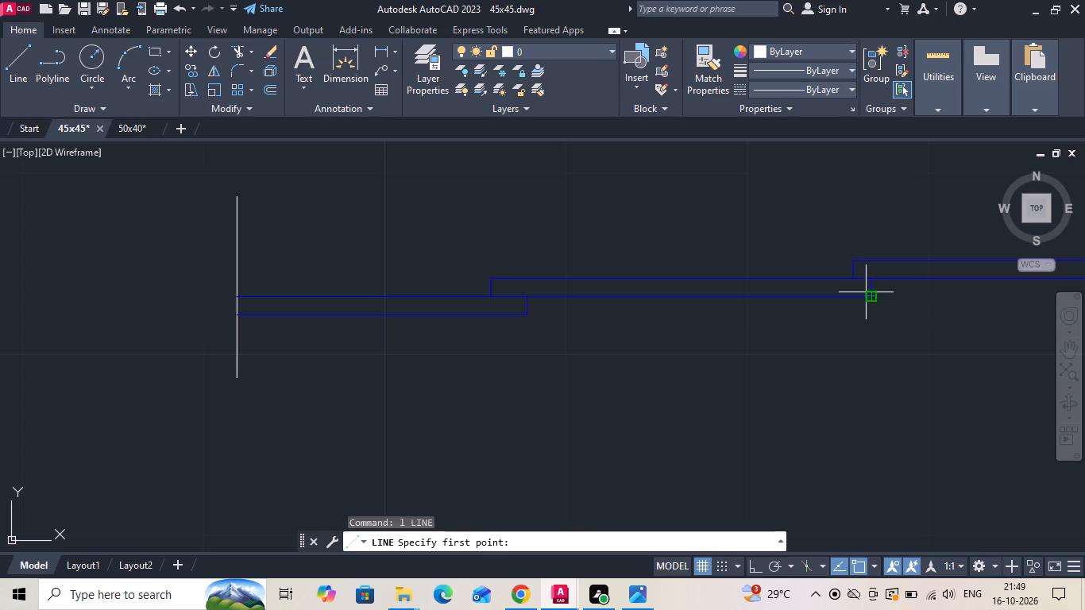
pyautogui.click(867, 290)
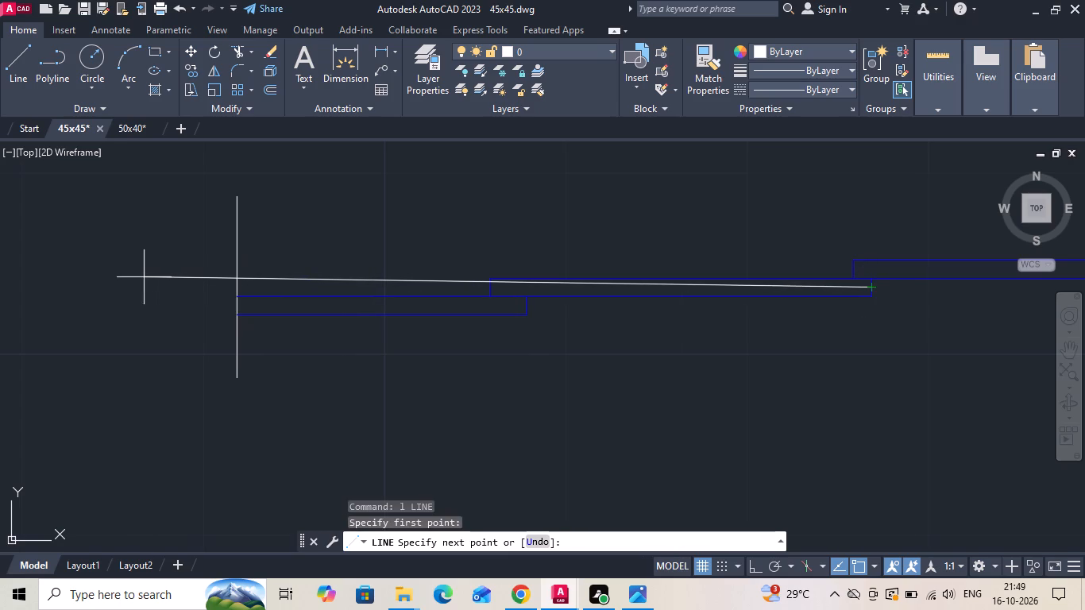
pyautogui.press('F8')
pyautogui.click(137, 278)
pyautogui.press('Escape')
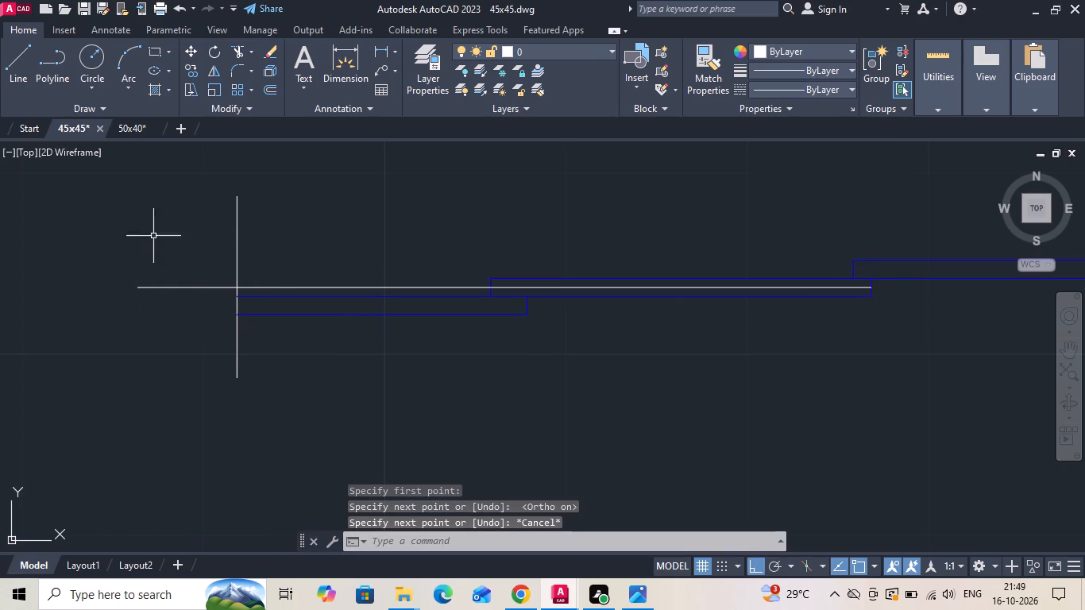
# Move the copied window from its left jamb's midpoint to the midpoint of the jamb line in the bedroom's lower wall.
pyautogui.scroll(-1, 253, 284)
pyautogui.moveTo(195, 206); pyautogui.dragTo(229, 249)
pyautogui.click(867, 385)
pyautogui.rightClick(867, 385)
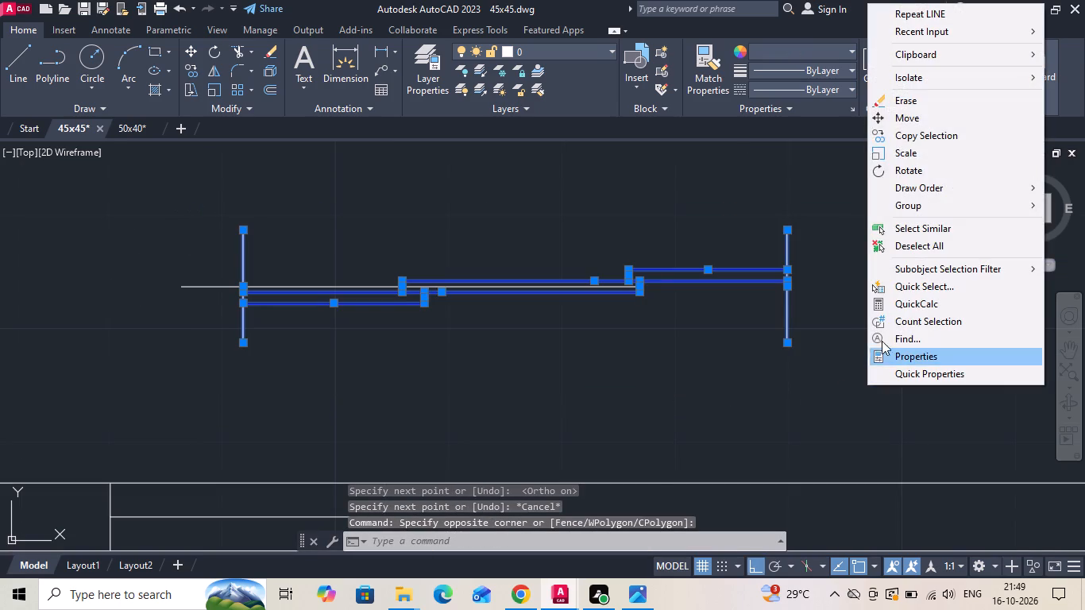
pyautogui.click(891, 122)
pyautogui.scroll(2, 222, 291)
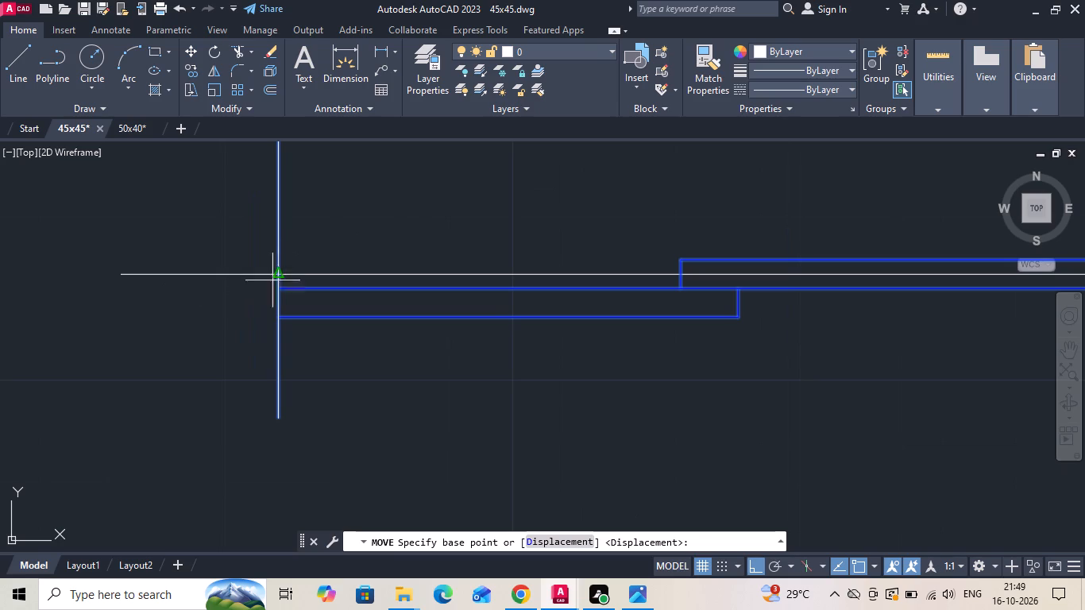
pyautogui.click(278, 271)
pyautogui.scroll(-4, 462, 263)
pyautogui.scroll(1, 371, 362)
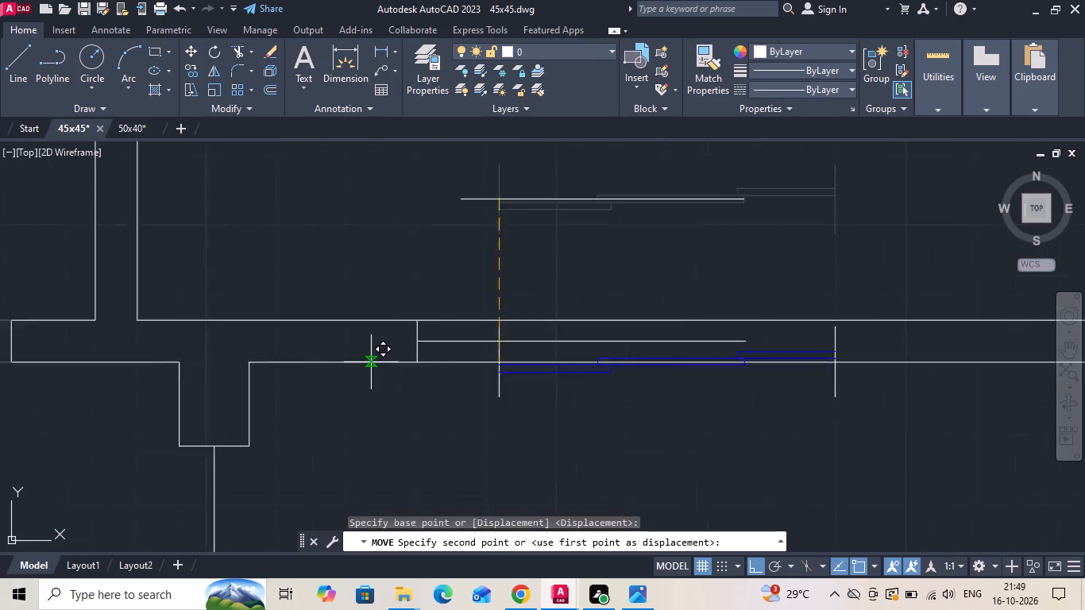
pyautogui.scroll(2, 371, 362)
pyautogui.click(488, 314)
pyautogui.press('Escape')
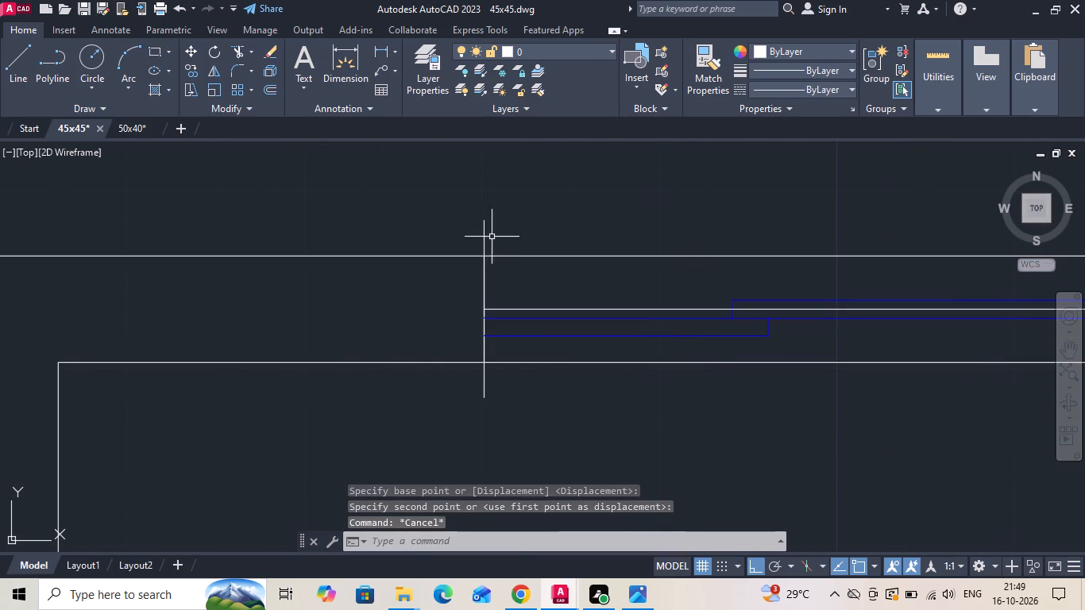
# Erase the window's overlong left jamb line and the horizontal guide line inside the bedroom's lower wall.
pyautogui.moveTo(498, 230); pyautogui.dragTo(458, 234)
pyautogui.click(431, 233)
pyautogui.press('Delete')
pyautogui.scroll(-2, 376, 245)
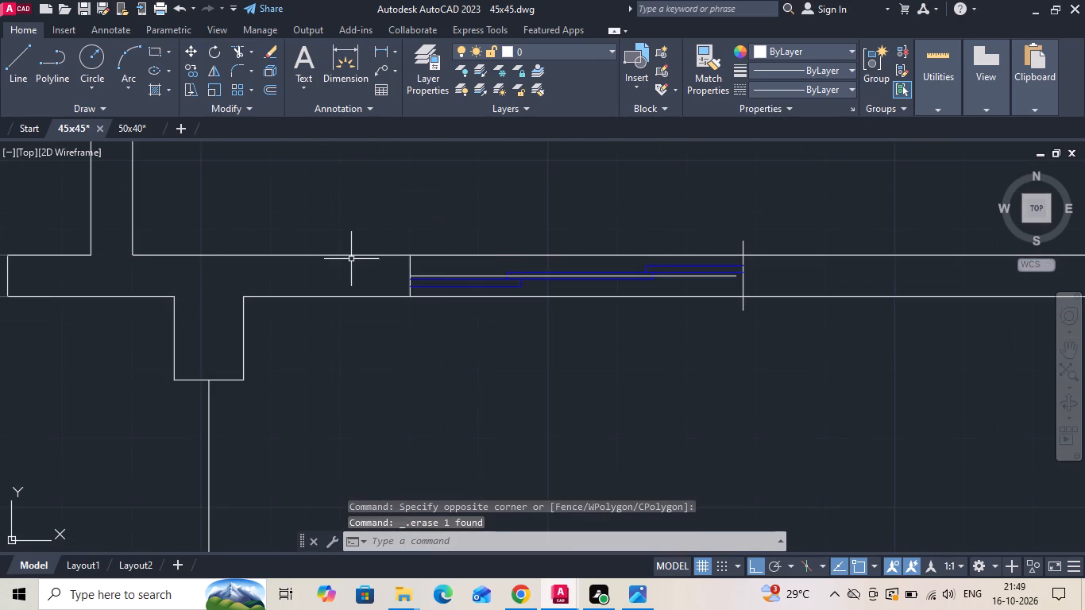
pyautogui.scroll(2, 547, 269)
pyautogui.click(541, 285)
pyautogui.scroll(-2, 421, 306)
pyautogui.press('Delete')
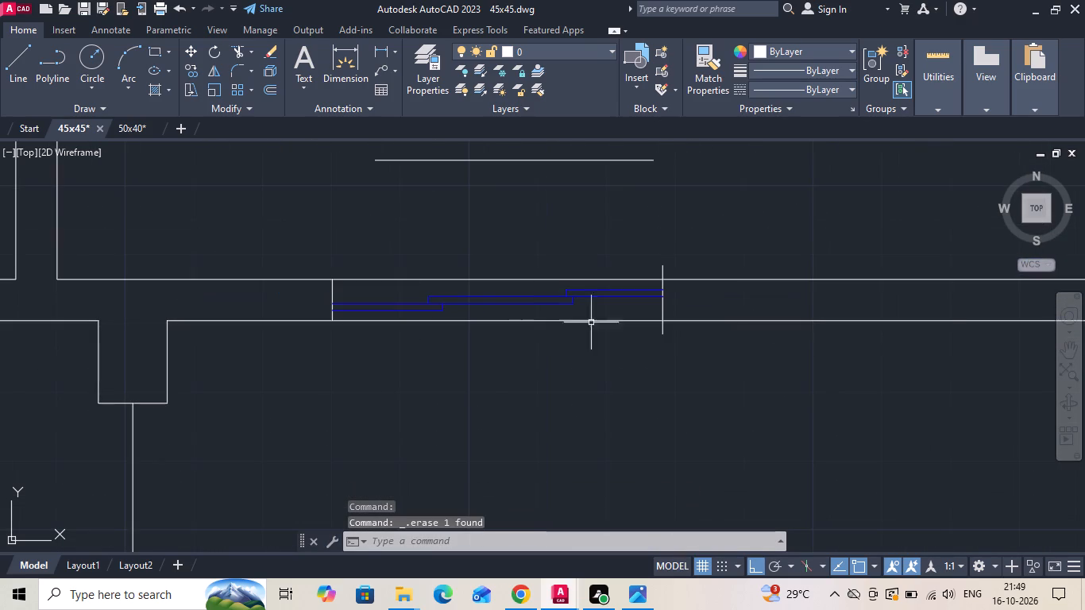
# Trim the ends of the new window's right jamb line that project above and below the bedroom's lower wall.
pyautogui.press('t')
pyautogui.press('r')
pyautogui.press('space')
pyautogui.click(666, 272)
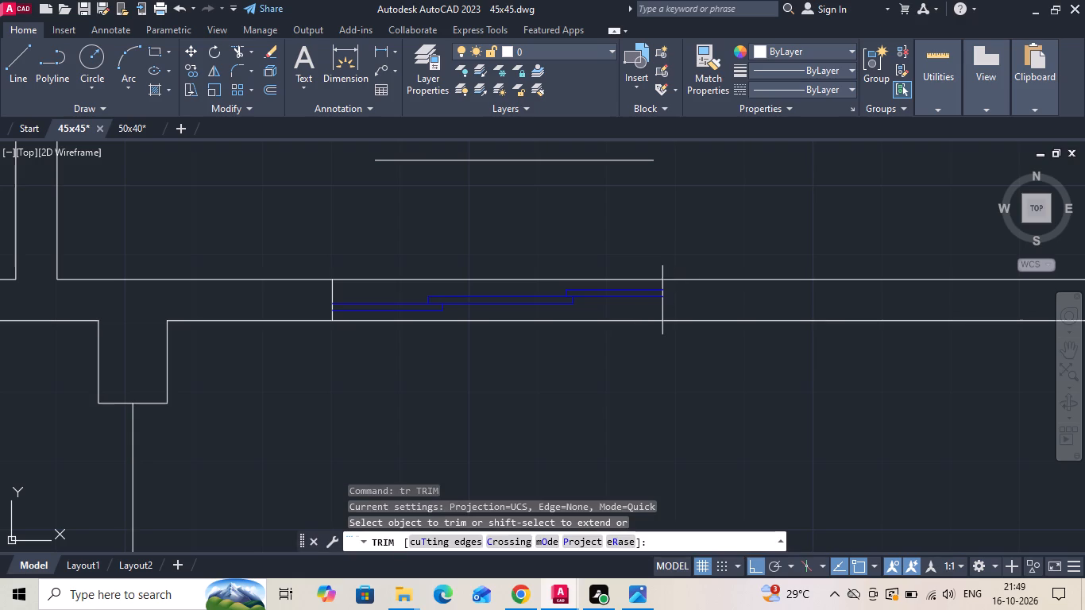
pyautogui.click(573, 150)
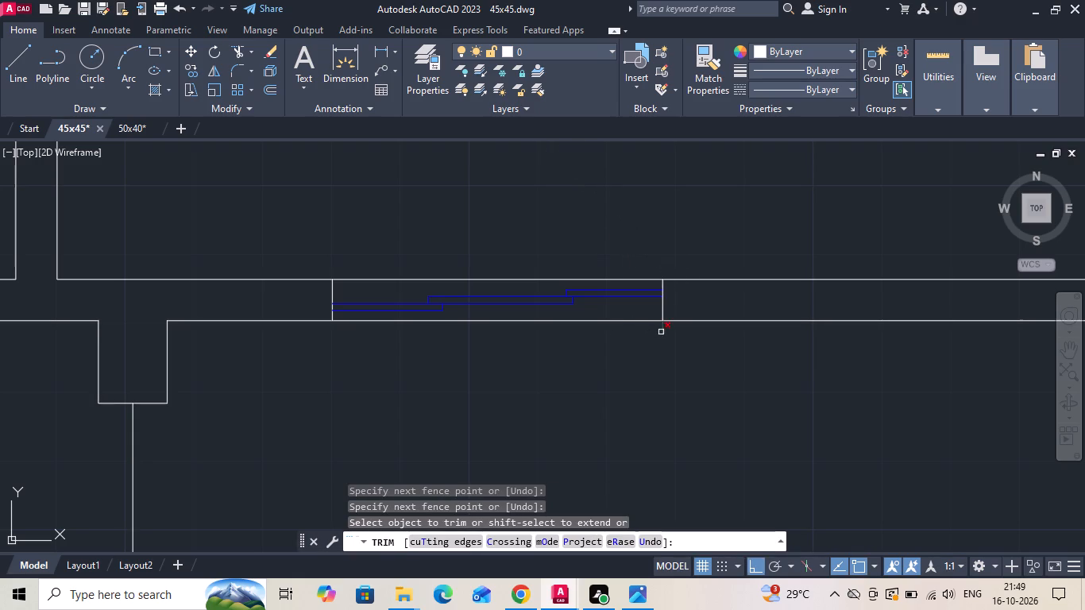
pyautogui.click(661, 332)
pyautogui.press('Escape')
# Save the drawing.
pyautogui.hotkey('ctrl', 's')
pyautogui.hotkey('ctrl', 's')
pyautogui.hotkey('ctrl', 's')
pyautogui.hotkey('ctrl', 's')
pyautogui.hotkey('ctrl', 's')
pyautogui.hotkey('ctrl', 's')
pyautogui.hotkey('ctrl', 's')
pyautogui.hotkey('ctrl', 's')
pyautogui.hotkey('ctrl', 's')
pyautogui.hotkey('ctrl', 's')
pyautogui.hotkey('ctrl', 's')
pyautogui.hotkey('ctrl', 's')
pyautogui.hotkey('ctrl', 's')
pyautogui.hotkey('ctrl', 's')
# Compare the staircase, lobby and parking area of the redrawn plan with the reference floor plan.
pyautogui.scroll(-2, 548, 352)
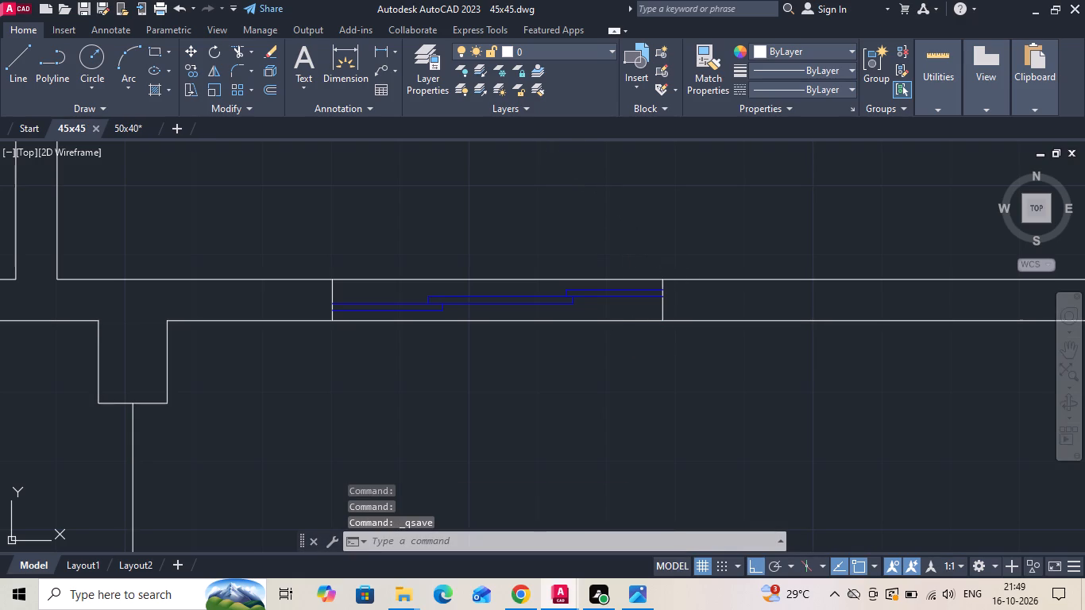
pyautogui.scroll(-5, 531, 361)
pyautogui.moveTo(561, 369); pyautogui.dragTo(629, 375, button='middle')
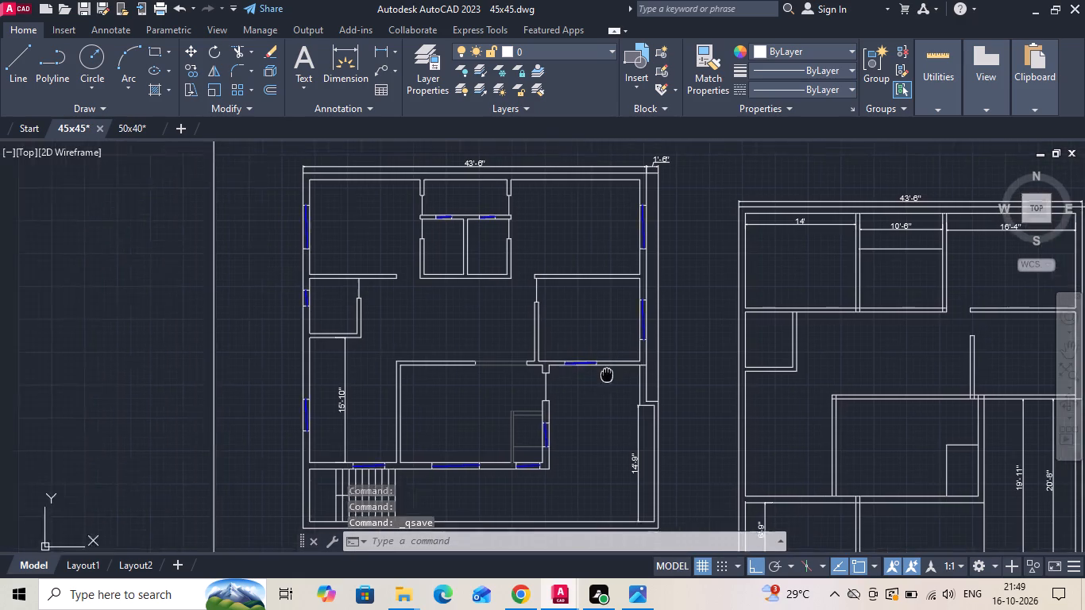
pyautogui.moveTo(629, 375); pyautogui.dragTo(750, 376, button='middle')
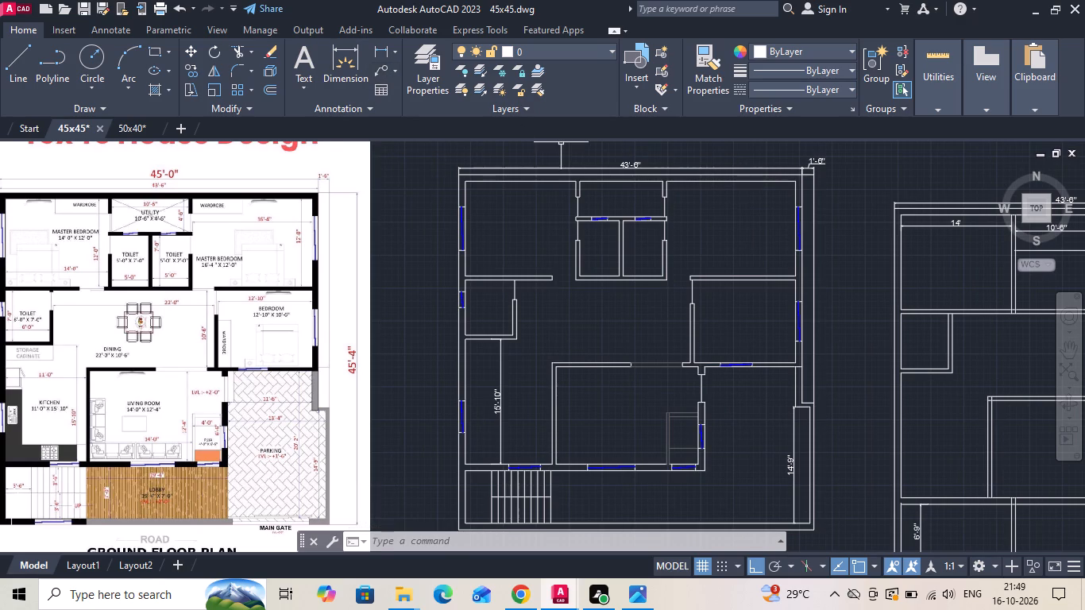
pyautogui.scroll(-1, 470, 200)
pyautogui.scroll(1, 342, 334)
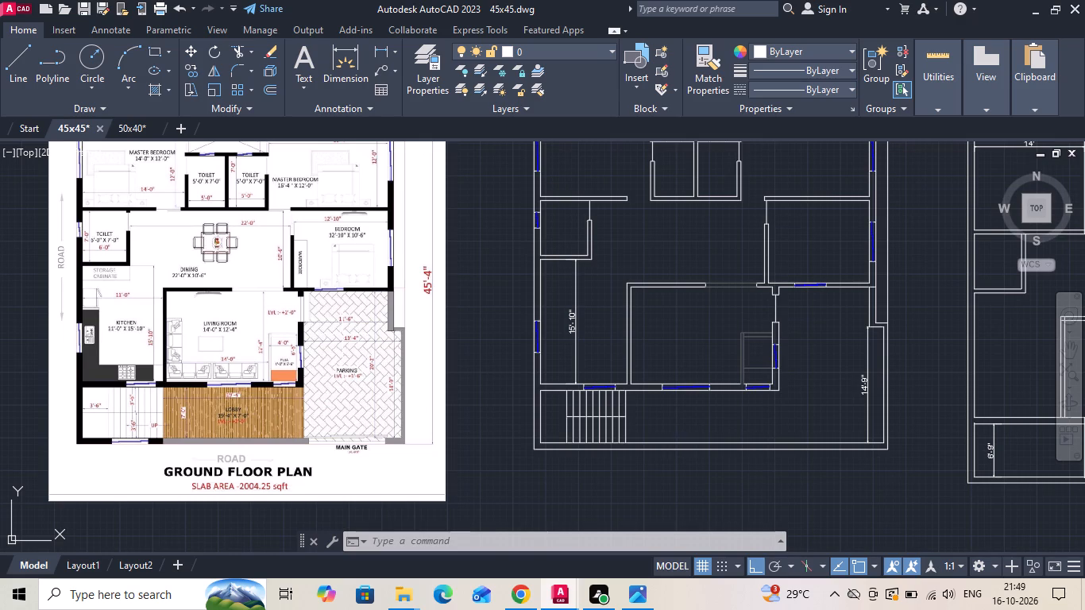
pyautogui.click(379, 52)
pyautogui.scroll(1, 543, 457)
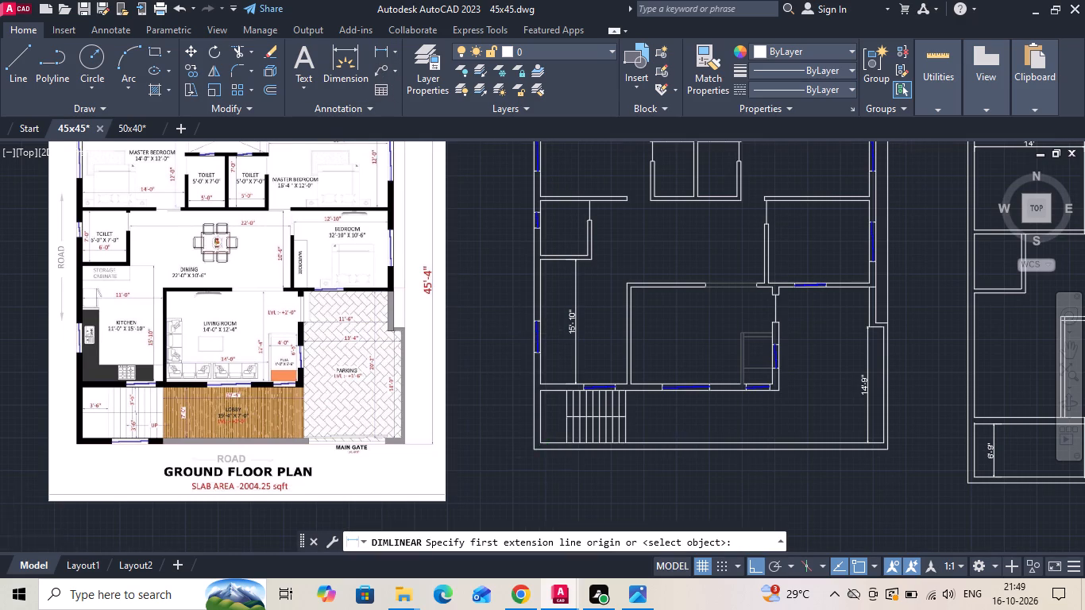
pyautogui.scroll(1, 558, 441)
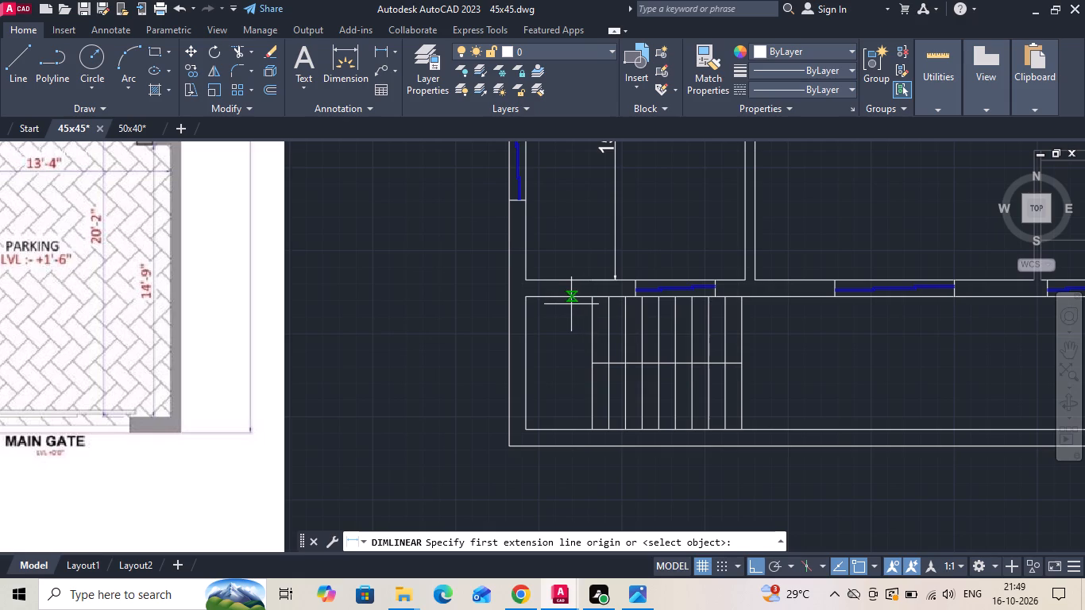
pyautogui.press('Escape')
# Move the staircase's horizontal dividing line and both front boundary wall lines 2 inches downward.
pyautogui.click(617, 363)
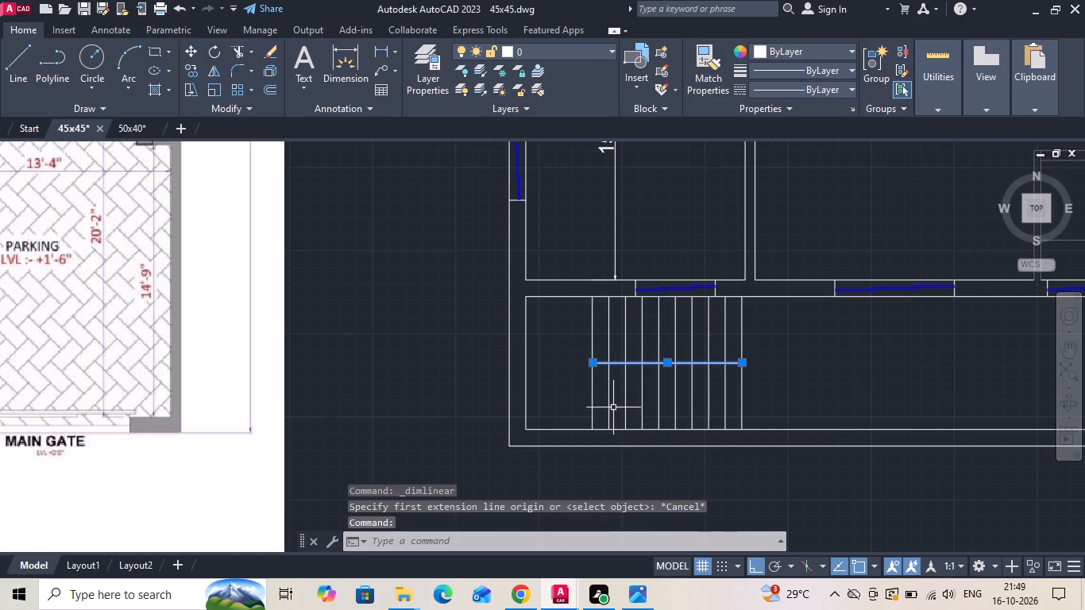
pyautogui.moveTo(802, 419); pyautogui.dragTo(781, 462)
pyautogui.click(774, 481)
pyautogui.rightClick(821, 352)
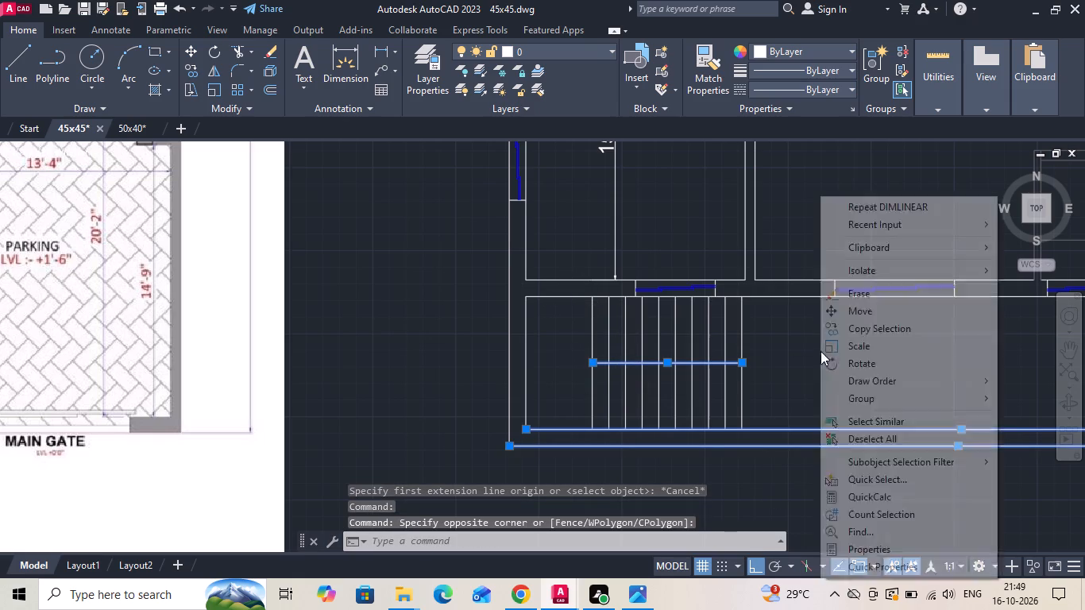
pyautogui.click(851, 318)
pyautogui.moveTo(846, 369); pyautogui.dragTo(846, 388)
pyautogui.write('2')
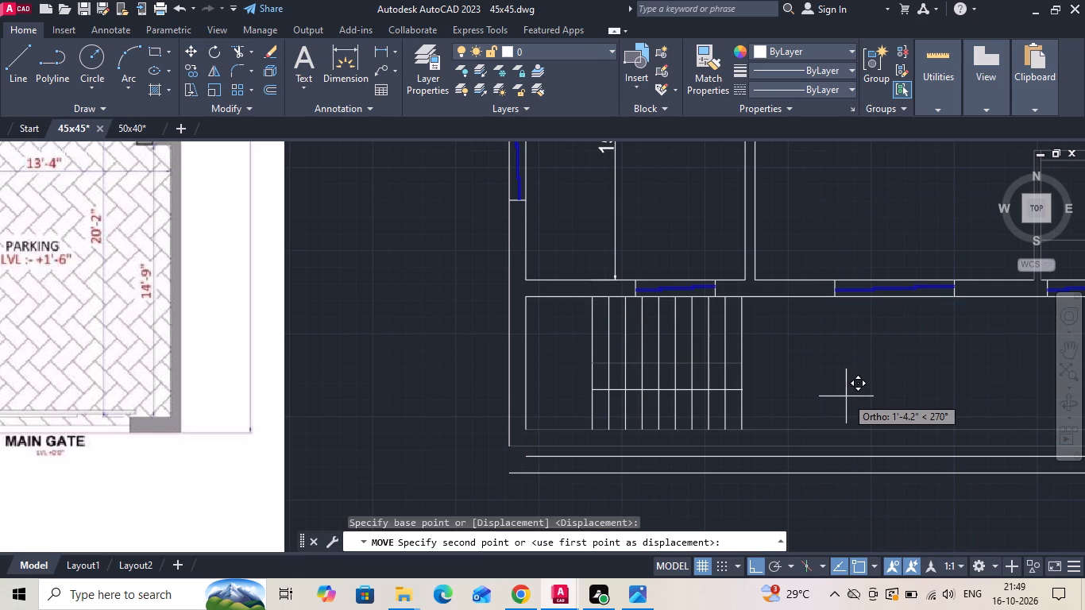
pyautogui.press('space')
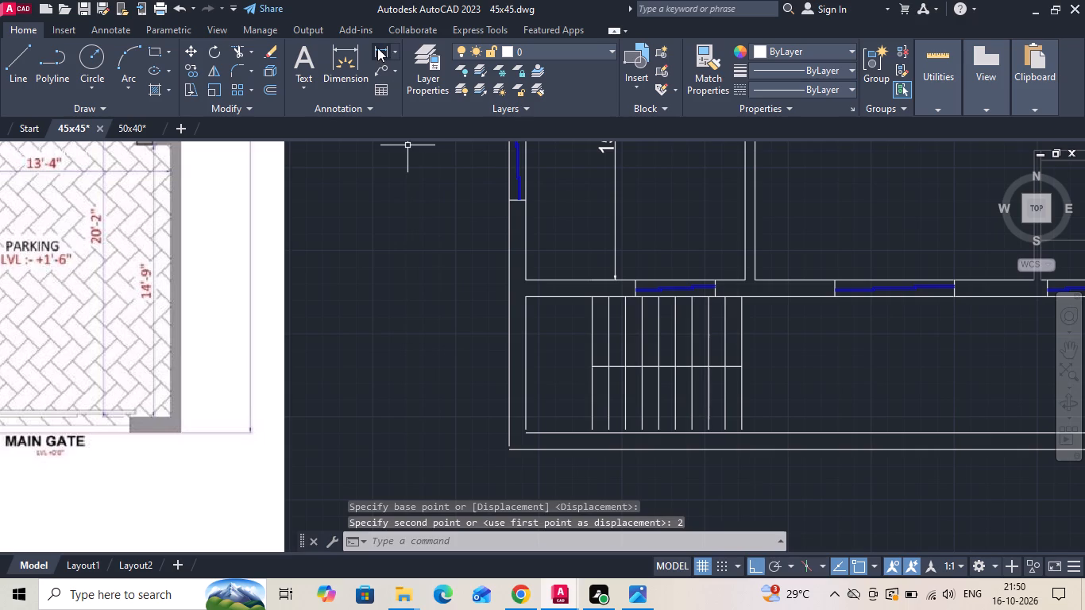
# Measure the staircase bay's clear depth and the width of the upper stair flight.
pyautogui.click(377, 48)
pyautogui.click(552, 302)
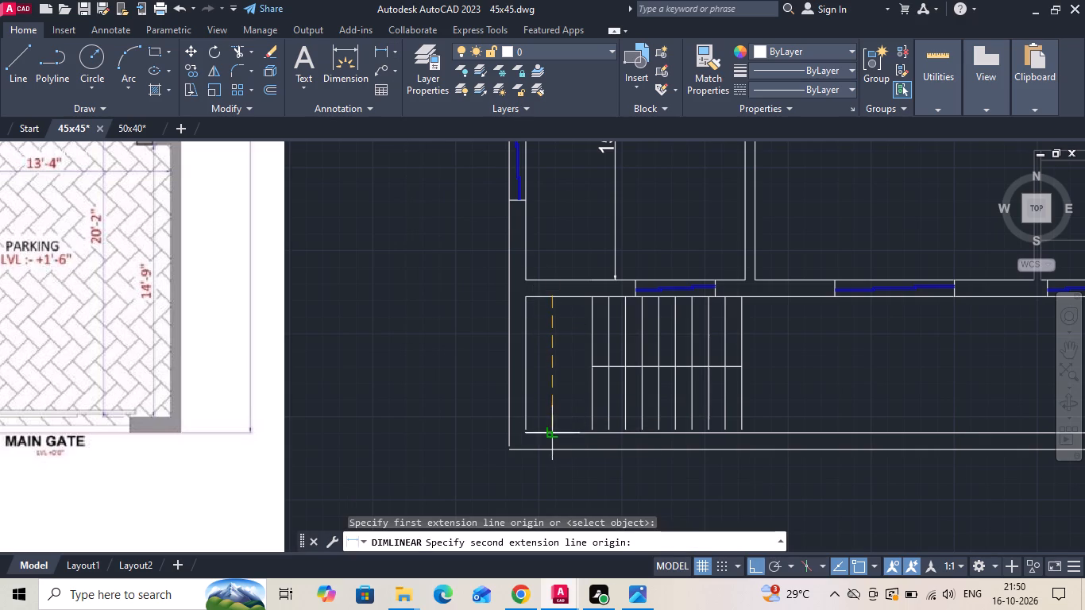
pyautogui.click(551, 429)
pyautogui.press('Escape')
pyautogui.scroll(2, 703, 445)
pyautogui.scroll(-1, 527, 438)
pyautogui.click(382, 45)
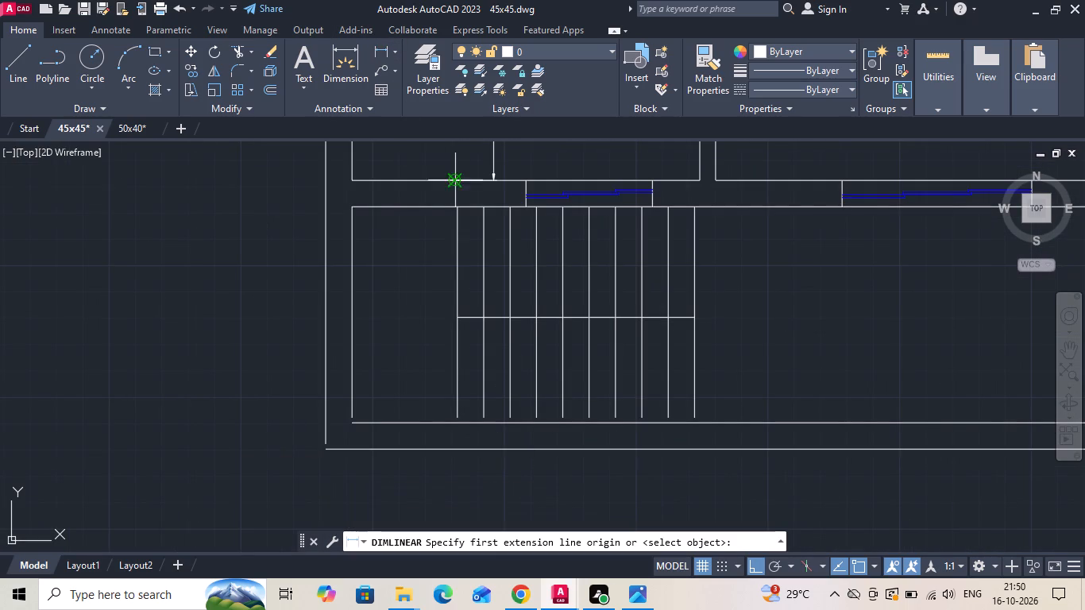
pyautogui.click(454, 207)
pyautogui.click(456, 315)
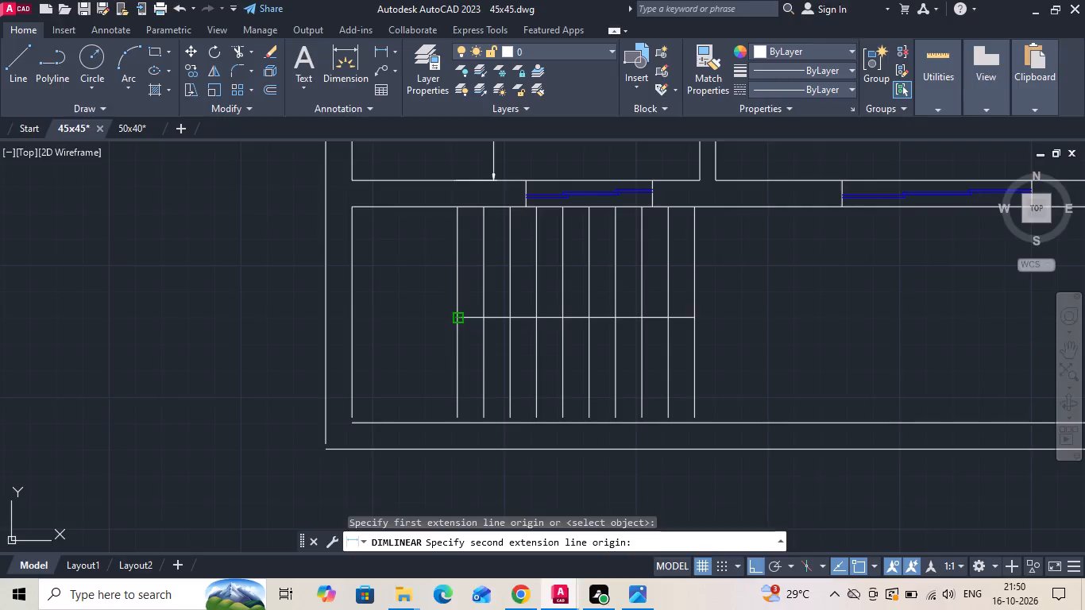
pyautogui.press('Escape')
# Move both front boundary wall lines below the staircase another 2 inches downward.
pyautogui.moveTo(391, 370); pyautogui.dragTo(374, 337, button='middle')
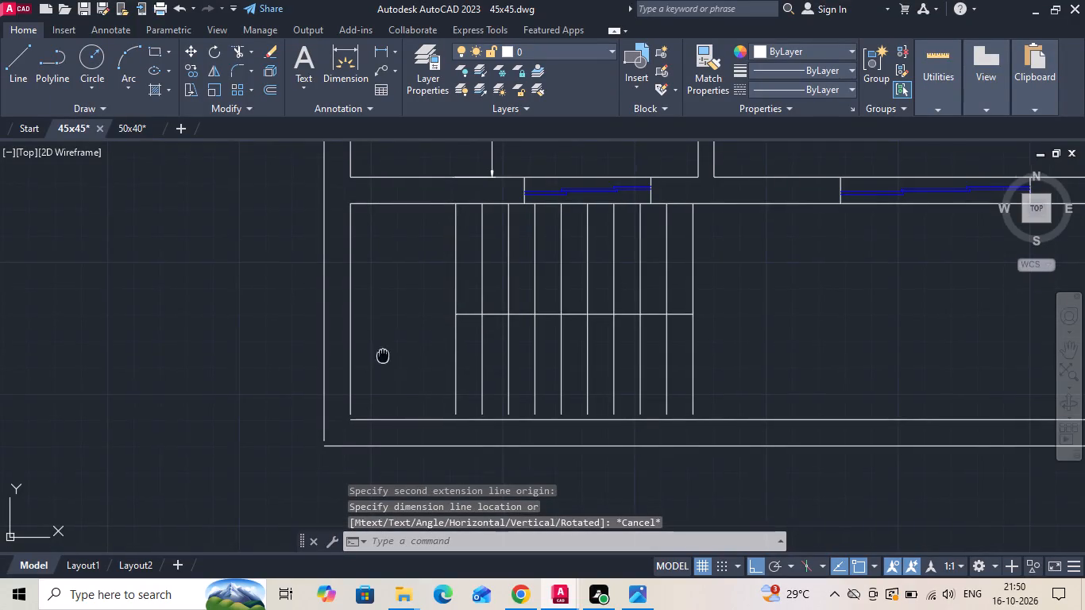
pyautogui.moveTo(374, 337); pyautogui.dragTo(370, 329, button='middle')
pyautogui.moveTo(386, 364); pyautogui.dragTo(385, 376)
pyautogui.click(369, 429)
pyautogui.rightClick(389, 290)
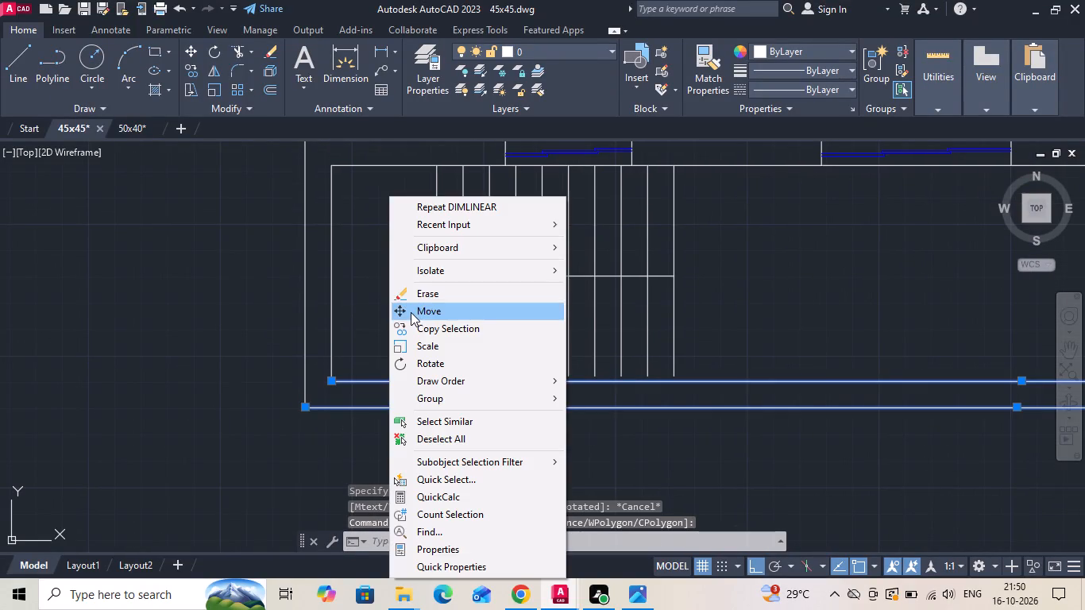
pyautogui.click(411, 312)
pyautogui.moveTo(408, 312); pyautogui.dragTo(405, 338)
pyautogui.write('2')
pyautogui.press('space')
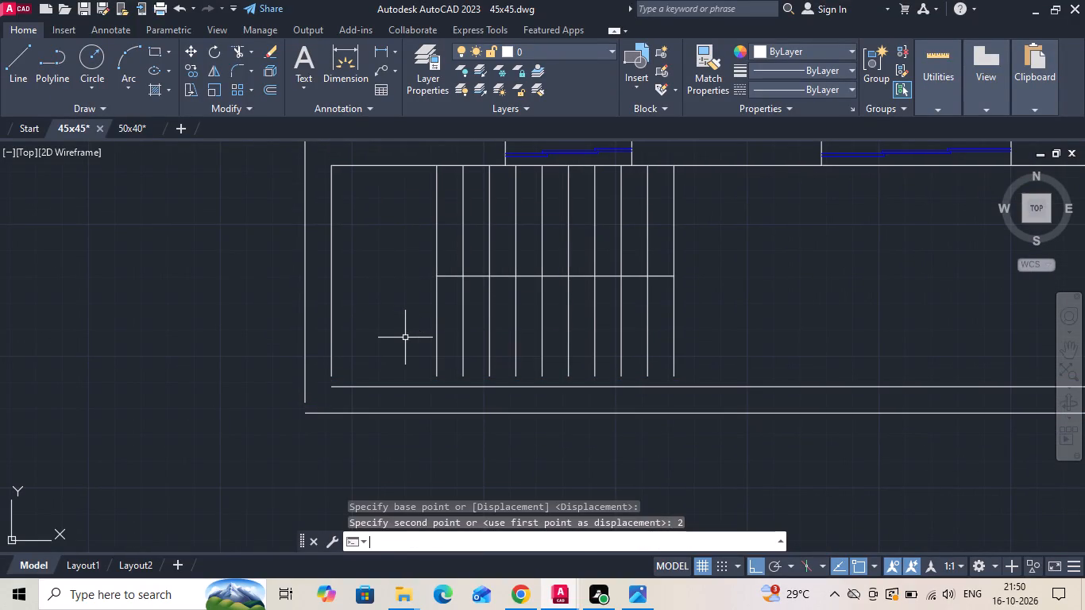
# Extend the left boundary wall lines and all the stair tread lines down to the moved front wall lines.
pyautogui.write('ex')
pyautogui.press('space')
pyautogui.moveTo(379, 346); pyautogui.dragTo(334, 354)
pyautogui.moveTo(285, 370); pyautogui.dragTo(393, 350)
pyautogui.moveTo(406, 349); pyautogui.dragTo(736, 346)
pyautogui.press('Escape')
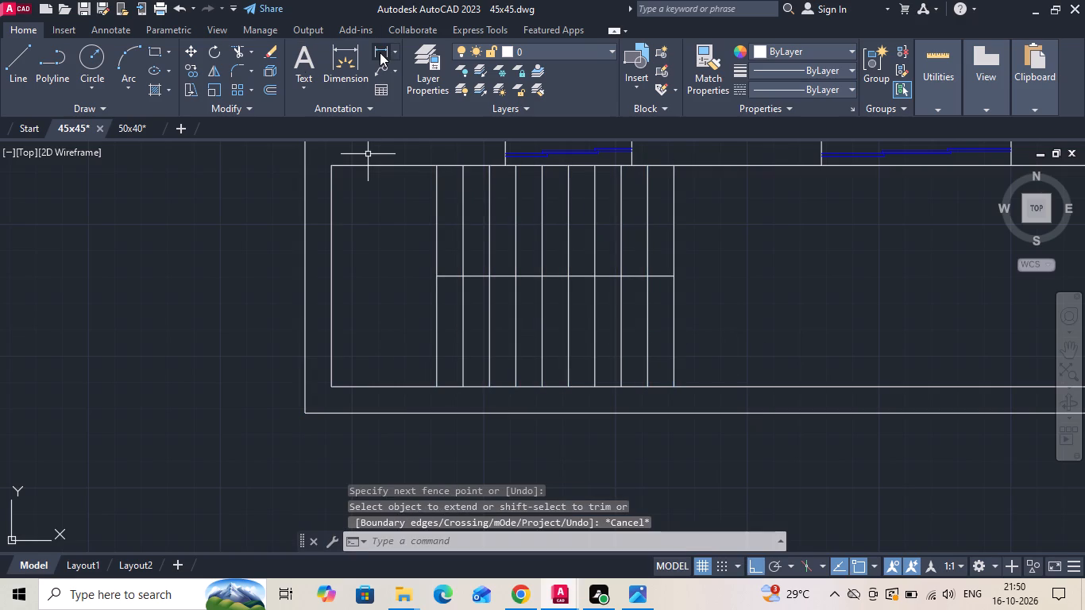
# Measure the width of the lower stair flight from the dividing line to the front wall.
pyautogui.click(380, 52)
pyautogui.click(434, 275)
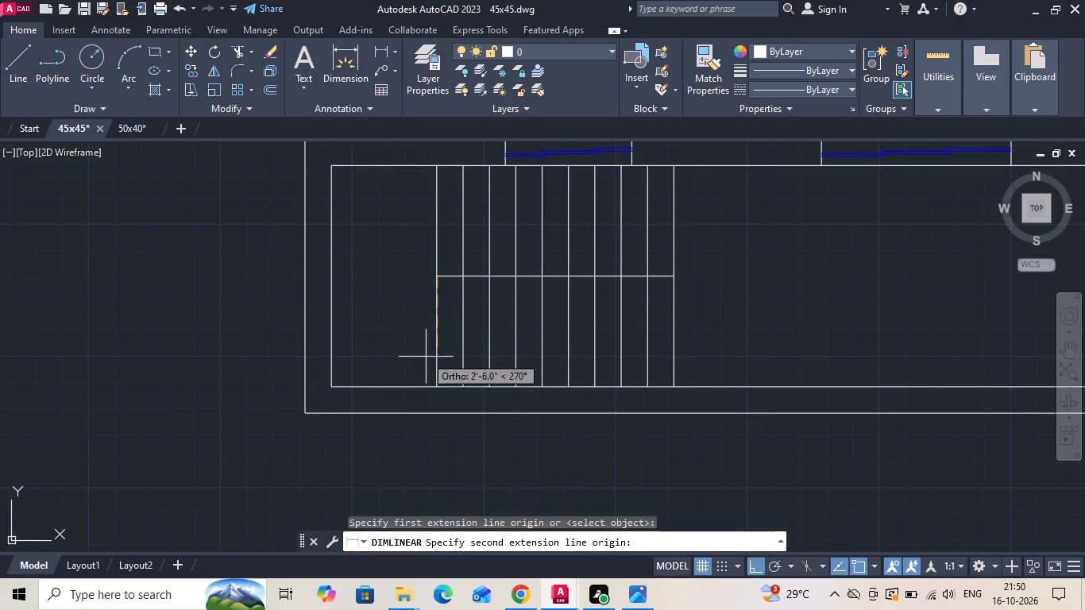
pyautogui.click(433, 384)
pyautogui.press('Escape')
# Add a vertical linear dimension of the plan's overall depth between its right outer corners, placed just outside the right boundary.
pyautogui.scroll(-2, 380, 346)
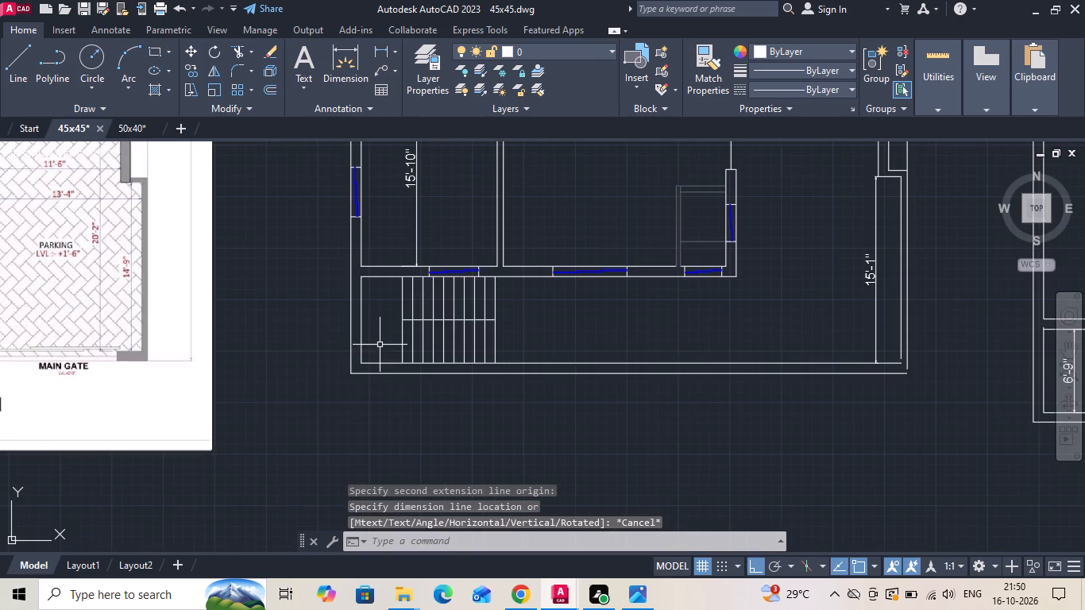
pyautogui.scroll(-1, 396, 384)
pyautogui.scroll(1, 313, 364)
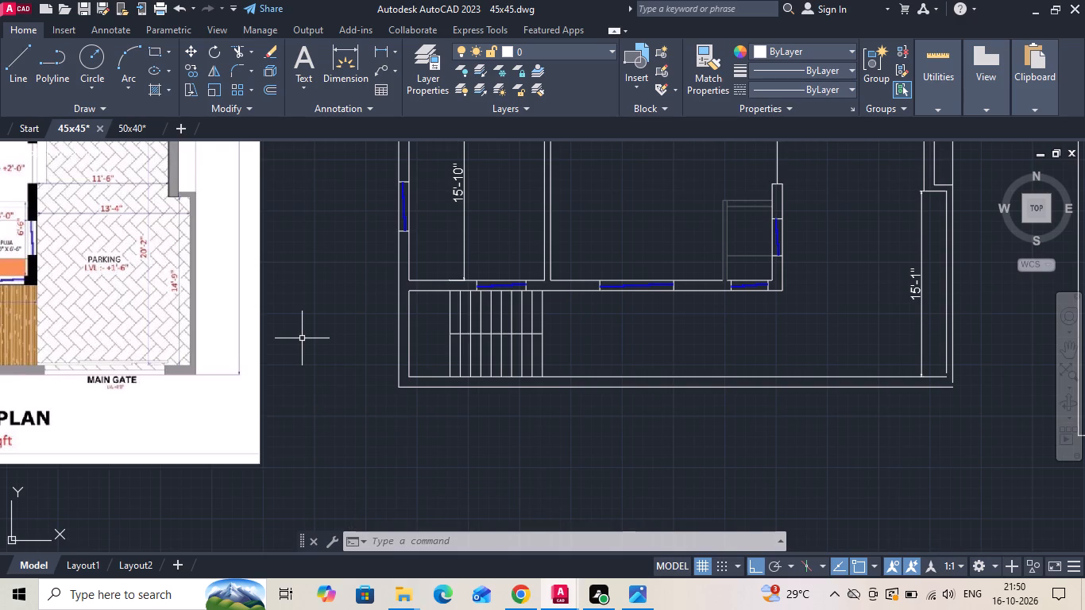
pyautogui.scroll(-1, 297, 357)
pyautogui.press('Escape')
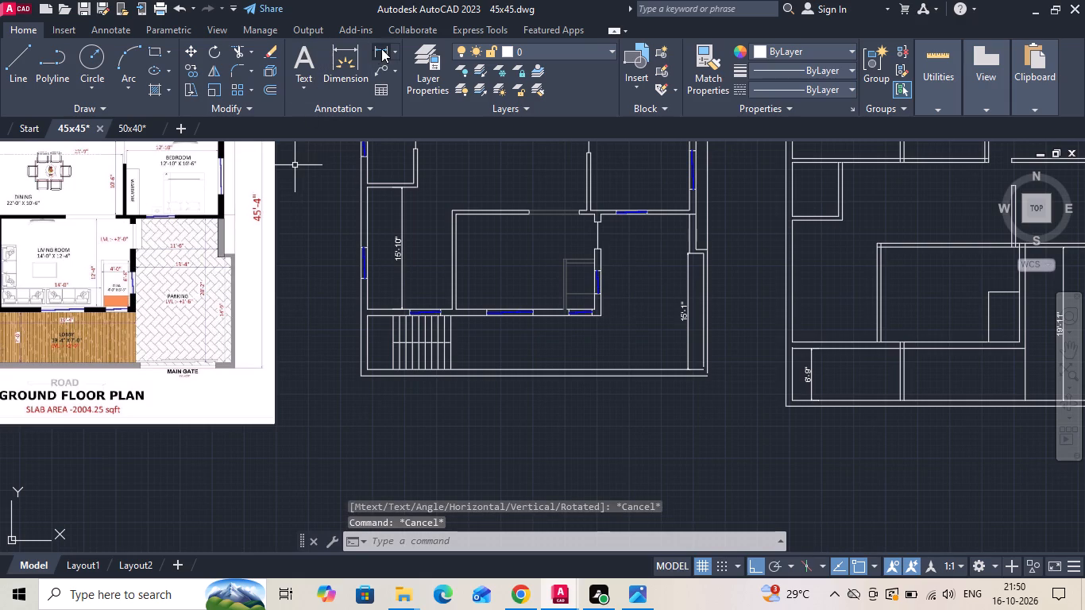
pyautogui.click(383, 48)
pyautogui.scroll(2, 687, 383)
pyautogui.click(728, 372)
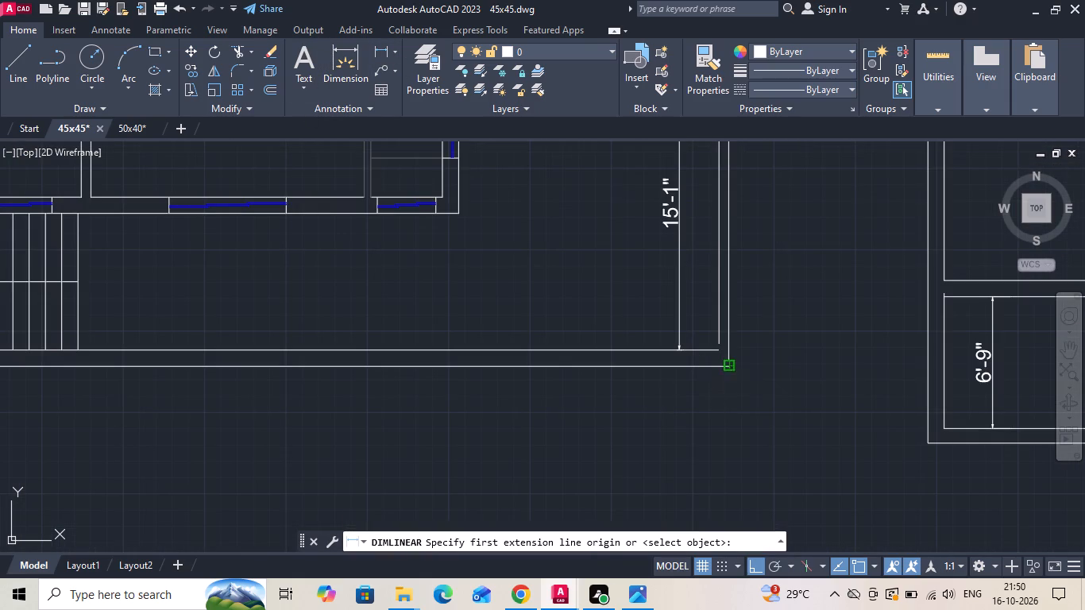
pyautogui.scroll(-2, 683, 456)
pyautogui.moveTo(710, 253); pyautogui.dragTo(701, 358, button='middle')
pyautogui.scroll(1, 698, 207)
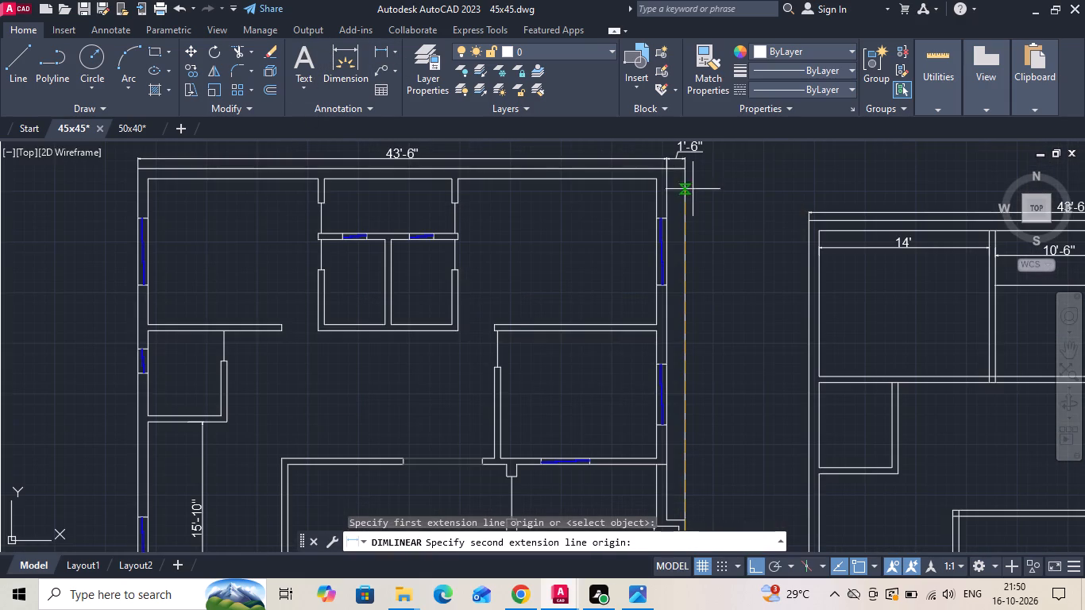
pyautogui.scroll(2, 684, 164)
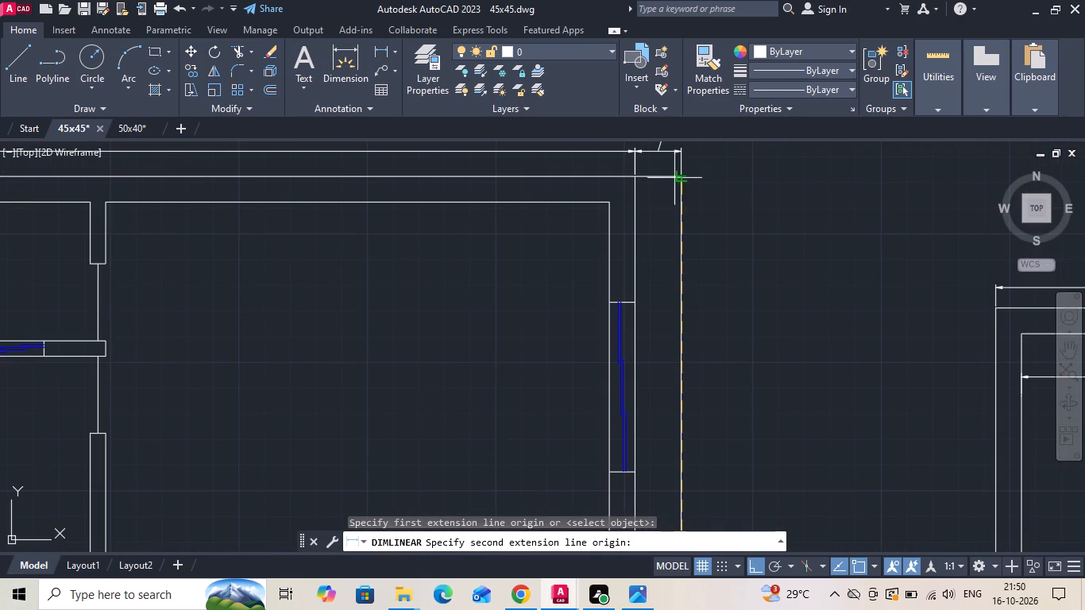
pyautogui.click(674, 178)
pyautogui.scroll(-2, 715, 202)
pyautogui.click(717, 299)
# Extend the inner and outer lines of the parking's right boundary wall down to the moved front wall lines.
pyautogui.scroll(-3, 771, 269)
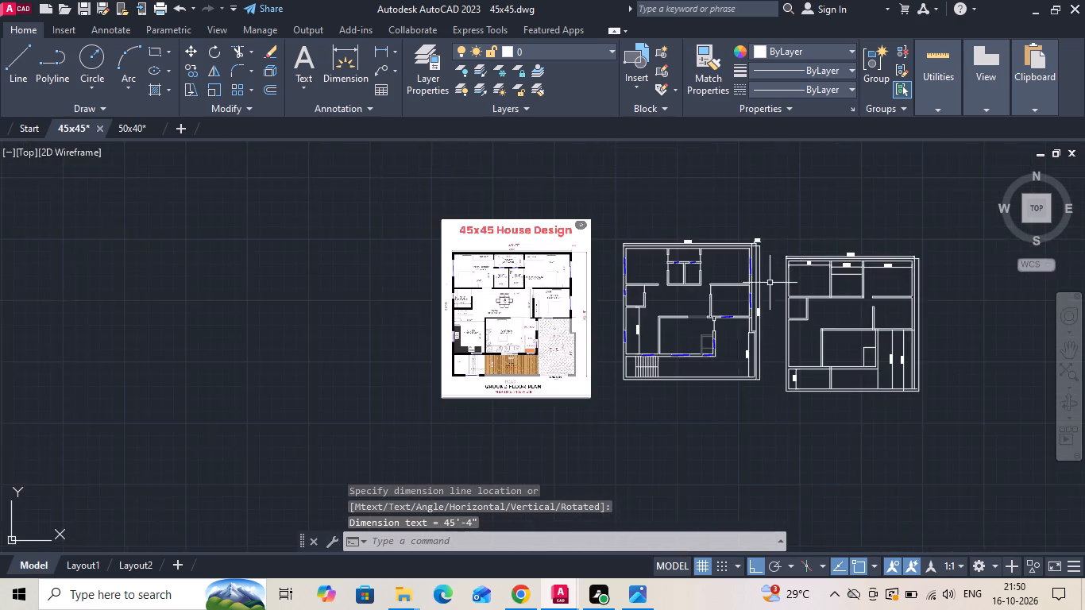
pyautogui.scroll(4, 743, 352)
pyautogui.press('e')
pyautogui.press('x')
pyautogui.press('space')
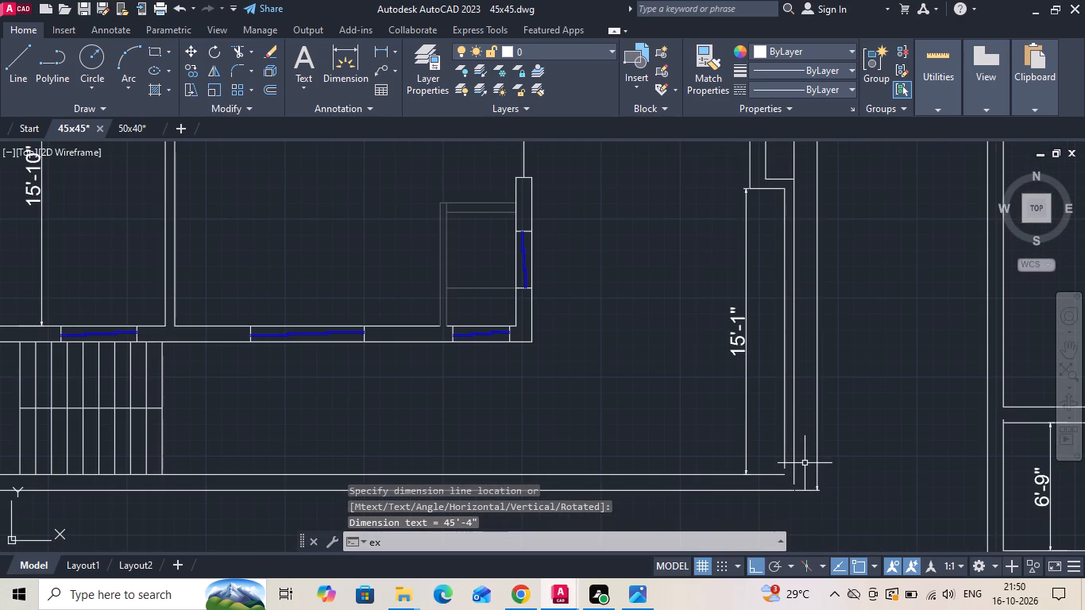
pyautogui.click(803, 467)
pyautogui.click(781, 441)
pyautogui.scroll(-1, 781, 441)
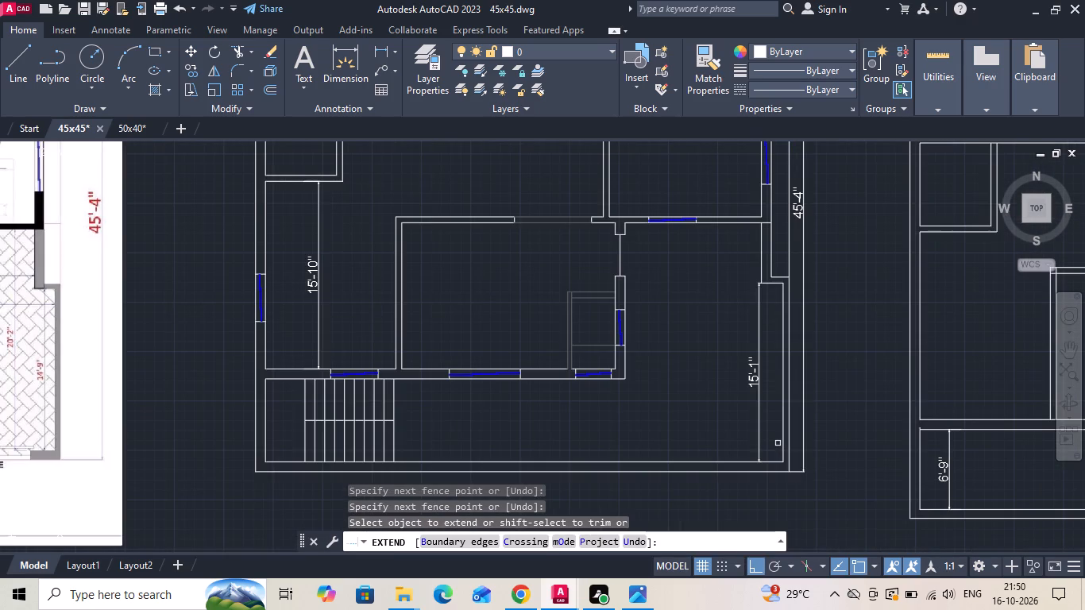
pyautogui.press('Escape')
# Move the two short horizontal lines at the jog in the parking's right wall 4 inches downward.
pyautogui.scroll(3, 782, 272)
pyautogui.click(746, 286)
pyautogui.click(739, 314)
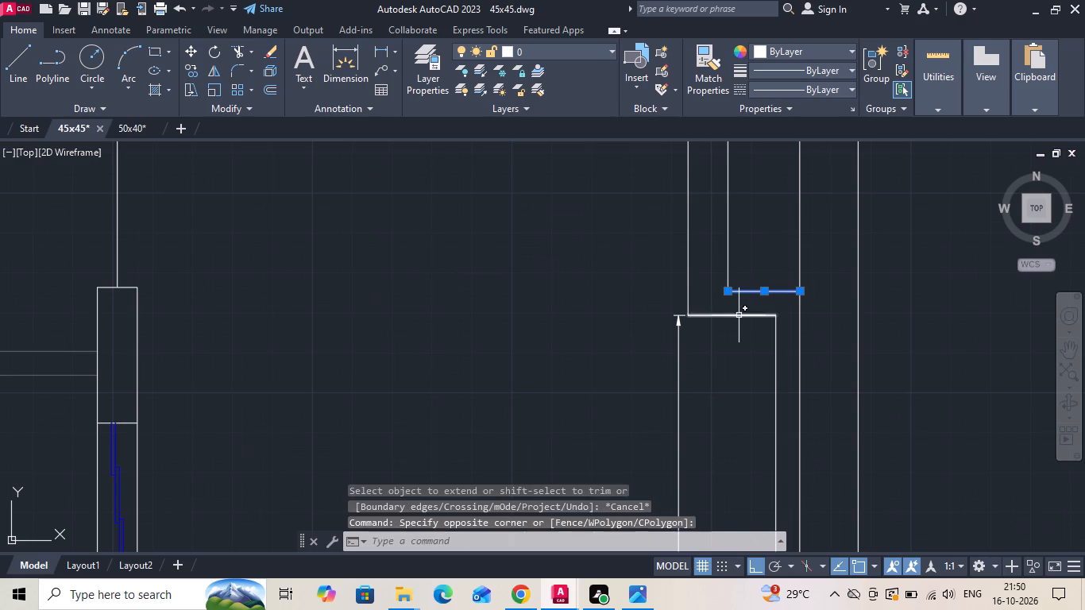
pyautogui.click(738, 317)
pyautogui.scroll(-3, 747, 302)
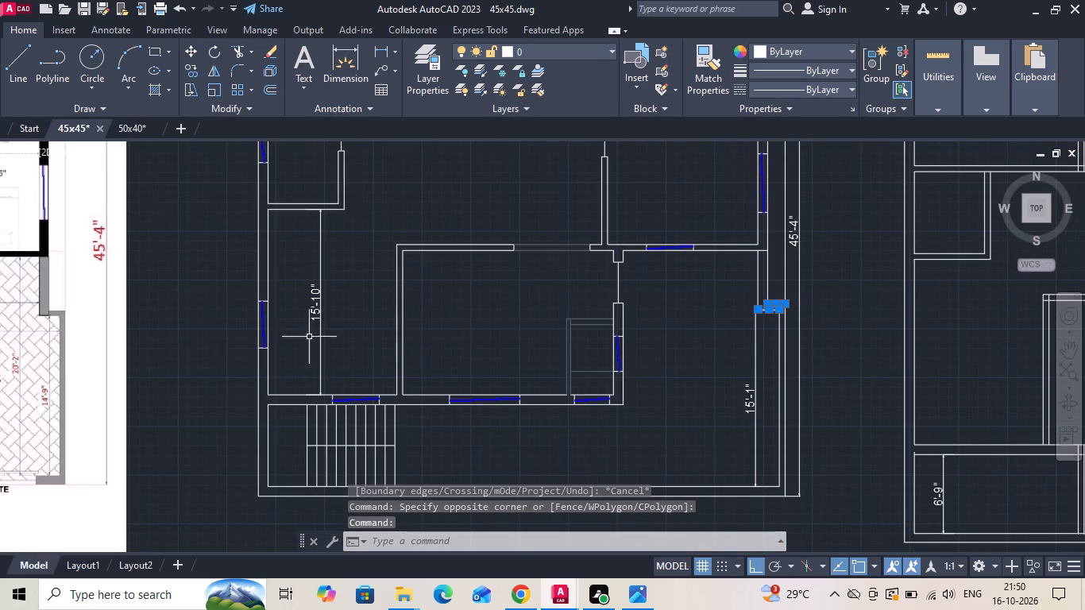
pyautogui.scroll(2, 728, 354)
pyautogui.rightClick(733, 308)
pyautogui.click(748, 315)
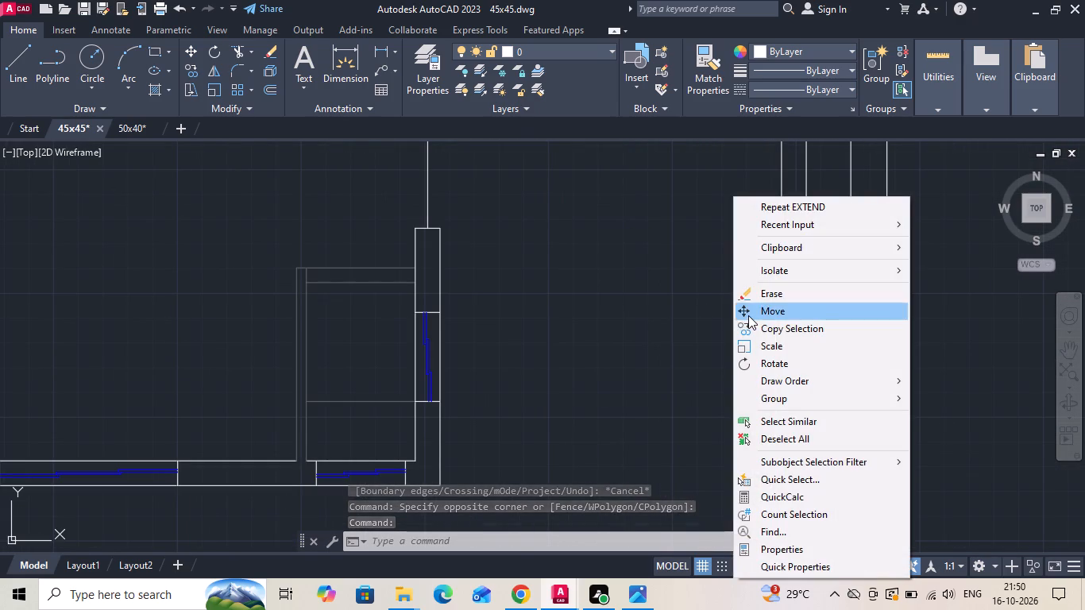
pyautogui.moveTo(705, 341); pyautogui.dragTo(705, 356)
pyautogui.write('4')
pyautogui.press('space')
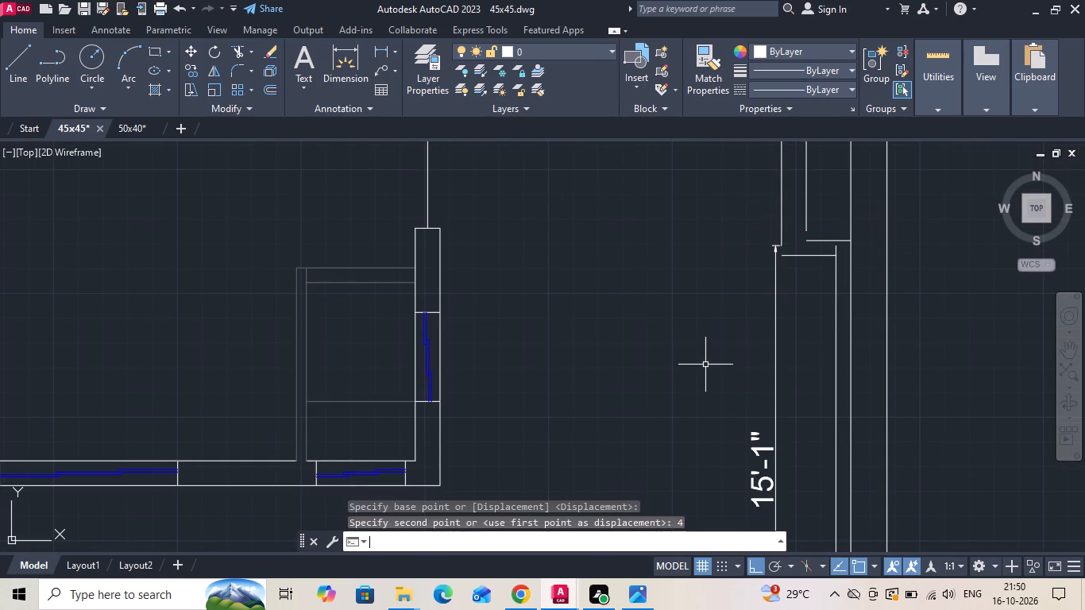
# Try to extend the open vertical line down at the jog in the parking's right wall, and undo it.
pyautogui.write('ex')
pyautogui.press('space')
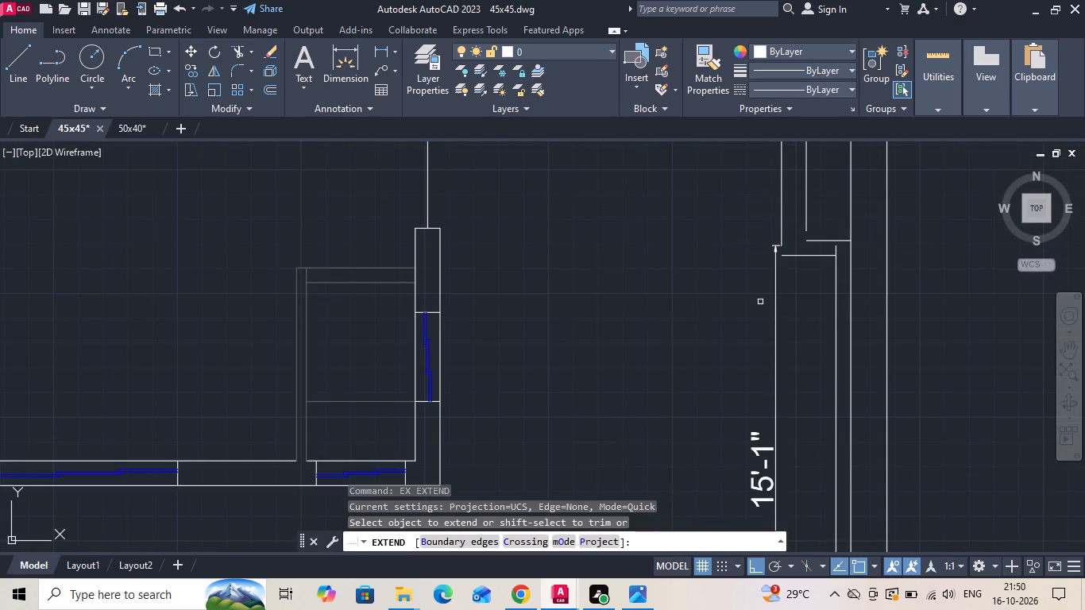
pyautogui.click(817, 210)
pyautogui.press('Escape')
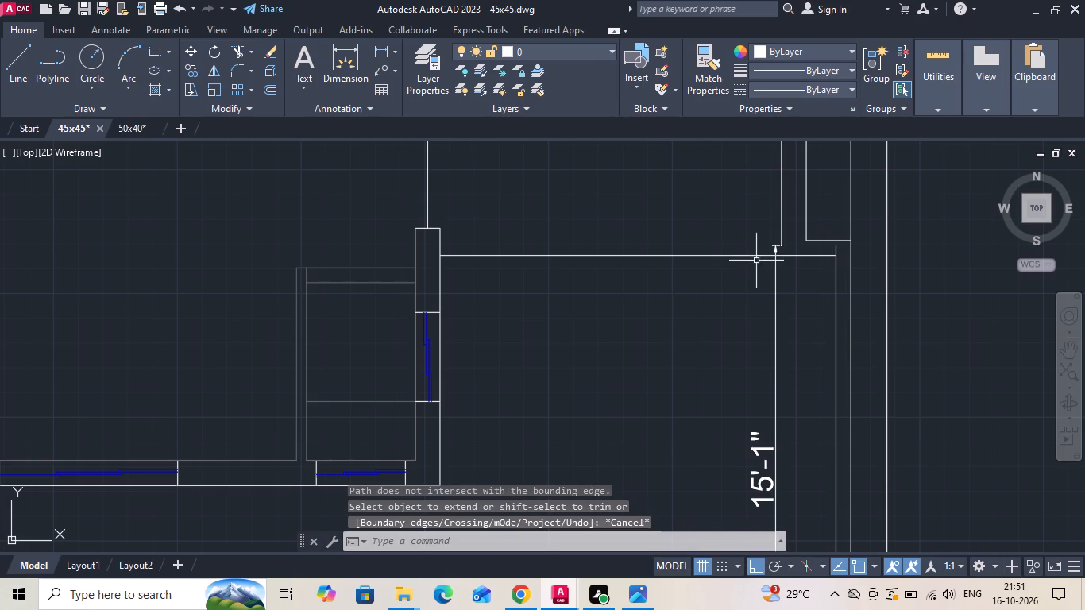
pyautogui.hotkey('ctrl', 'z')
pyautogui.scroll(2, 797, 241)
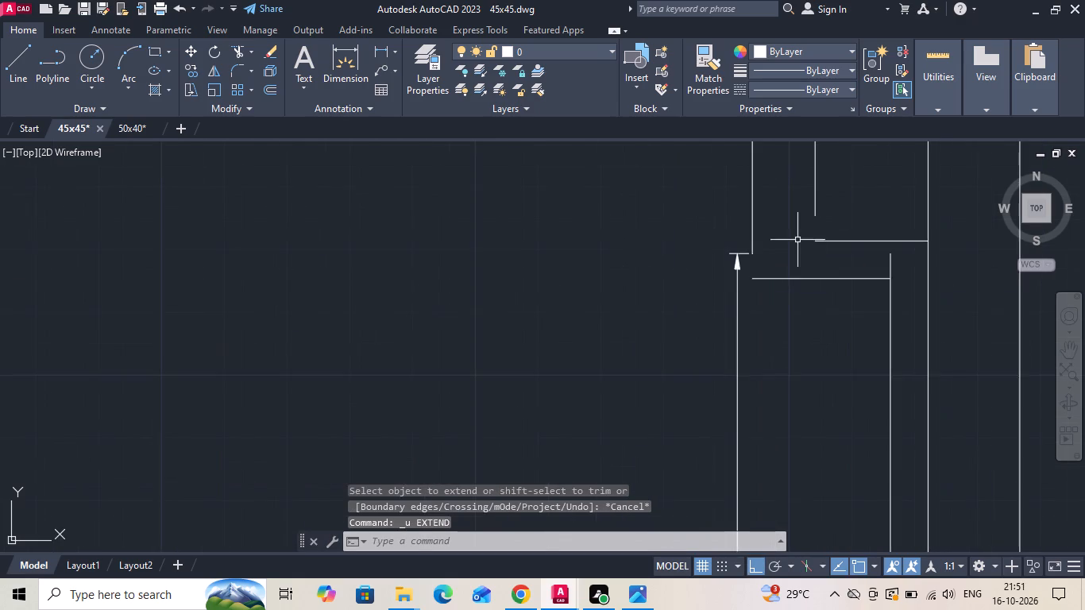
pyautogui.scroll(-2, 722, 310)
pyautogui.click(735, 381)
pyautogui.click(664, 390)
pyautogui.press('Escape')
# Close the three open corners at the jog in the parking's right wall into sharp corners with Fillet.
pyautogui.press('f')
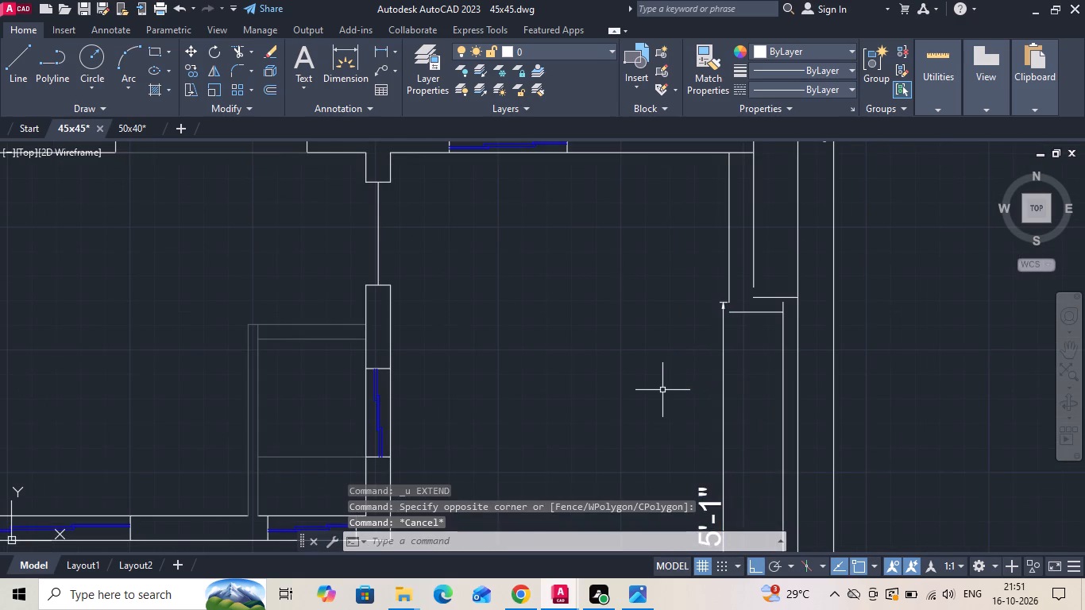
pyautogui.press('space')
pyautogui.click(728, 268)
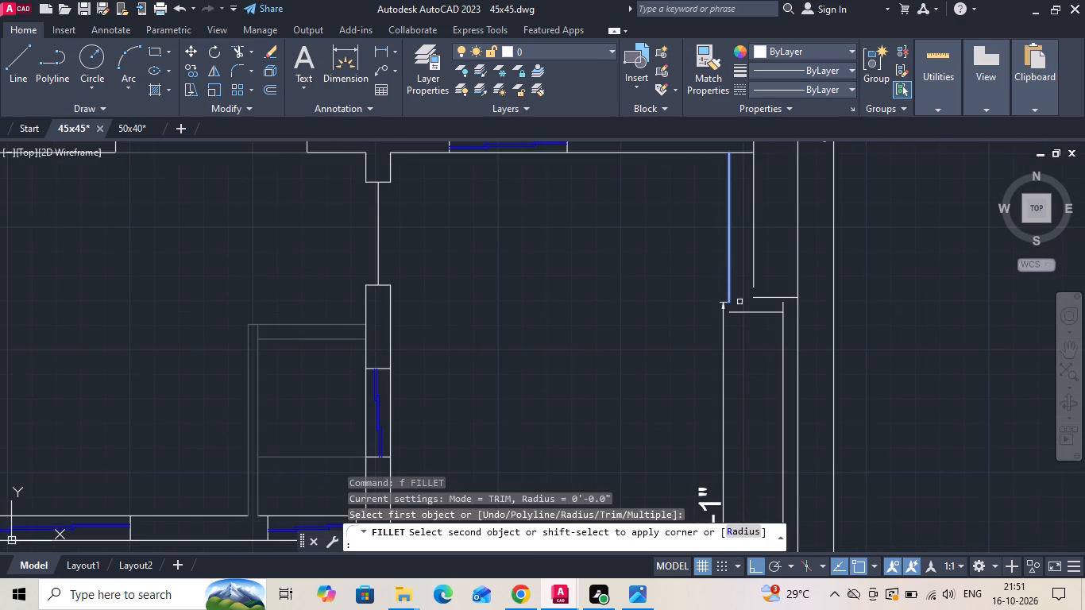
pyautogui.click(742, 313)
pyautogui.press('space')
pyautogui.click(754, 300)
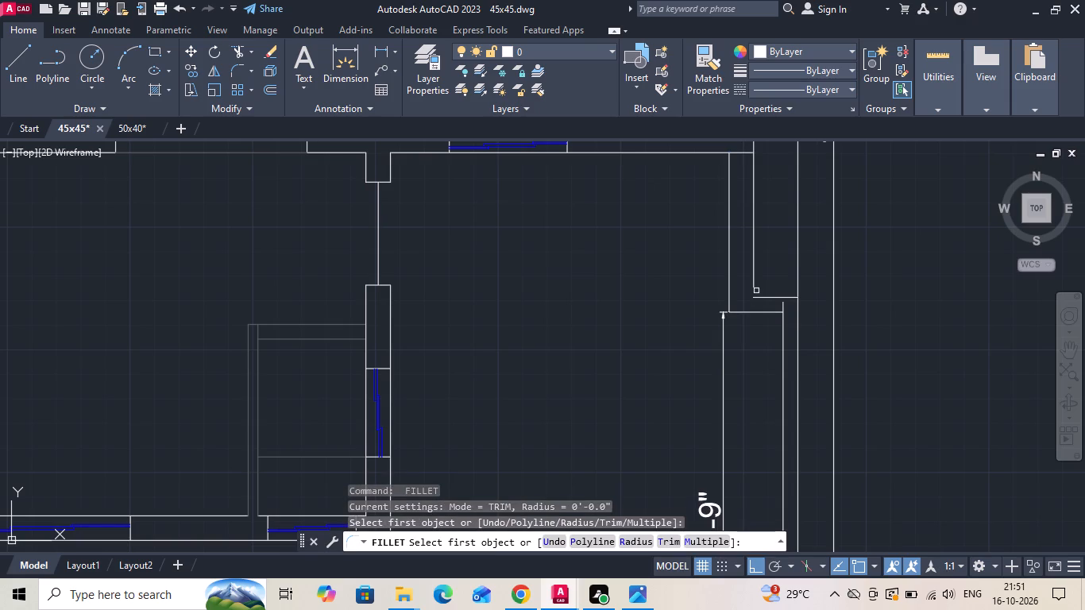
pyautogui.click(755, 284)
pyautogui.click(763, 295)
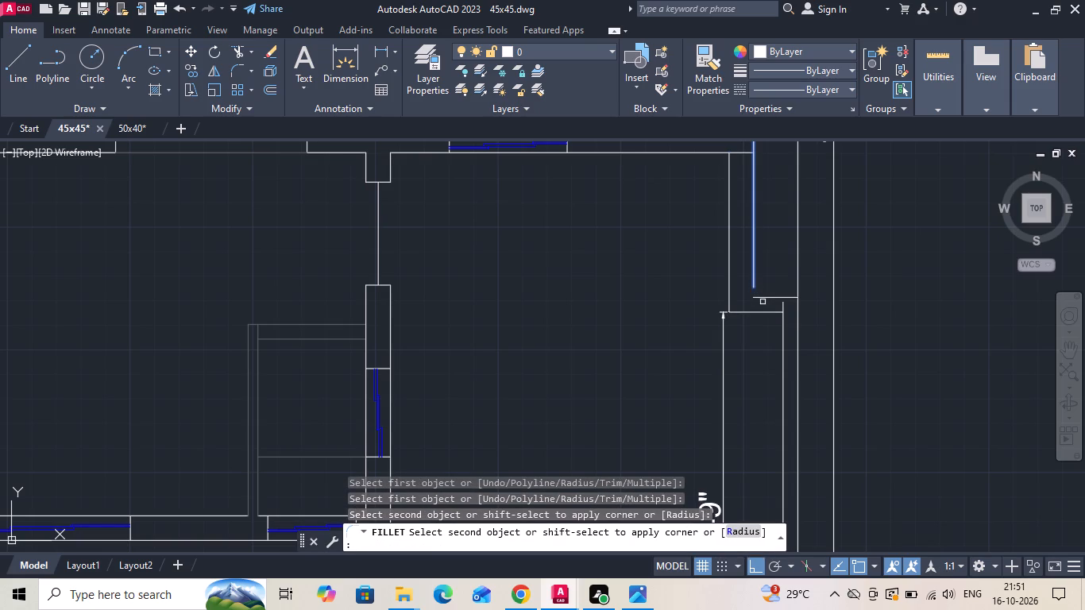
pyautogui.click(761, 299)
pyautogui.press('space')
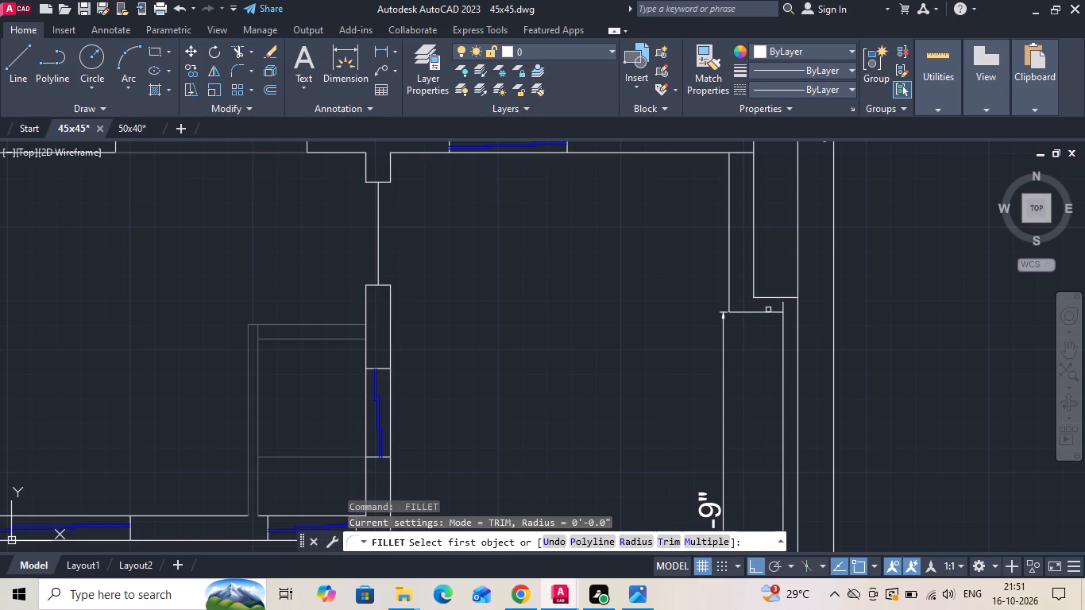
pyautogui.click(769, 311)
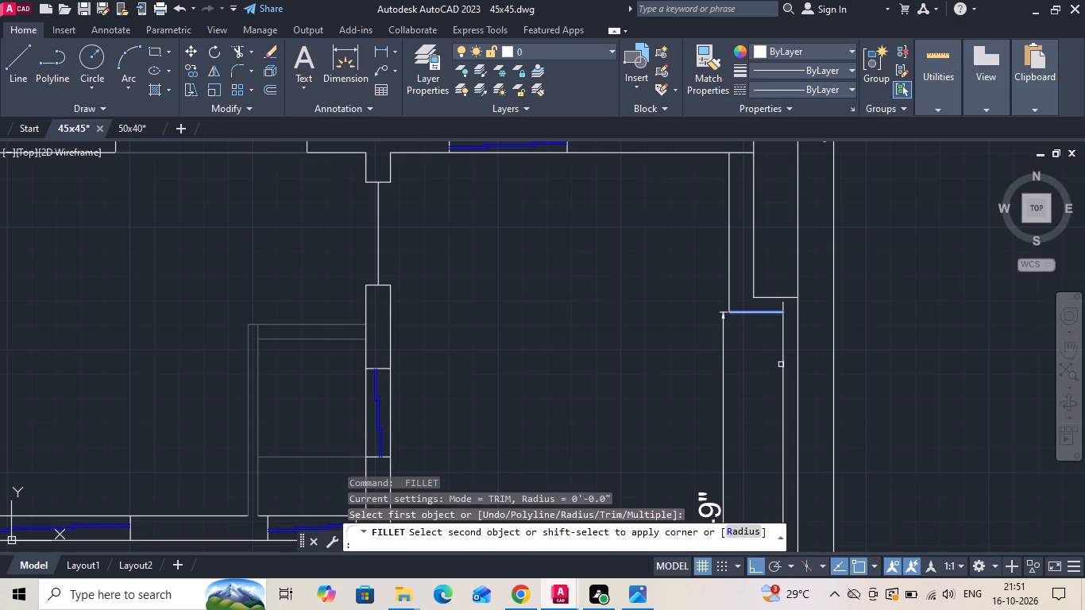
pyautogui.click(782, 370)
pyautogui.press('Escape')
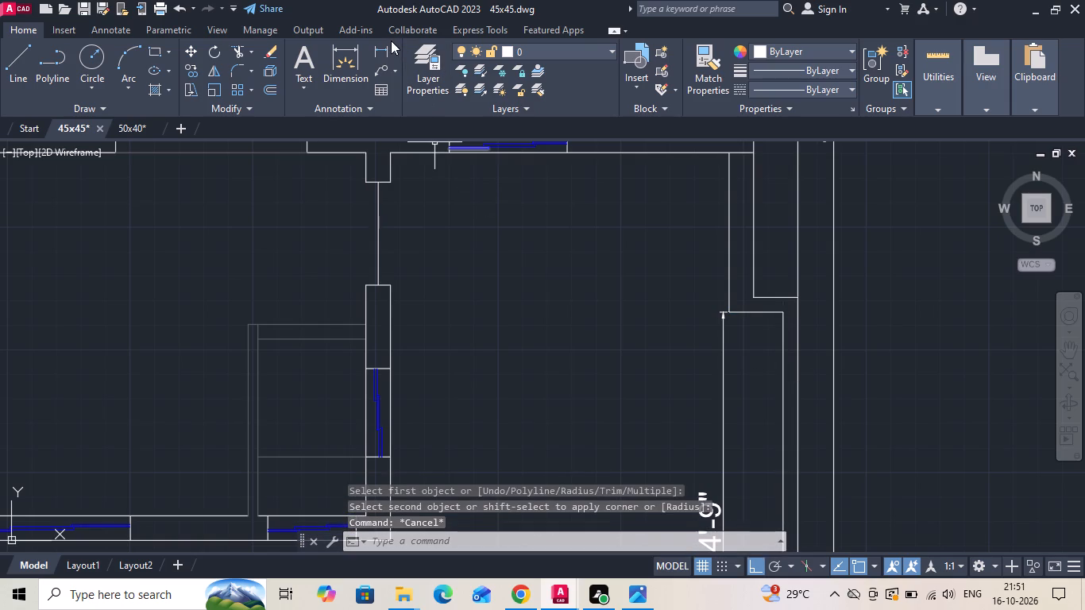
# Measure the parking's depth from its rear wall to the outer line of the front wall.
pyautogui.click(382, 48)
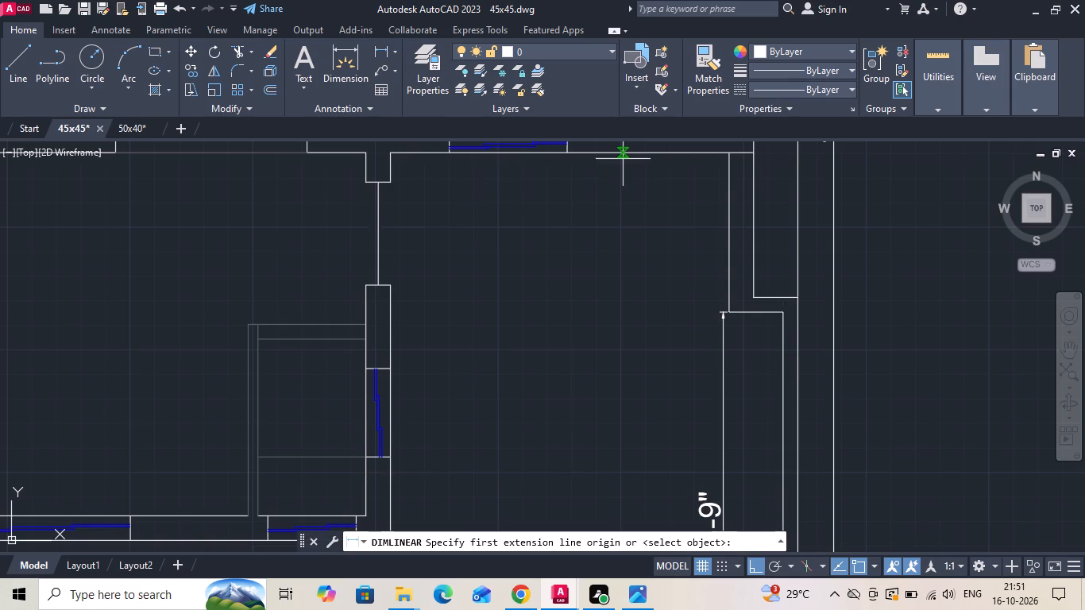
pyautogui.click(623, 158)
pyautogui.scroll(-2, 620, 164)
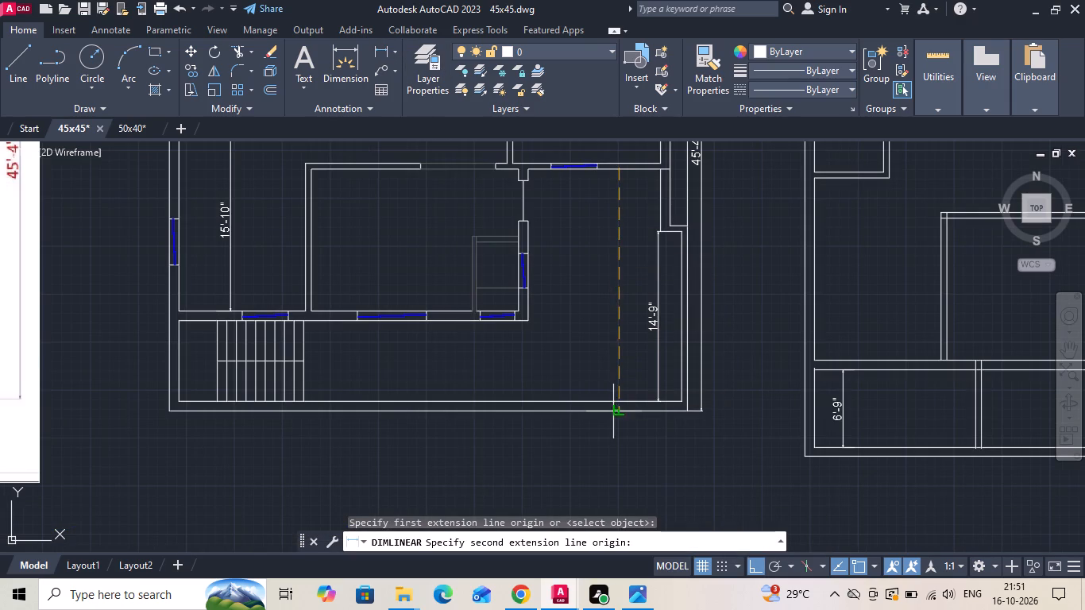
pyautogui.click(614, 412)
pyautogui.scroll(-2, 621, 382)
pyautogui.scroll(1, 621, 382)
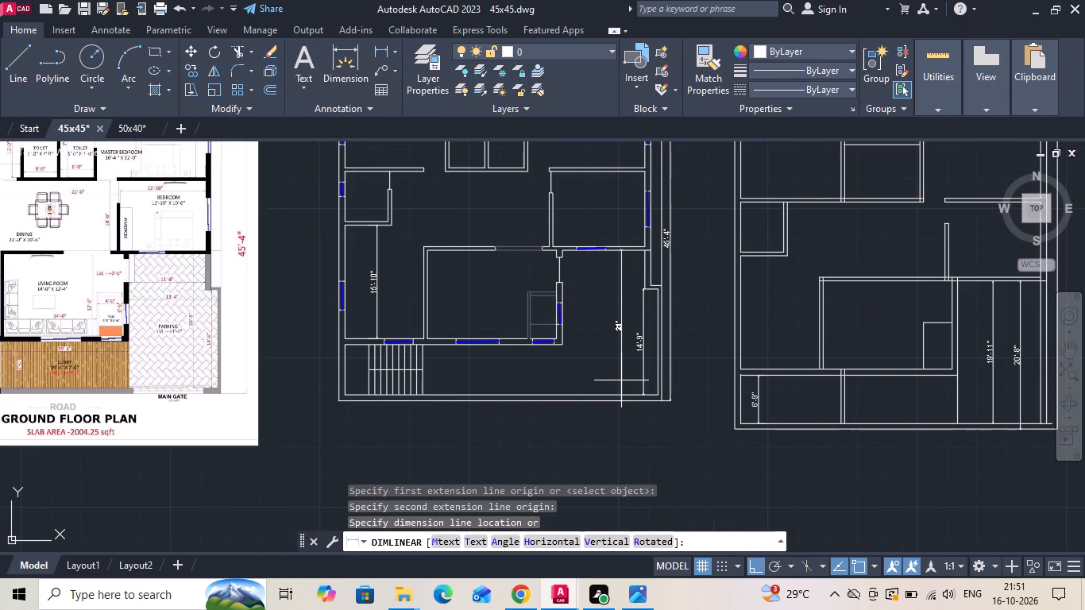
pyautogui.scroll(2, 621, 380)
pyautogui.press('Escape')
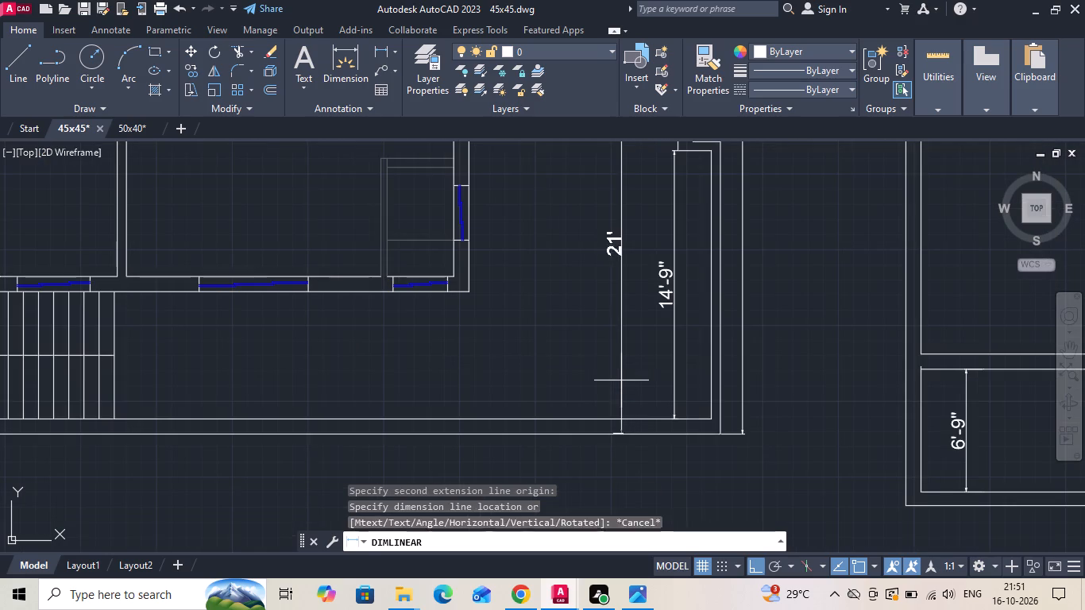
# Measure the parking's clear depth from the inner line of the front wall to its rear wall.
pyautogui.press('space')
pyautogui.click(615, 414)
pyautogui.moveTo(620, 291); pyautogui.dragTo(608, 411, button='middle')
pyautogui.click(604, 176)
pyautogui.scroll(-2, 616, 191)
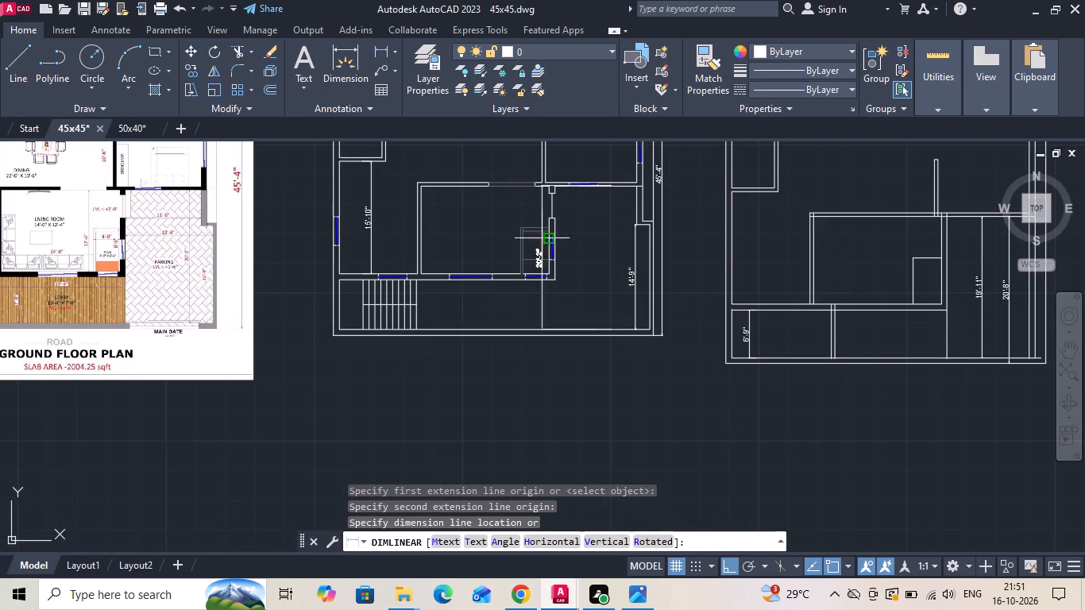
pyautogui.scroll(2, 255, 235)
pyautogui.scroll(-2, 374, 257)
pyautogui.press('Escape')
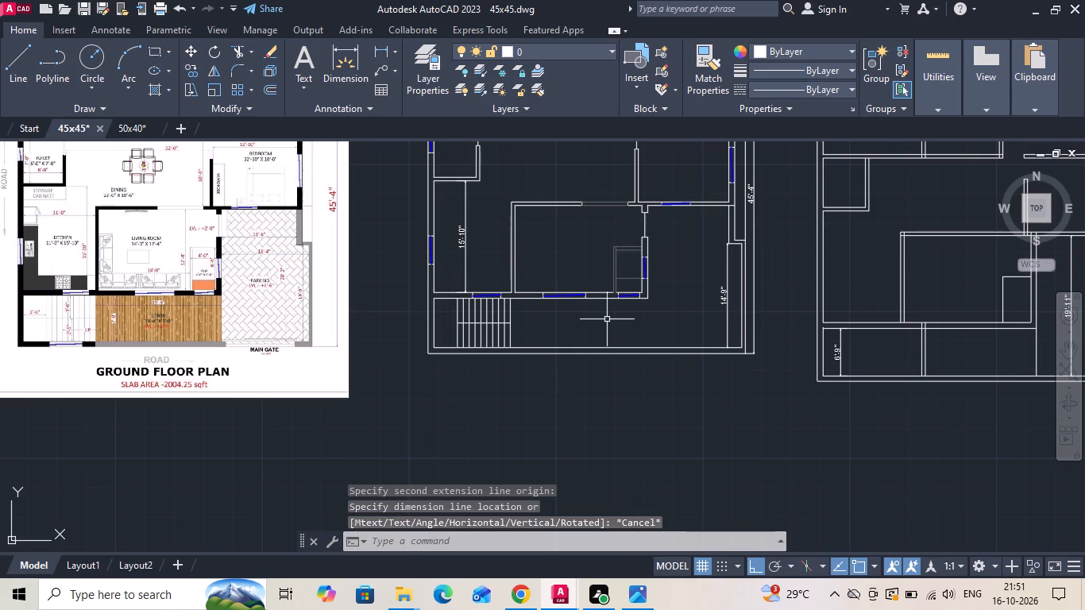
# Save the 45x45 drawing.
pyautogui.hotkey('ctrl', 's')
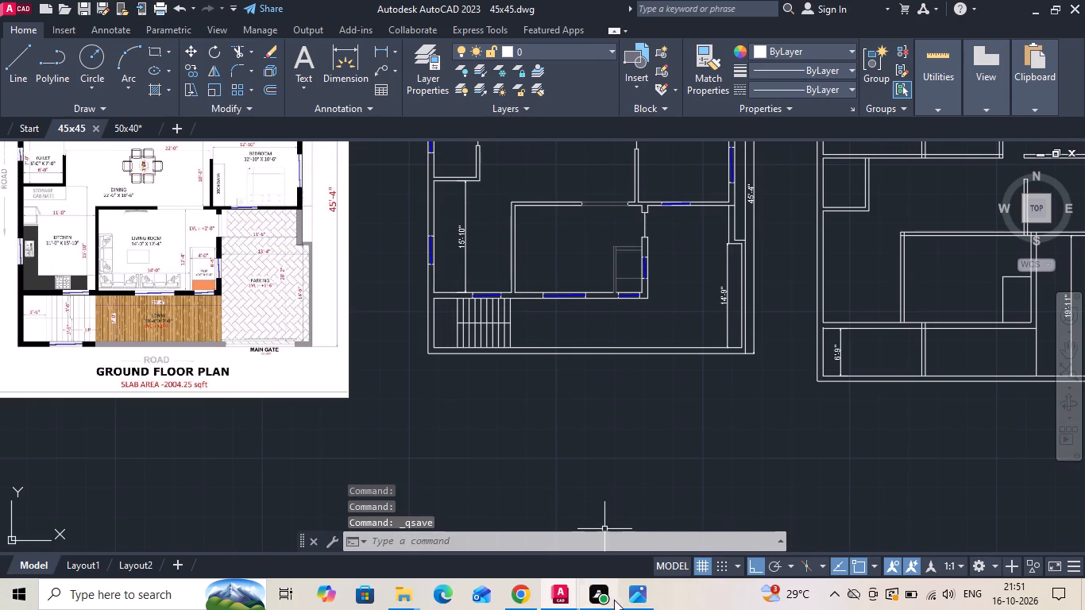
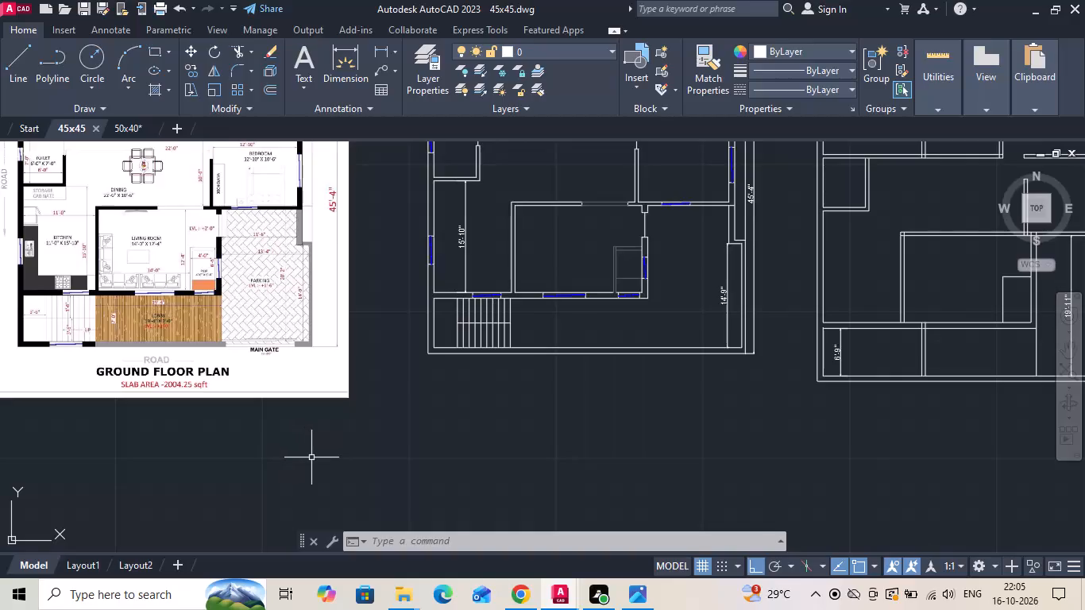
# Measure the stair landing's width from the first riser line to the inner face of the left wall.
pyautogui.click(381, 52)
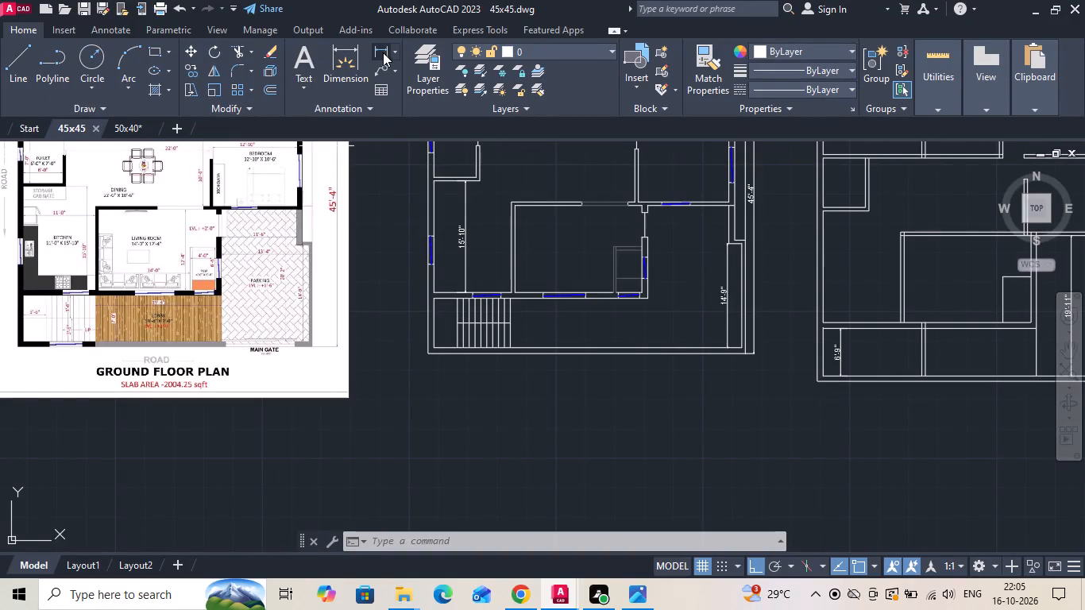
pyautogui.scroll(3, 472, 319)
pyautogui.click(402, 283)
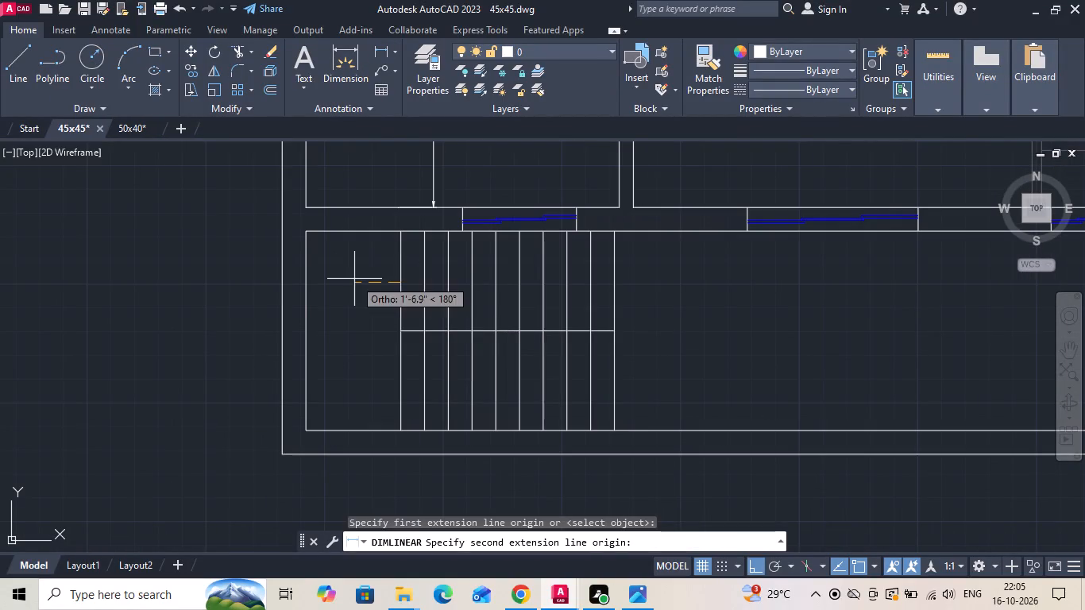
pyautogui.click(309, 278)
pyautogui.press('Escape')
# Move all the staircase lines 2" to the right, away from the left outer wall.
pyautogui.moveTo(648, 288); pyautogui.dragTo(527, 346)
pyautogui.click(379, 375)
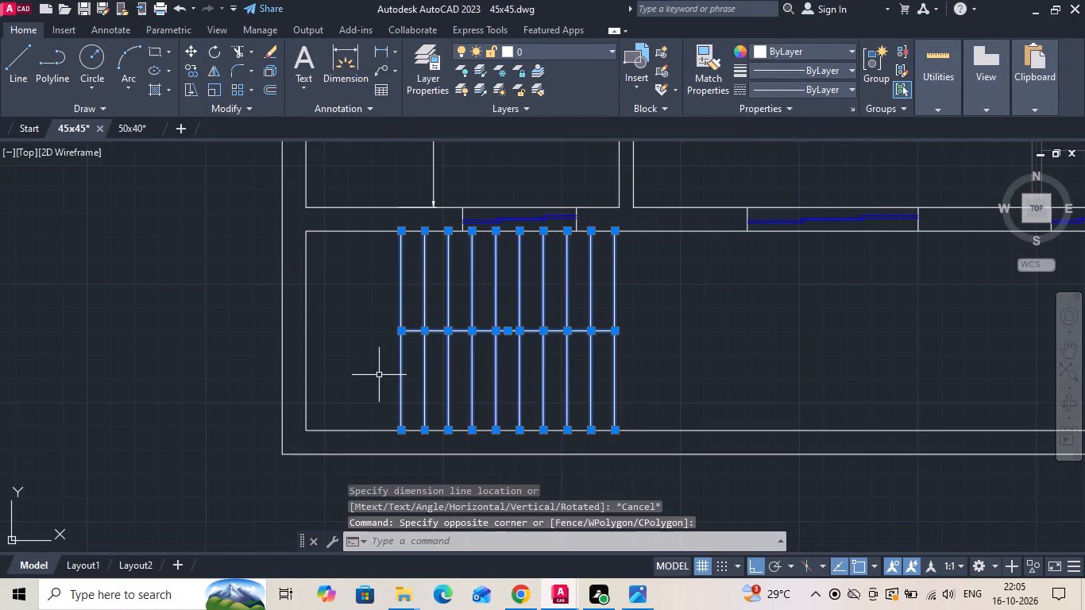
pyautogui.moveTo(384, 372); pyautogui.dragTo(396, 376, button='right')
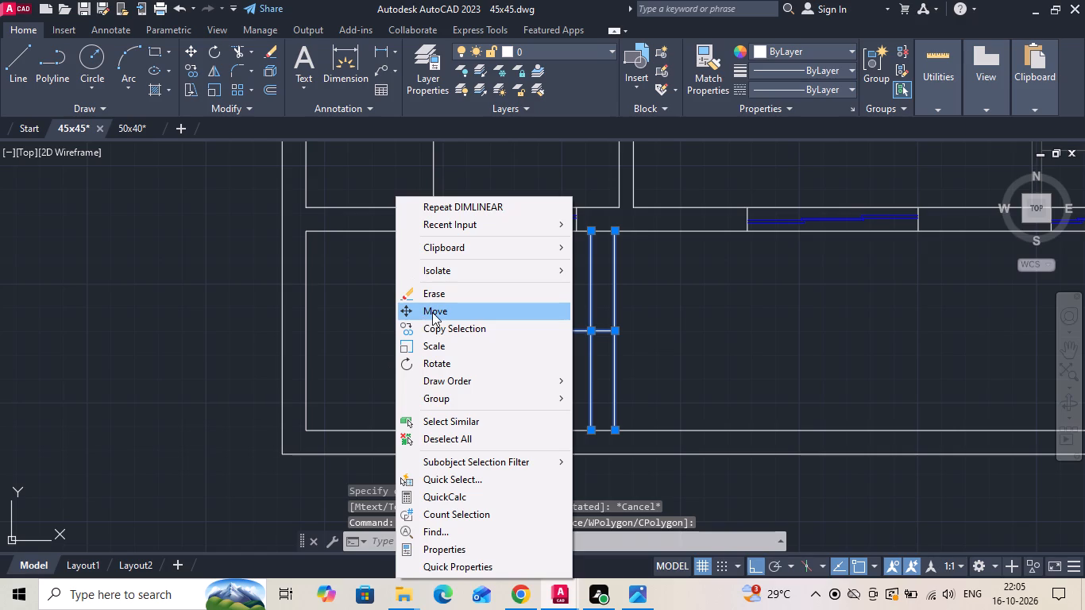
pyautogui.click(432, 312)
pyautogui.moveTo(809, 324); pyautogui.dragTo(835, 331)
pyautogui.write('2')
pyautogui.press('space')
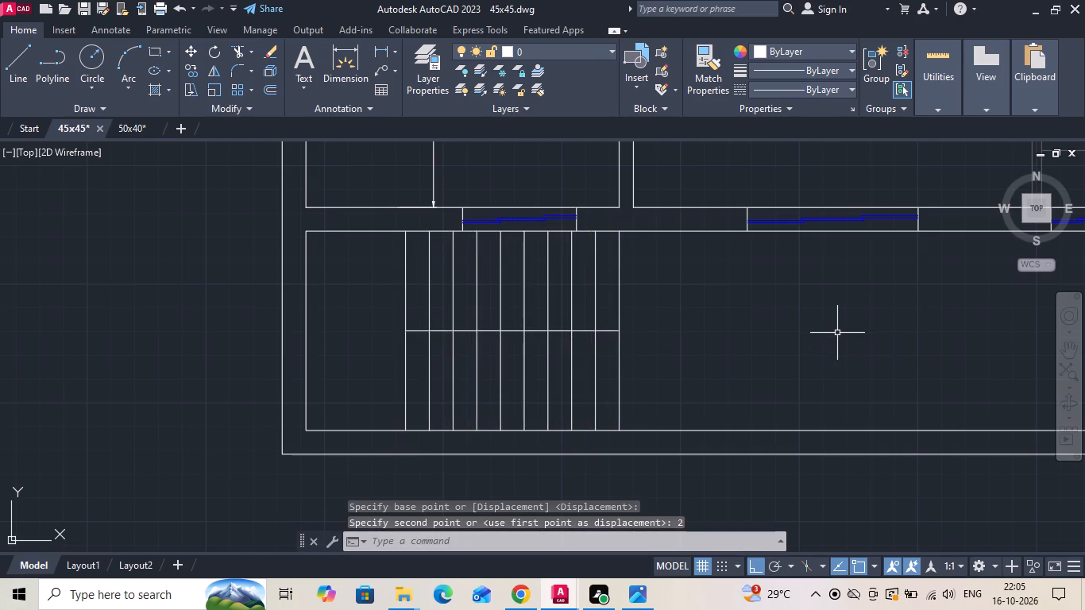
# Delete the entire spare plan copy standing to the right of the plan being redrawn.
pyautogui.scroll(-1, 832, 330)
pyautogui.scroll(-2, 584, 386)
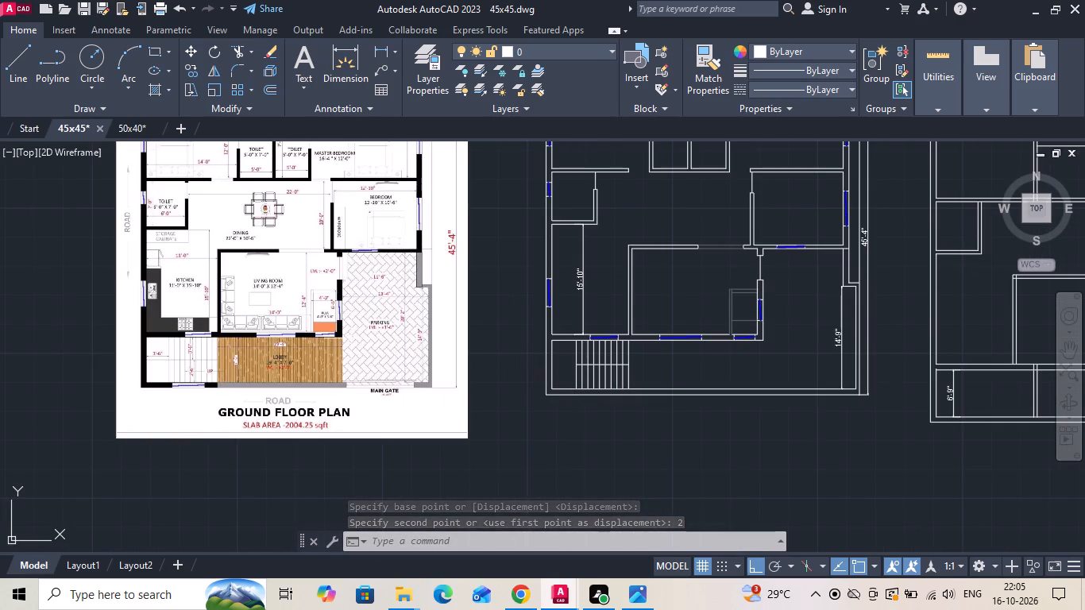
pyautogui.scroll(-2, 312, 316)
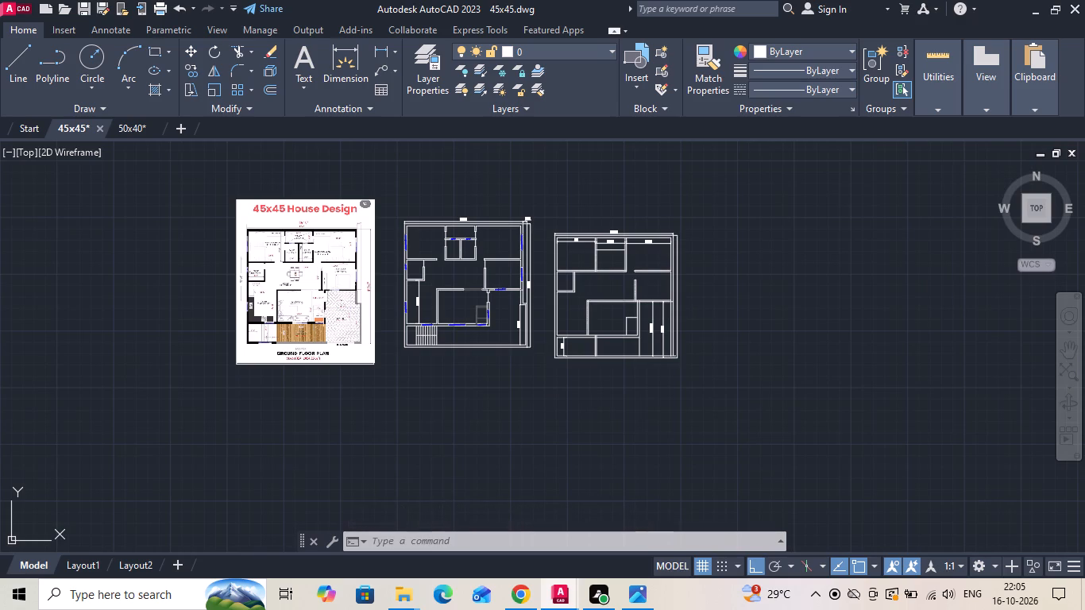
pyautogui.scroll(1, 595, 248)
pyautogui.moveTo(515, 210); pyautogui.dragTo(535, 289)
pyautogui.click(826, 475)
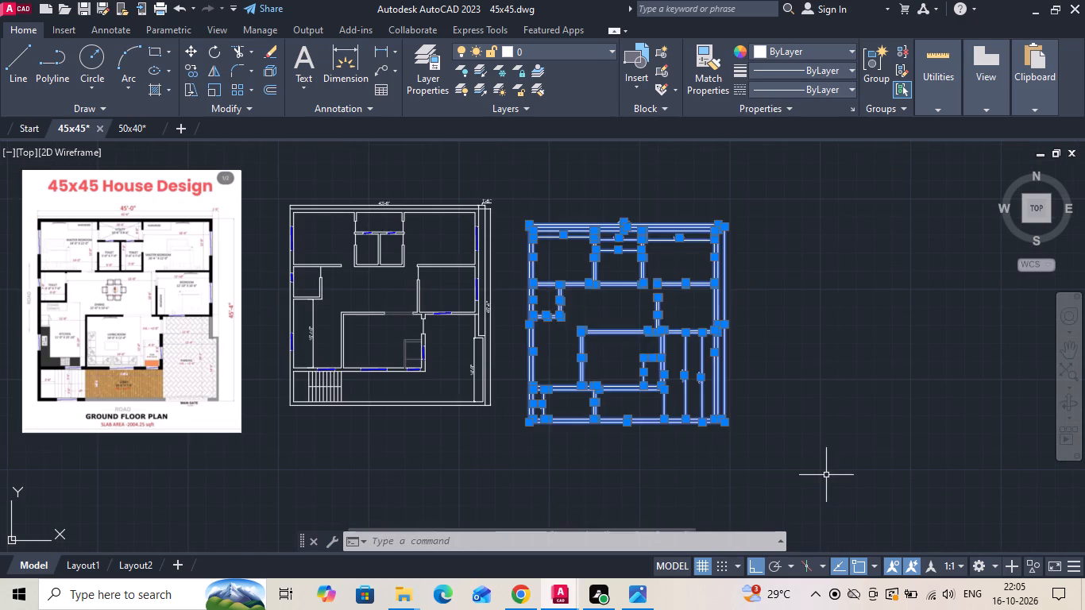
pyautogui.press('Delete')
# Delete the 43'-6" and 1'-6" dimensions above the plan and the overall depth dimension along its right side.
pyautogui.scroll(2, 295, 175)
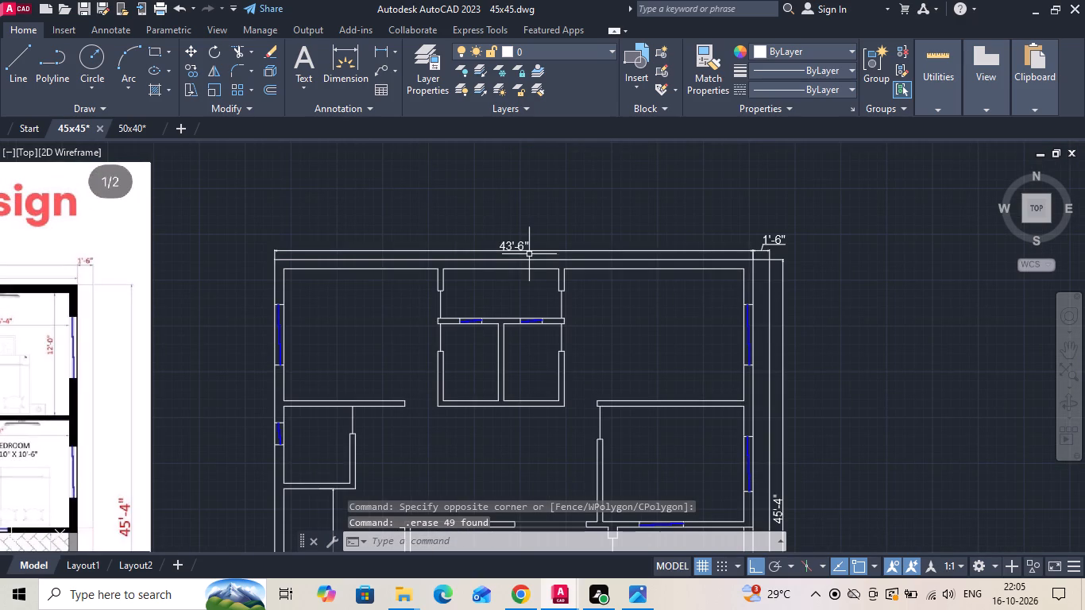
pyautogui.click(531, 250)
pyautogui.click(778, 245)
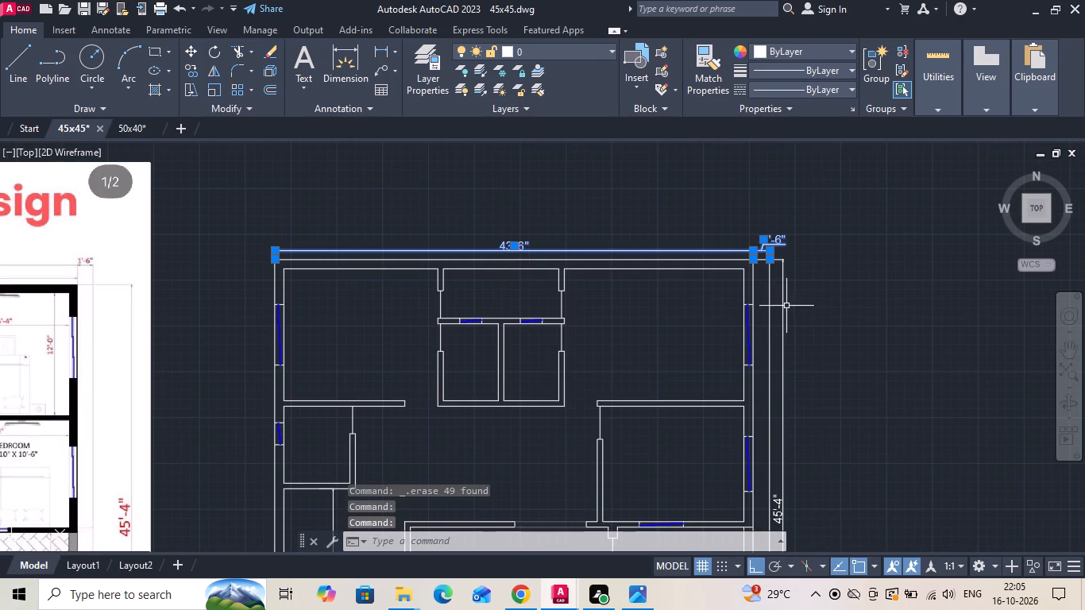
pyautogui.click(786, 311)
pyautogui.click(777, 340)
pyautogui.press('Delete')
# Set the ISO-25 dimension style's text color to Red and make the style current.
pyautogui.write('d')
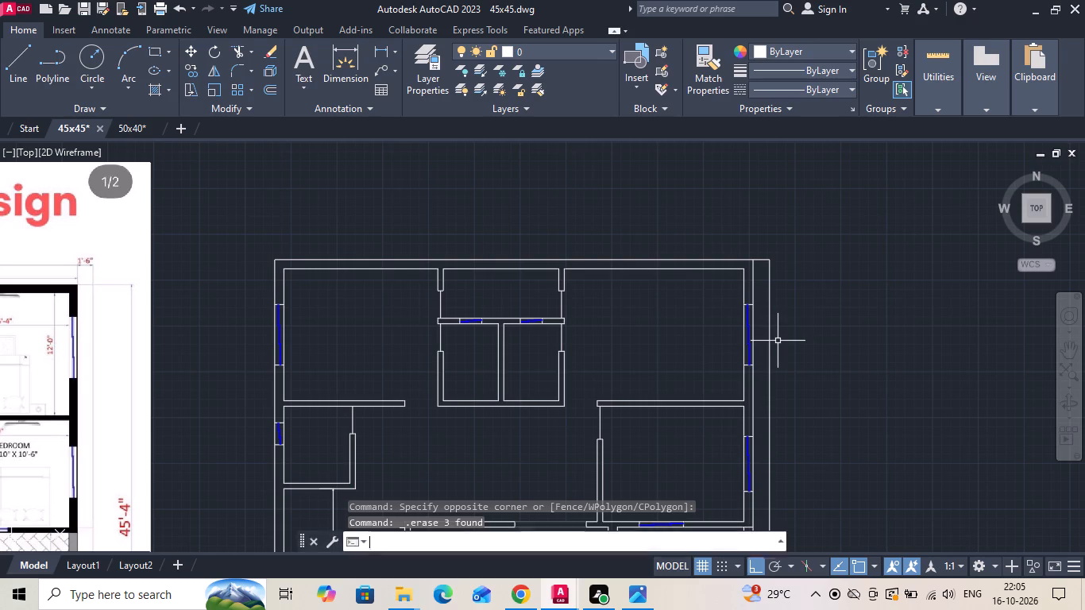
pyautogui.press('space')
pyautogui.click(712, 264)
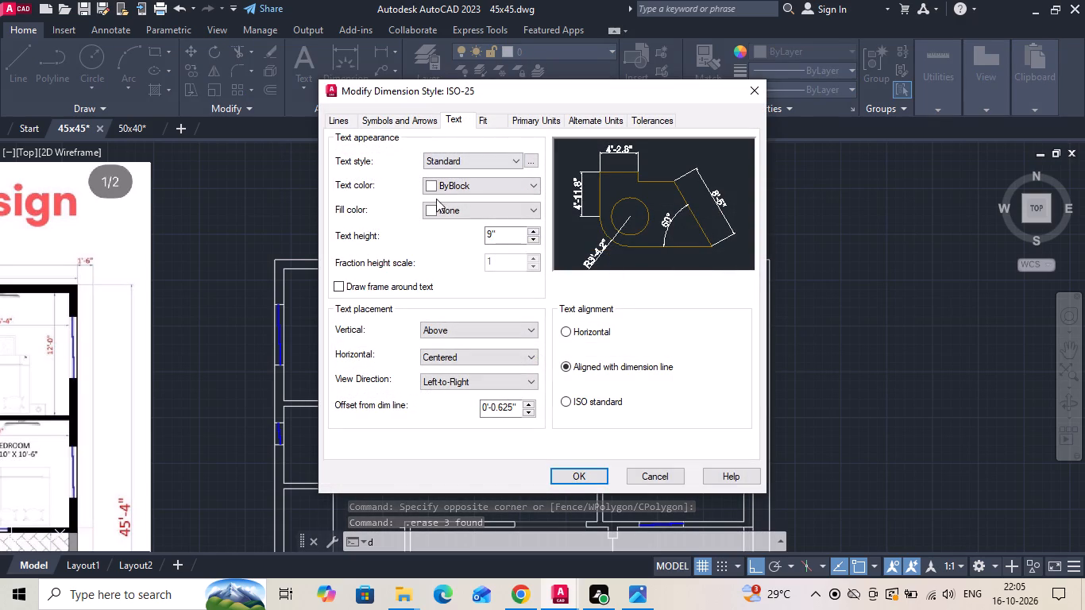
pyautogui.click(434, 196)
pyautogui.click(428, 185)
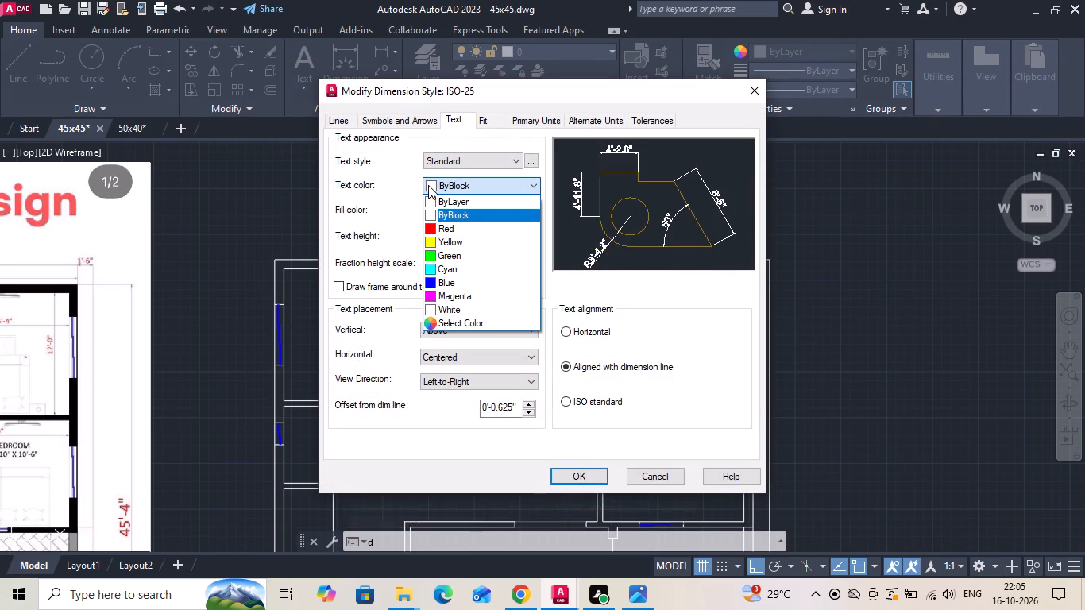
pyautogui.click(431, 226)
pyautogui.click(564, 476)
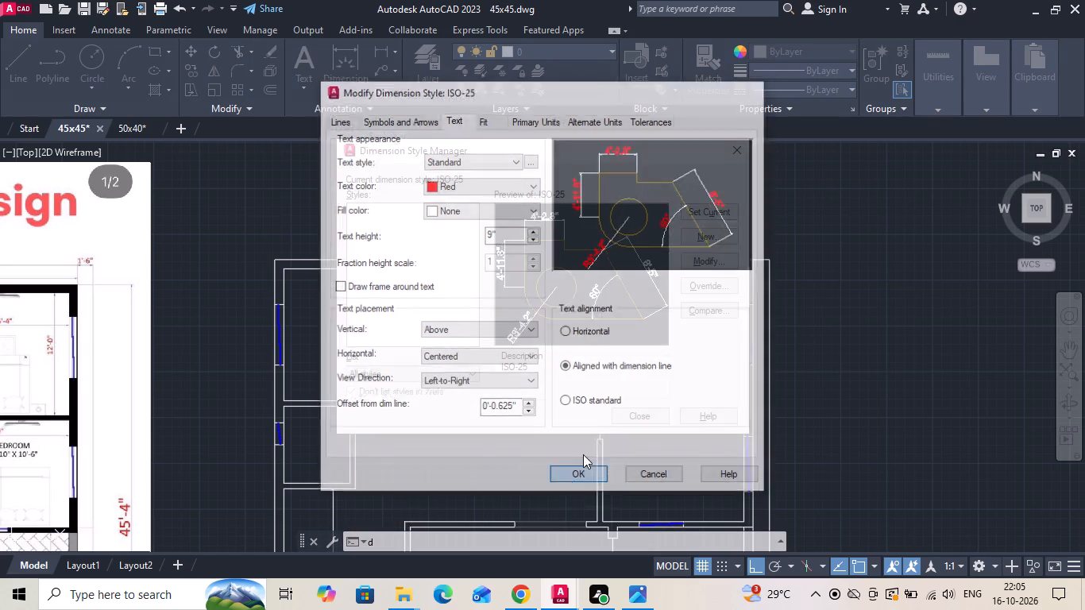
pyautogui.click(685, 213)
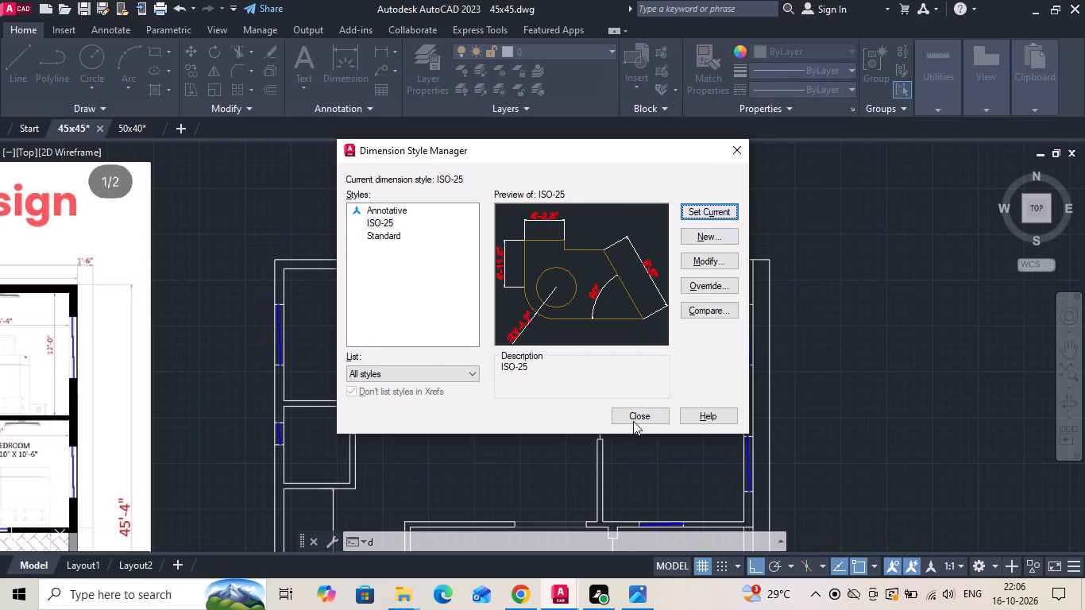
pyautogui.click(636, 419)
# Dimension the building's width above the rear wall, from the left outer corner to the right wall's outer face.
pyautogui.click(378, 47)
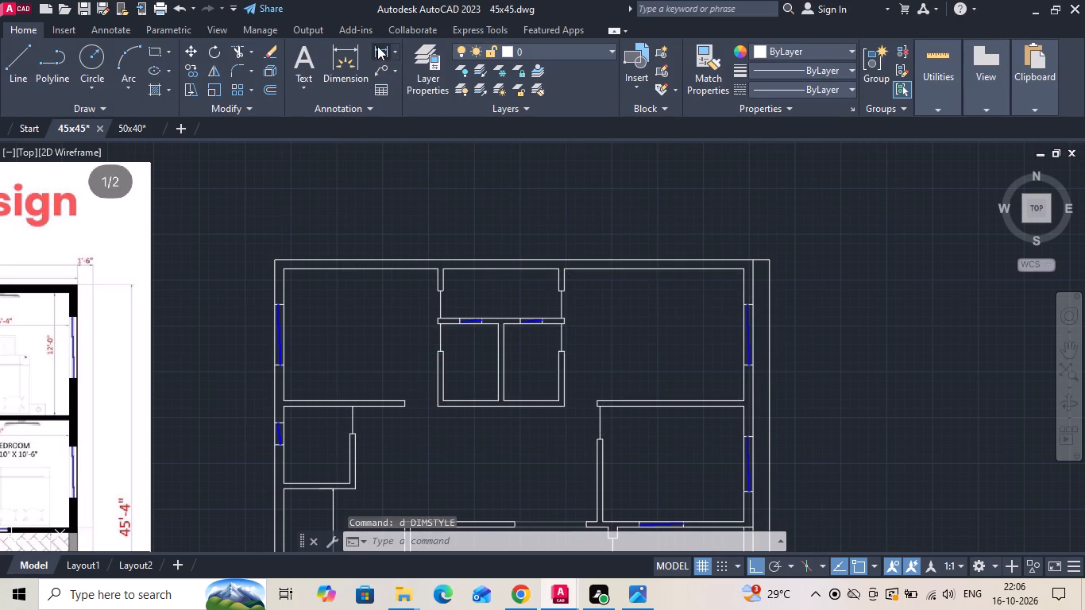
pyautogui.click(272, 261)
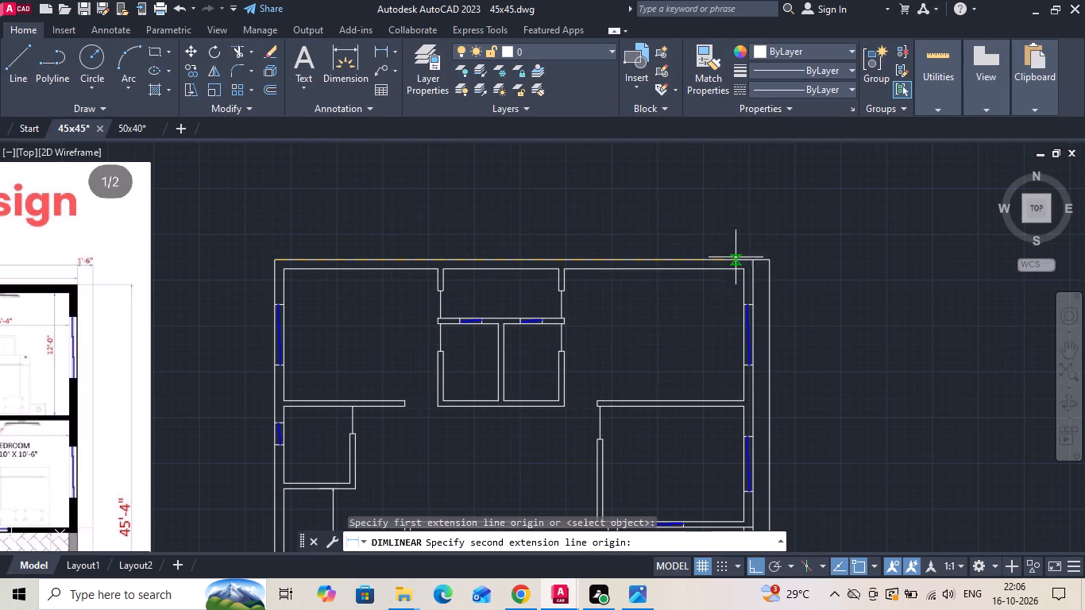
pyautogui.click(749, 261)
pyautogui.scroll(1, 754, 250)
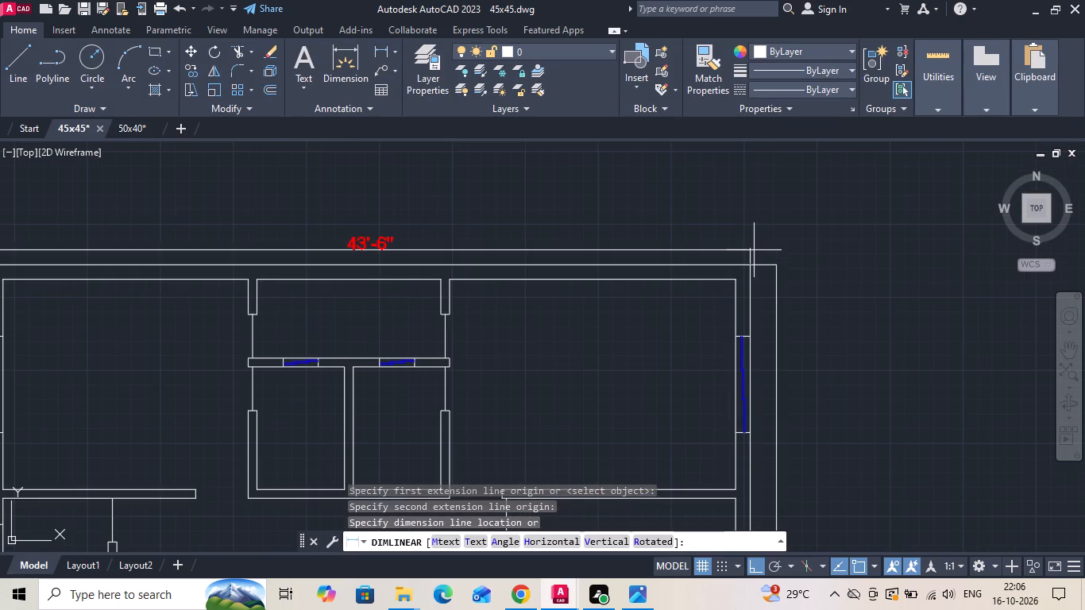
pyautogui.scroll(2, 754, 250)
pyautogui.click(739, 256)
# Continue that dimension across the narrow strip to the right boundary line.
pyautogui.write('di')
pyautogui.write('mcnt')
pyautogui.press('space')
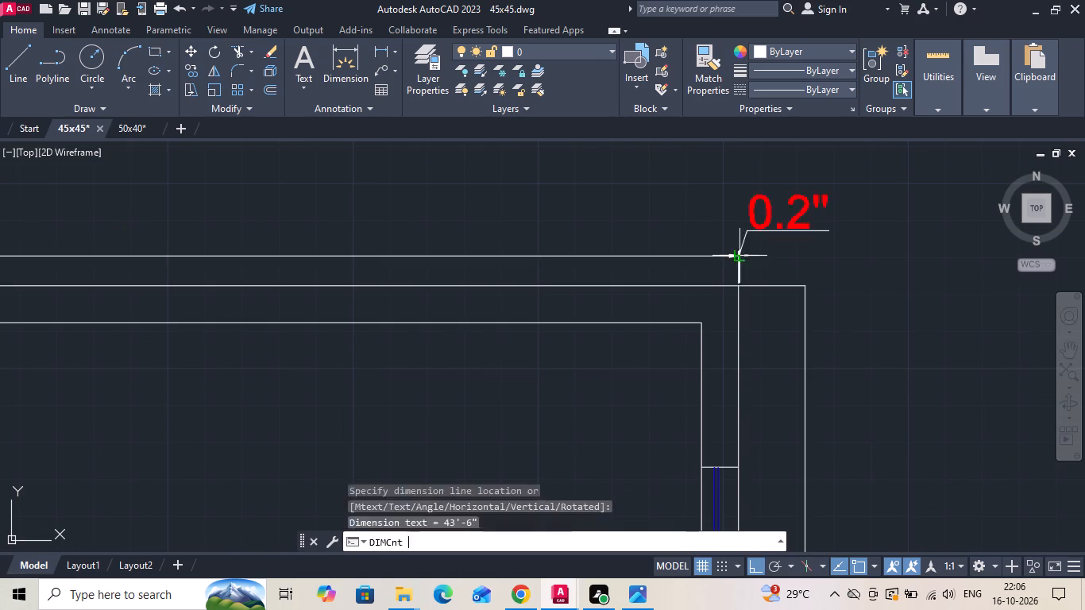
pyautogui.click(808, 285)
pyautogui.press('Escape')
# Add an overall width dimension above the first row, from the left outer corner to the right boundary line.
pyautogui.scroll(-2, 813, 286)
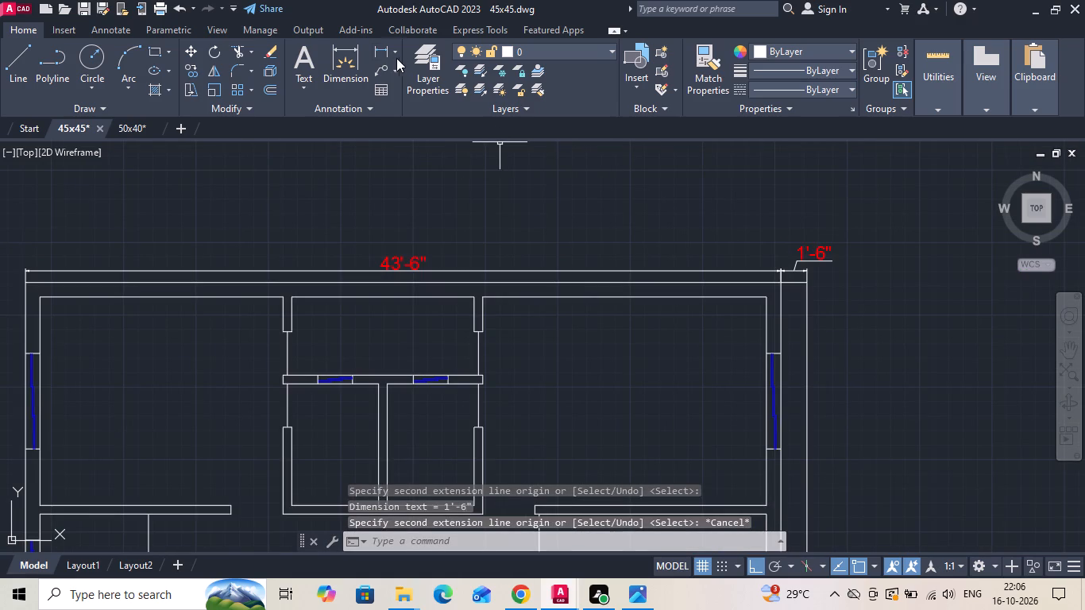
pyautogui.click(376, 51)
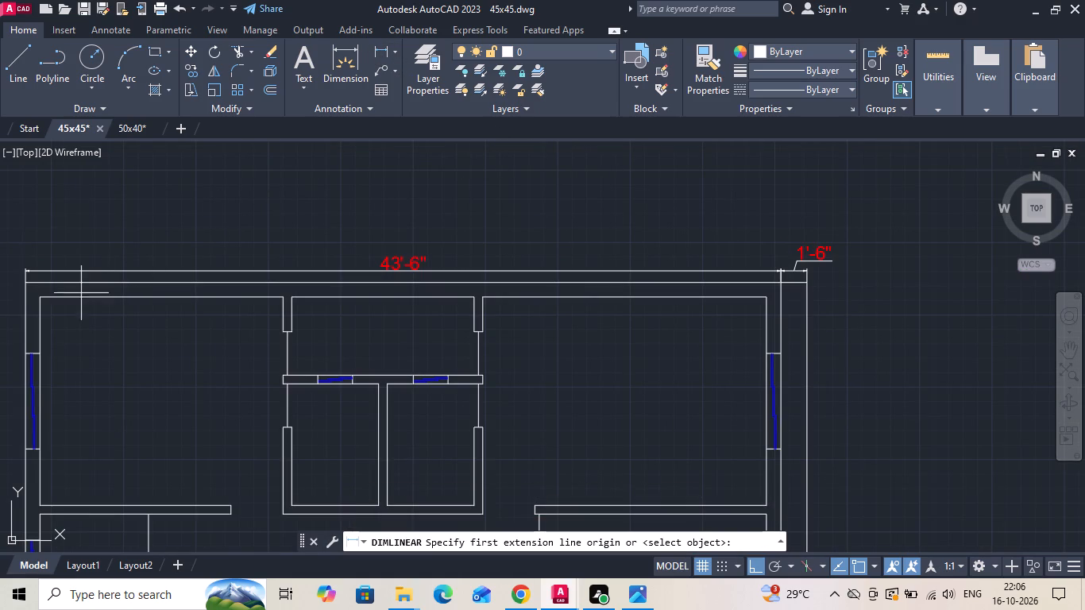
pyautogui.click(30, 281)
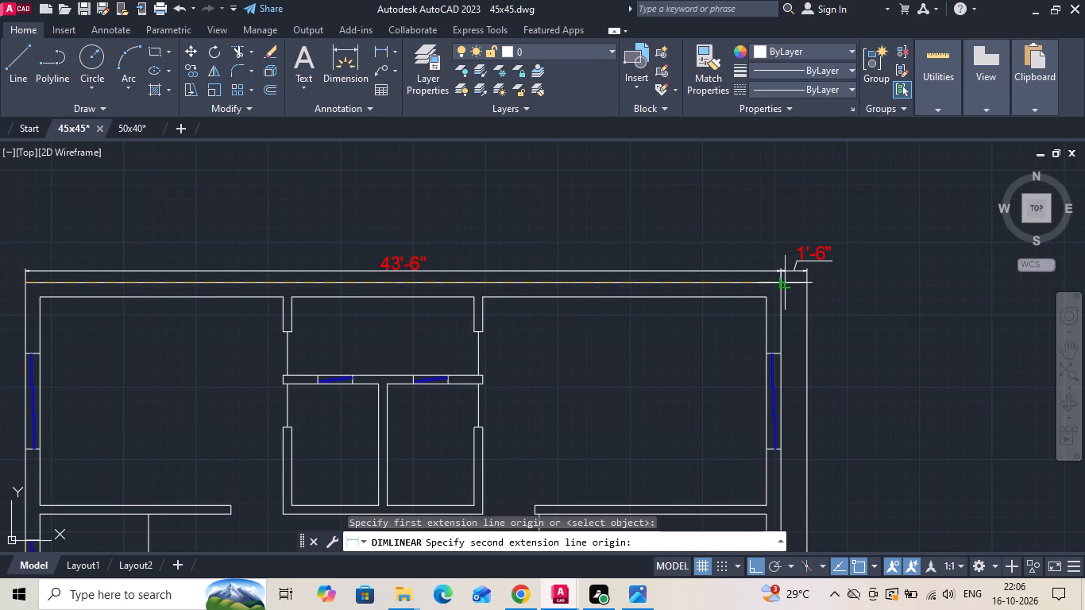
pyautogui.click(810, 285)
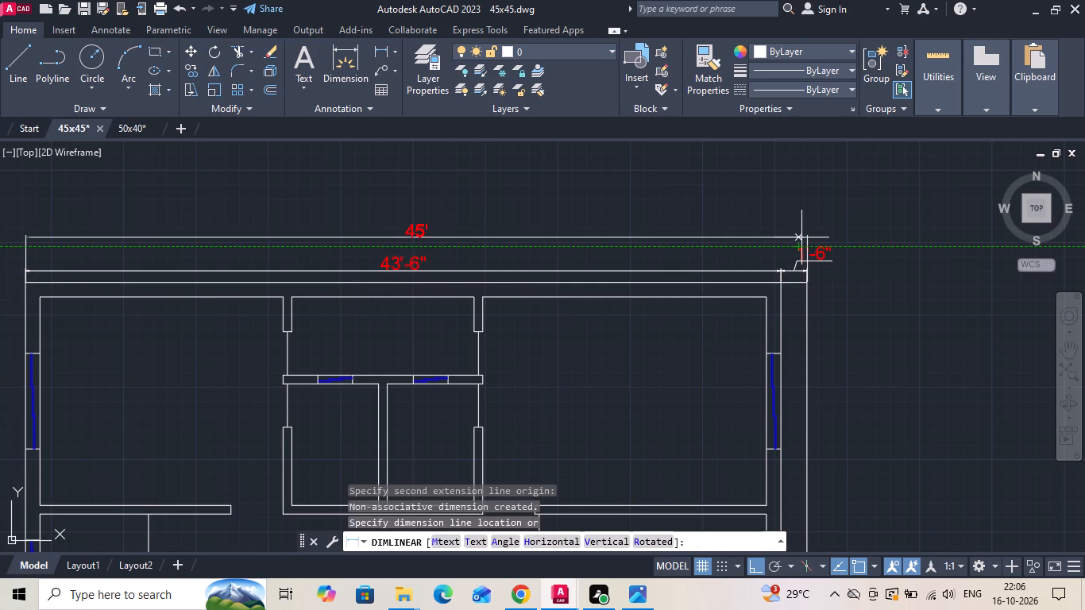
pyautogui.click(803, 237)
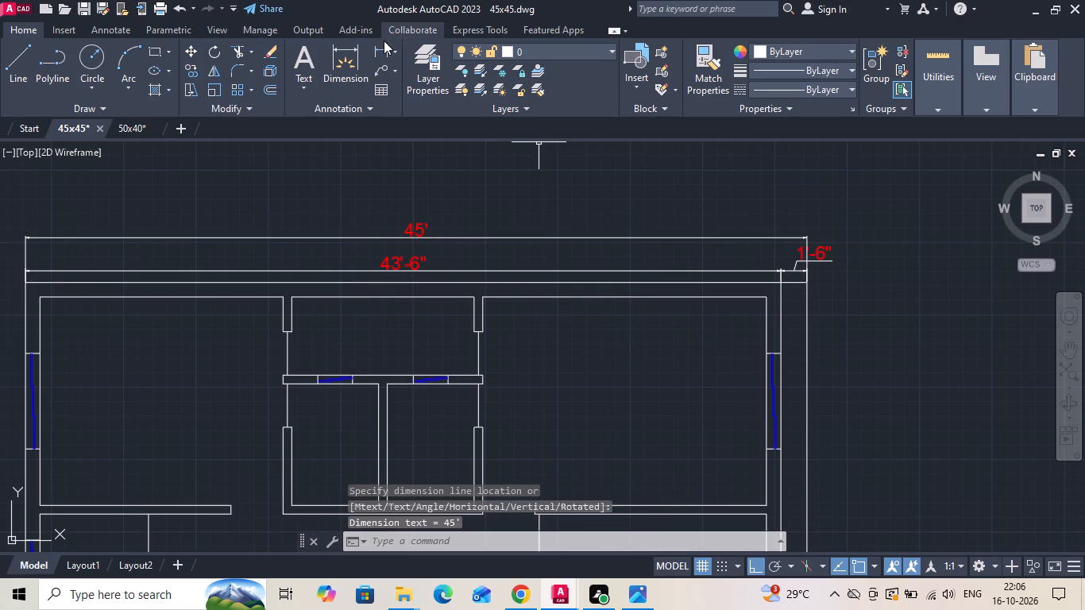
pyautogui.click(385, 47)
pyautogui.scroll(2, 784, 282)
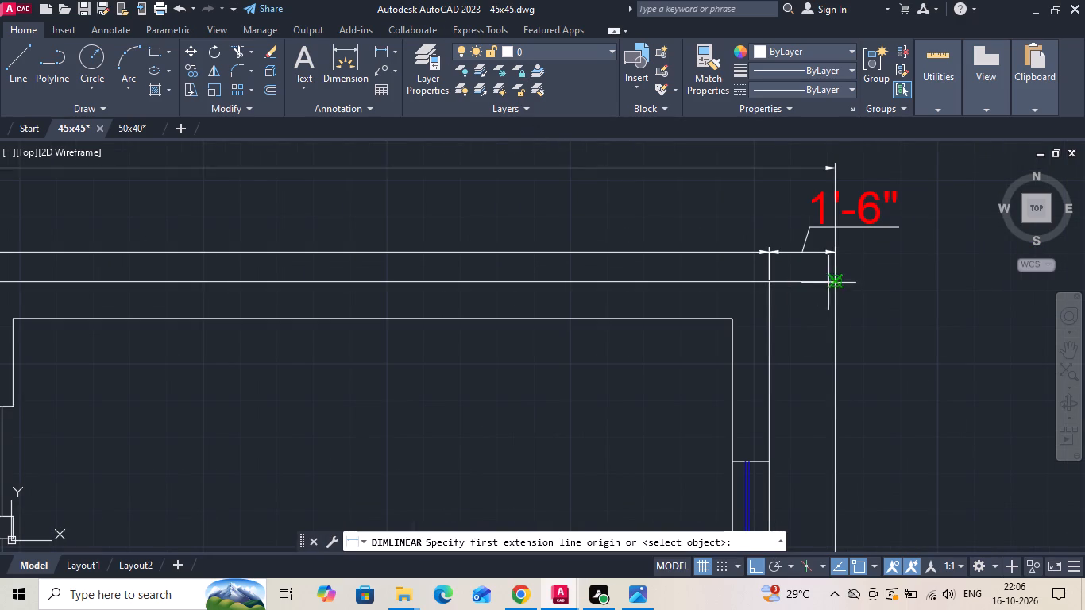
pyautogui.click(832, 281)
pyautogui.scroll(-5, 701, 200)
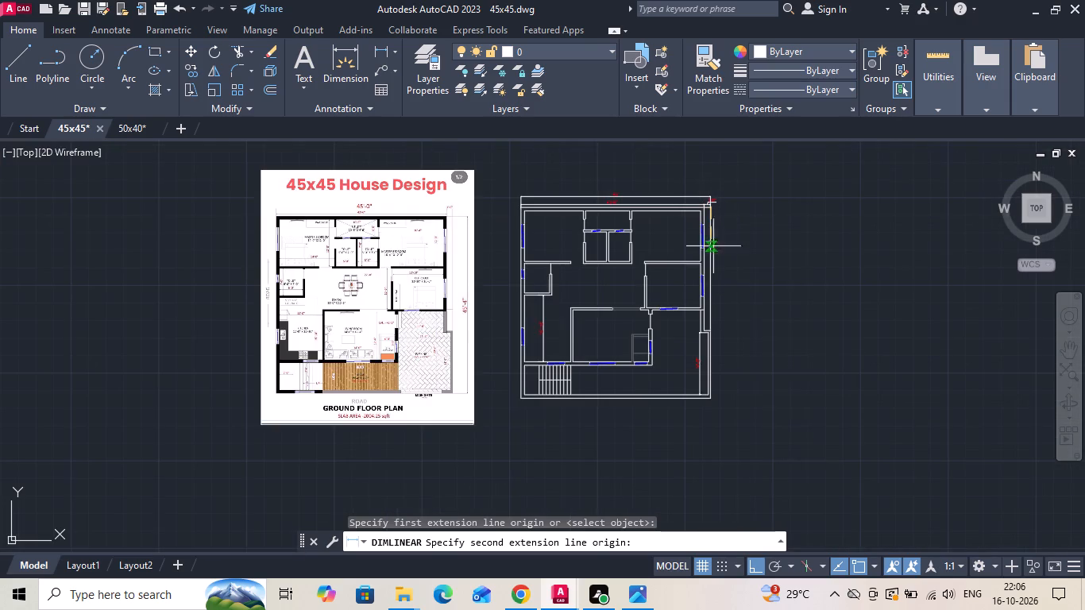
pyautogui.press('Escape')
# Dimension the plan's overall depth just outside the left wall, from the rear outer corner to the front outer corner.
pyautogui.press('space')
pyautogui.scroll(5, 512, 211)
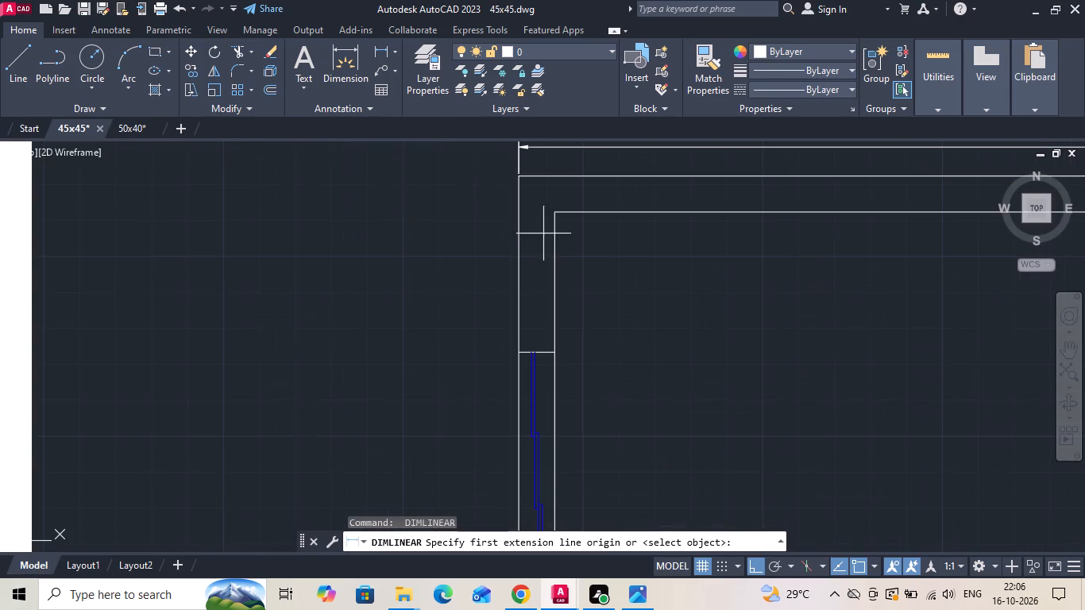
pyautogui.click(522, 179)
pyautogui.scroll(-3, 517, 178)
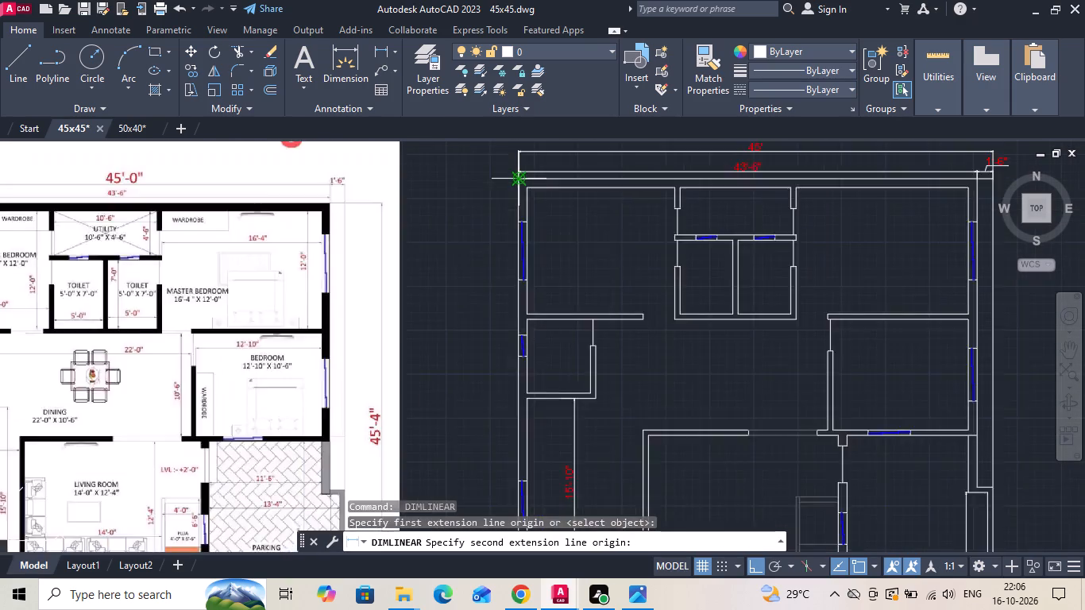
pyautogui.scroll(-2, 517, 178)
pyautogui.scroll(2, 515, 361)
pyautogui.click(514, 376)
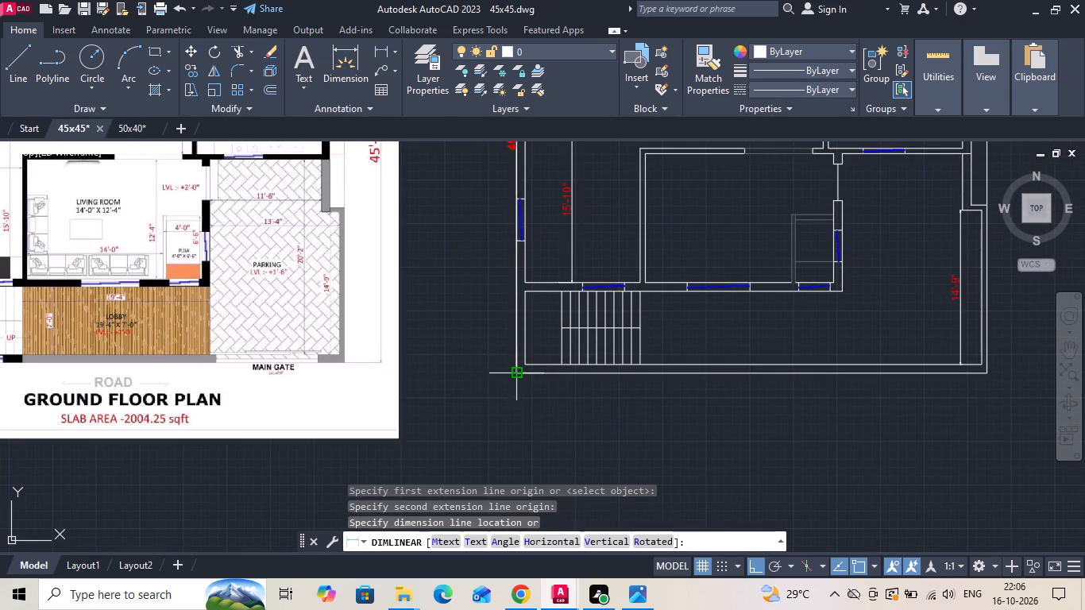
pyautogui.scroll(-1, 514, 376)
pyautogui.scroll(2, 504, 262)
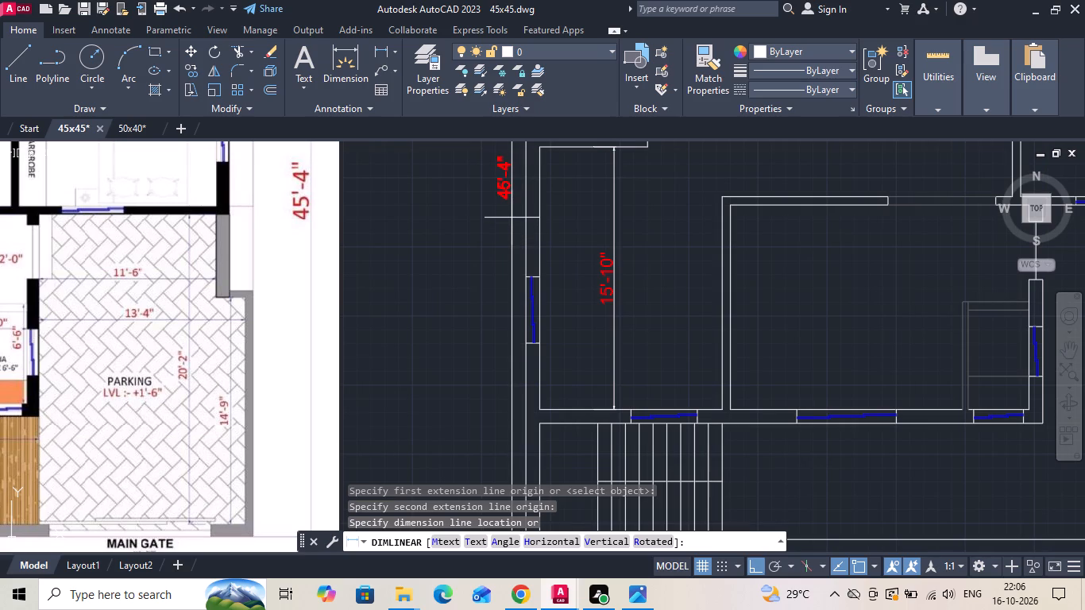
pyautogui.click(512, 218)
# Save the 45x45 drawing.
pyautogui.hotkey('ctrl', 's')
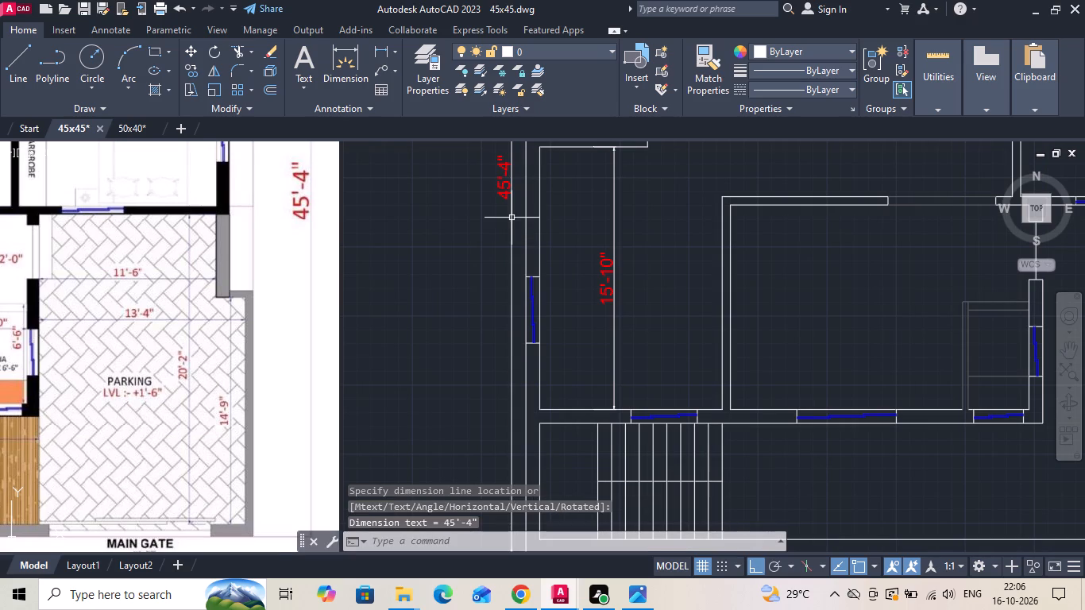
# Add a linear dimension across the stair landing, from the first tread line to the left wall's inner face.
pyautogui.scroll(-2, 512, 218)
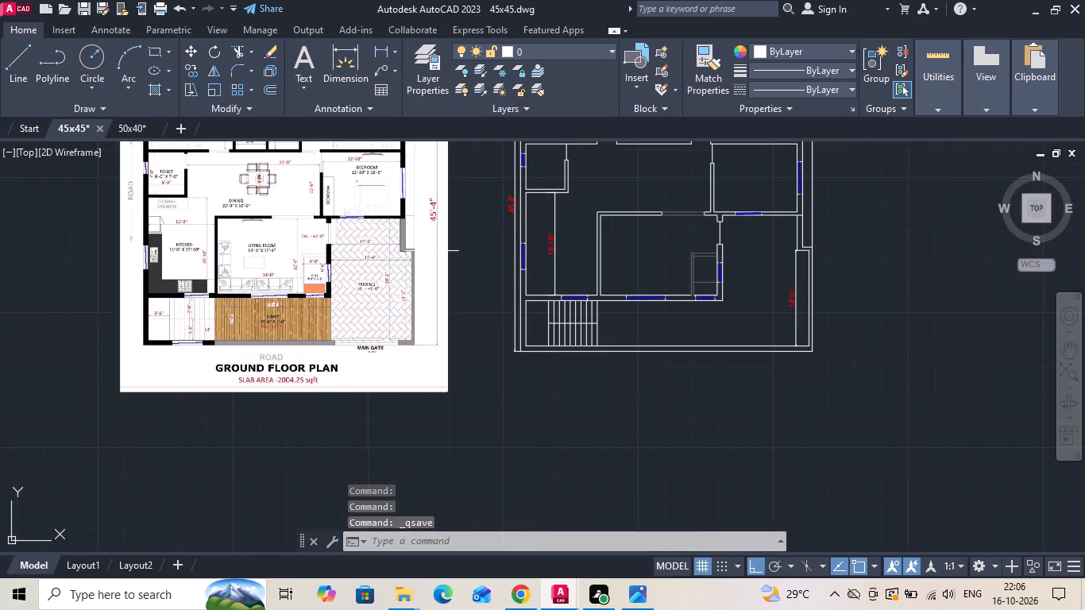
pyautogui.click(374, 51)
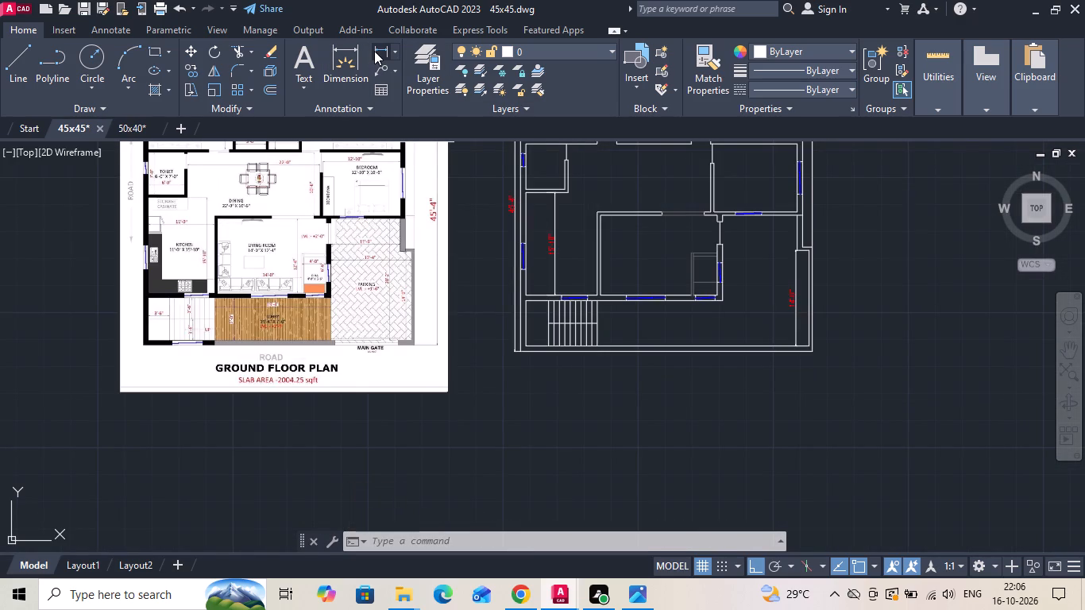
pyautogui.scroll(3, 550, 328)
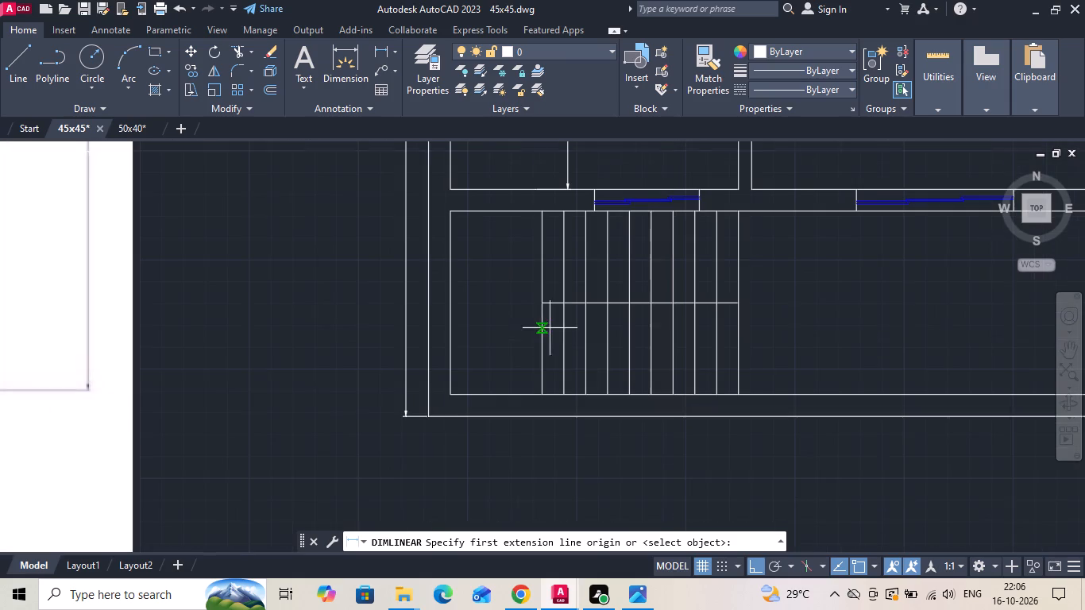
pyautogui.click(541, 276)
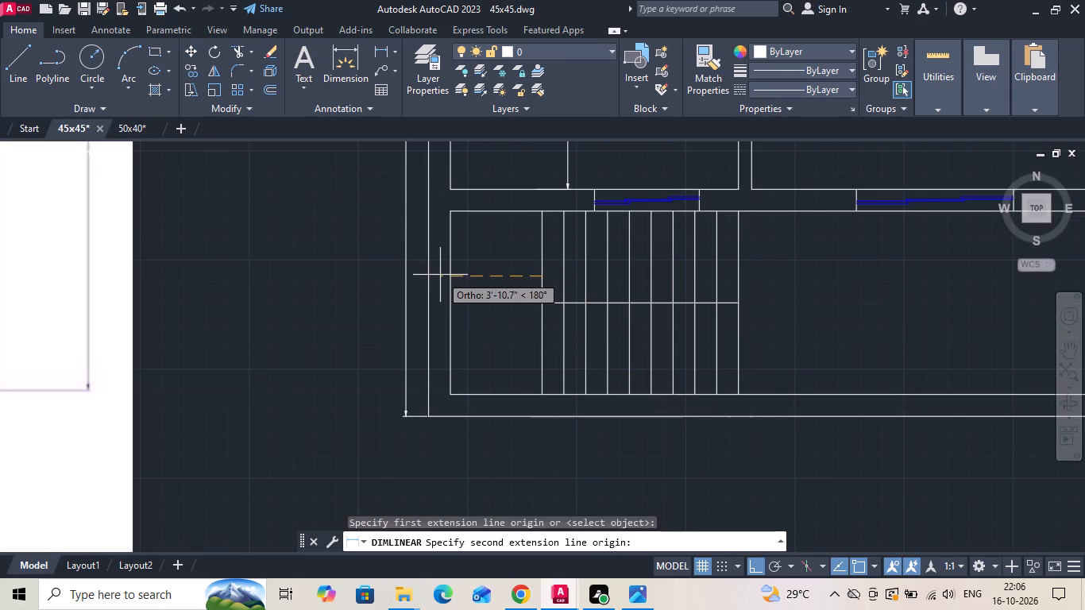
pyautogui.click(448, 277)
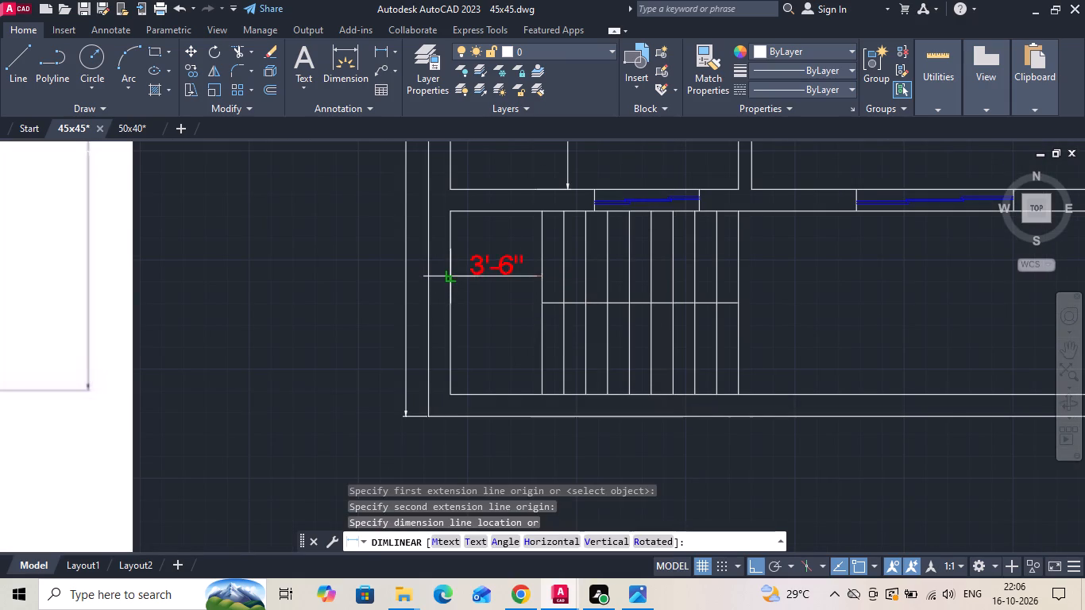
pyautogui.doubleClick(448, 277)
# Dimension the rear stair flight's width, from the wall face to the flight divider line, placing it along a tread line.
pyautogui.scroll(-2, 622, 295)
pyautogui.scroll(2, 671, 305)
pyautogui.press('space')
pyautogui.click(648, 210)
pyautogui.scroll(1, 644, 274)
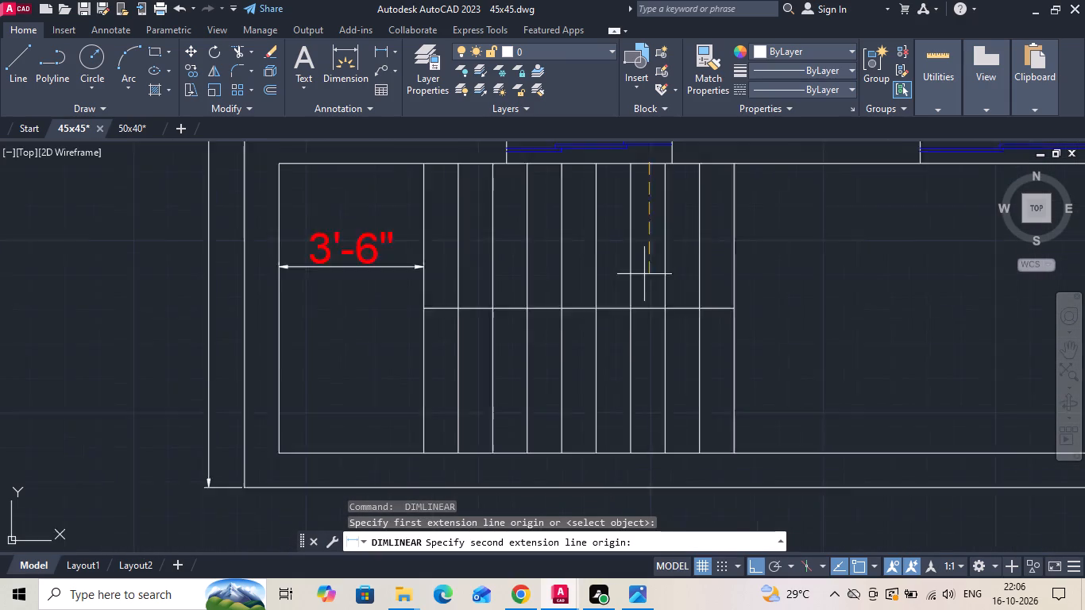
pyautogui.scroll(1, 644, 274)
pyautogui.click(649, 326)
pyautogui.scroll(-1, 652, 323)
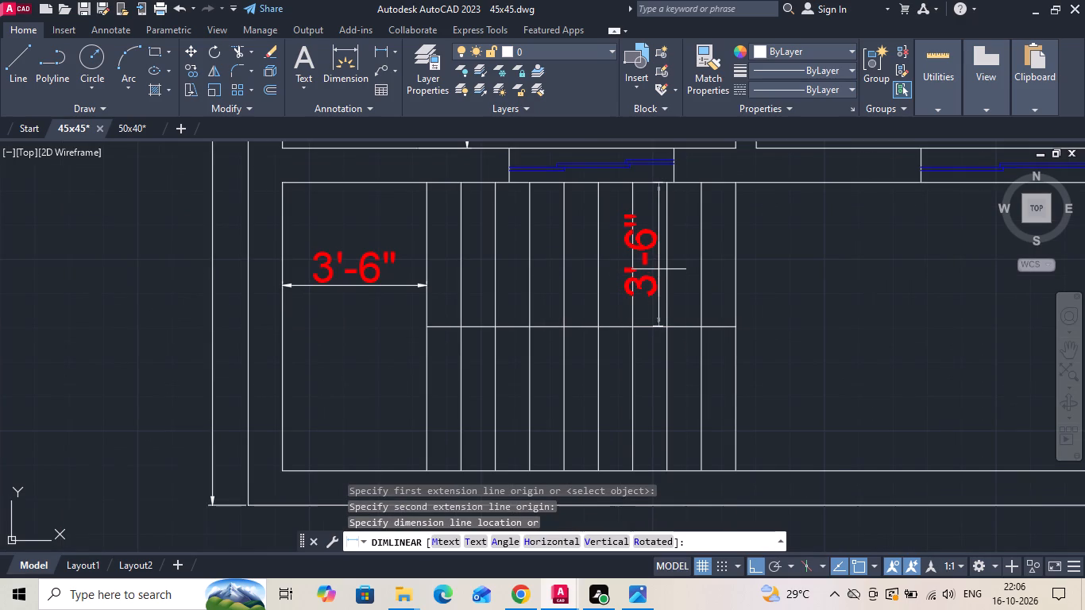
pyautogui.scroll(1, 658, 269)
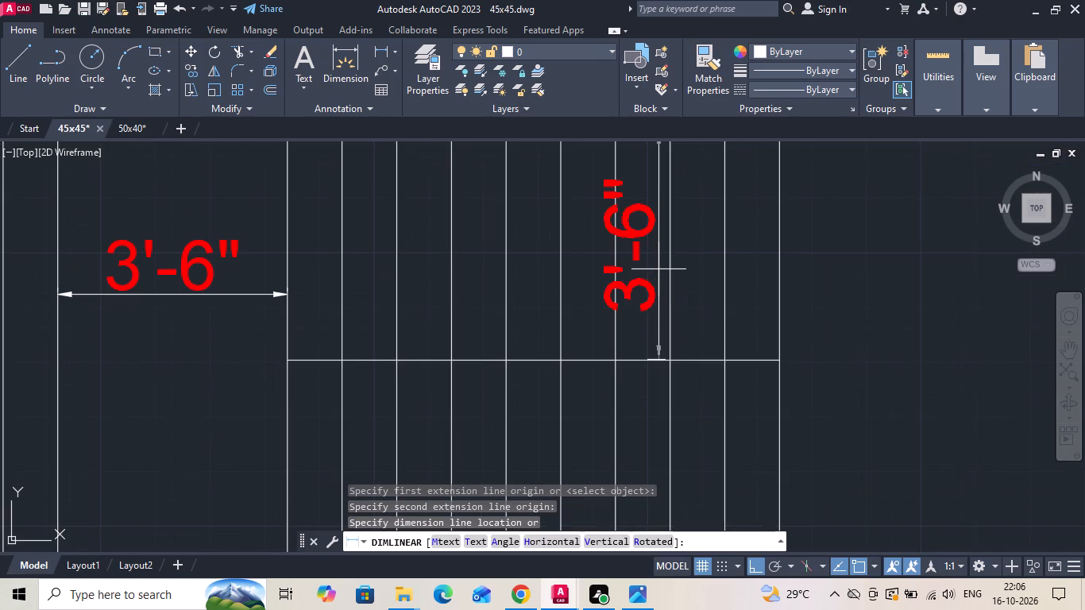
pyautogui.click(662, 264)
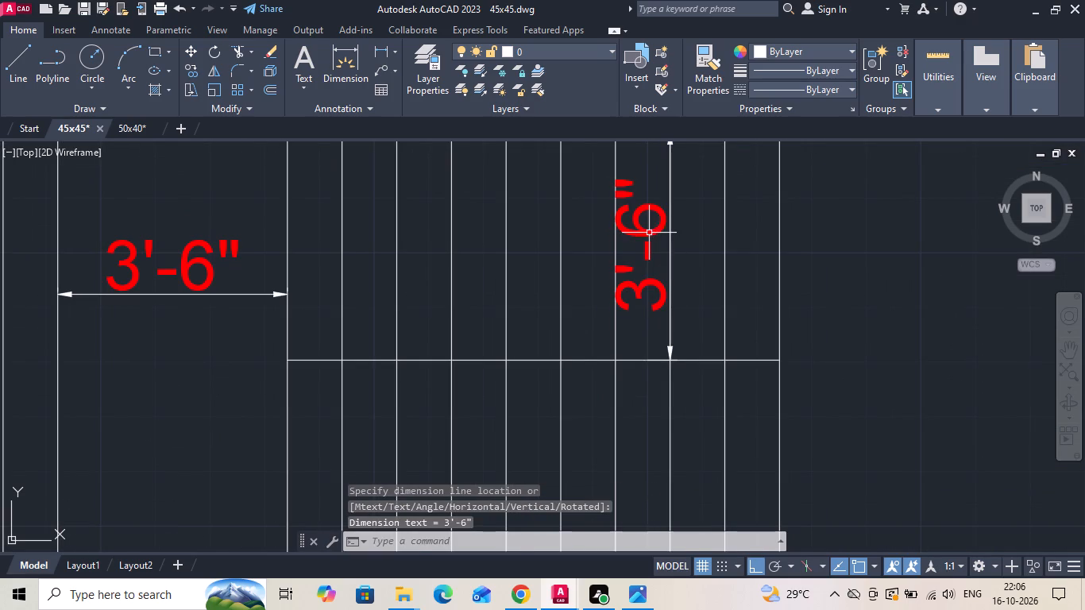
# Set the text height of the stair flight's width dimension to 5".
pyautogui.doubleClick(649, 233)
pyautogui.click(649, 233)
pyautogui.press('Escape')
pyautogui.doubleClick(649, 230)
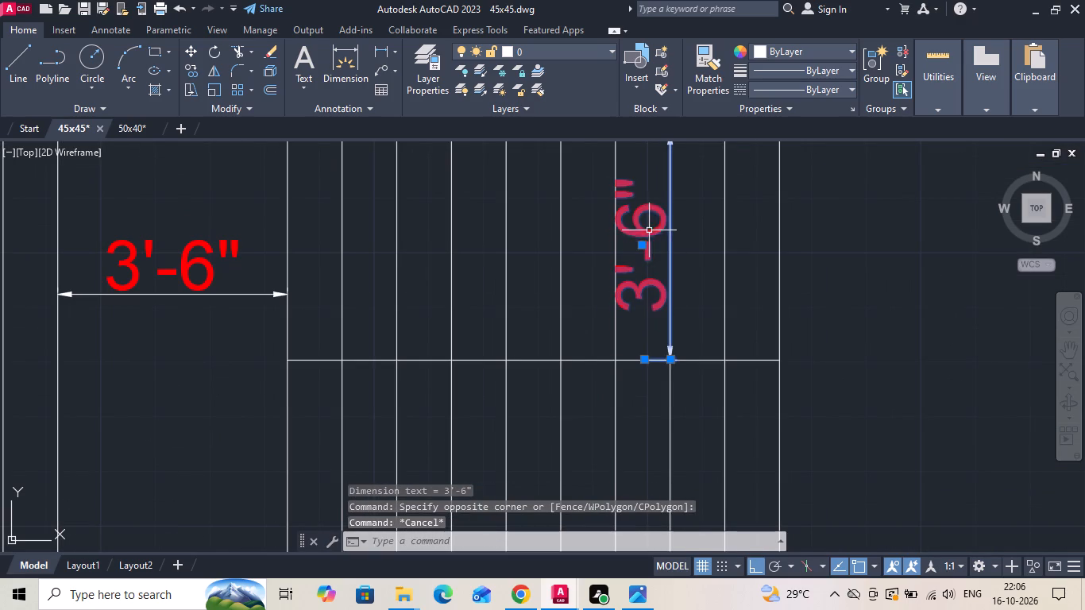
pyautogui.hotkey('ctrl', 'a')
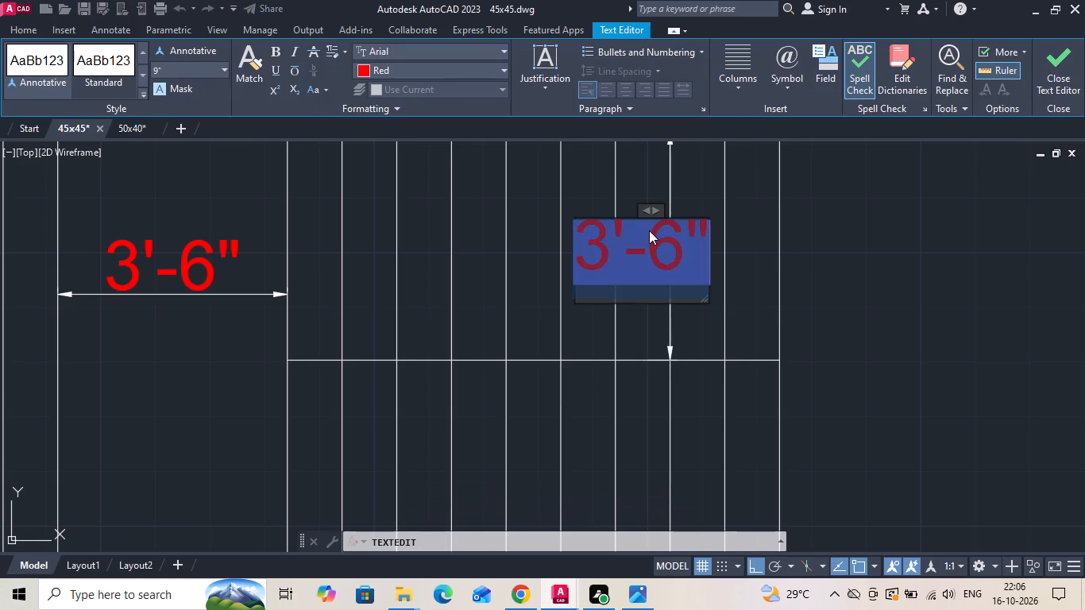
pyautogui.click(195, 71)
pyautogui.press('BackSpace')
pyautogui.write('5"')
pyautogui.press('Return')
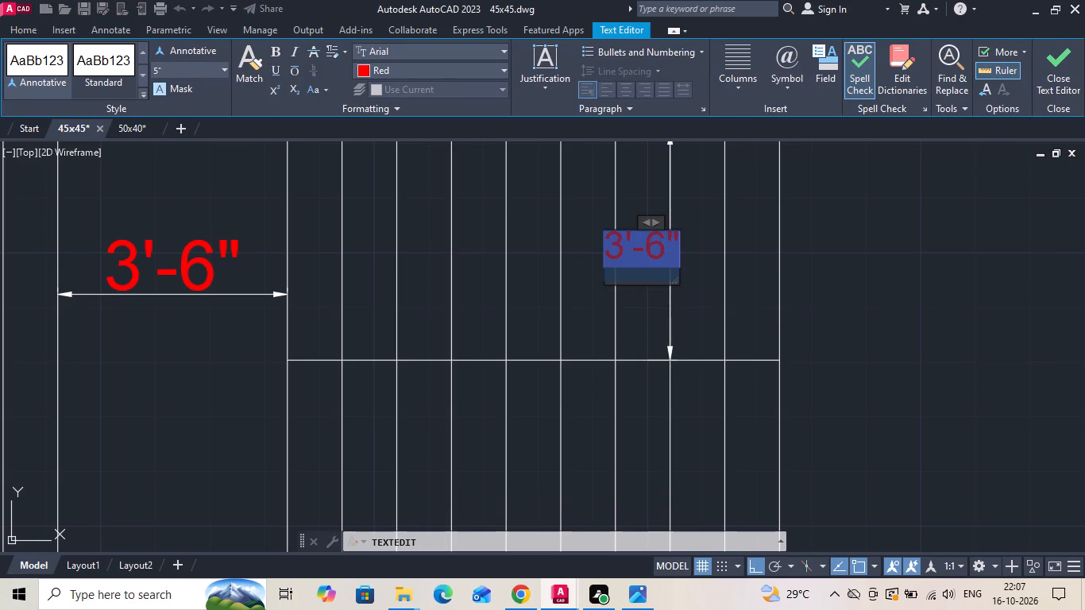
pyautogui.click(784, 245)
pyautogui.press('Escape')
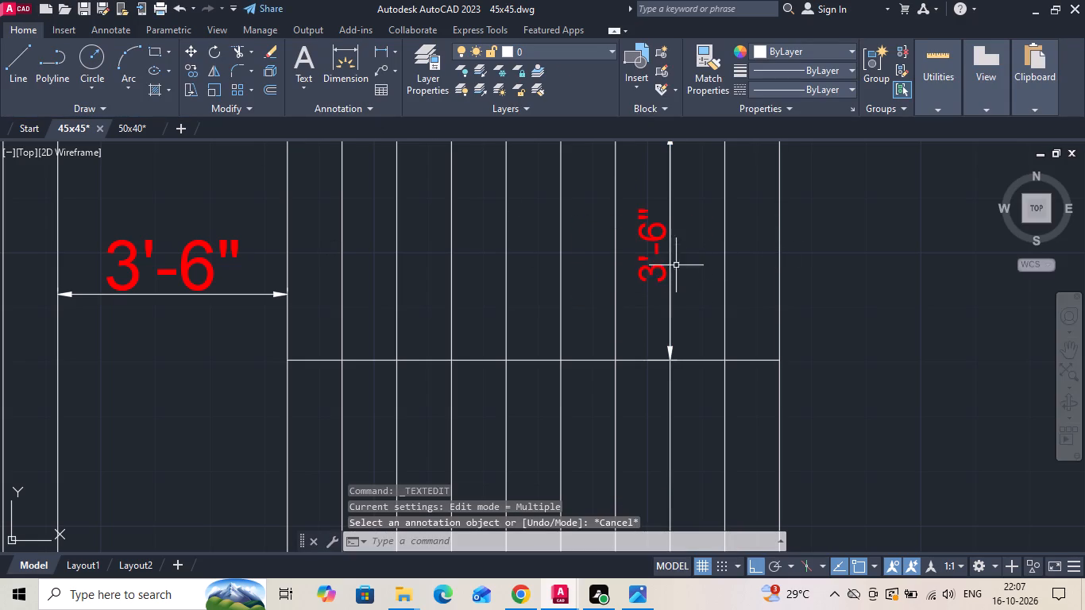
# Move the stair flight's width dimension slightly toward the landing so it sits between two tread lines.
pyautogui.click(651, 237)
pyautogui.rightClick(651, 237)
pyautogui.click(693, 289)
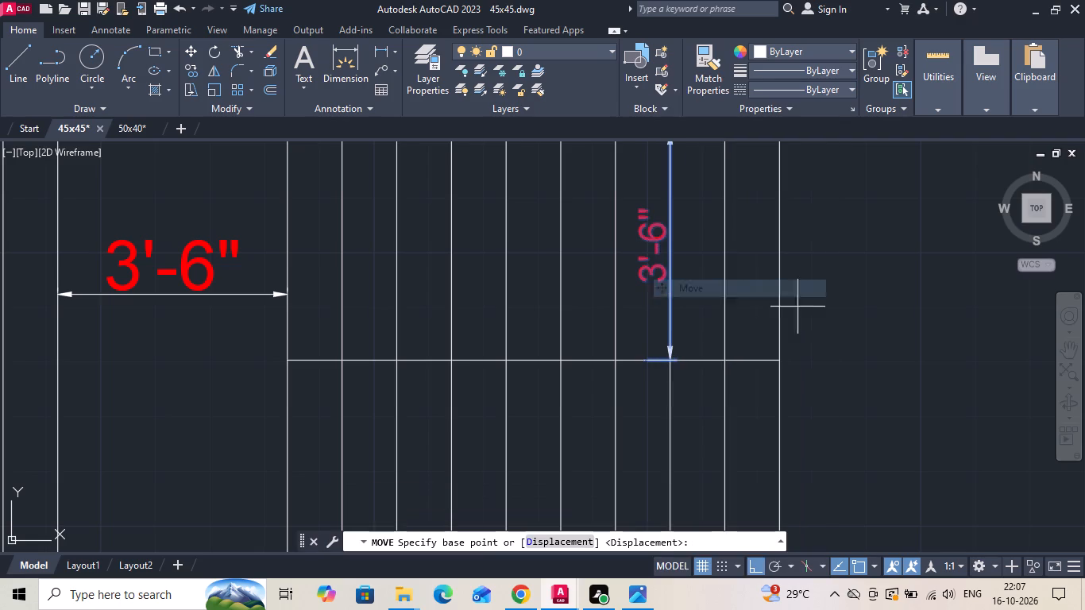
pyautogui.click(949, 324)
pyautogui.click(932, 323)
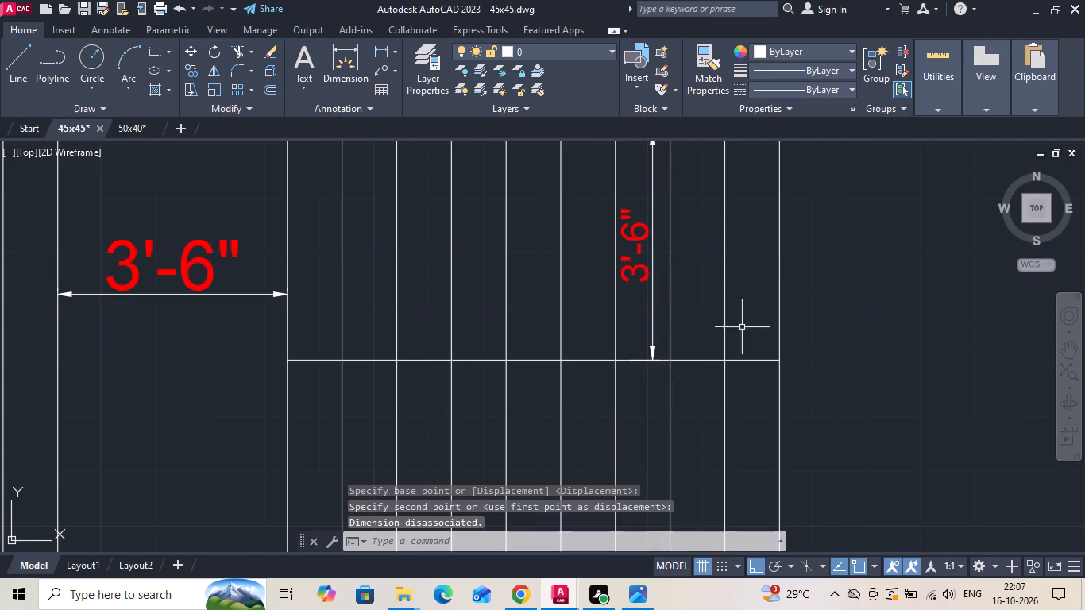
# Dimension the lobby's depth, from the living room's front wall to the front boundary wall's inner face.
pyautogui.scroll(-1, 639, 211)
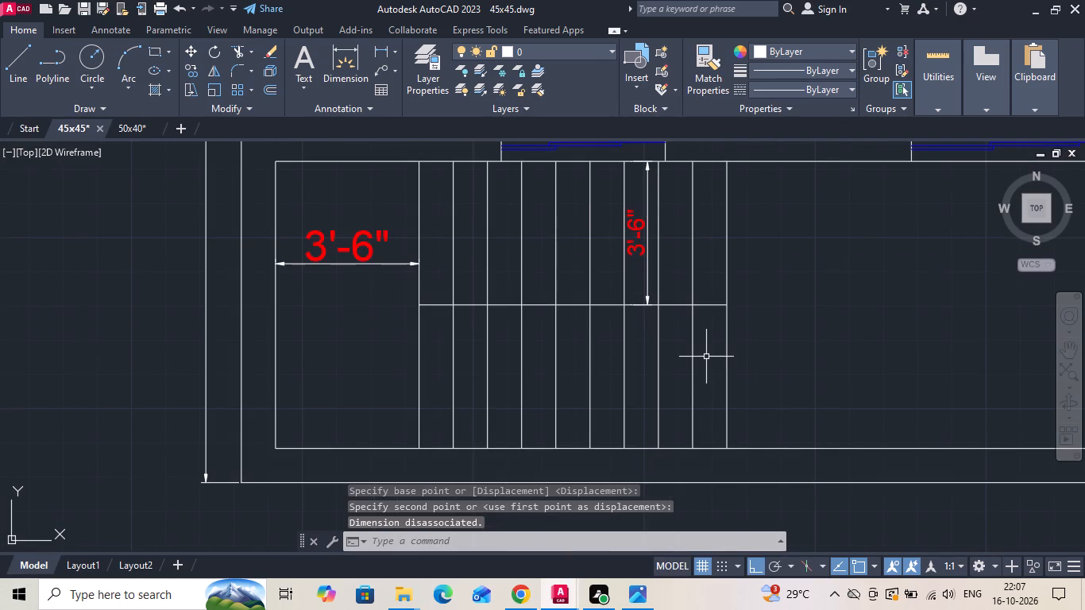
pyautogui.scroll(-2, 622, 359)
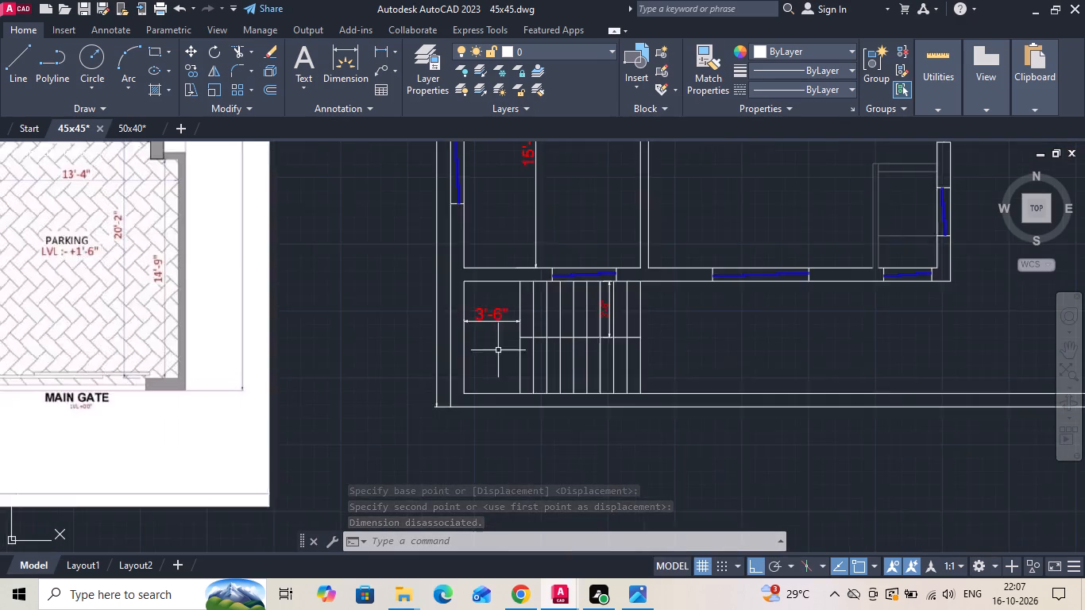
pyautogui.scroll(-1, 496, 349)
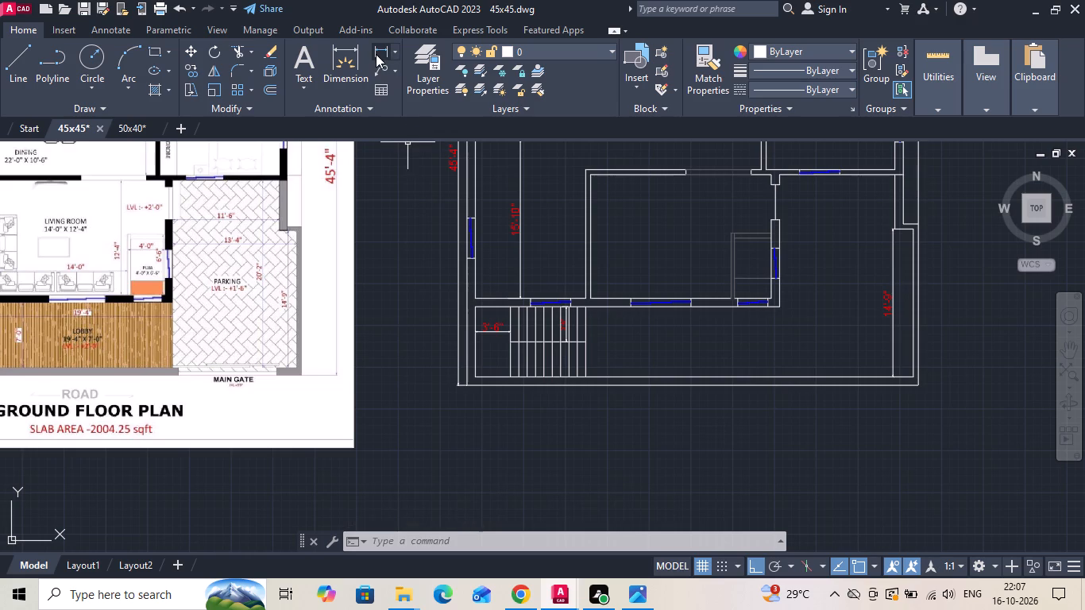
pyautogui.click(376, 54)
pyautogui.click(706, 311)
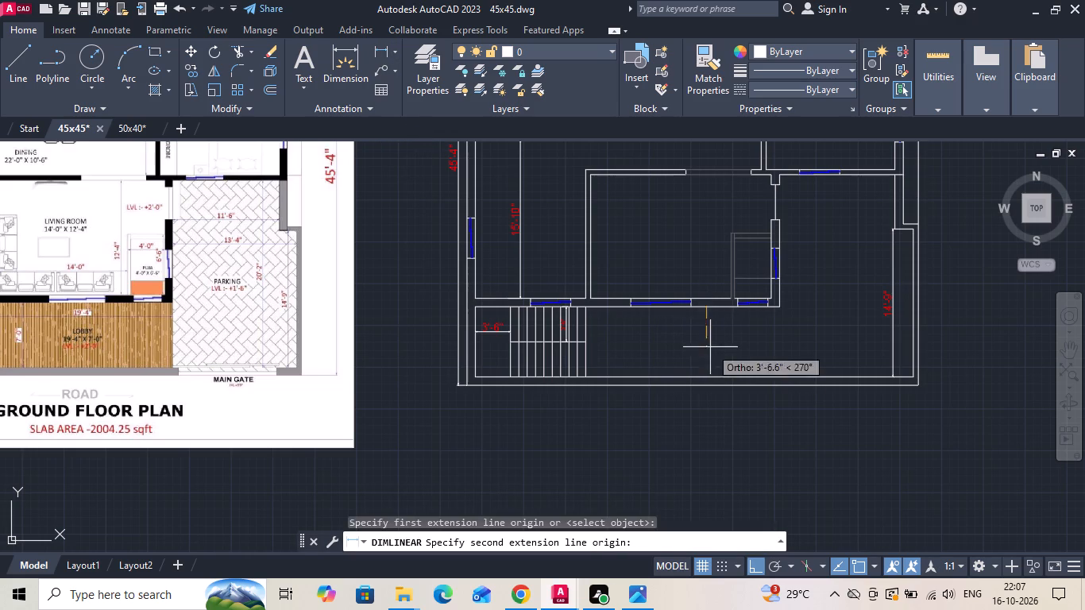
pyautogui.scroll(2, 711, 373)
pyautogui.click(697, 384)
pyautogui.doubleClick(697, 384)
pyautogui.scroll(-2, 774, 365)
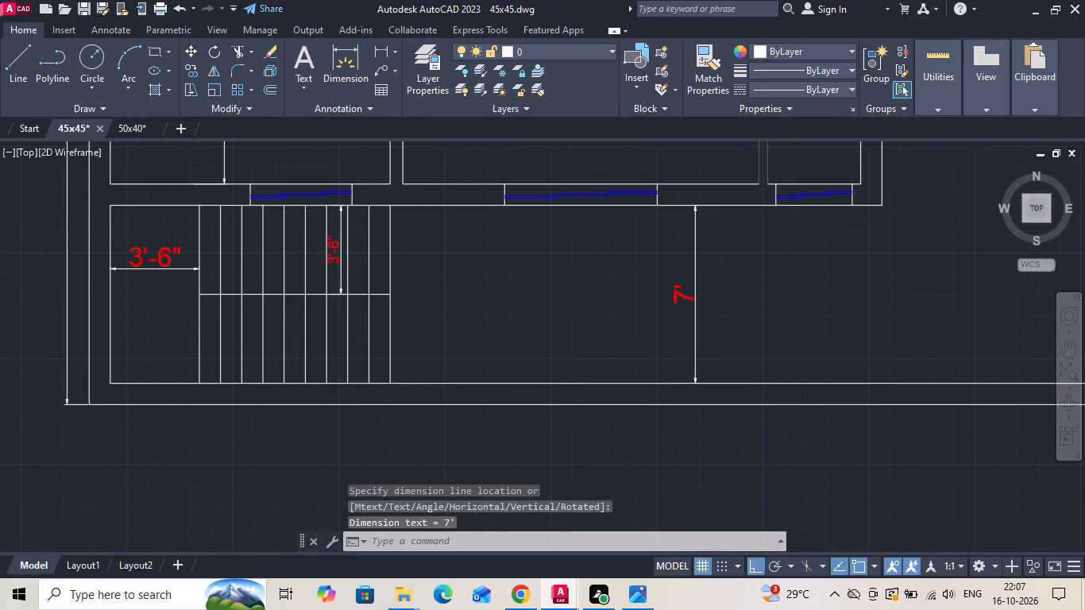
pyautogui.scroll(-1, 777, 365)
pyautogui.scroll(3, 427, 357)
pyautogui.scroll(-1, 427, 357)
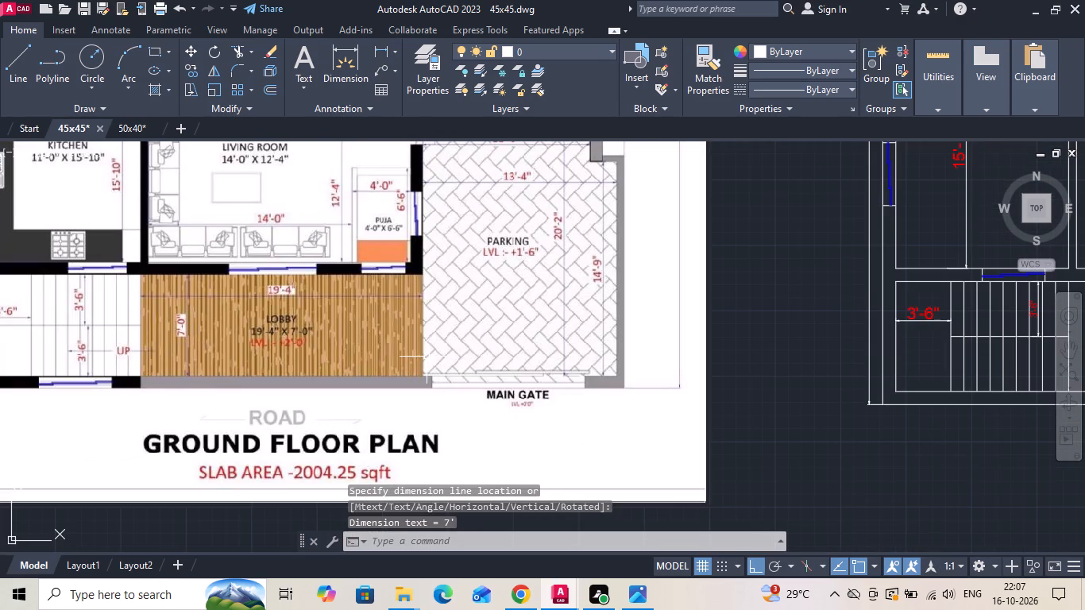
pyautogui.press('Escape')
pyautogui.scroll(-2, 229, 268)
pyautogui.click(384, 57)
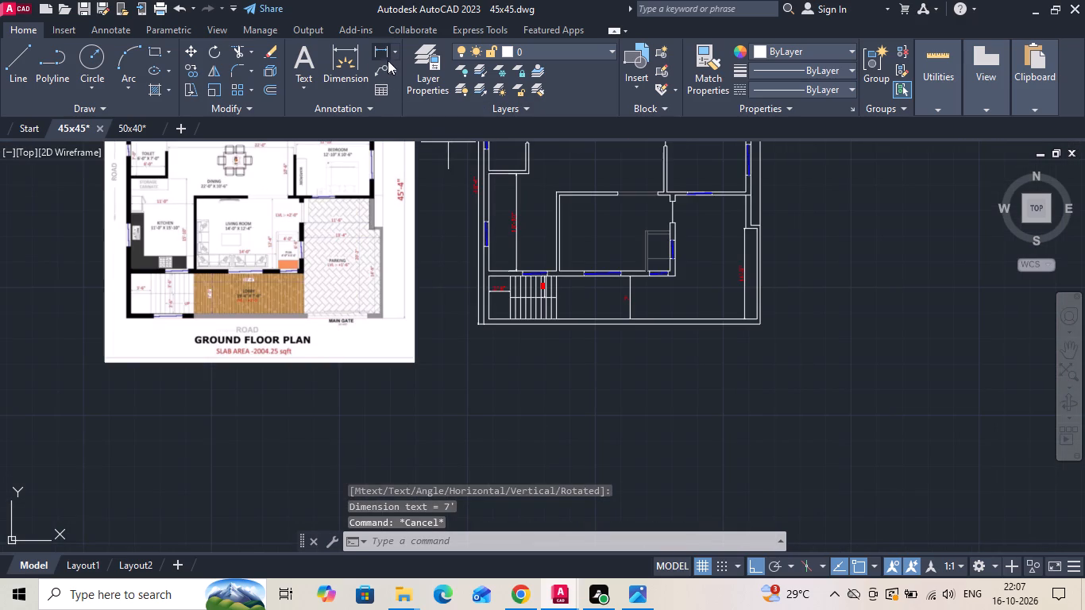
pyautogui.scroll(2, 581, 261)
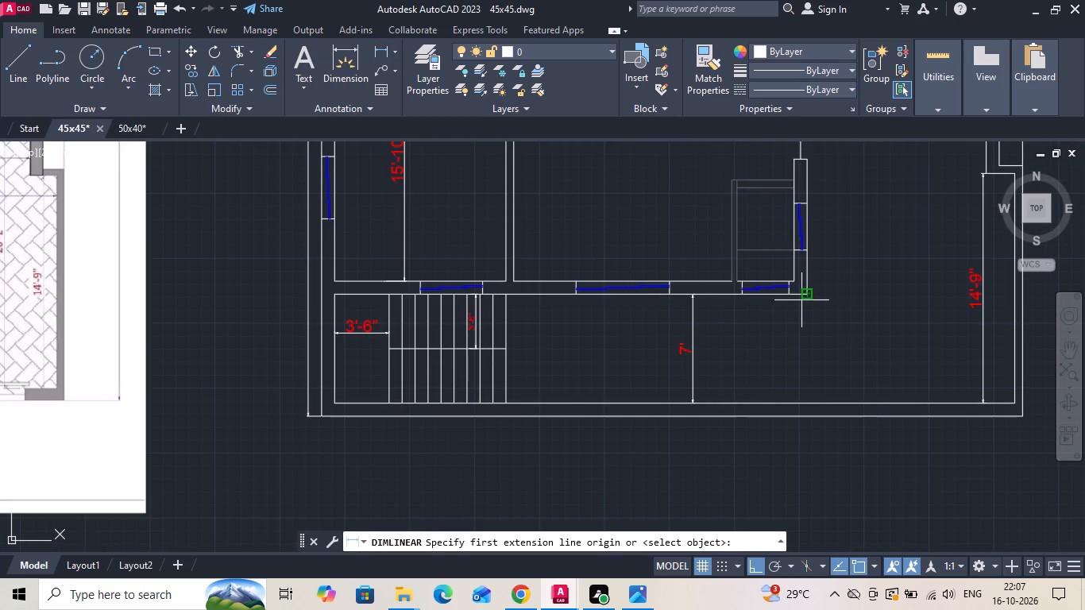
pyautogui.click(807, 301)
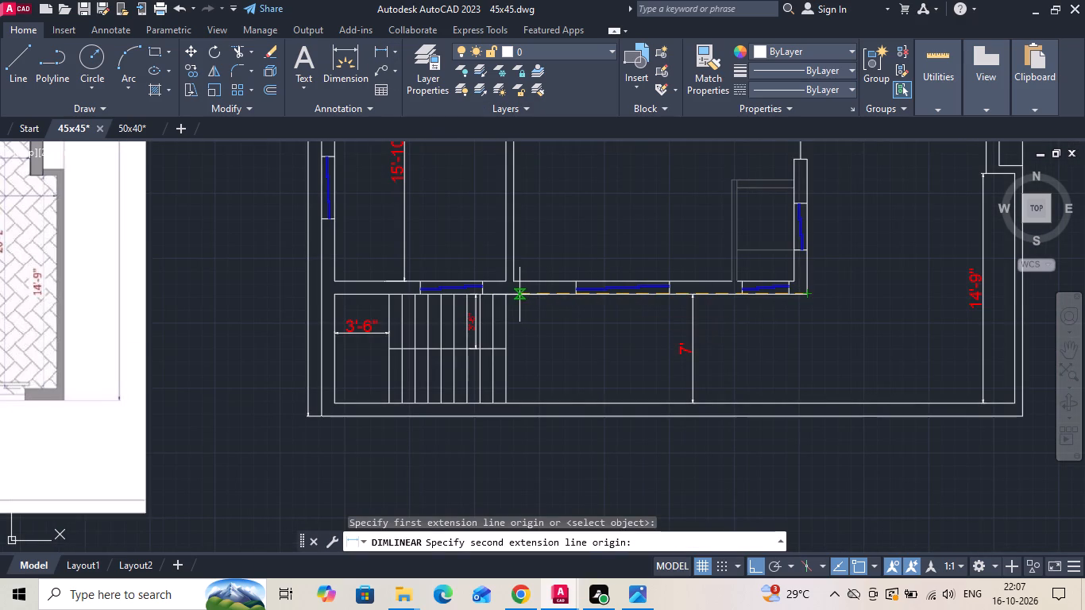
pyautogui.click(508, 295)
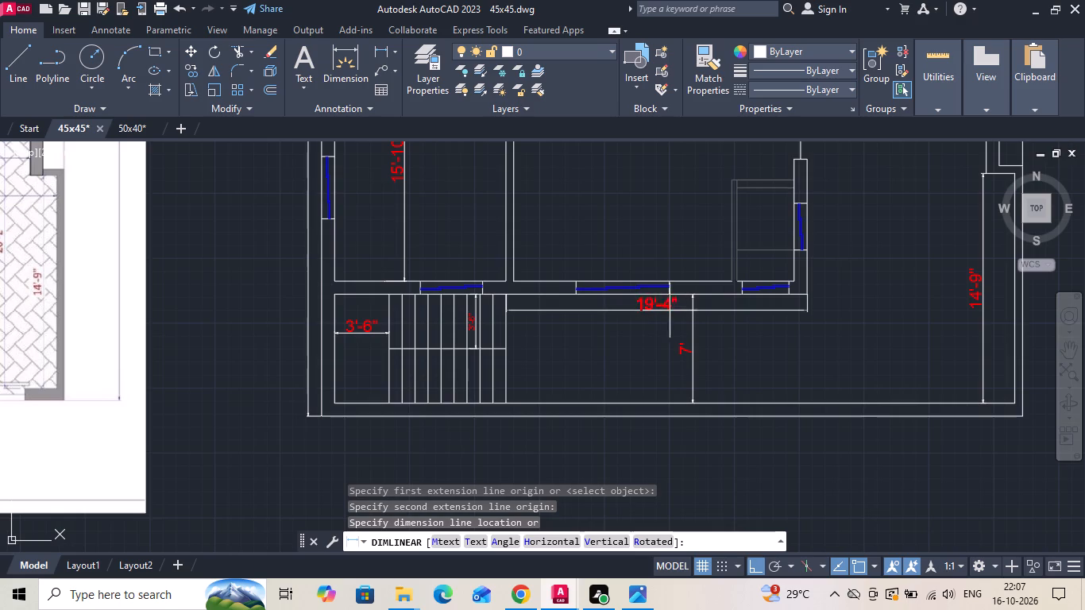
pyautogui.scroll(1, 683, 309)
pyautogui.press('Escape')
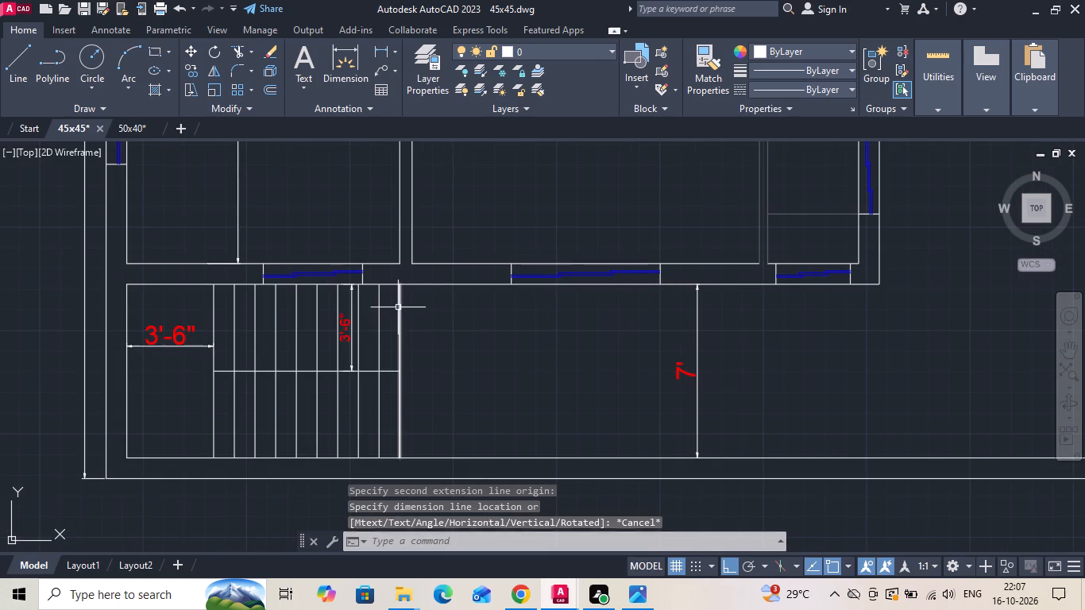
# Dimension the lobby's width, from the last stair line to the outer corner beside the puja room, just below the living room wall.
pyautogui.press('space')
pyautogui.click(397, 297)
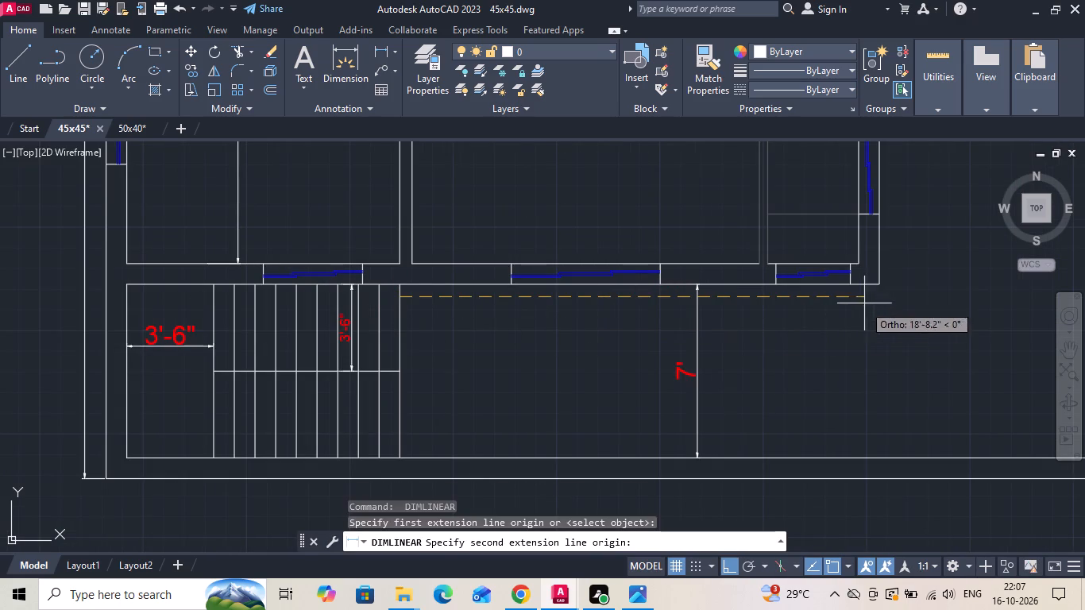
pyautogui.click(882, 285)
pyautogui.click(840, 311)
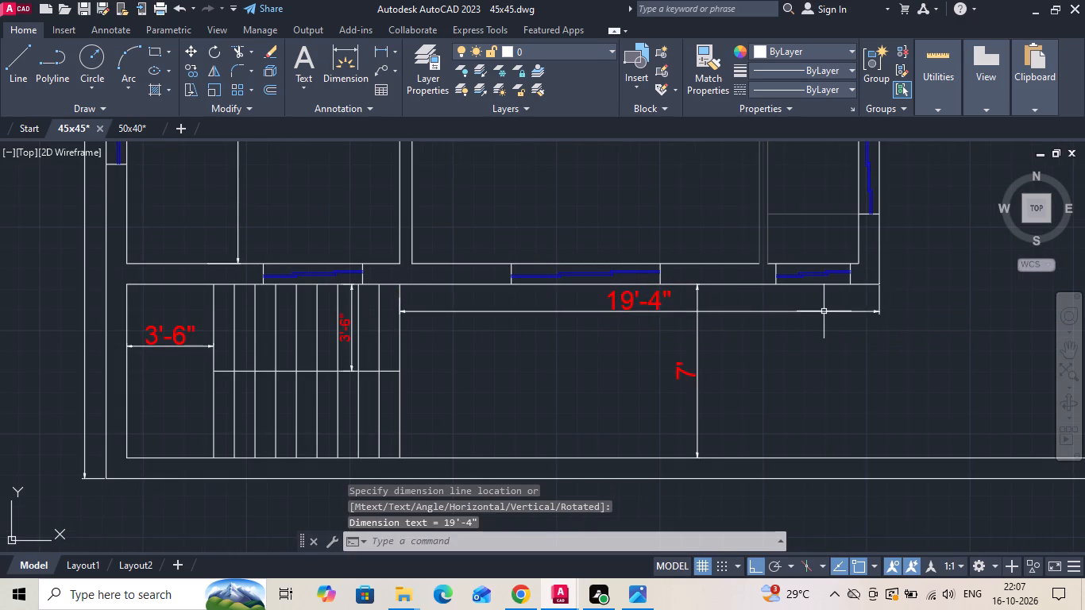
# Extend the outer wall line beside the puja room to the front boundary wall, closing the lobby's parking side.
pyautogui.scroll(-2, 793, 311)
pyautogui.write('ex')
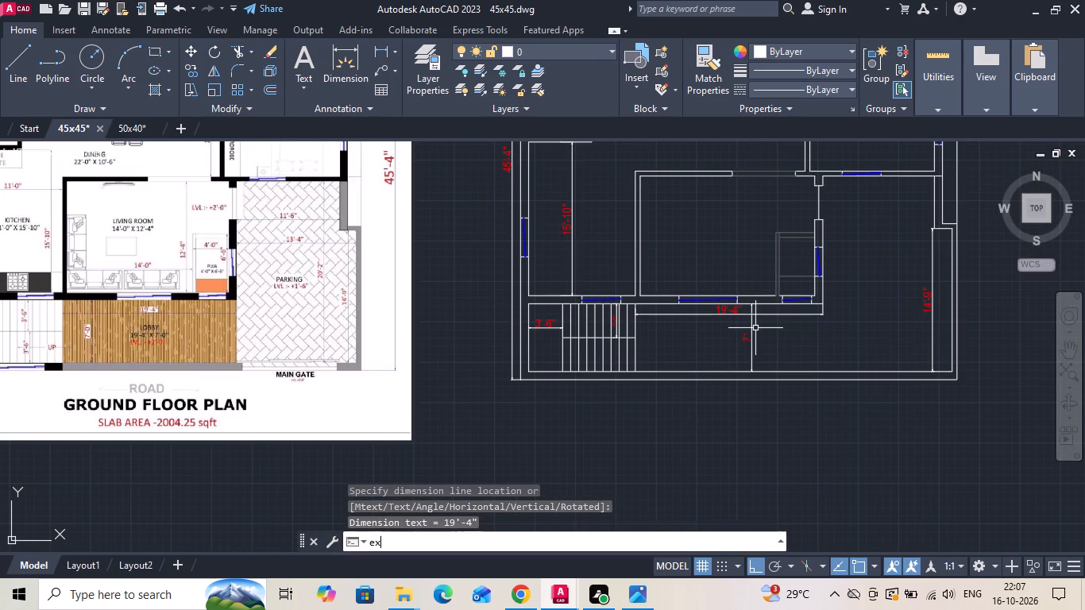
pyautogui.press('Escape')
pyautogui.write('ex')
pyautogui.press('space')
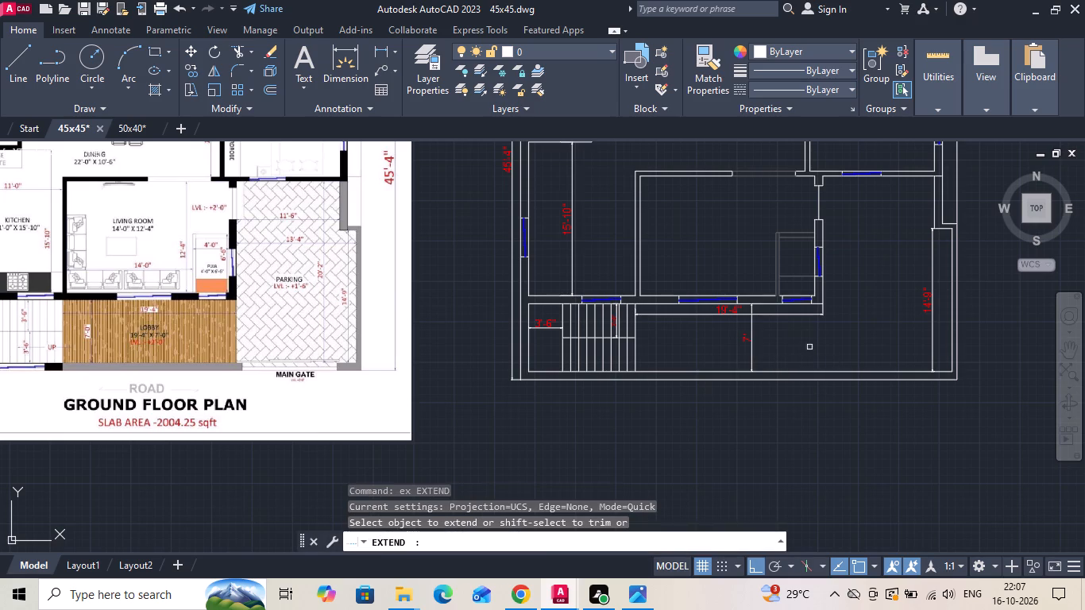
pyautogui.click(824, 292)
pyautogui.press('Escape')
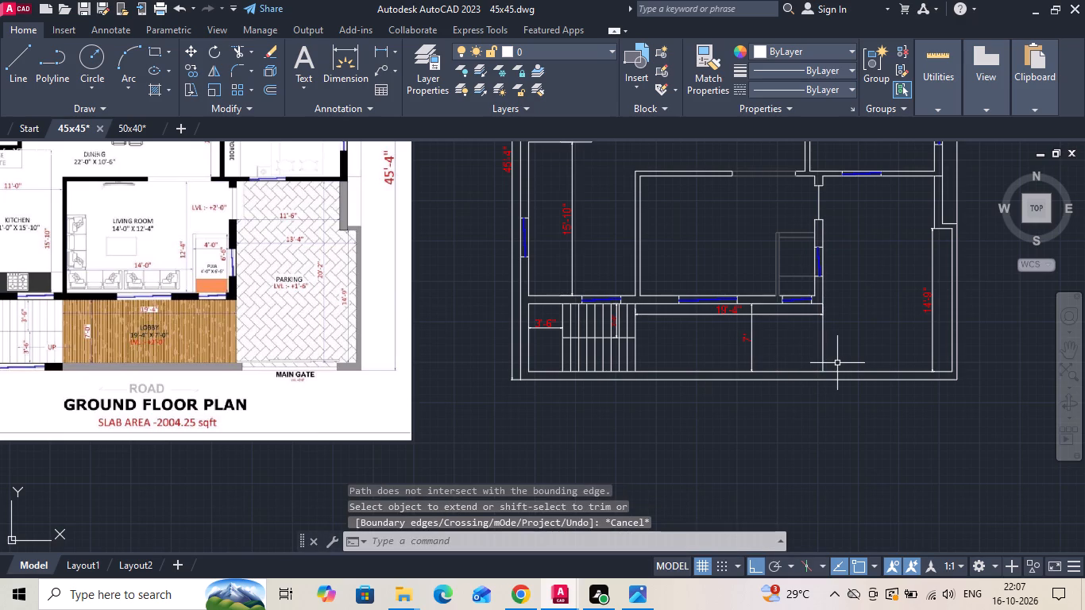
# Offset the lobby's parking-side line 12 inches toward the parking area.
pyautogui.press('o')
pyautogui.press('space')
pyautogui.scroll(1, 811, 373)
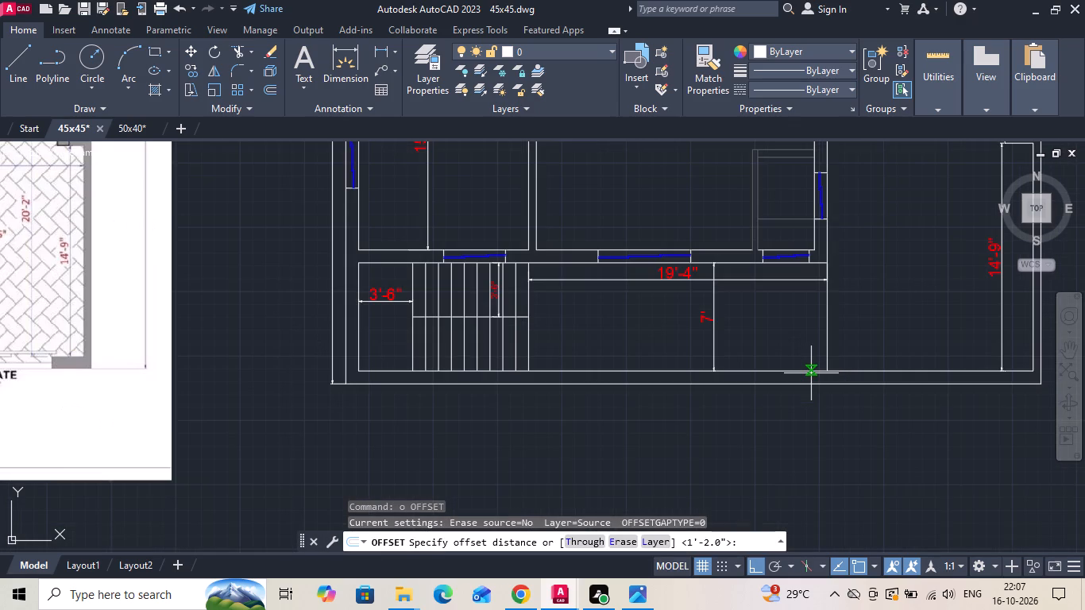
pyautogui.scroll(-1, 809, 374)
pyautogui.scroll(2, 168, 365)
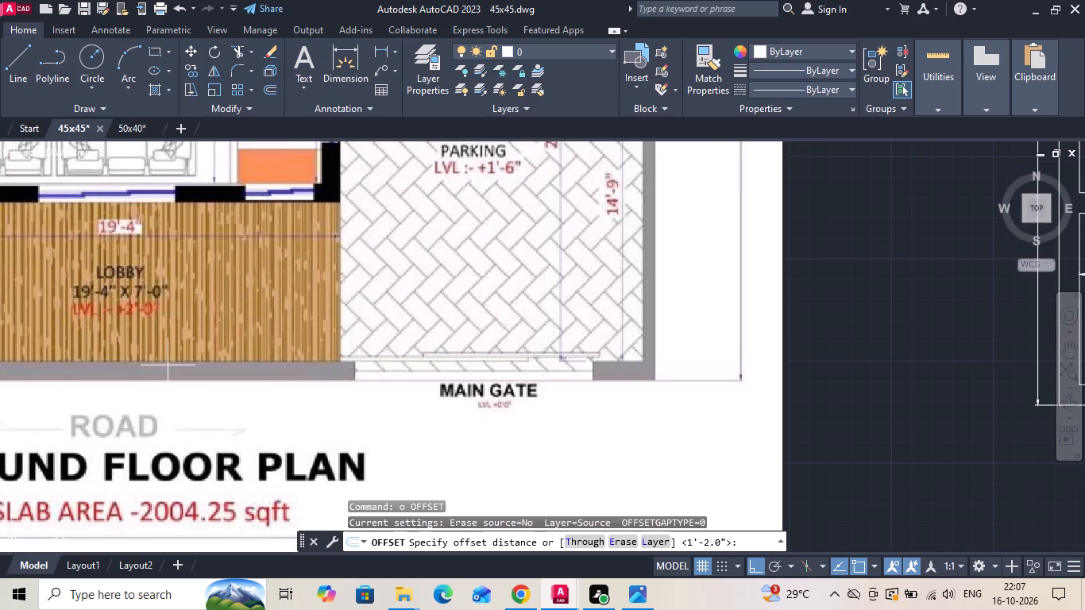
pyautogui.write('12')
pyautogui.press('space')
pyautogui.scroll(-2, 258, 353)
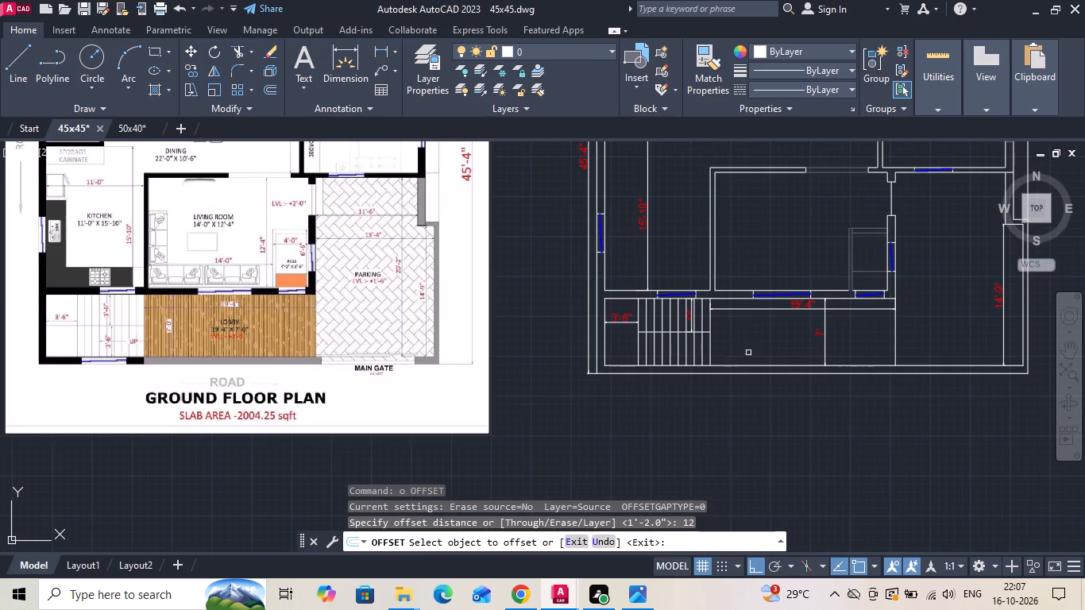
pyautogui.moveTo(894, 353); pyautogui.dragTo(907, 352)
pyautogui.click(929, 351)
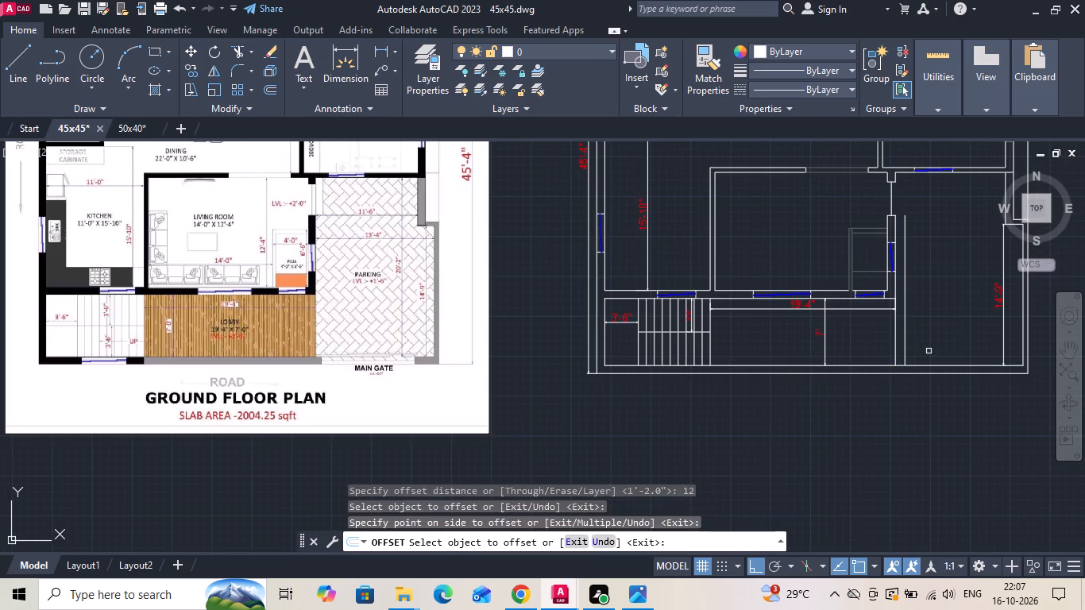
pyautogui.press('Escape')
# Extend the offset line to the front wall's outer face and trim off its upper part, leaving a gate jamb across the wall.
pyautogui.write('ex')
pyautogui.press('space')
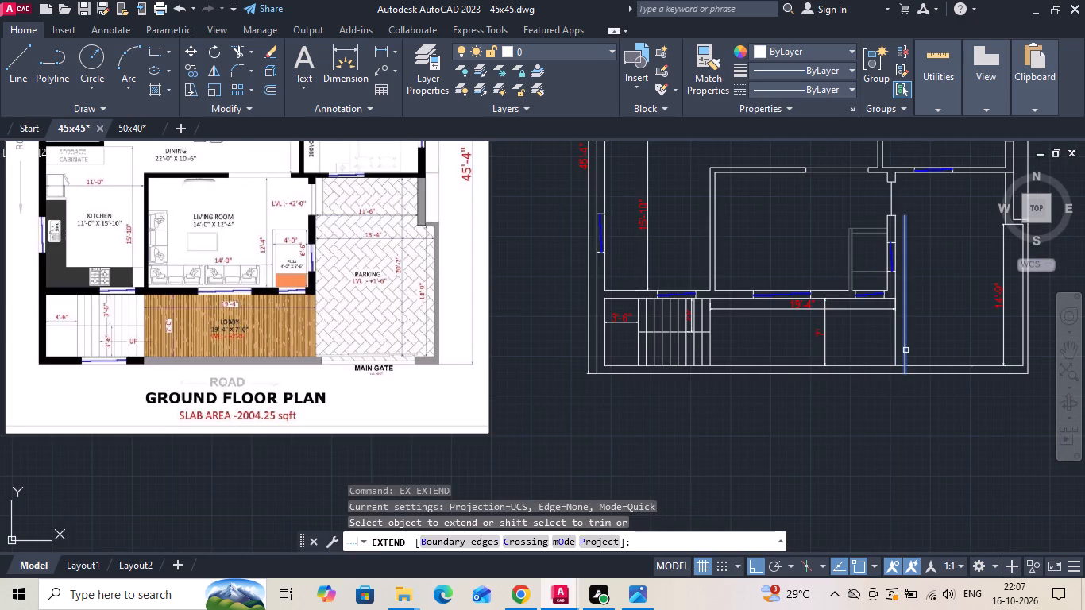
pyautogui.click(905, 351)
pyautogui.press('Escape')
pyautogui.write('tr')
pyautogui.press('space')
pyautogui.click(905, 351)
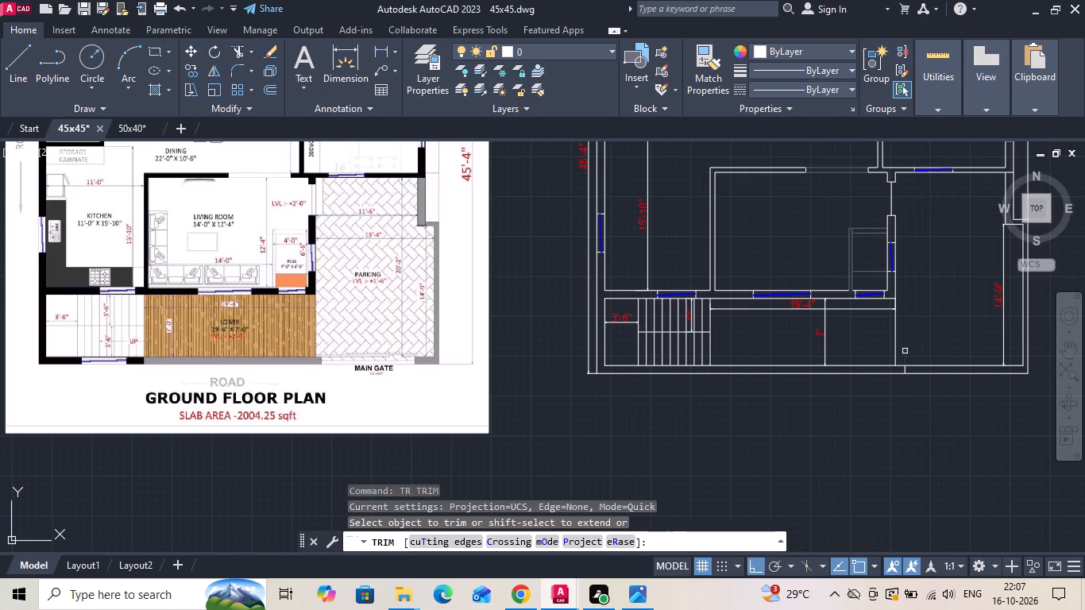
pyautogui.scroll(2, 464, 371)
pyautogui.press('Escape')
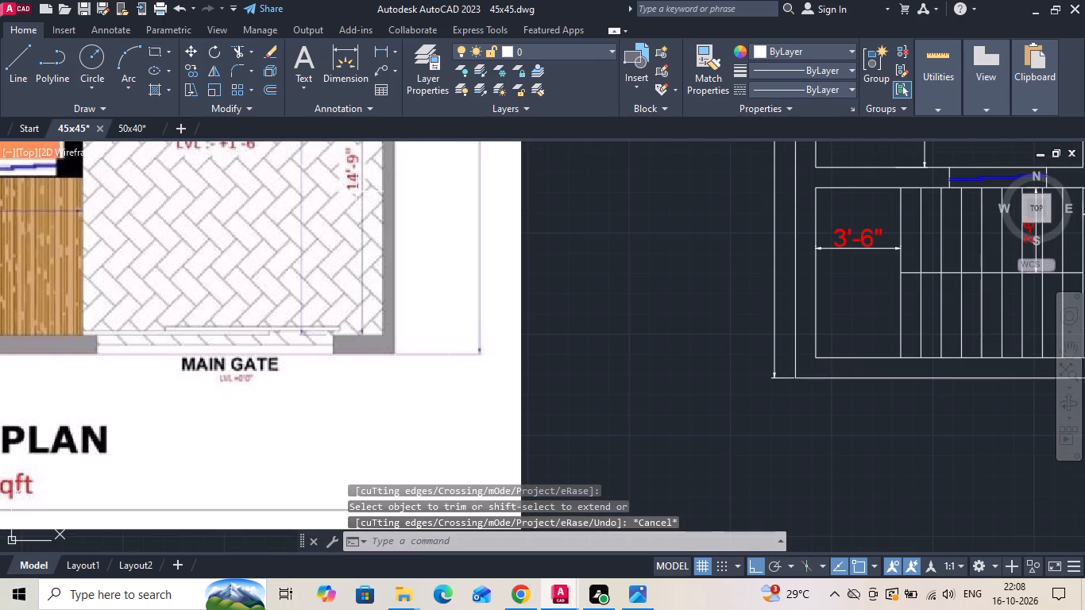
# Measure the main gate opening's width on the reference image.
pyautogui.click(373, 53)
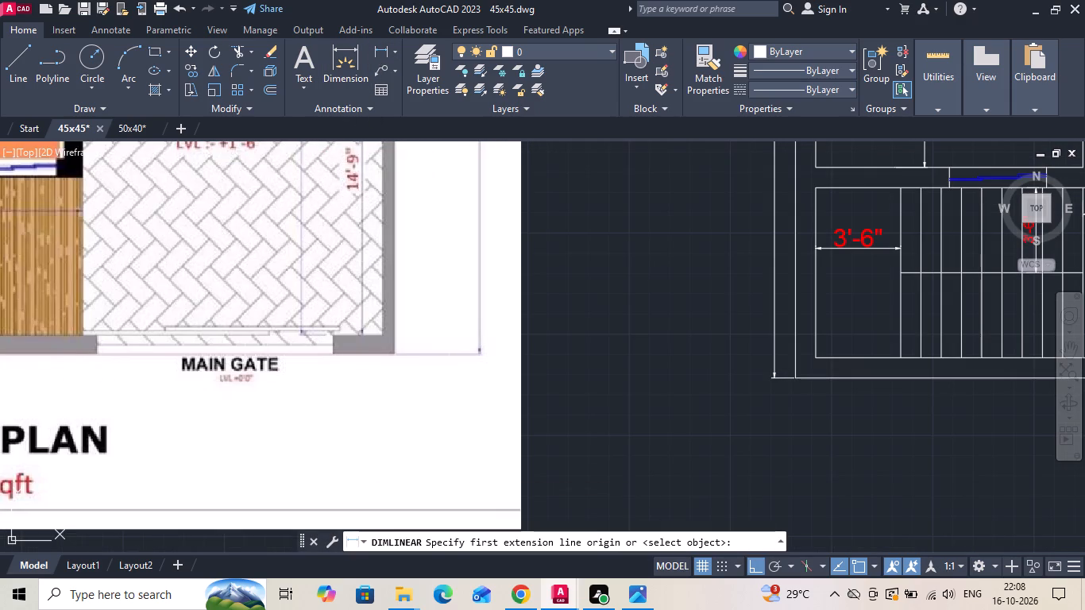
pyautogui.click(98, 365)
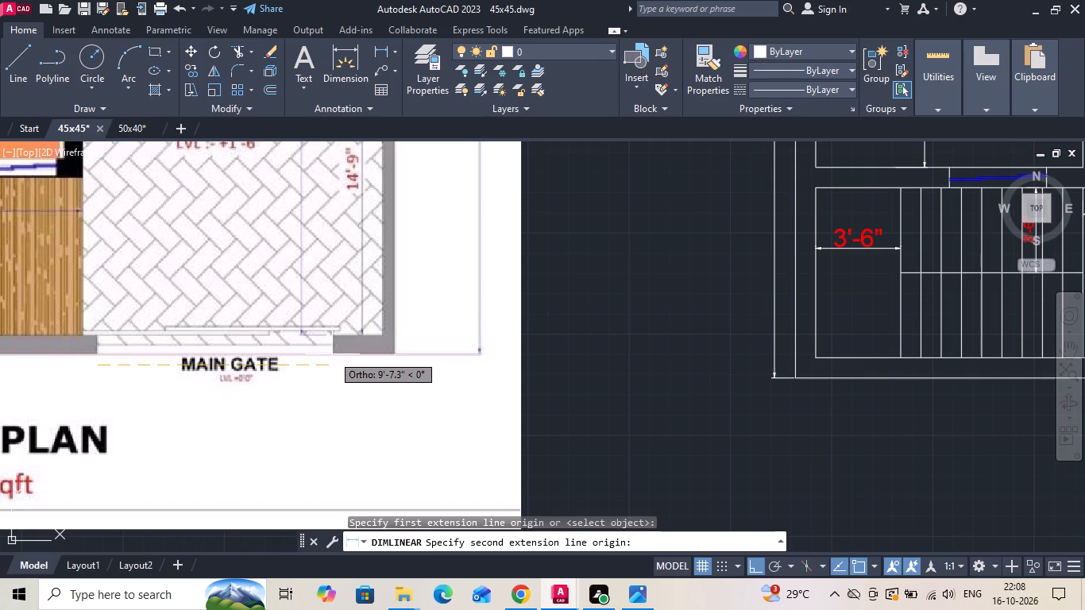
pyautogui.press('Escape')
# Copy the gate jamb line 10' along the front wall, away from the lobby, to mark the opening's other side.
pyautogui.scroll(-2, 178, 349)
pyautogui.scroll(1, 793, 360)
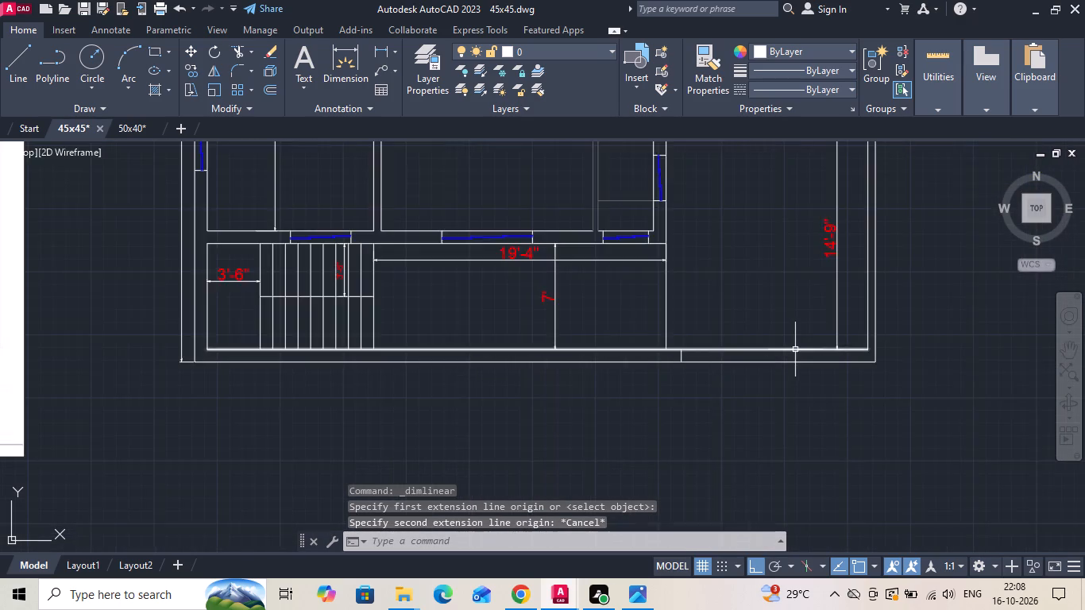
pyautogui.scroll(1, 795, 349)
pyautogui.click(632, 365)
pyautogui.click(576, 356)
pyautogui.rightClick(613, 306)
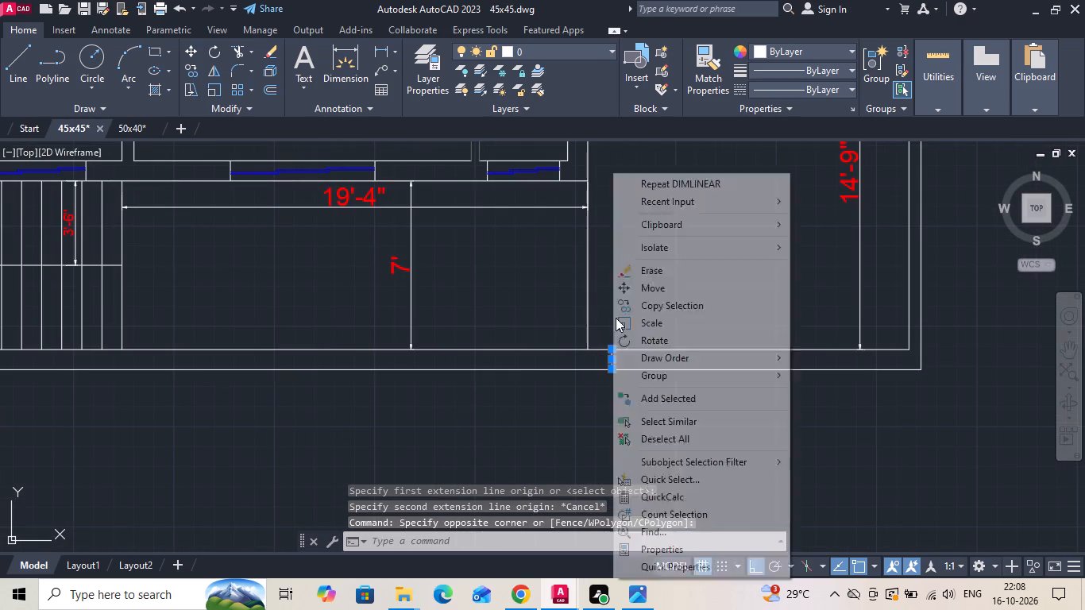
pyautogui.click(629, 313)
pyautogui.moveTo(651, 303); pyautogui.dragTo(702, 307)
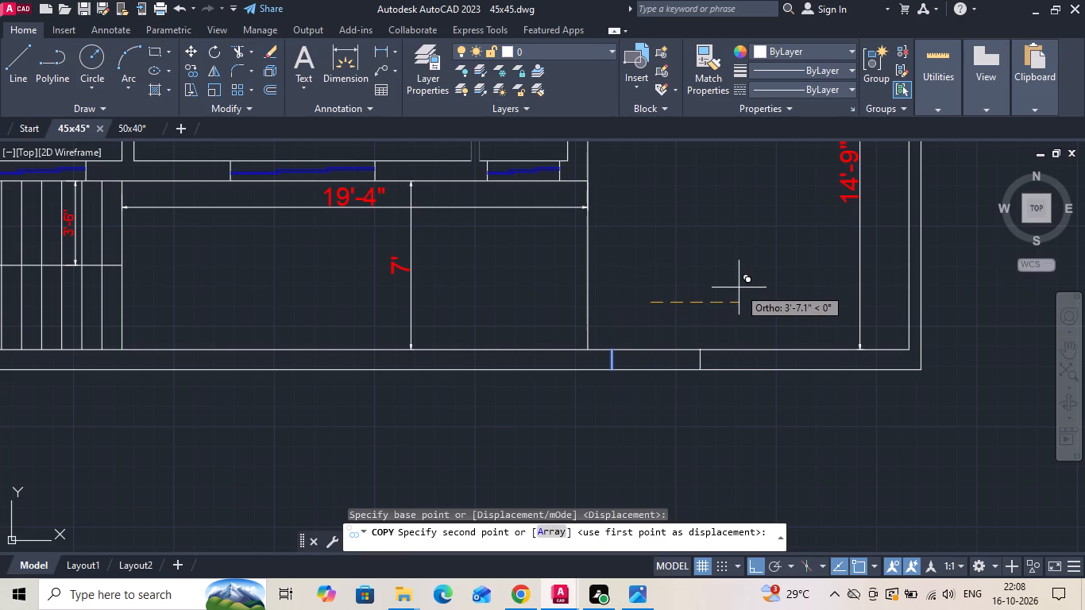
pyautogui.write("10'")
pyautogui.press('Return')
pyautogui.press('Escape')
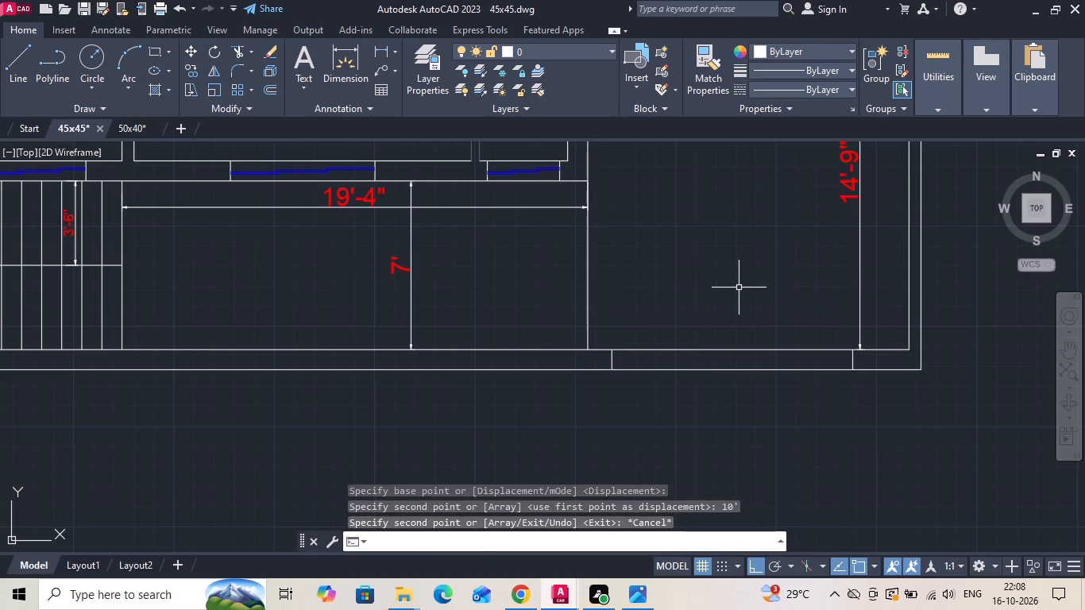
# Trim the front wall's inner line between the two gate jambs.
pyautogui.scroll(-3, 742, 297)
pyautogui.scroll(1, 741, 307)
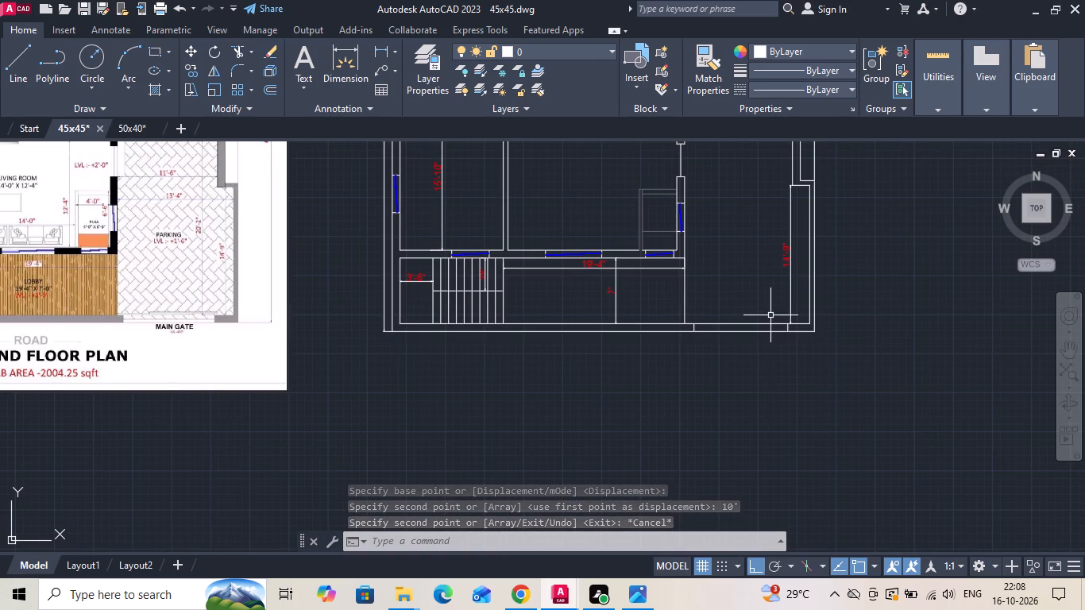
pyautogui.scroll(2, 770, 314)
pyautogui.write('tr')
pyautogui.press('space')
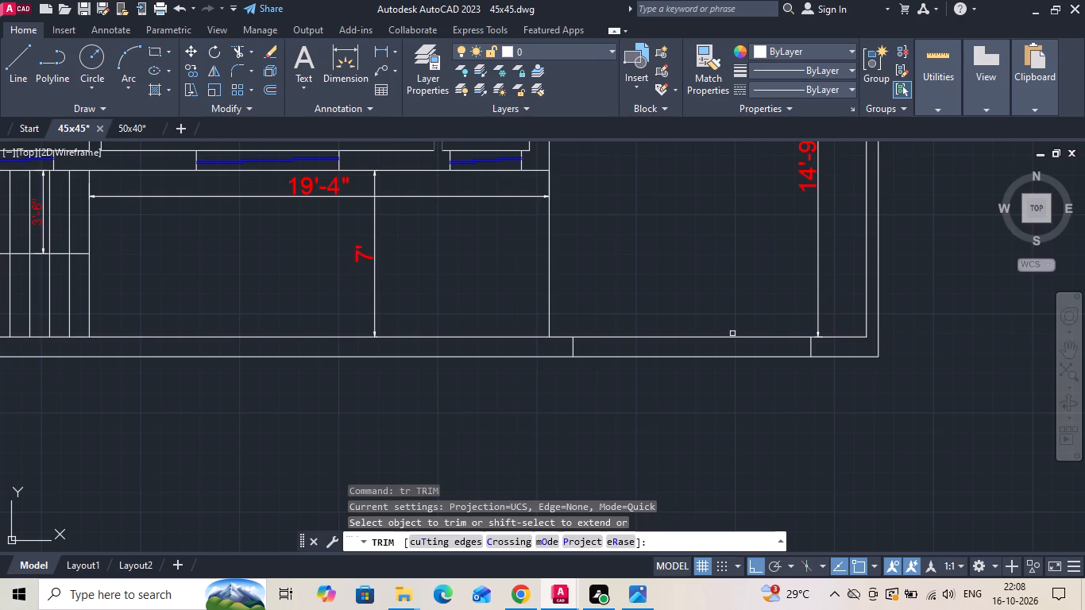
pyautogui.click(727, 338)
pyautogui.press('Escape')
# Draw a line across the main gate opening between the midpoints of the two jambs.
pyautogui.write('l')
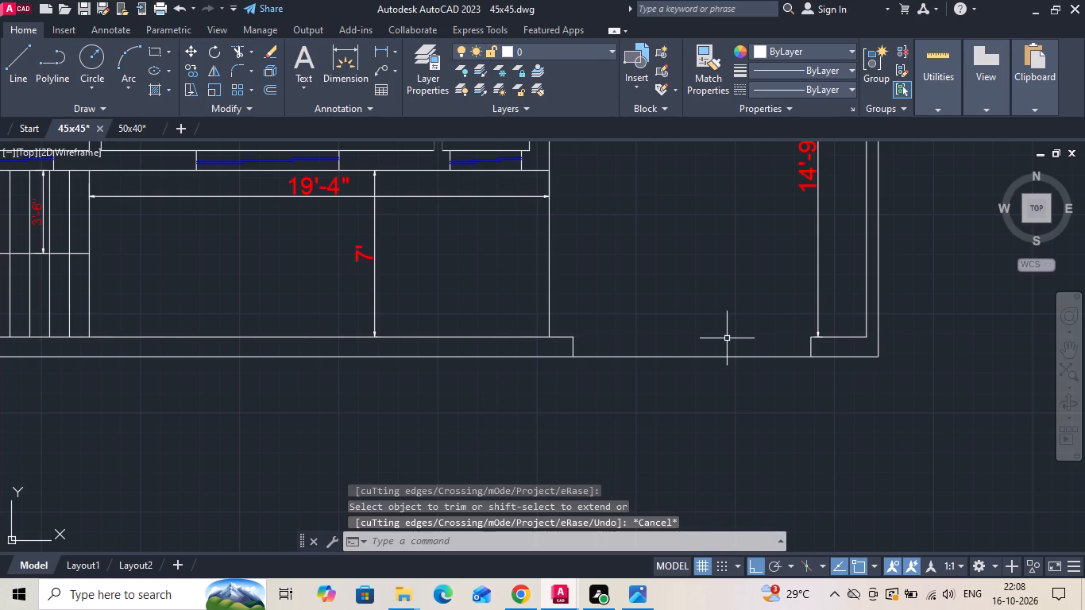
pyautogui.press('space')
pyautogui.scroll(1, 789, 344)
pyautogui.click(827, 352)
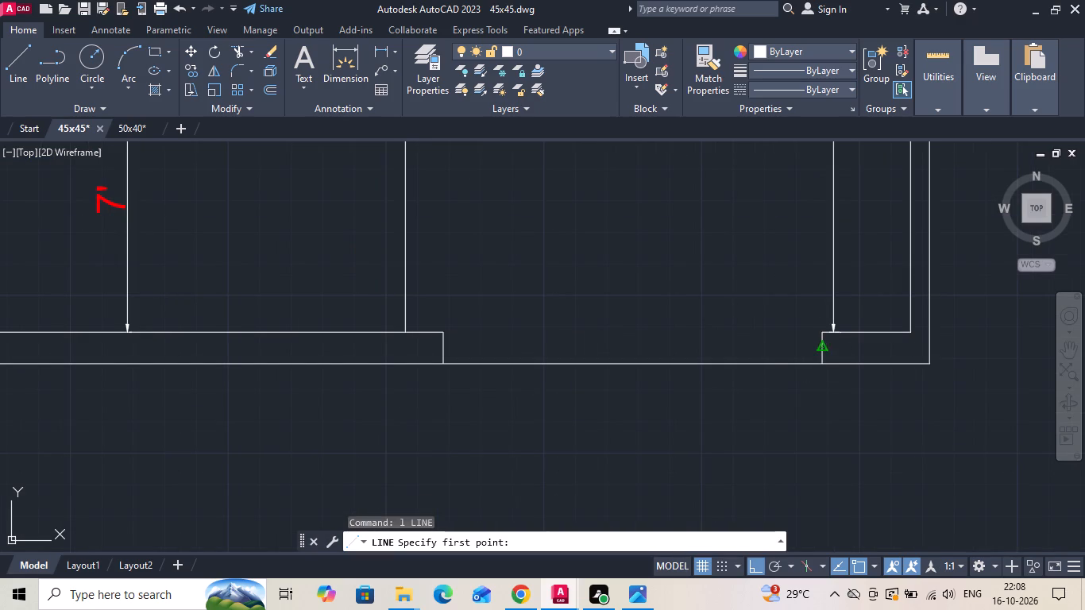
pyautogui.click(447, 344)
pyautogui.press('Escape')
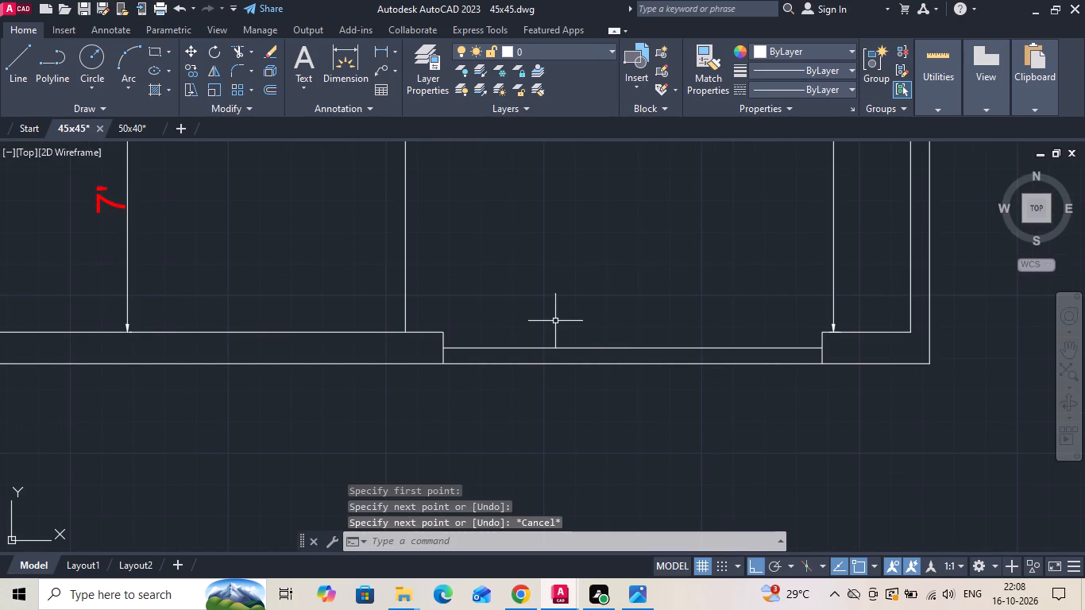
# Offset the gate line 1 inch toward the parking area twice, making three parallel gate lines.
pyautogui.write('o 1')
pyautogui.press('space')
pyautogui.moveTo(562, 347); pyautogui.dragTo(564, 338)
pyautogui.click(577, 307)
pyautogui.click(579, 344)
pyautogui.click(589, 332)
pyautogui.press('Escape')
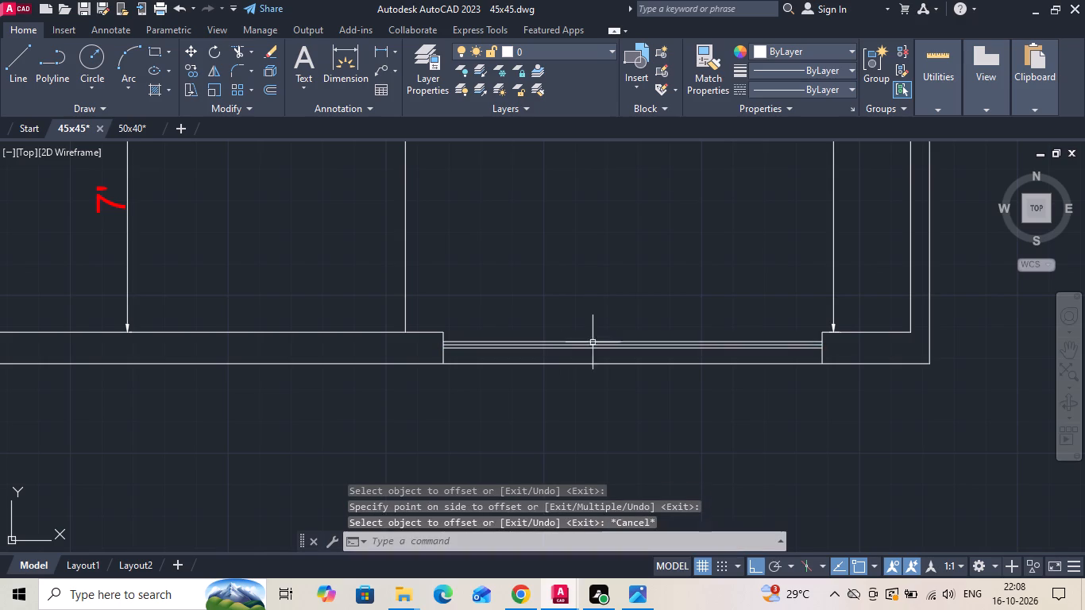
# Draw a short perpendicular line across the three gate lines at their midpoint.
pyautogui.write('l')
pyautogui.press('space')
pyautogui.scroll(1, 619, 373)
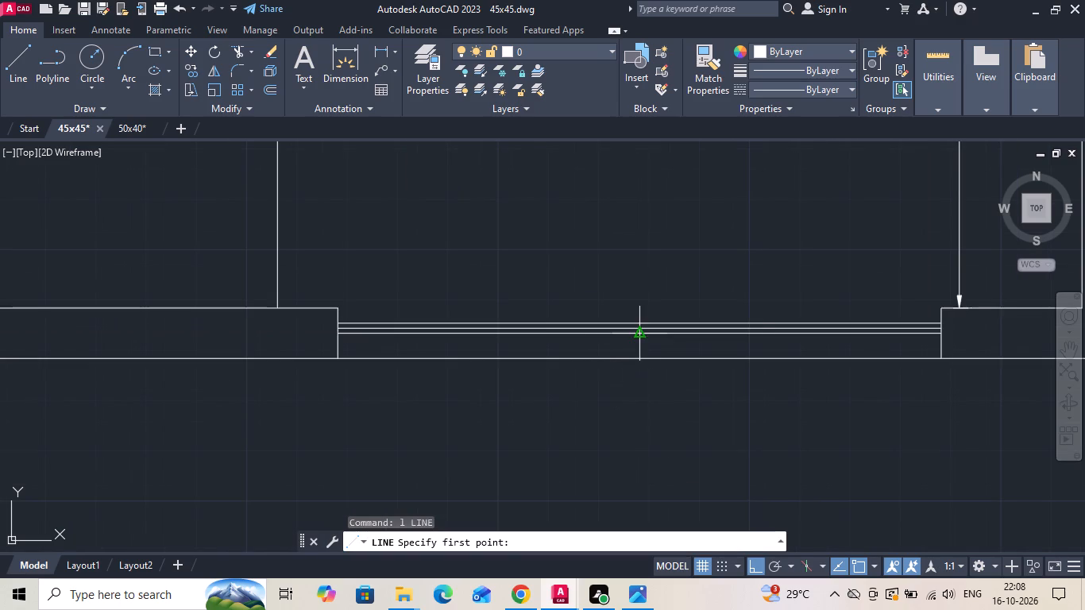
pyautogui.scroll(2, 633, 338)
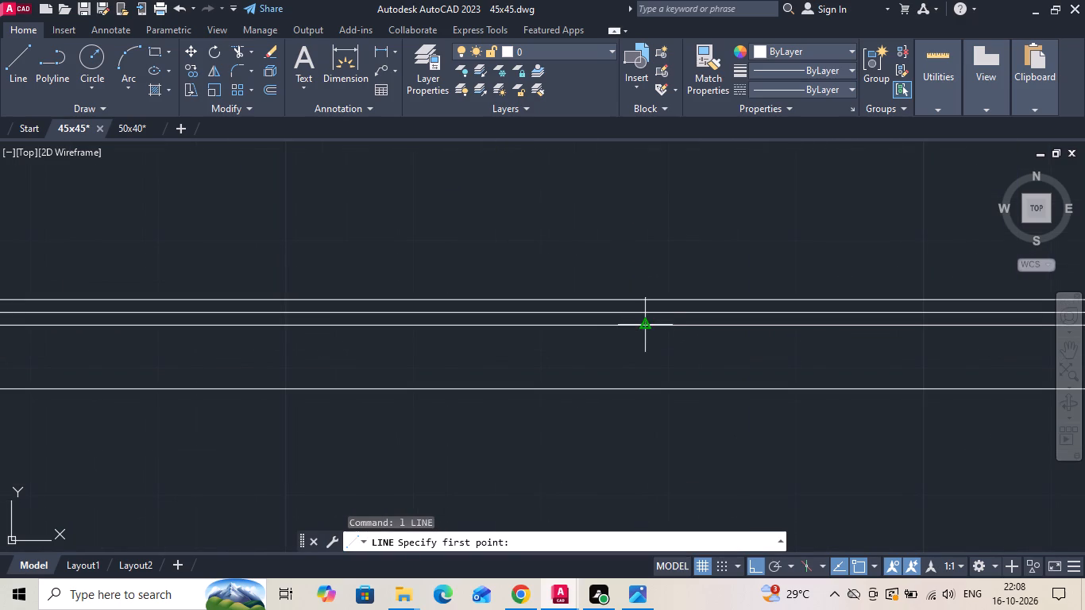
pyautogui.click(642, 326)
pyautogui.click(643, 299)
pyautogui.press('Escape')
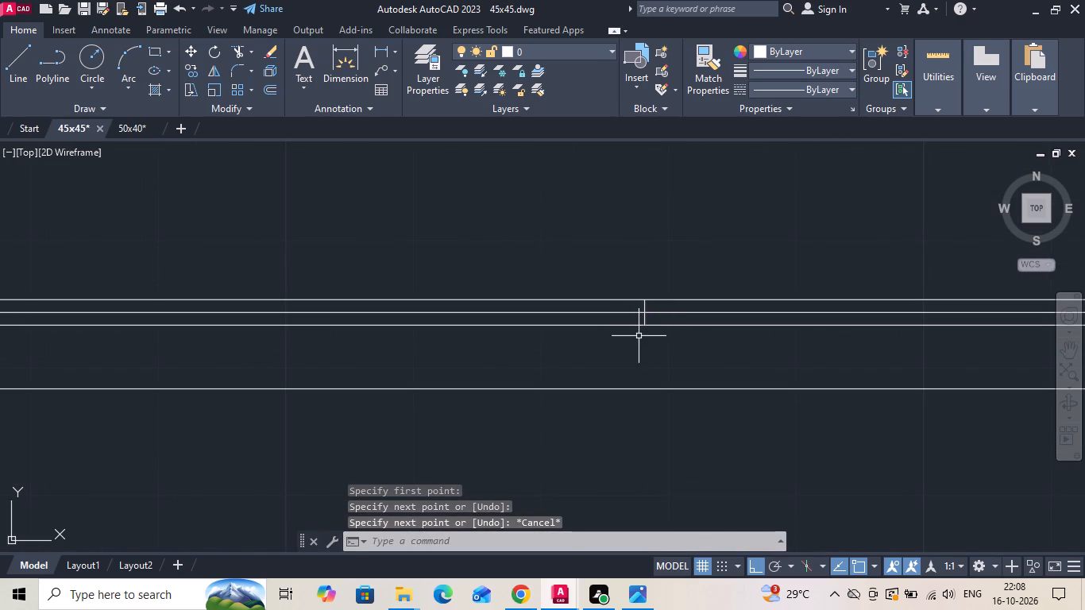
# Trim the outer gate line on the lobby half and the inner gate line on the other half, forming two staggered sliding panels.
pyautogui.write('tr')
pyautogui.press('space')
pyautogui.click(632, 323)
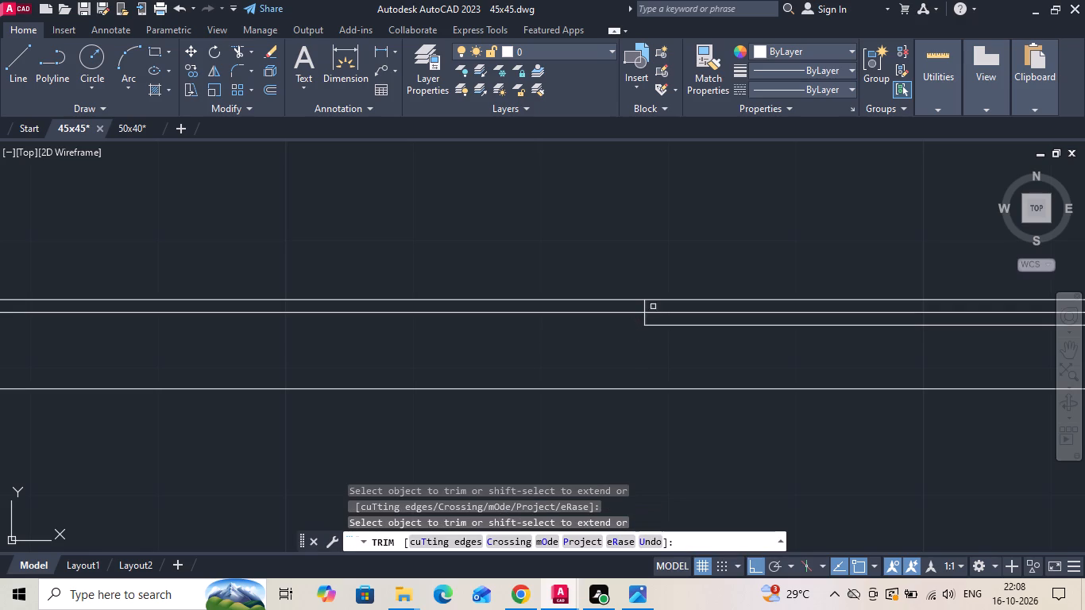
pyautogui.click(655, 296)
pyautogui.click(653, 301)
pyautogui.press('Escape')
# Move the gate panel lines toward the parking area so their middle line aligns with the front wall's inner face.
pyautogui.moveTo(662, 285); pyautogui.dragTo(656, 295)
pyautogui.moveTo(599, 353); pyautogui.dragTo(600, 346)
pyautogui.scroll(-2, 626, 247)
pyautogui.rightClick(600, 218)
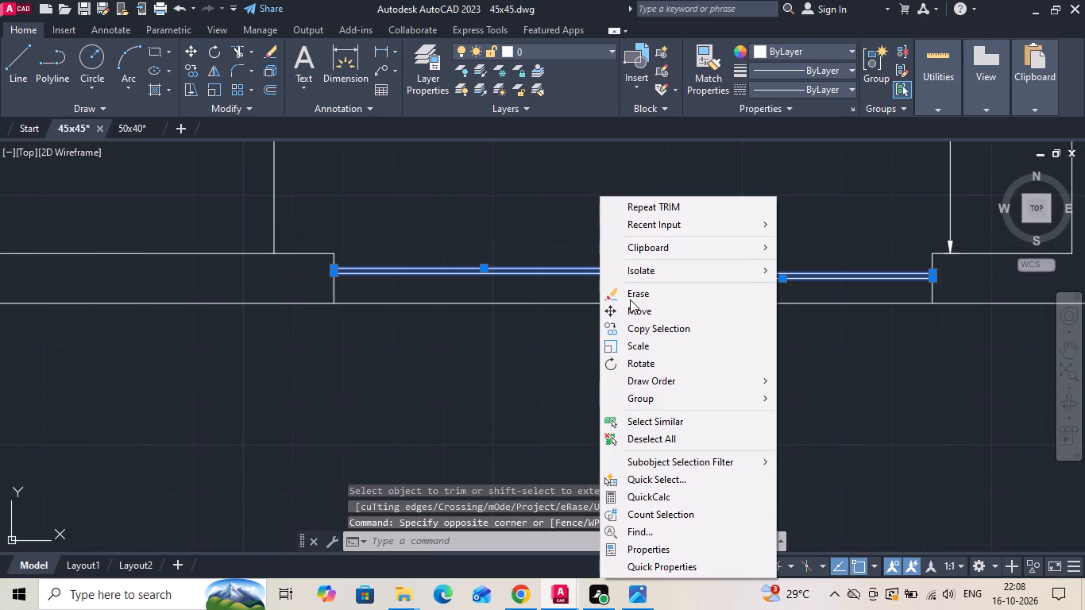
pyautogui.click(631, 306)
pyautogui.scroll(3, 346, 284)
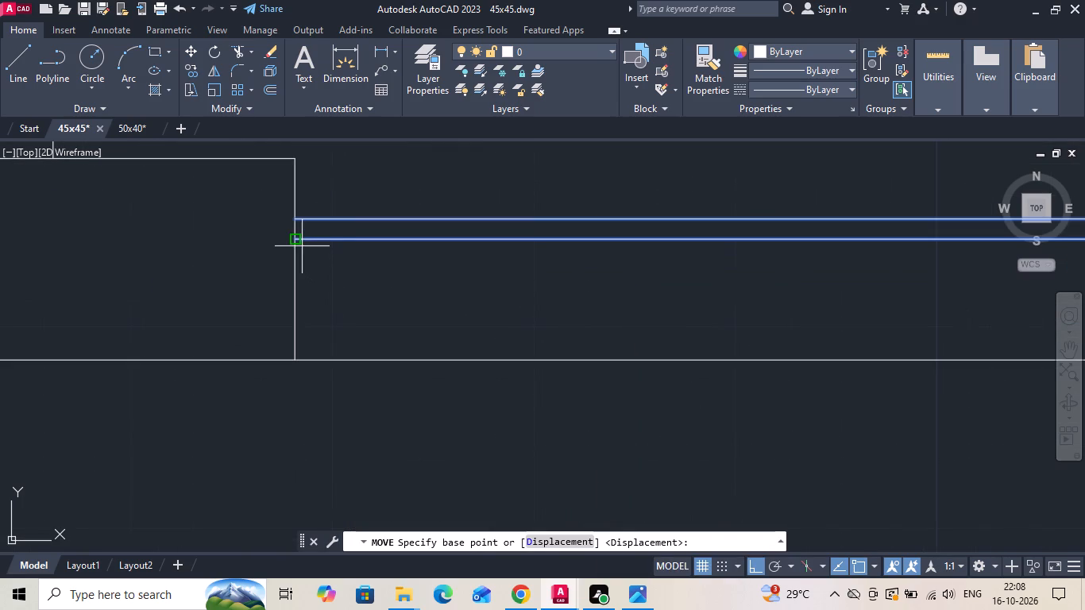
pyautogui.click(297, 241)
pyautogui.scroll(-1, 304, 246)
pyautogui.click(302, 189)
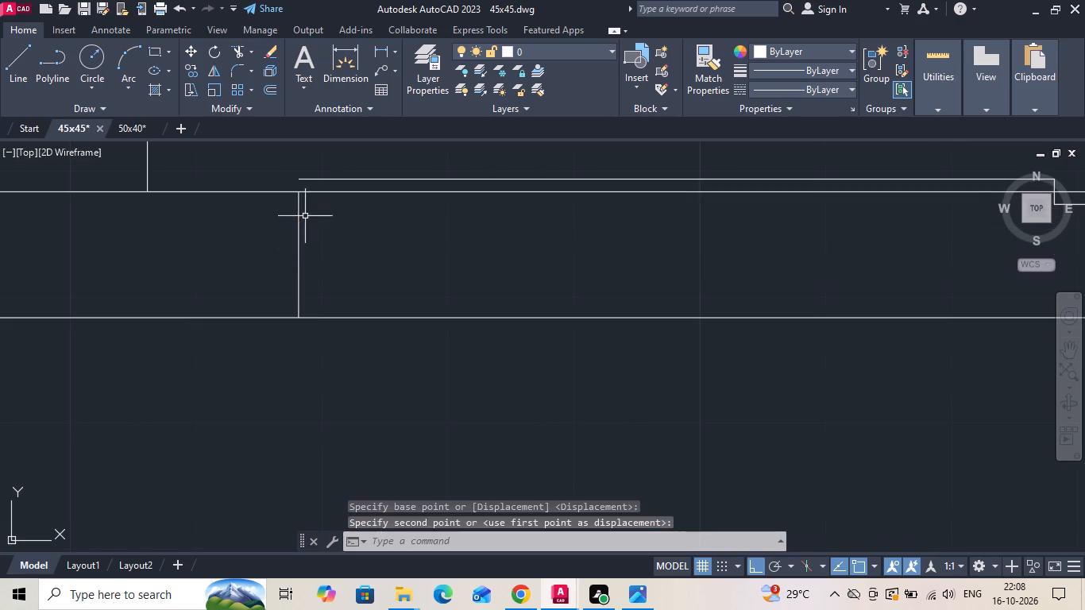
pyautogui.scroll(-1, 324, 298)
pyautogui.press('Escape')
pyautogui.scroll(-4, 342, 323)
pyautogui.scroll(-1, 546, 324)
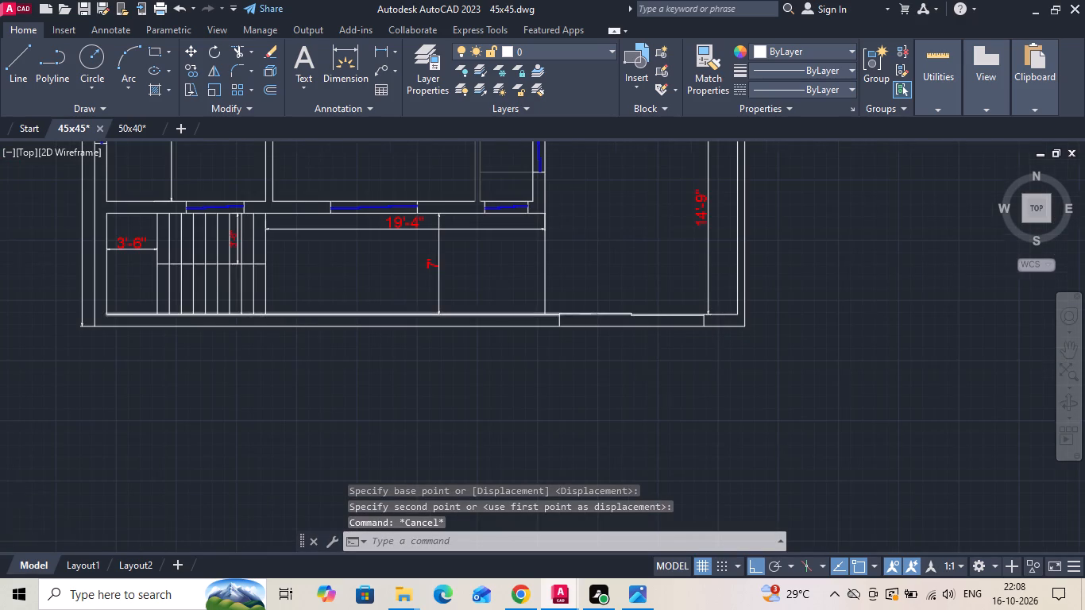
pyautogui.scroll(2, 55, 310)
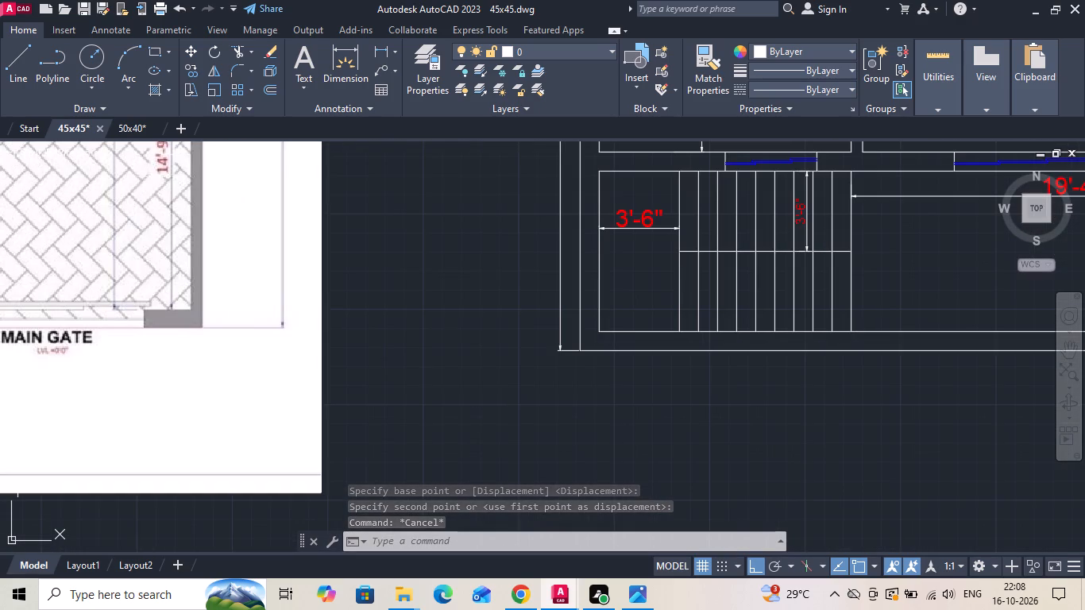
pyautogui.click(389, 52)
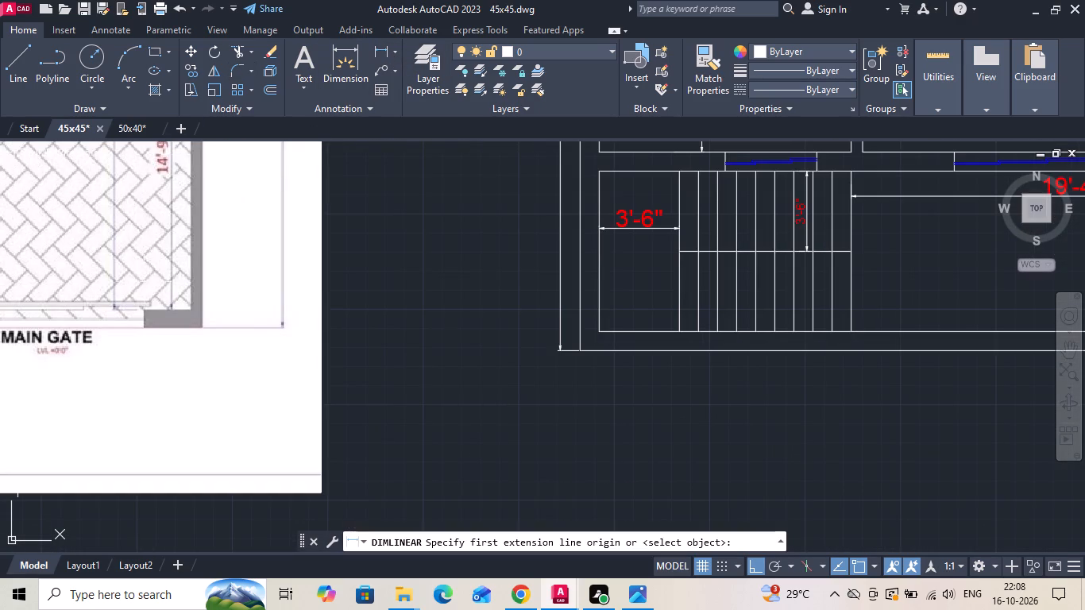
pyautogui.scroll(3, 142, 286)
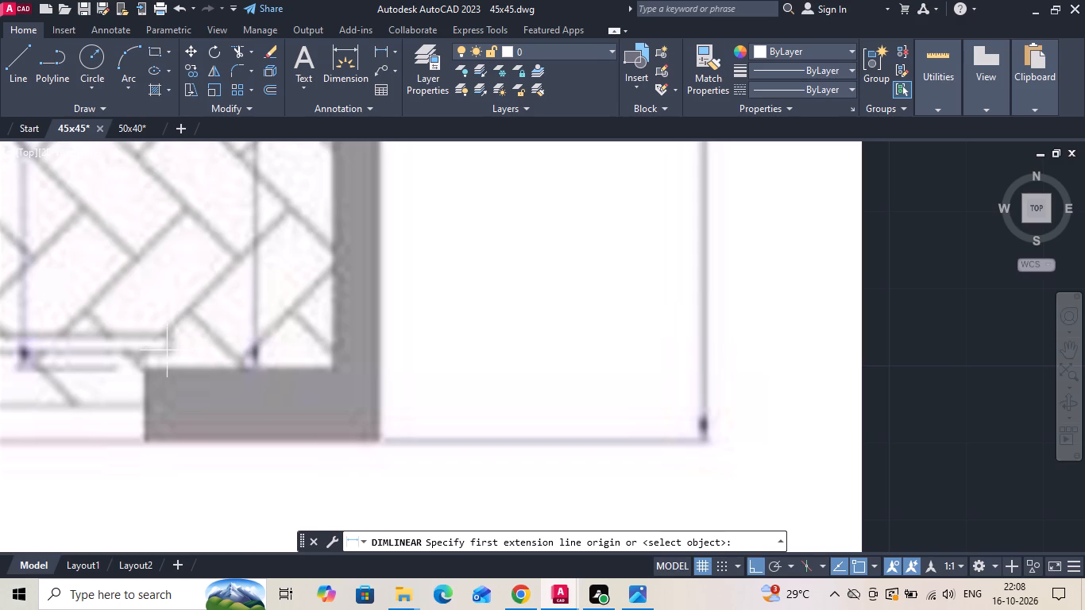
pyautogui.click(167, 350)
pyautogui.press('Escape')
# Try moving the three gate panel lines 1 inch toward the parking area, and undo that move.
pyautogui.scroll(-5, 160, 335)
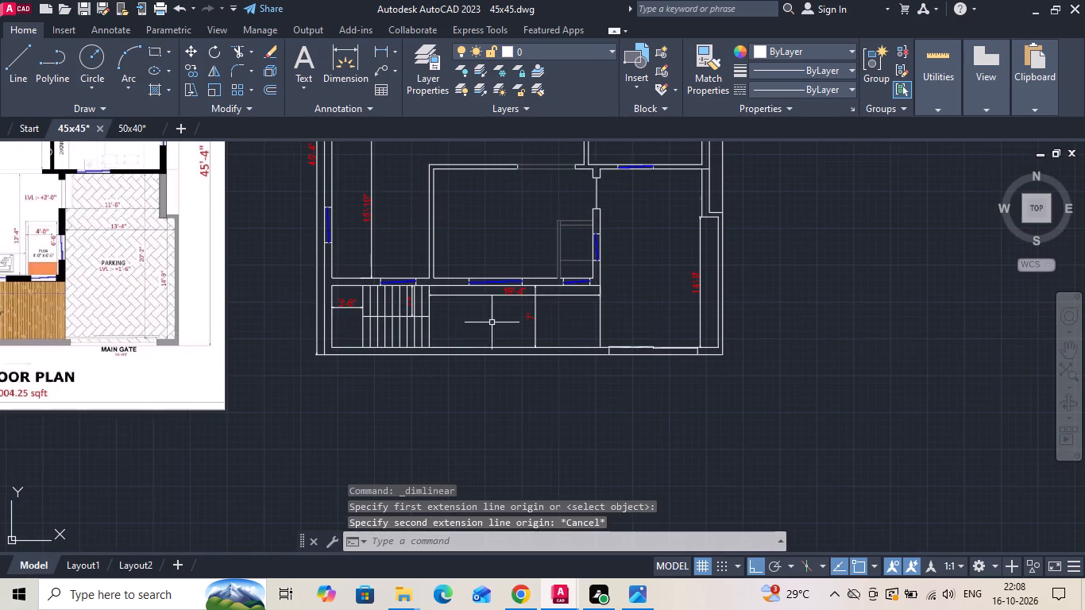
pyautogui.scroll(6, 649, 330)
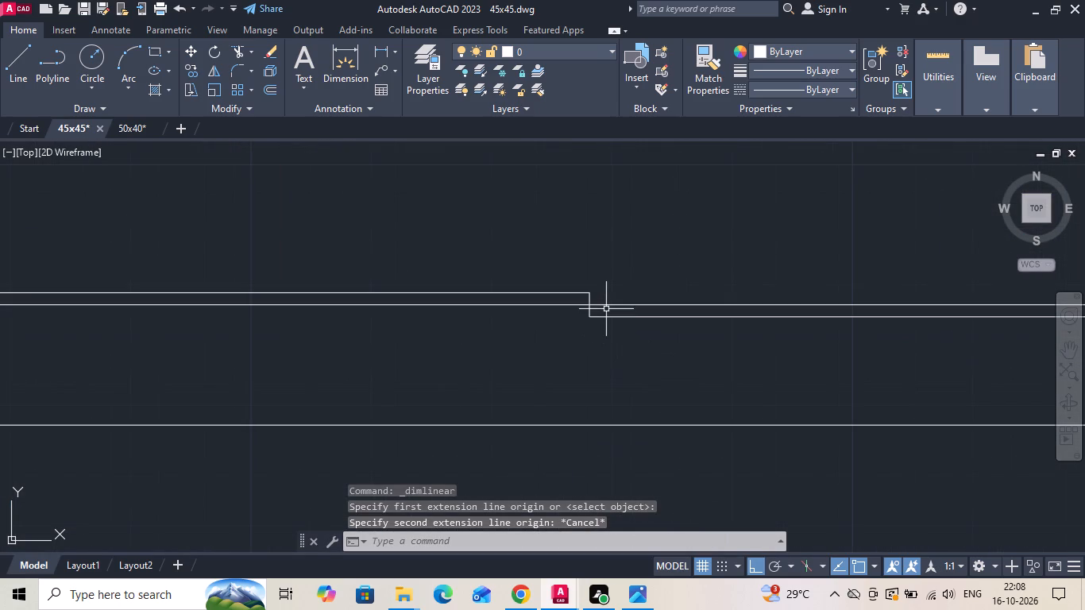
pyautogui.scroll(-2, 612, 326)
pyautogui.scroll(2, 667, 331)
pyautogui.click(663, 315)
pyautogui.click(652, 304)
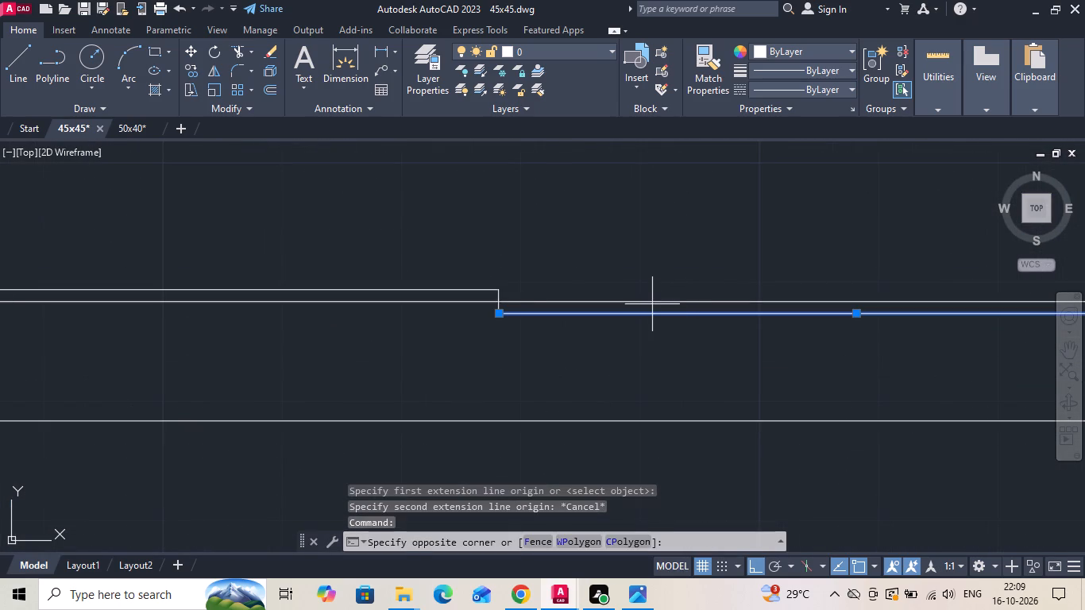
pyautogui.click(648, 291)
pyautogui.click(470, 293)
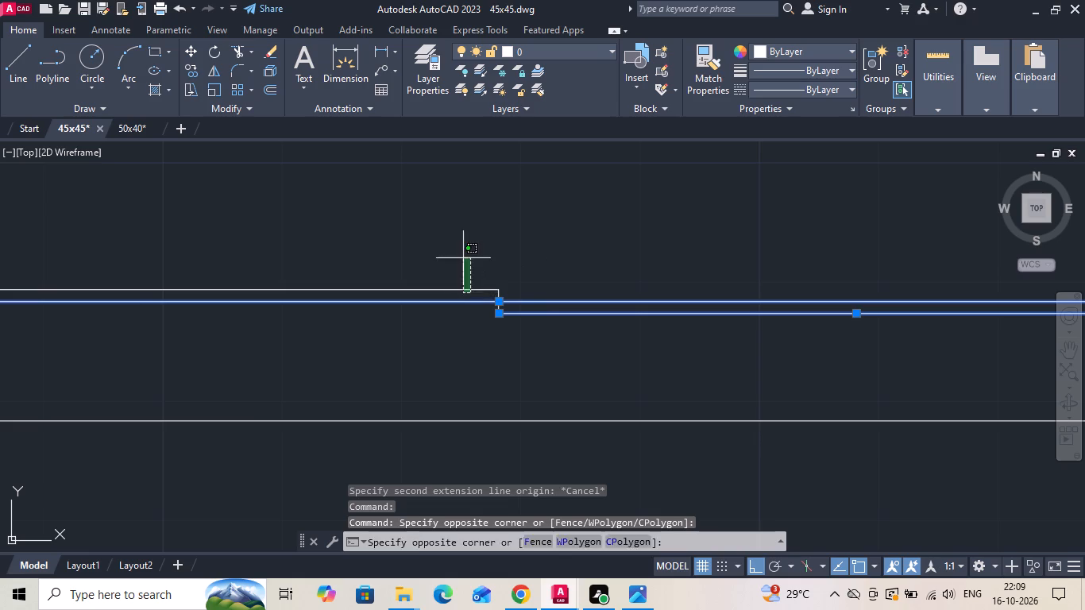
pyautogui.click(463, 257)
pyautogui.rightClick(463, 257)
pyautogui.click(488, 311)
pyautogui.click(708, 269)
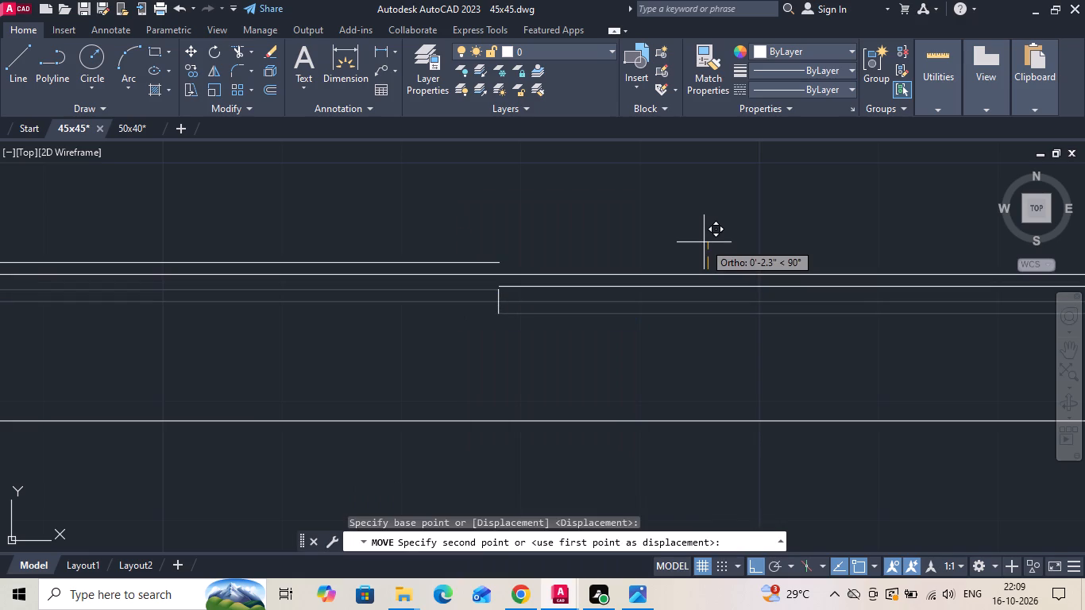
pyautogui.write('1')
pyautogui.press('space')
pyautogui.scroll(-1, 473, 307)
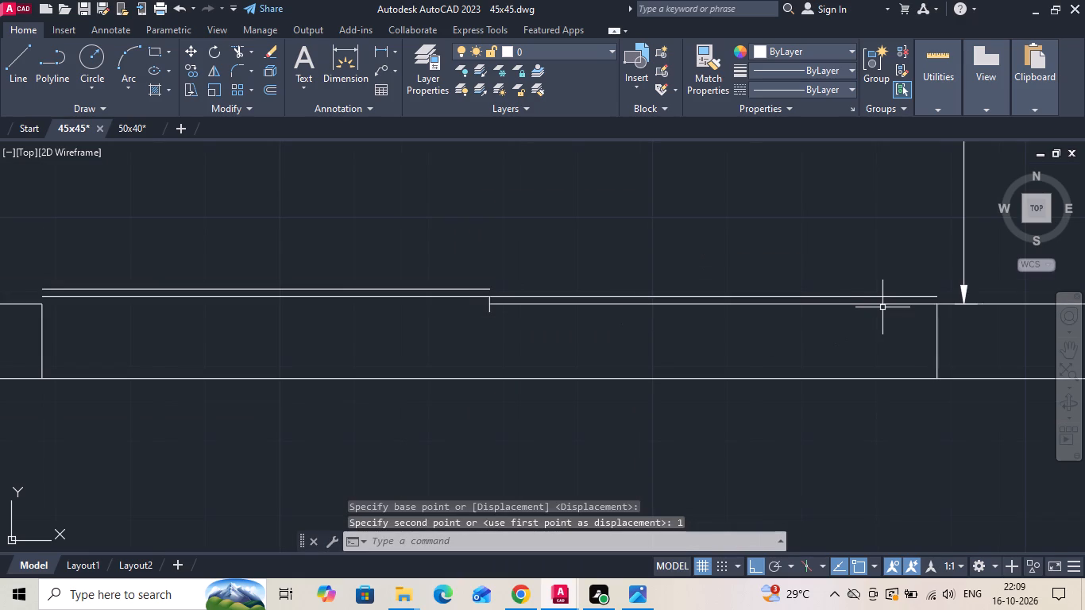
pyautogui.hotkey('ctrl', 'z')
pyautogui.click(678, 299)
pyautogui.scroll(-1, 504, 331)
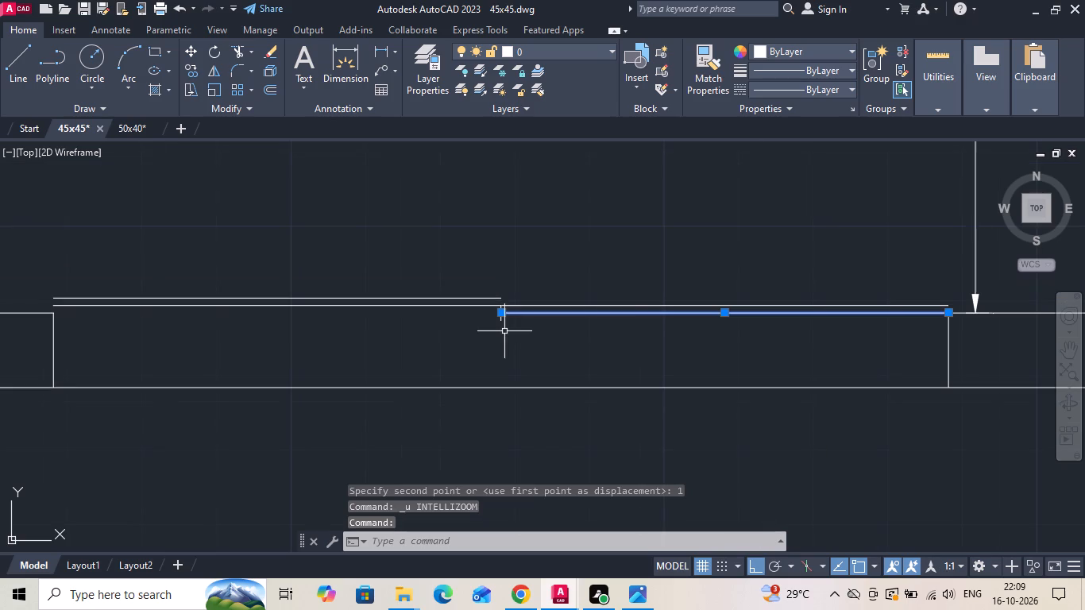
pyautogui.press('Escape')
# Move the full-length middle gate line and the lobby-half inner line 1 inch toward the parking area.
pyautogui.click(604, 307)
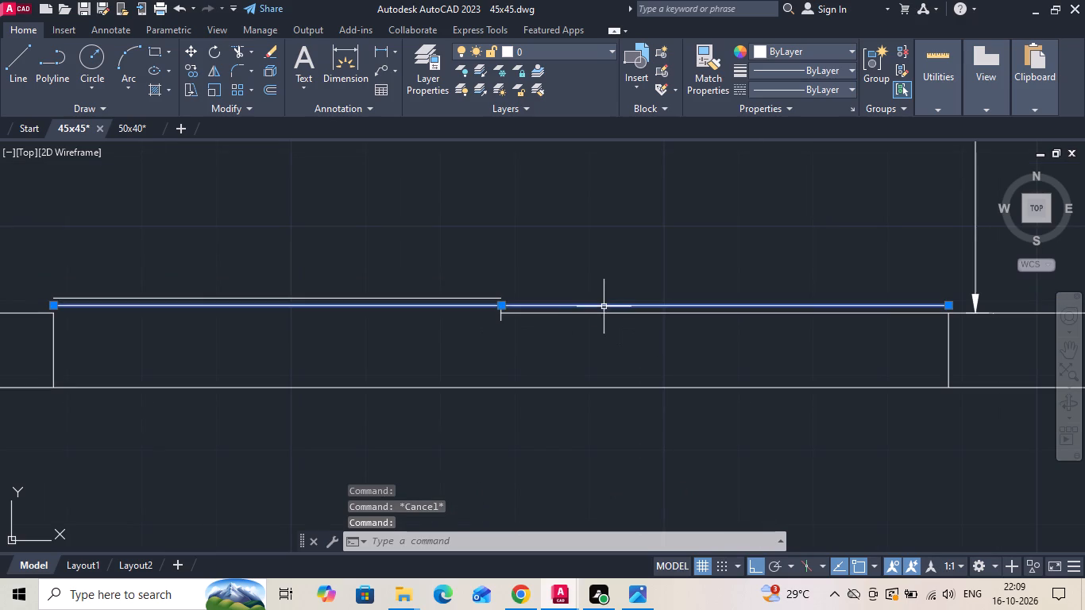
pyautogui.click(477, 297)
pyautogui.rightClick(479, 290)
pyautogui.click(501, 303)
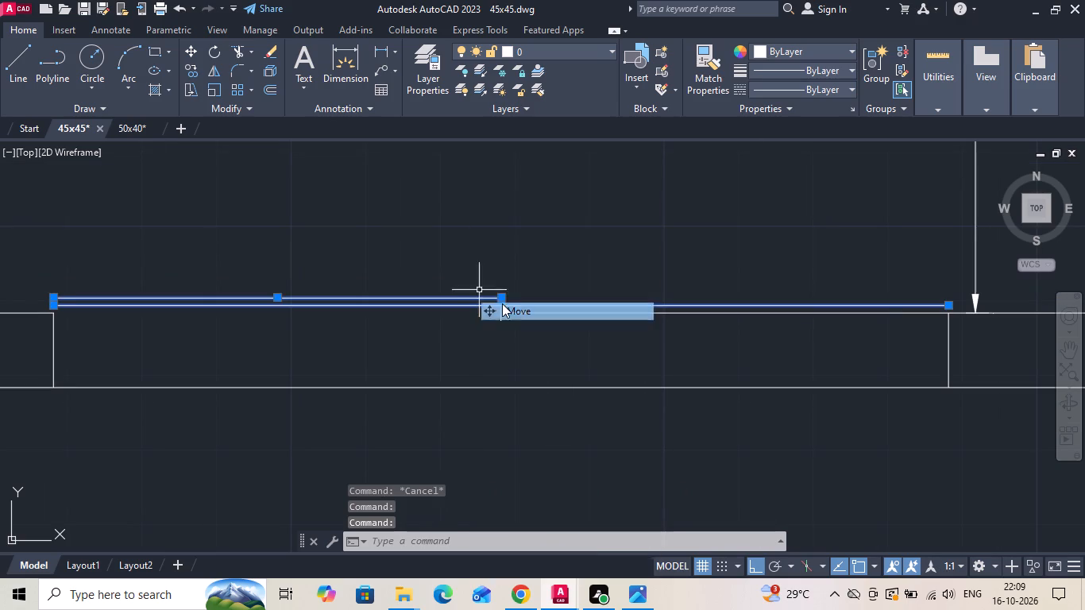
pyautogui.click(537, 264)
pyautogui.write('1')
pyautogui.press('space')
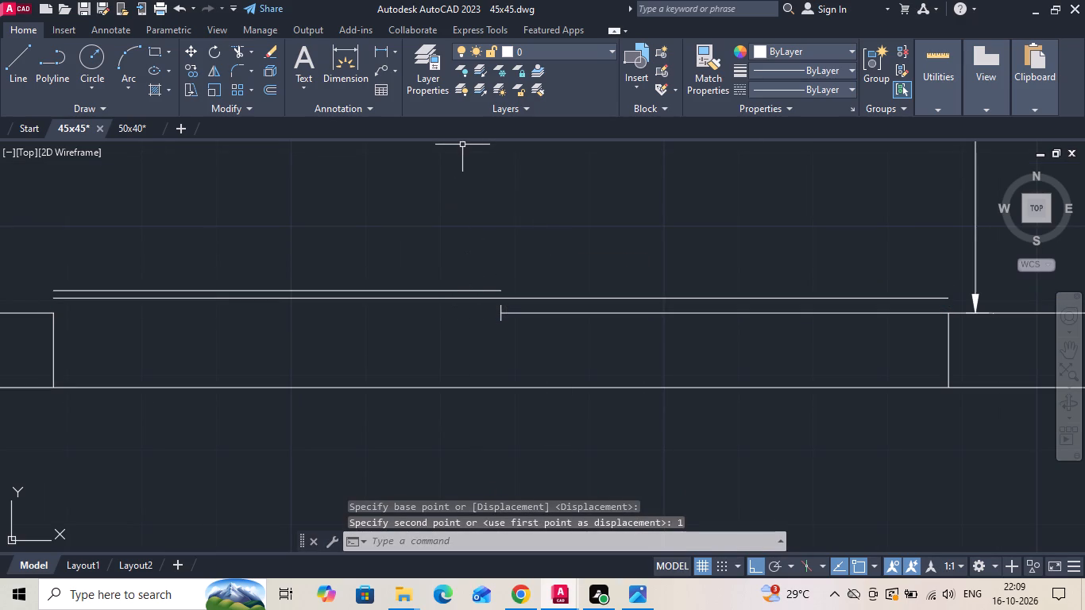
# Measure the gap between the full-length gate line and the outer panel line.
pyautogui.click(384, 45)
pyautogui.moveTo(533, 296); pyautogui.dragTo(532, 312)
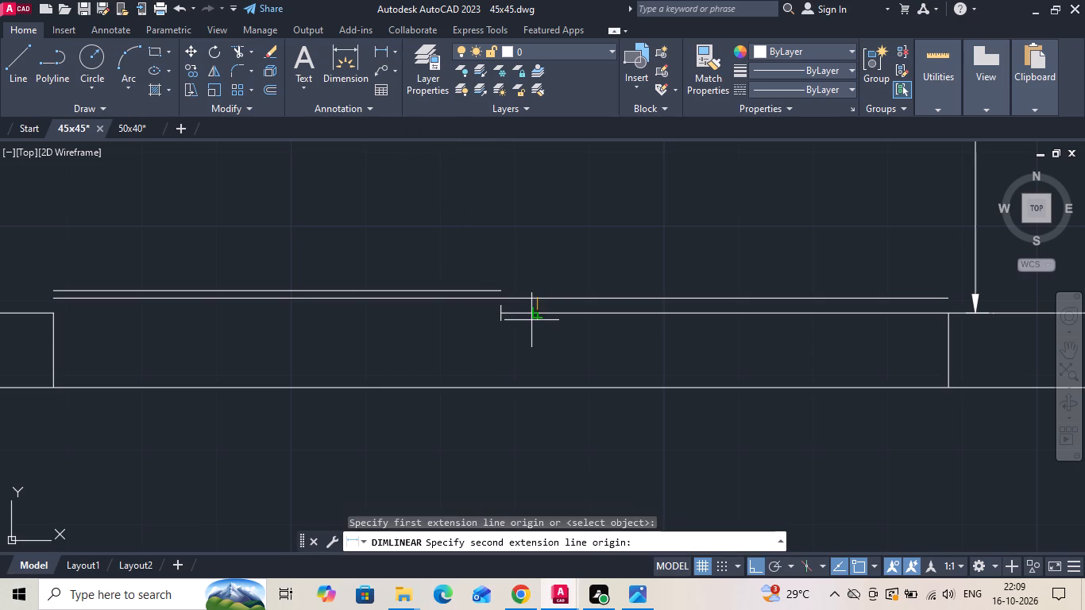
pyautogui.click(535, 315)
pyautogui.press('Escape')
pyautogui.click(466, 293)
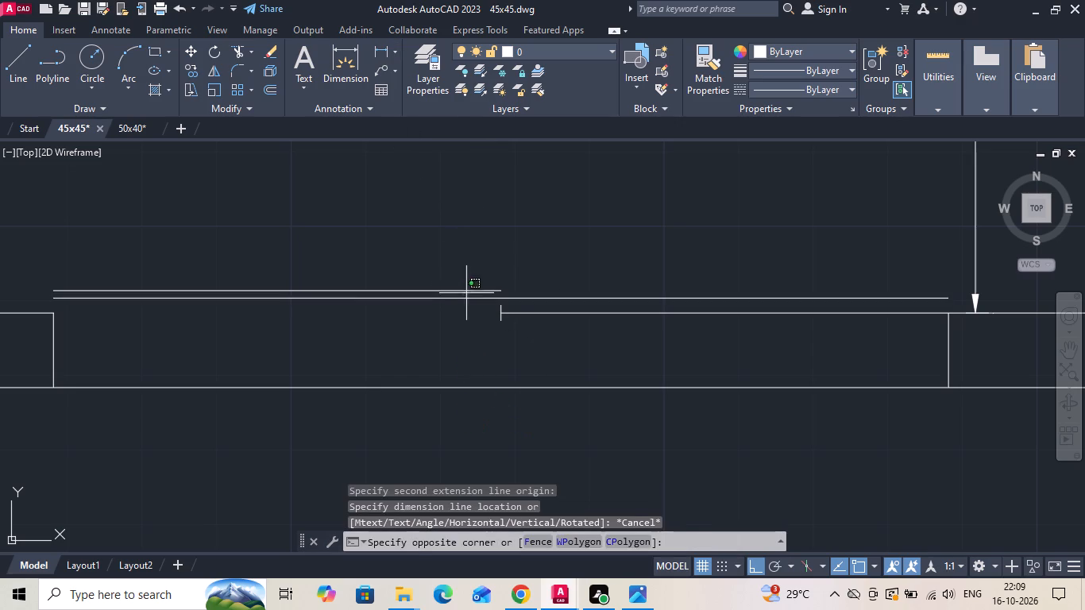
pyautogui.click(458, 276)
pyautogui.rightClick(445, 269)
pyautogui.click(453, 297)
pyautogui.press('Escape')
# Move the lobby-half inner gate line 1 inch further toward the parking area.
pyautogui.click(448, 291)
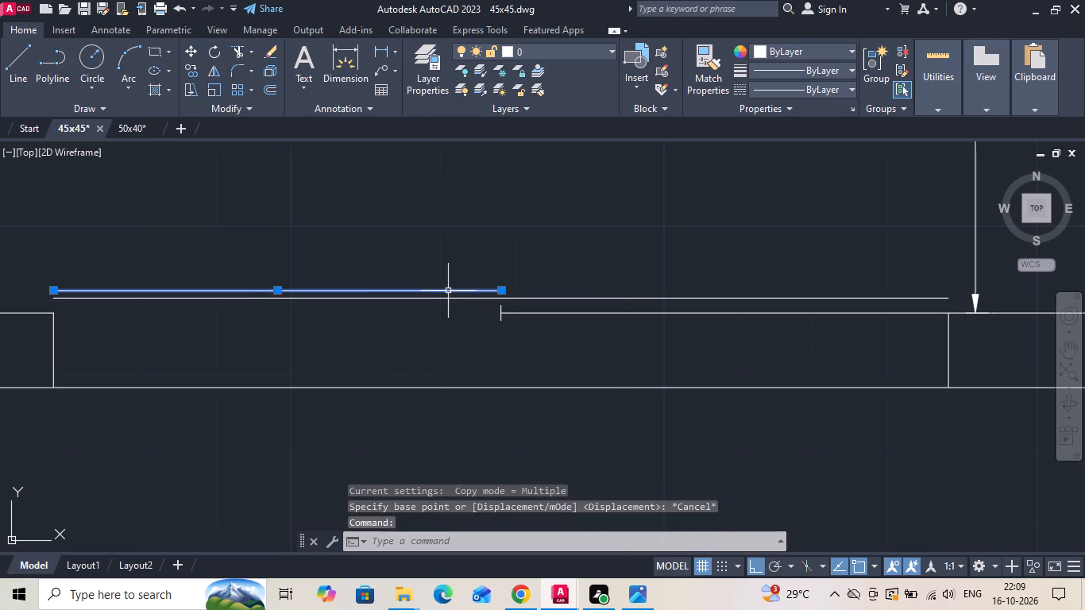
pyautogui.rightClick(446, 291)
pyautogui.click(465, 290)
pyautogui.click(457, 268)
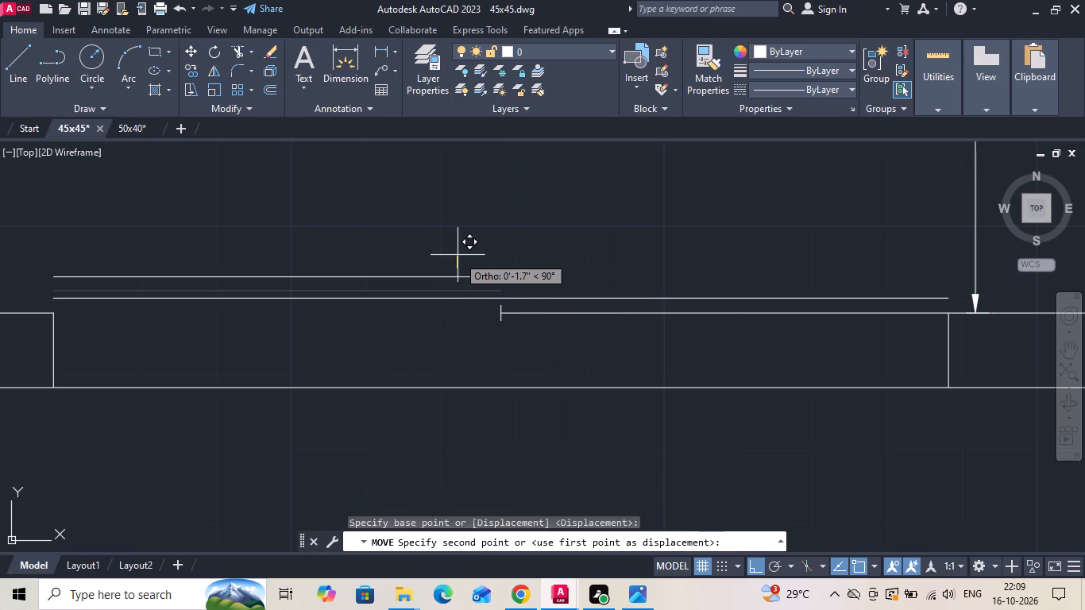
pyautogui.write('1')
pyautogui.press('space')
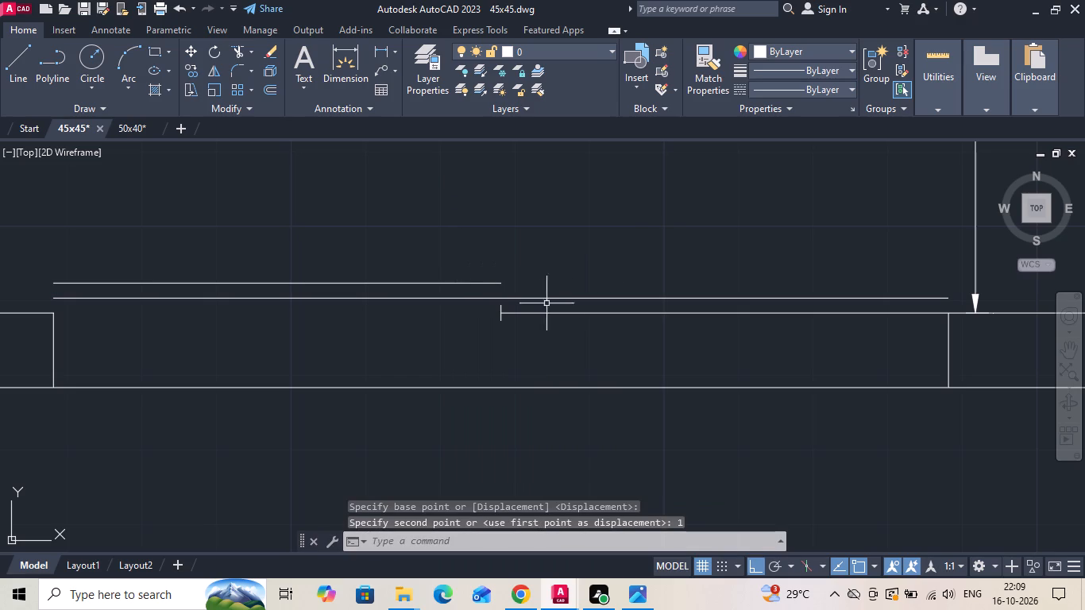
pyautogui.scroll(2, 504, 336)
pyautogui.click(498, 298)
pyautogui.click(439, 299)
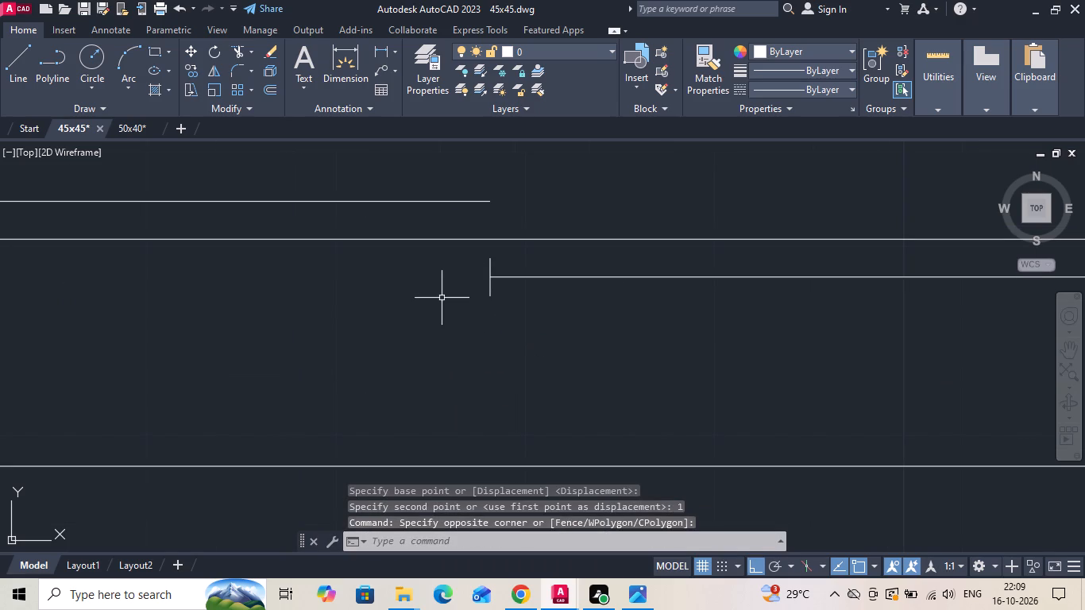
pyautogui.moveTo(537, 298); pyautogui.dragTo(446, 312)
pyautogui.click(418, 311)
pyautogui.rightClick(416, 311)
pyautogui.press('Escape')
# Move the short perpendicular line at the gate's midpoint so its outer end meets the end of the outer panel line.
pyautogui.scroll(2, 492, 285)
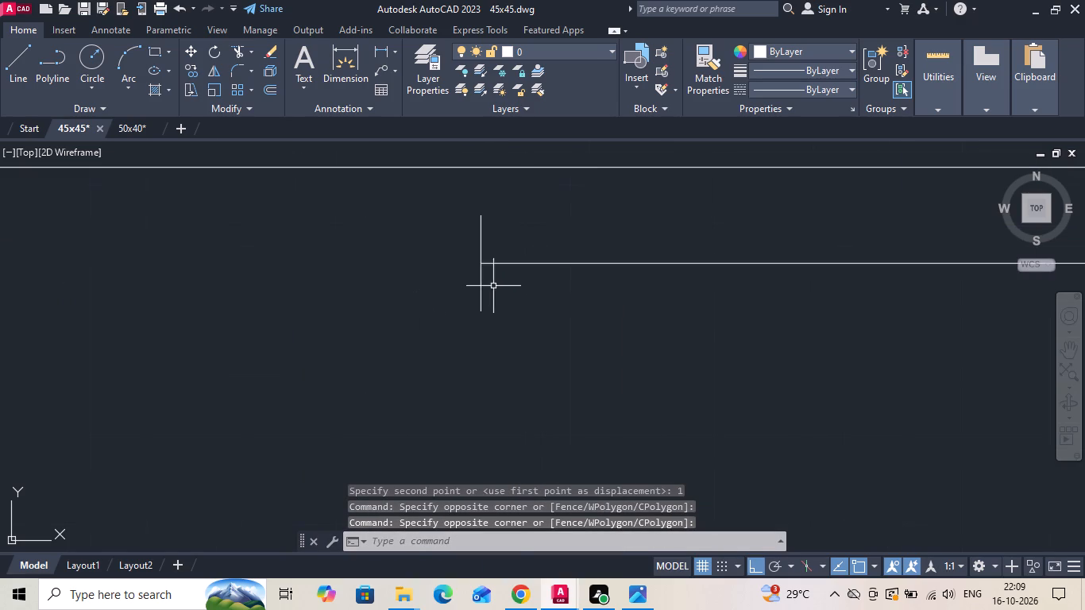
pyautogui.moveTo(509, 291); pyautogui.dragTo(441, 315)
pyautogui.rightClick(384, 315)
pyautogui.rightClick(391, 315)
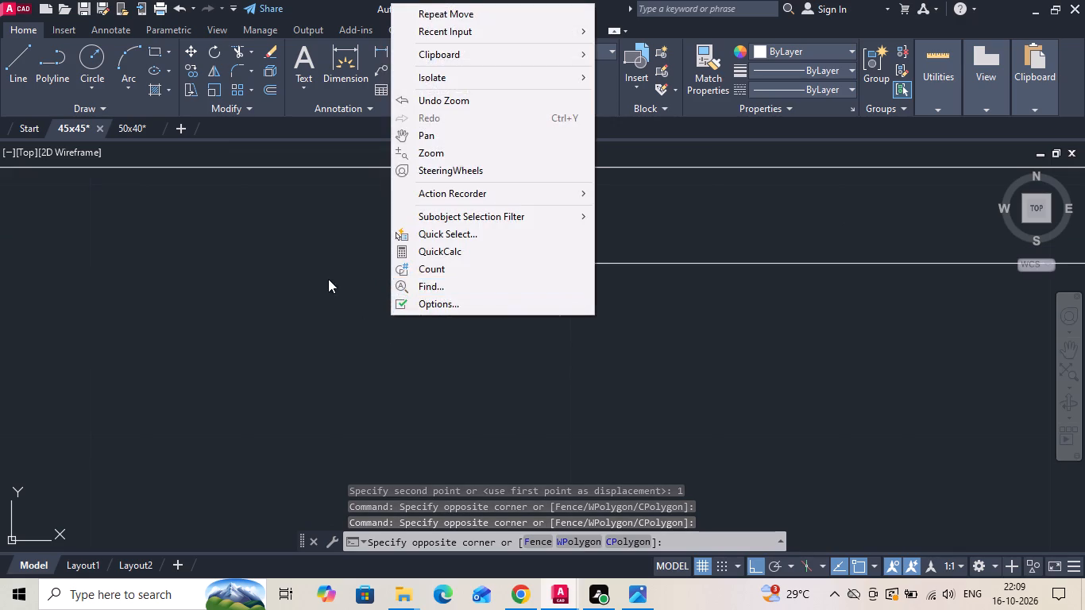
pyautogui.click(327, 279)
pyautogui.rightClick(327, 279)
pyautogui.click(364, 286)
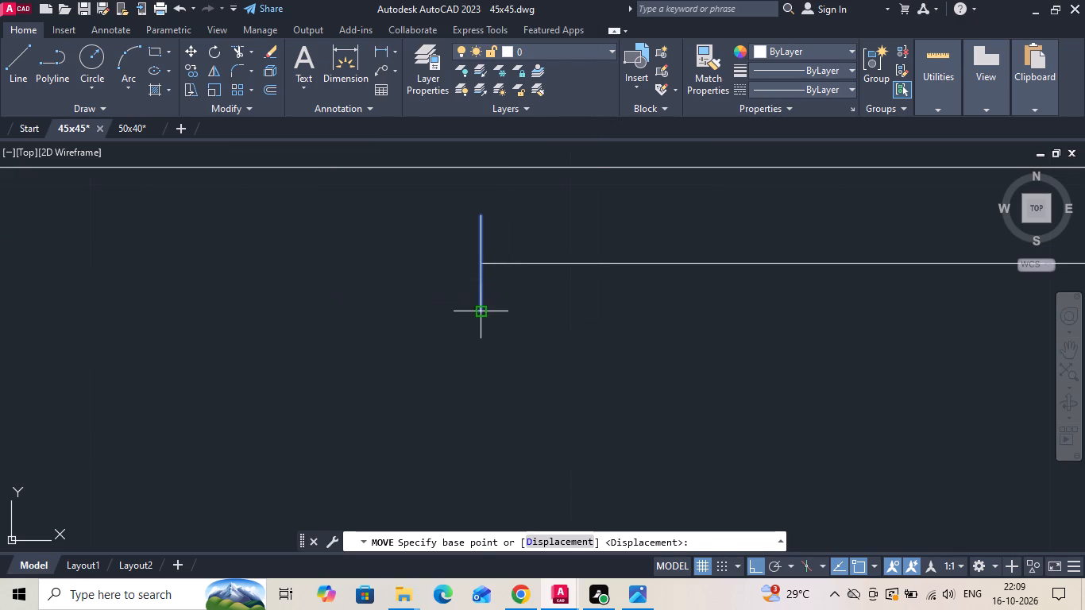
pyautogui.click(478, 307)
pyautogui.click(481, 267)
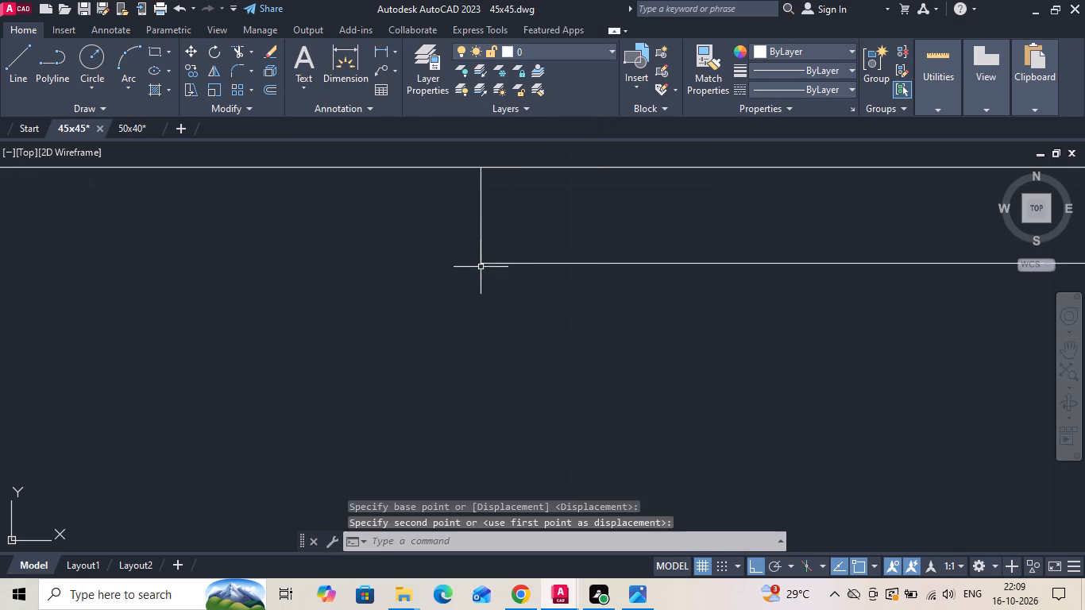
# Extend the midpoint line to the lobby-half inner gate line, and the far gate jamb to the full-length gate line.
pyautogui.scroll(-4, 472, 291)
pyautogui.write('ex')
pyautogui.press('space')
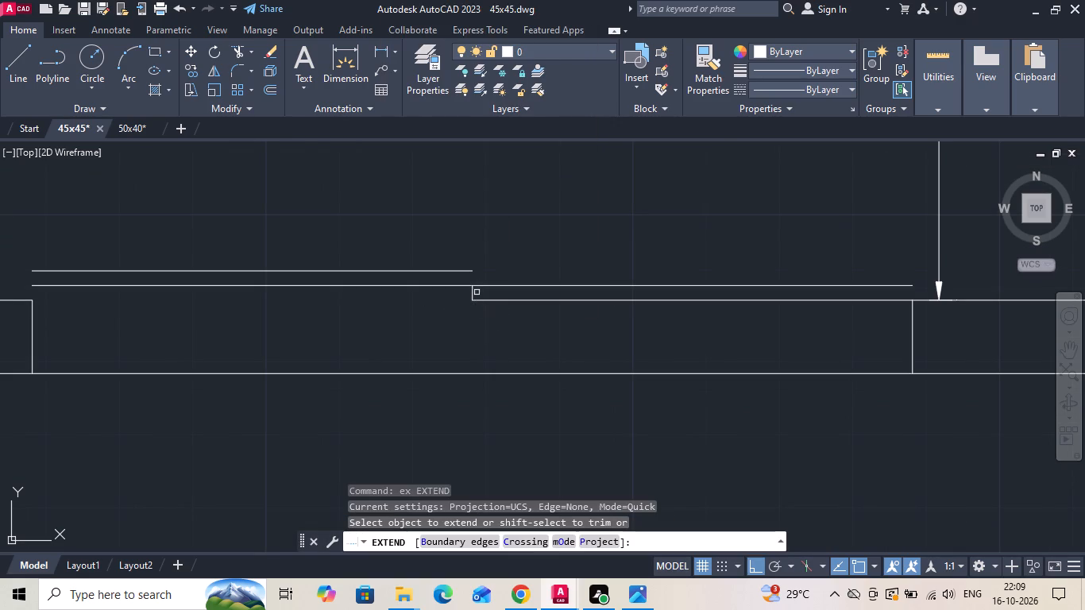
pyautogui.click(474, 288)
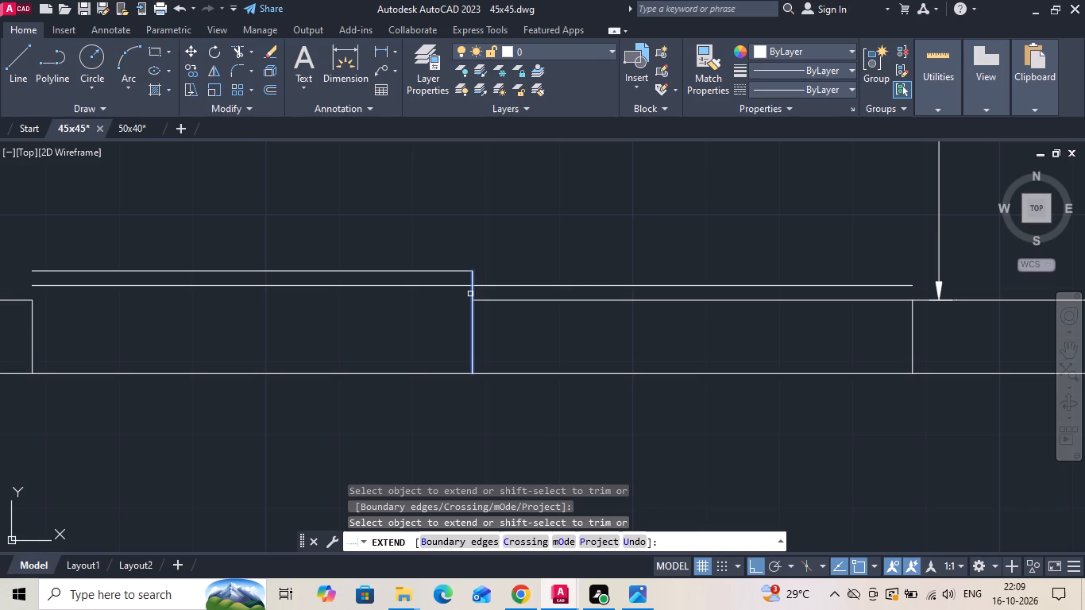
pyautogui.moveTo(941, 356); pyautogui.dragTo(832, 329)
pyautogui.click(913, 319)
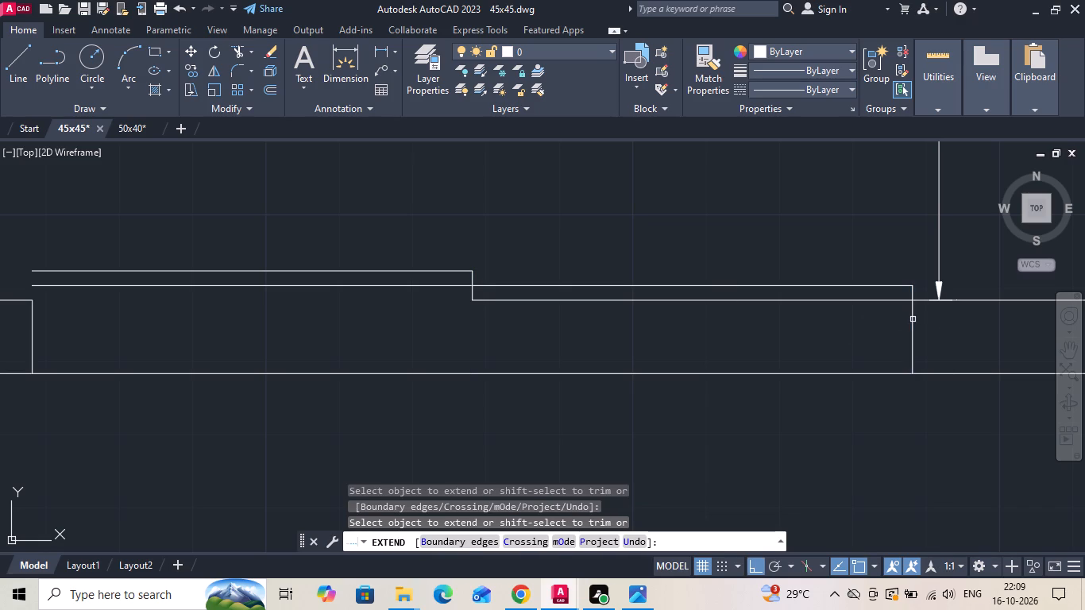
pyautogui.scroll(-1, 828, 334)
pyautogui.scroll(1, 384, 315)
pyautogui.press('Escape')
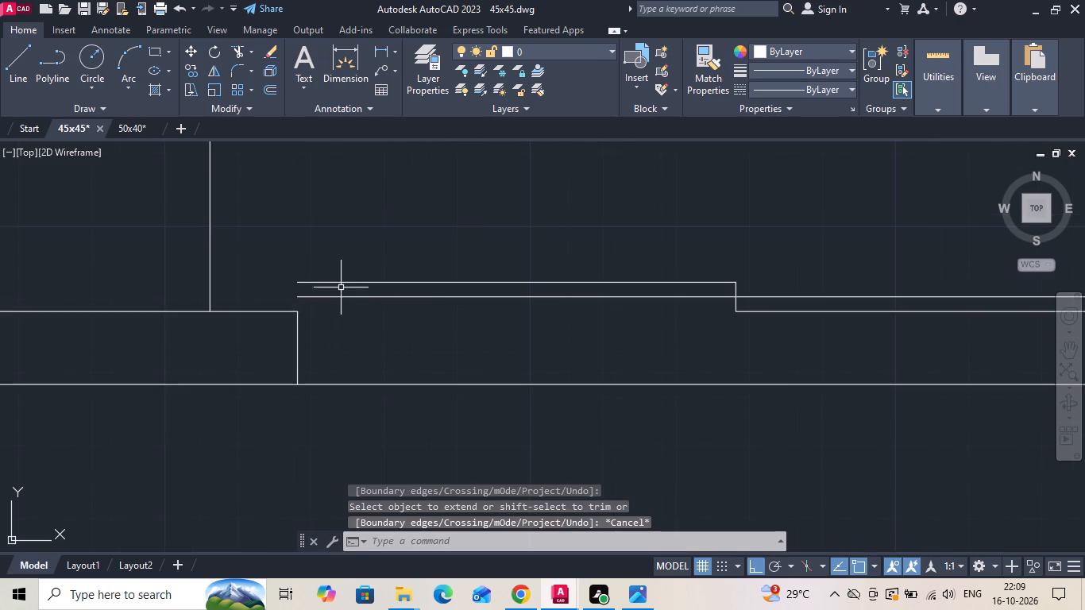
# Draw a line closing the gate's lobby-side end, from the inner gate line to the wall jamb.
pyautogui.scroll(1, 342, 287)
pyautogui.write('l')
pyautogui.press('space')
pyautogui.click(272, 278)
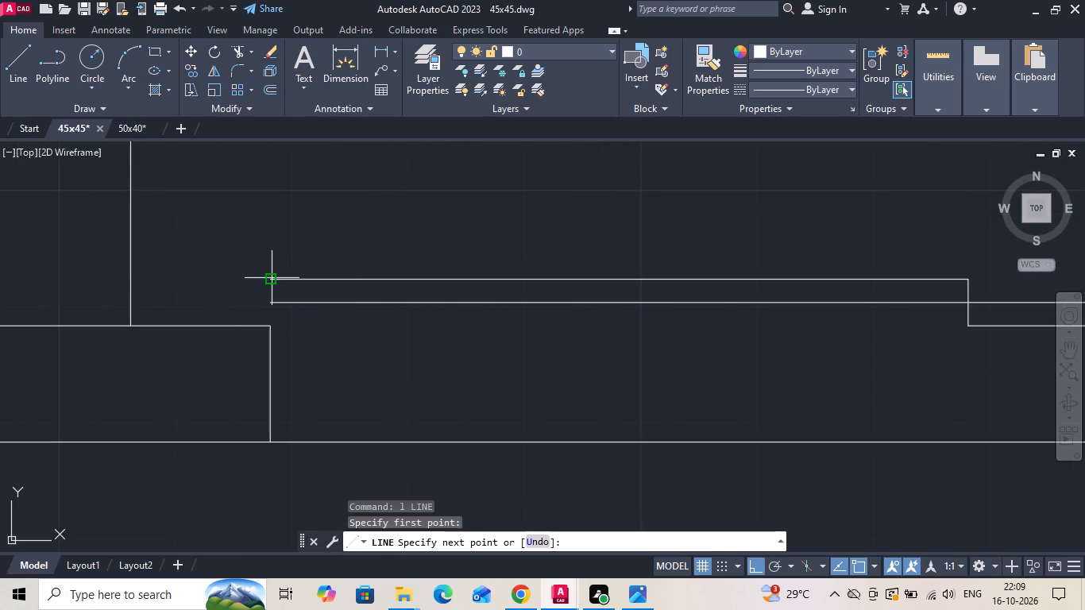
pyautogui.click(276, 322)
pyautogui.press('Escape')
# Compare the redrawn sliding gate with the main gate in the reference floor plan.
pyautogui.scroll(-5, 523, 311)
pyautogui.scroll(-2, 391, 324)
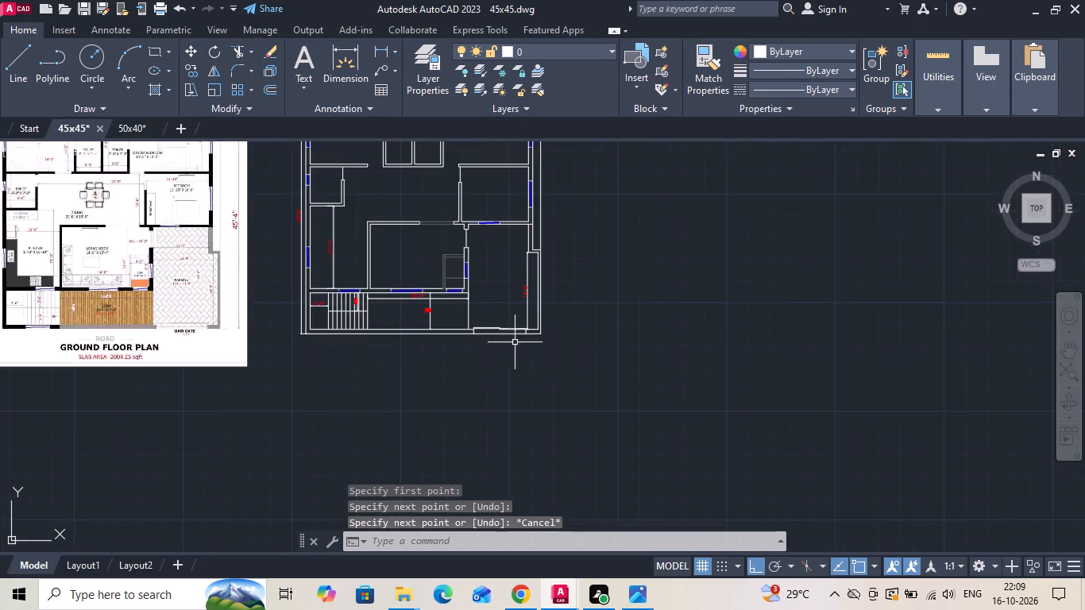
pyautogui.scroll(3, 138, 319)
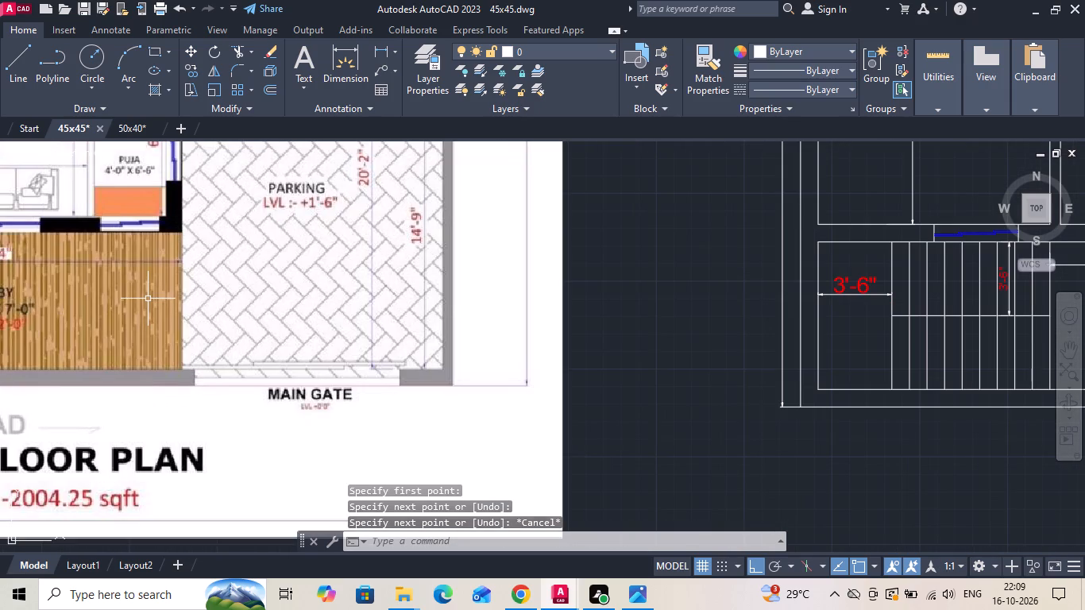
pyautogui.scroll(-3, 129, 290)
pyautogui.scroll(3, 416, 302)
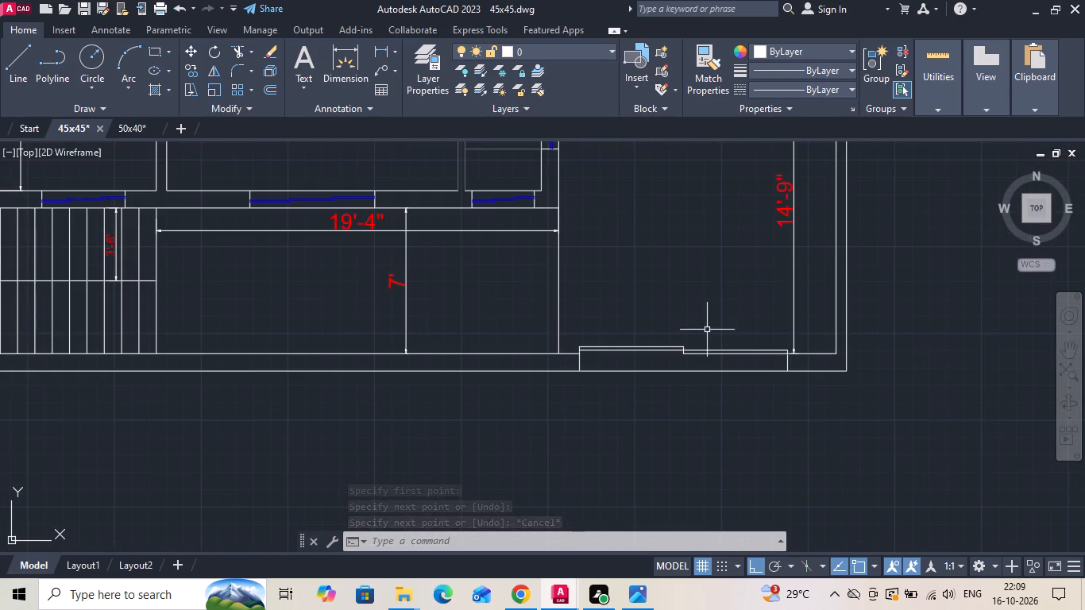
pyautogui.scroll(2, 720, 349)
pyautogui.scroll(1, 609, 342)
pyautogui.press('Escape')
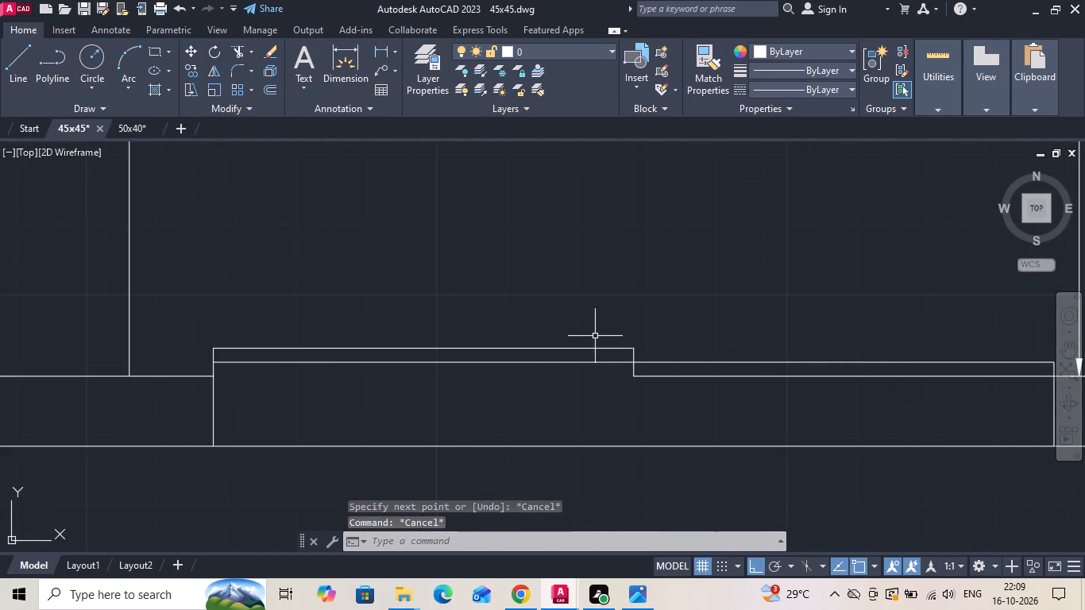
# Save the drawing.
pyautogui.hotkey('ctrl', 's')
pyautogui.hotkey('ctrl', 's')
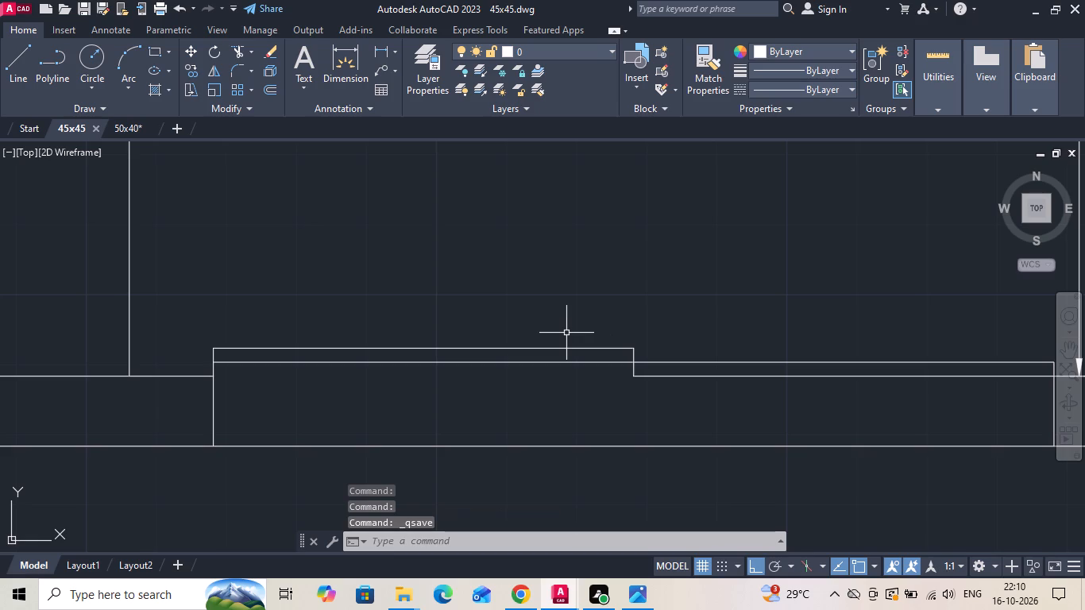
# Extend the outer gate panel line across the lobby half of the opening to the lobby-side jamb.
pyautogui.scroll(-2, 558, 335)
pyautogui.scroll(1, 611, 369)
pyautogui.click(579, 357)
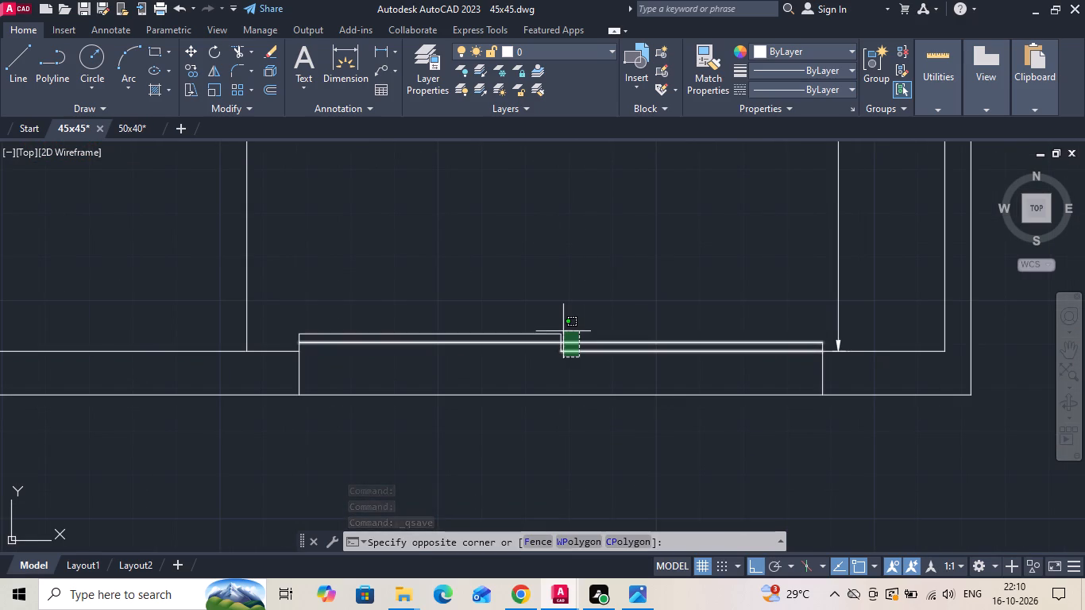
pyautogui.press('Escape')
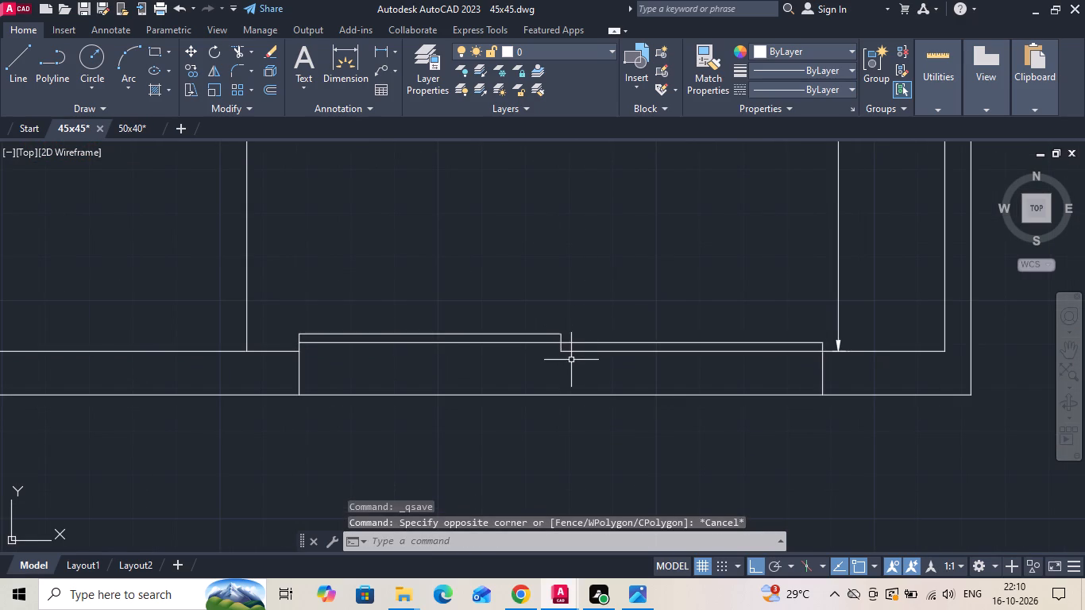
pyautogui.scroll(2, 565, 351)
pyautogui.scroll(-1, 565, 351)
pyautogui.write('ex')
pyautogui.press('space')
pyautogui.click(571, 353)
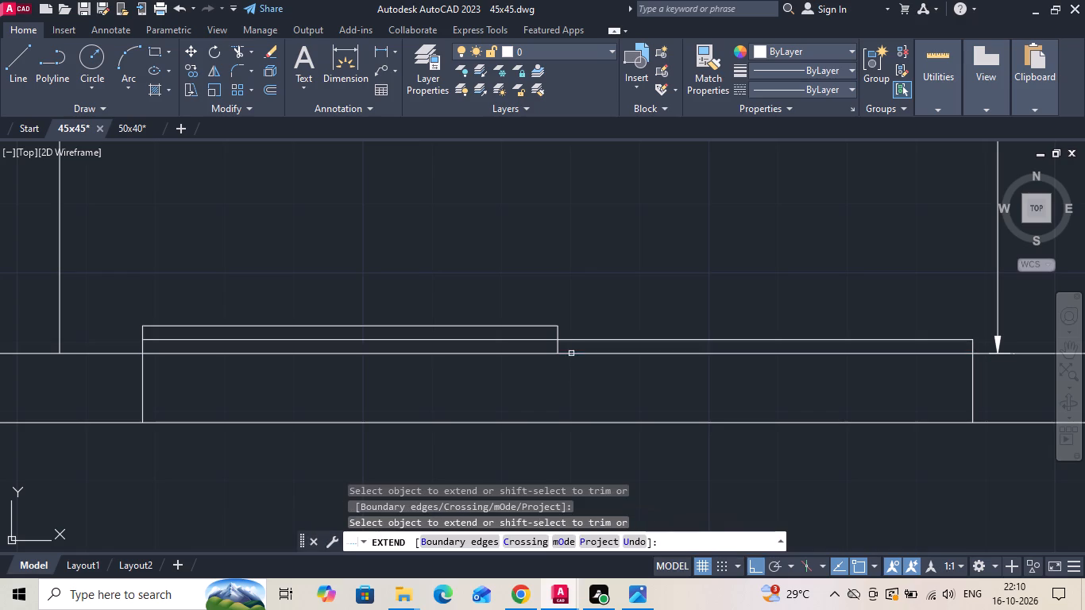
pyautogui.click(532, 328)
pyautogui.press('Escape')
# Trim off the outer gate line and its end stub on the lobby half, and the wall line crossing the other half.
pyautogui.press('t')
pyautogui.press('r')
pyautogui.press('space')
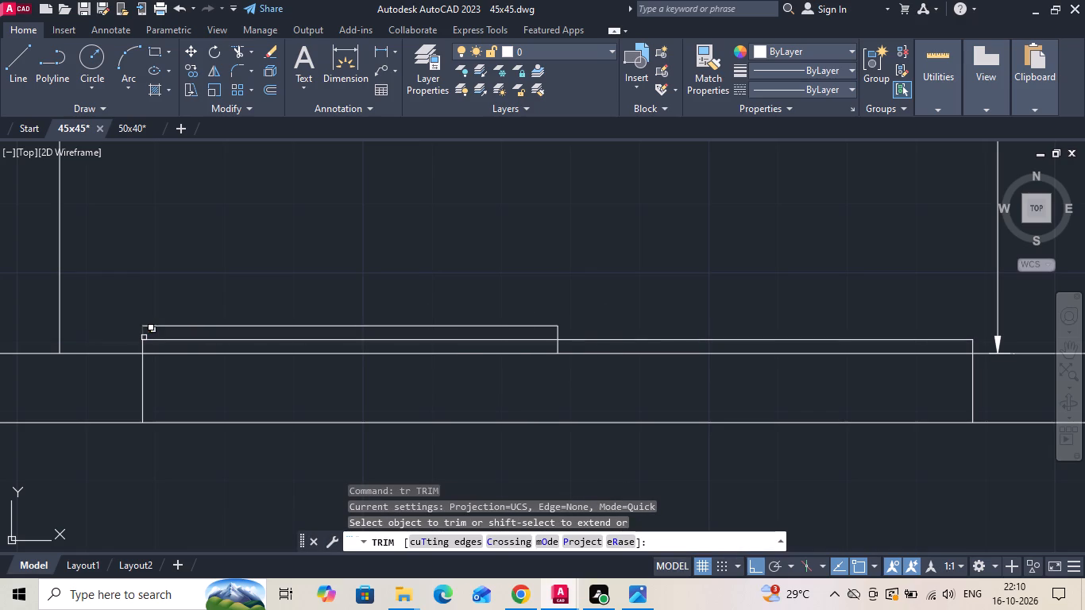
pyautogui.click(143, 338)
pyautogui.click(143, 336)
pyautogui.moveTo(153, 328); pyautogui.dragTo(184, 318)
pyautogui.click(216, 308)
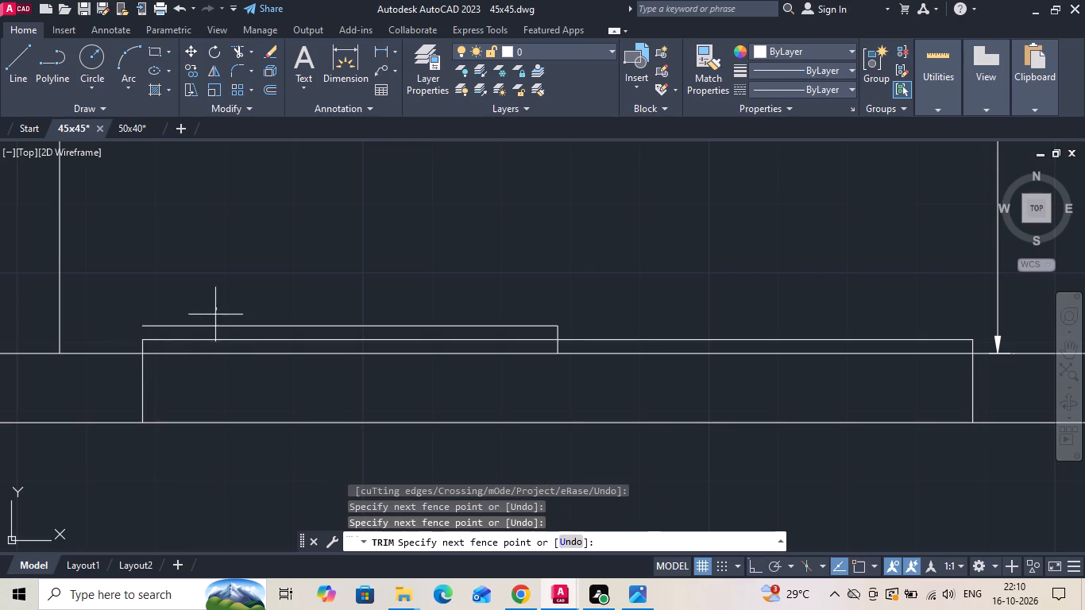
pyautogui.click(208, 329)
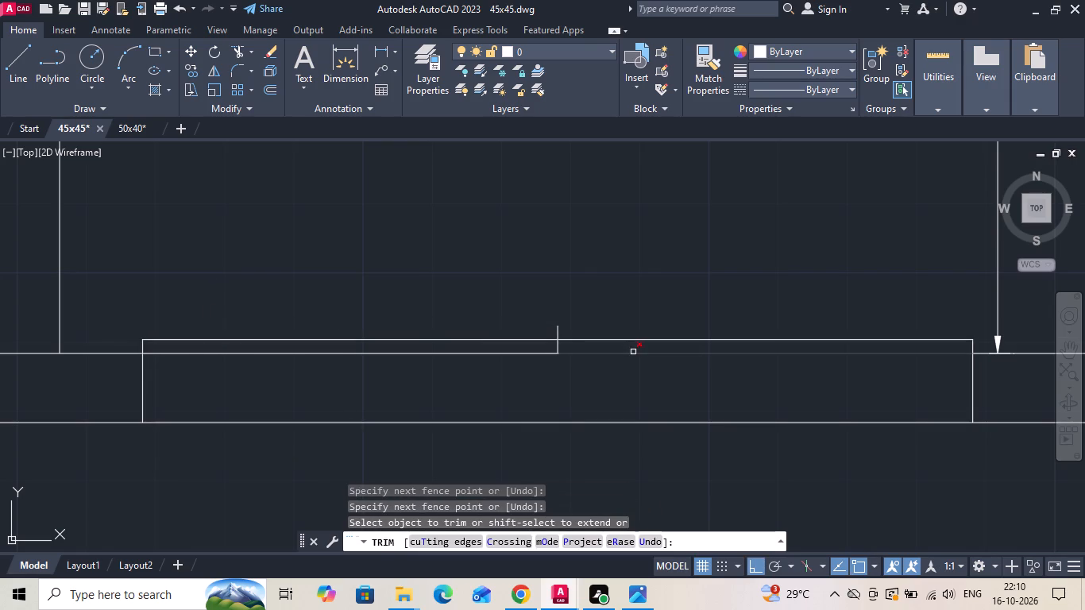
pyautogui.click(633, 352)
pyautogui.moveTo(620, 368); pyautogui.dragTo(511, 369, button='middle')
pyautogui.press('Escape')
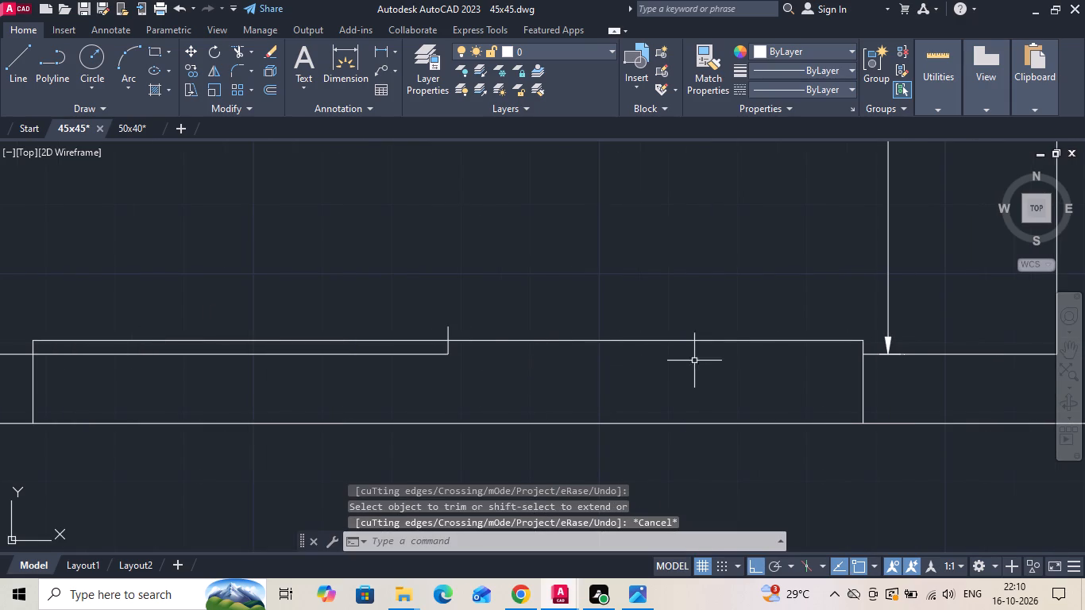
# Draw the outer gate panel line from the central divider to the far jamb, and close its end to the inner gate line.
pyautogui.press('l')
pyautogui.press('space')
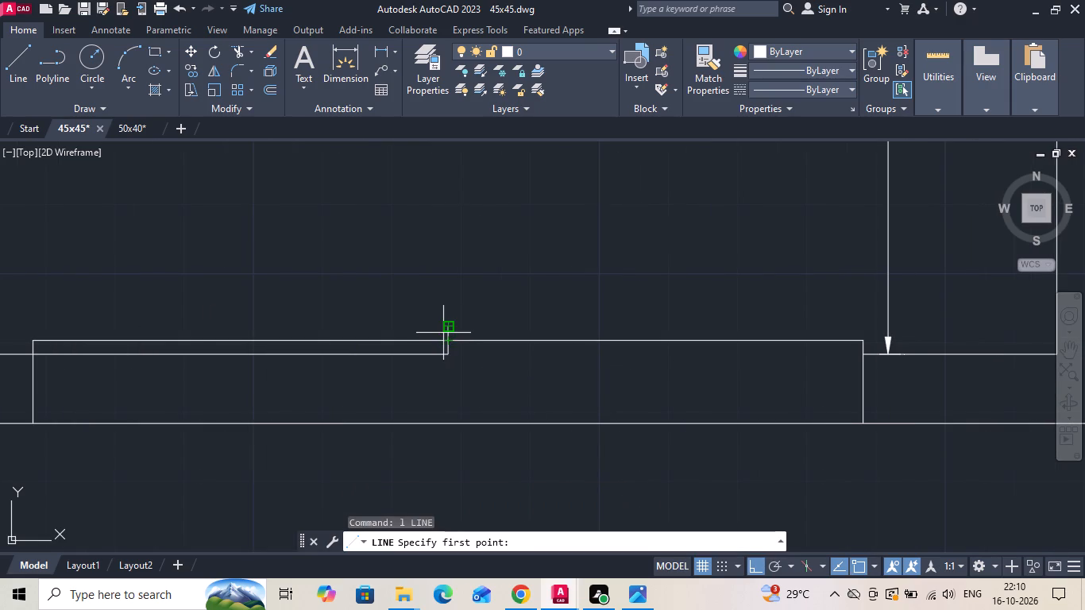
pyautogui.moveTo(443, 331); pyautogui.dragTo(479, 325)
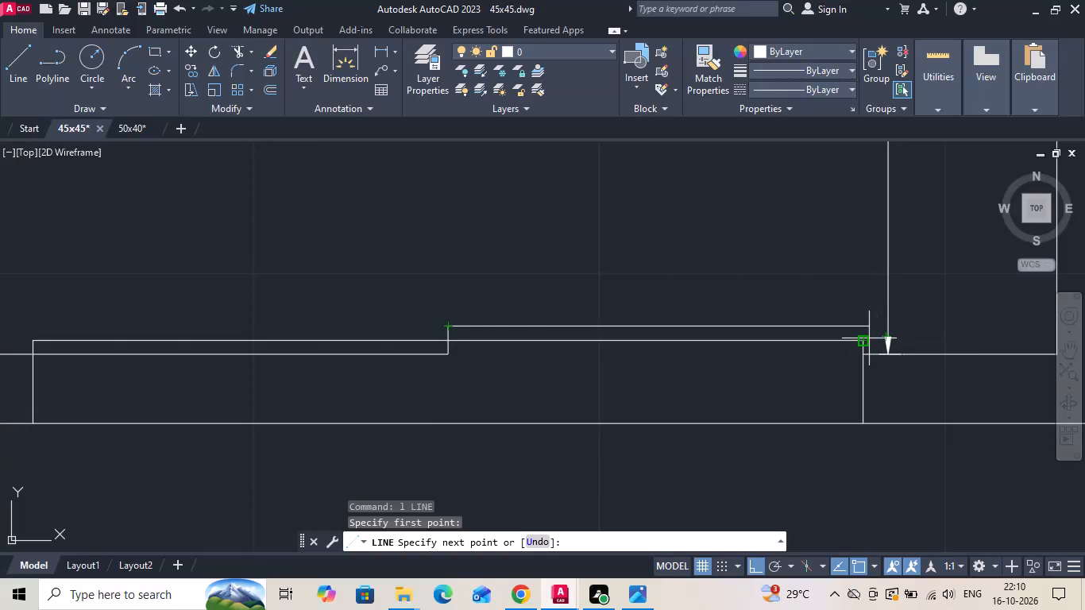
pyautogui.scroll(2, 871, 329)
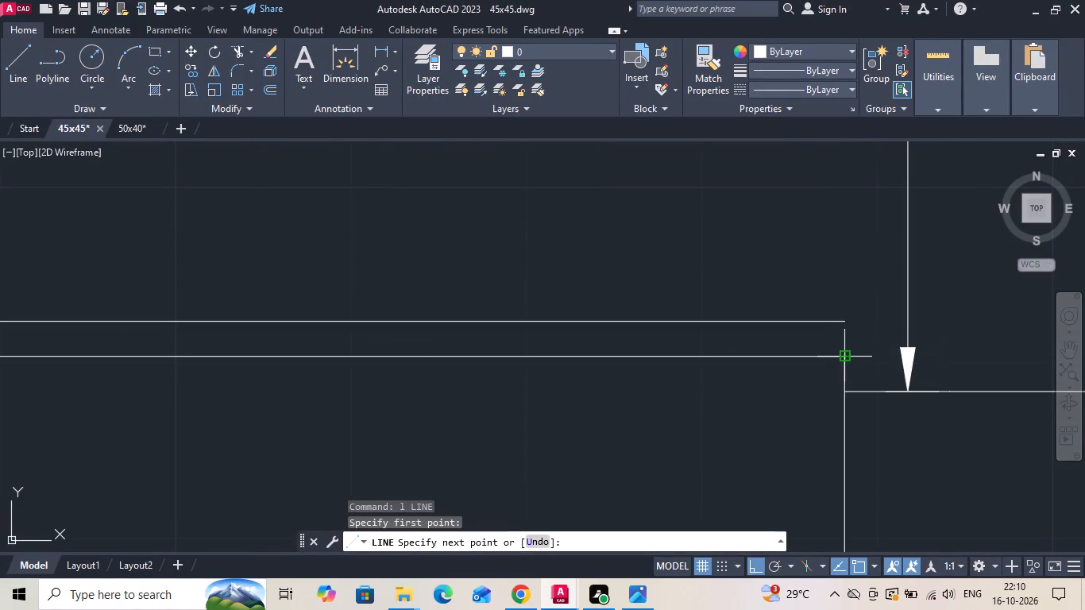
pyautogui.click(843, 331)
pyautogui.click(845, 351)
pyautogui.press('Escape')
pyautogui.scroll(-2, 778, 347)
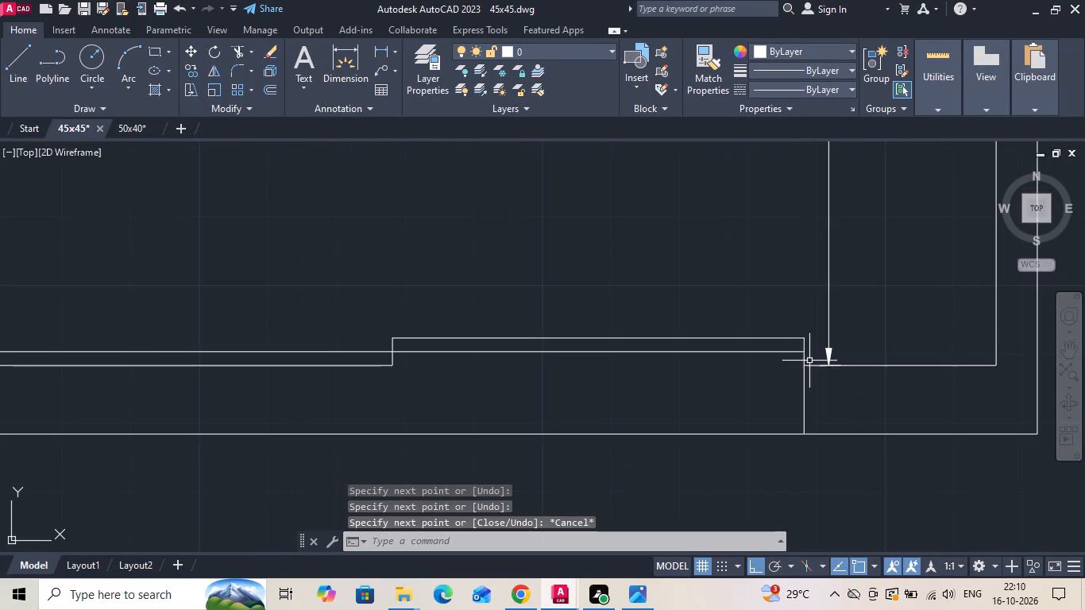
# Replace the short closing line at the gate's far end by deleting it and extending the jamb line to the outer panel line.
pyautogui.scroll(2, 805, 352)
pyautogui.click(798, 330)
pyautogui.press('Delete')
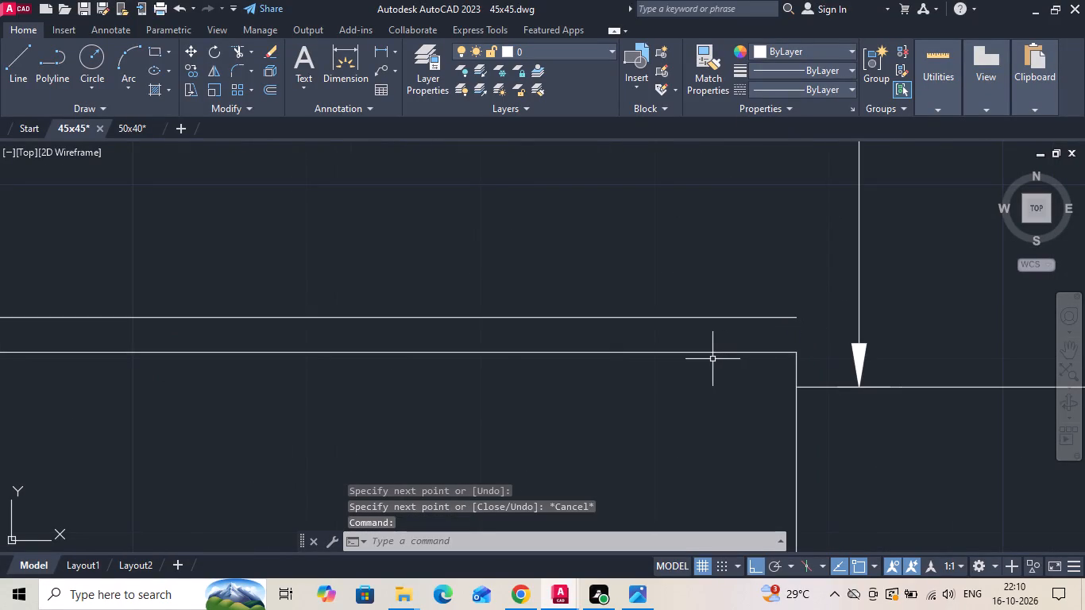
pyautogui.write('ex')
pyautogui.press('space')
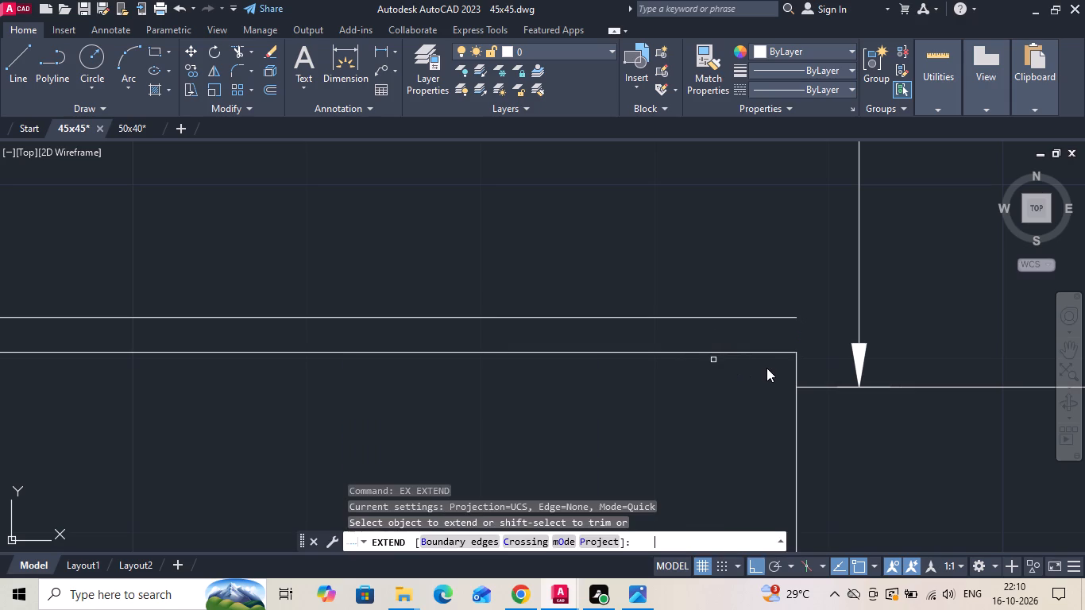
pyautogui.moveTo(766, 368); pyautogui.dragTo(852, 371)
pyautogui.click(797, 367)
pyautogui.scroll(-3, 766, 382)
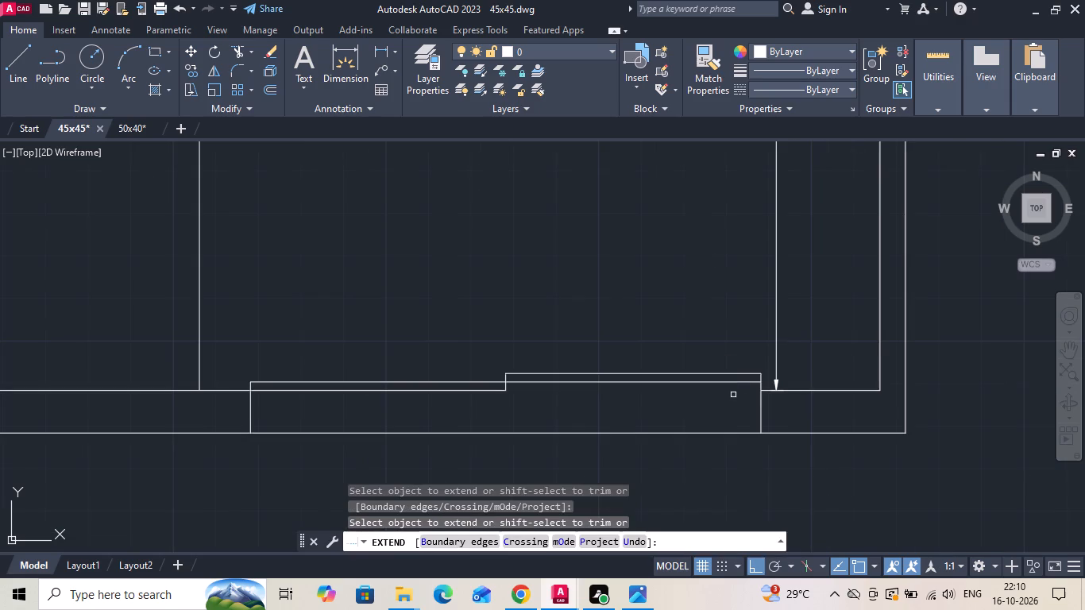
pyautogui.press('Escape')
# Save the drawing.
pyautogui.hotkey('ctrl', 's')
pyautogui.hotkey('ctrl', 's')
pyautogui.scroll(-2, 720, 395)
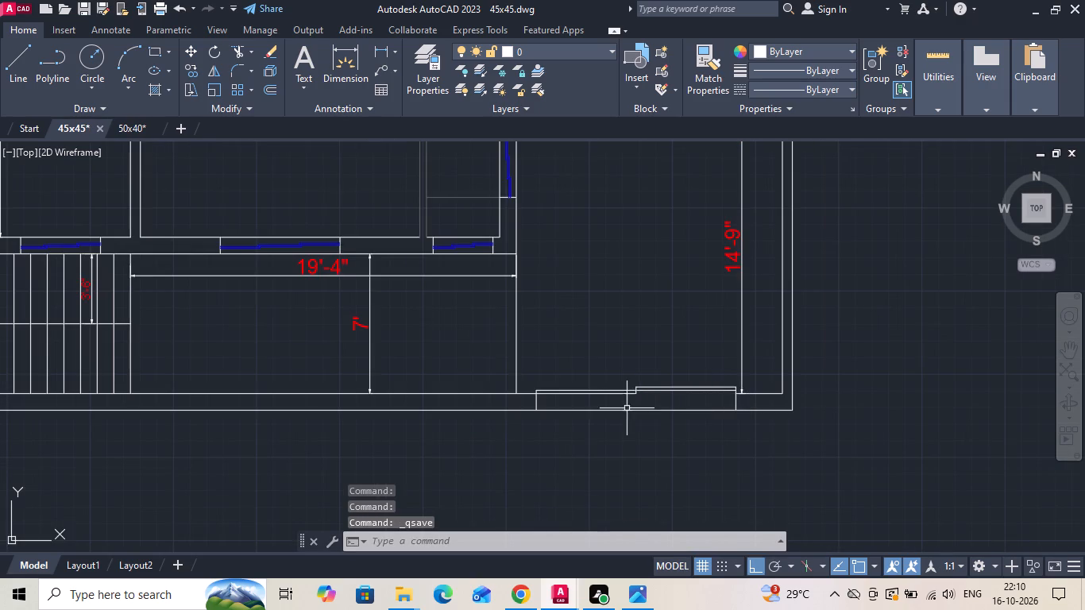
pyautogui.scroll(-2, 642, 428)
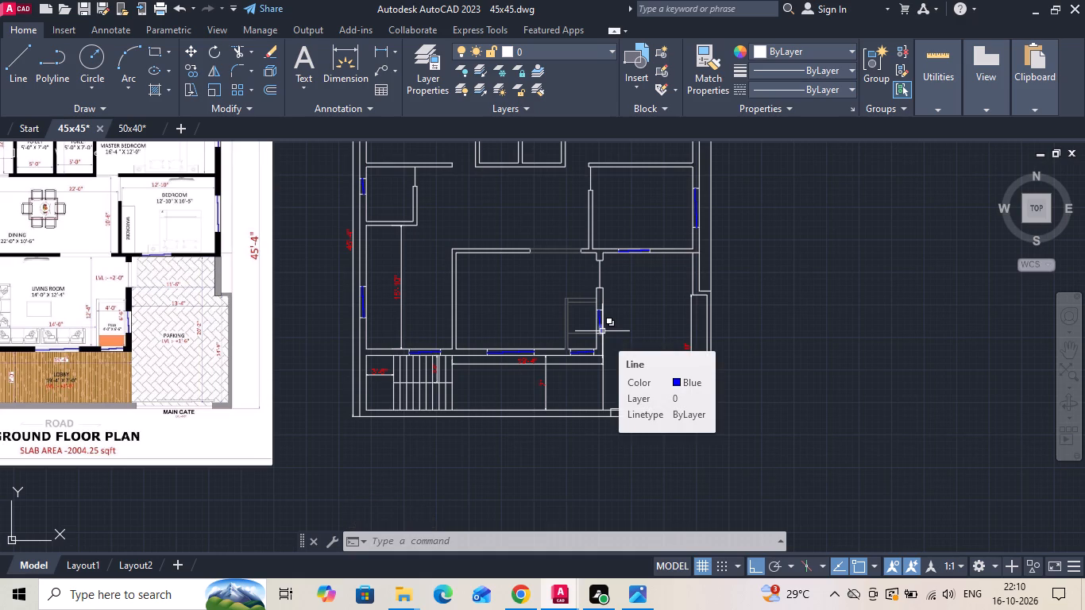
pyautogui.press('Escape')
pyautogui.hotkey('ctrl', 's')
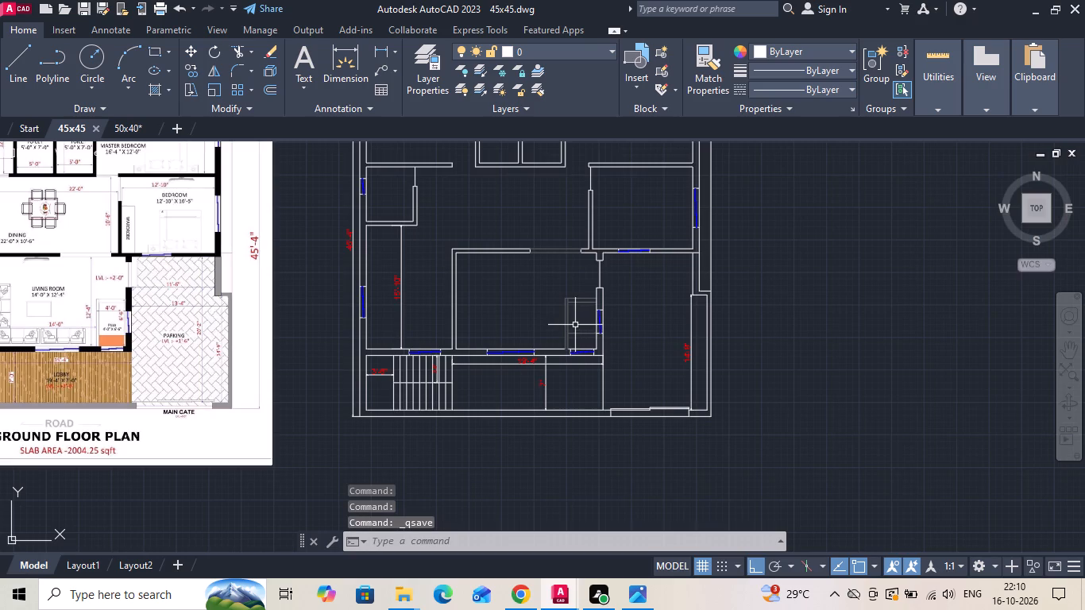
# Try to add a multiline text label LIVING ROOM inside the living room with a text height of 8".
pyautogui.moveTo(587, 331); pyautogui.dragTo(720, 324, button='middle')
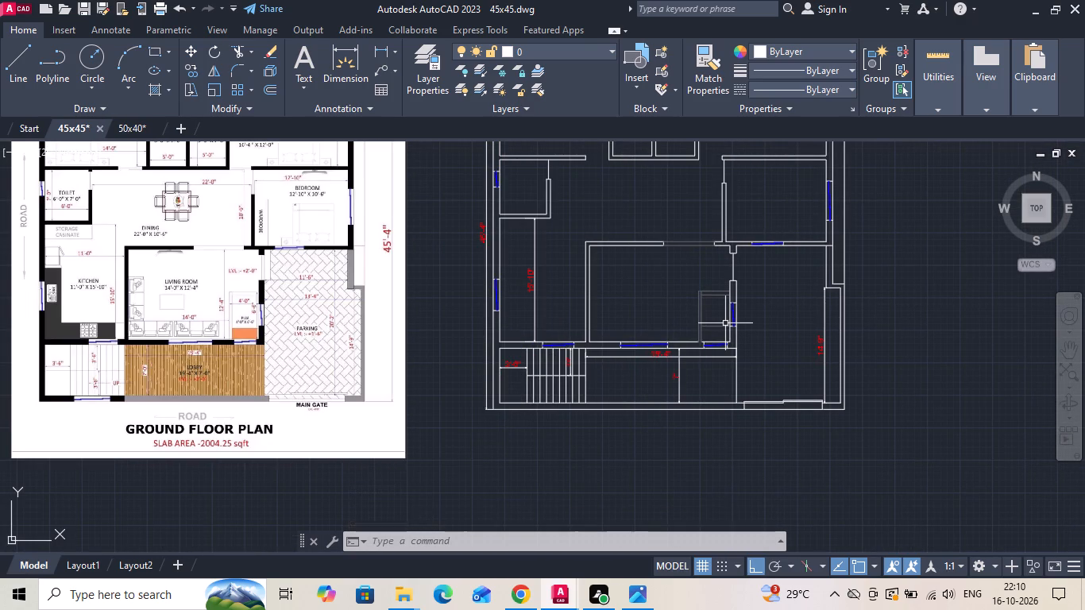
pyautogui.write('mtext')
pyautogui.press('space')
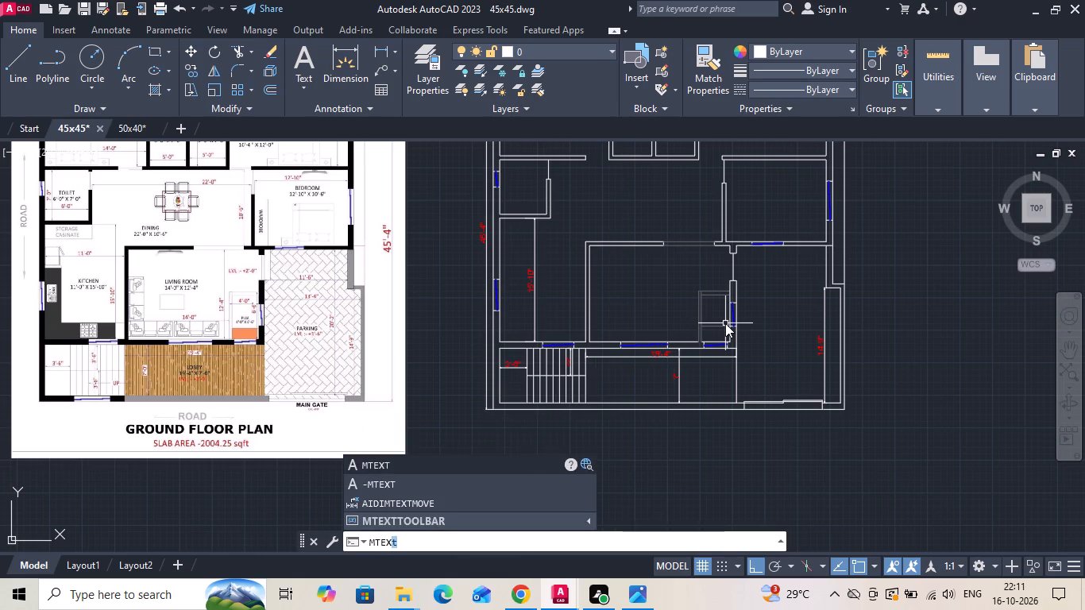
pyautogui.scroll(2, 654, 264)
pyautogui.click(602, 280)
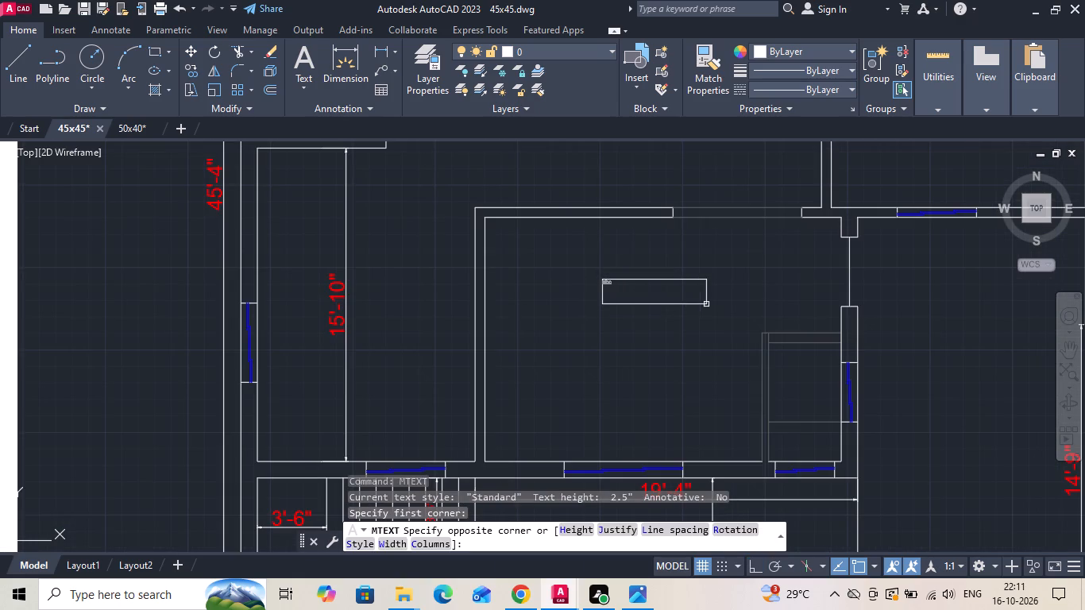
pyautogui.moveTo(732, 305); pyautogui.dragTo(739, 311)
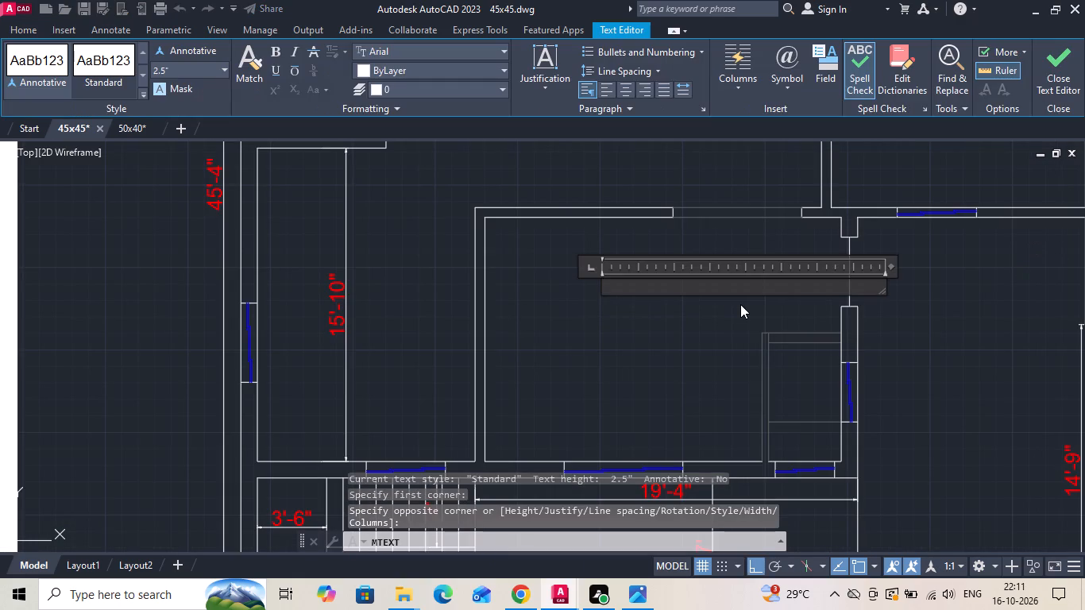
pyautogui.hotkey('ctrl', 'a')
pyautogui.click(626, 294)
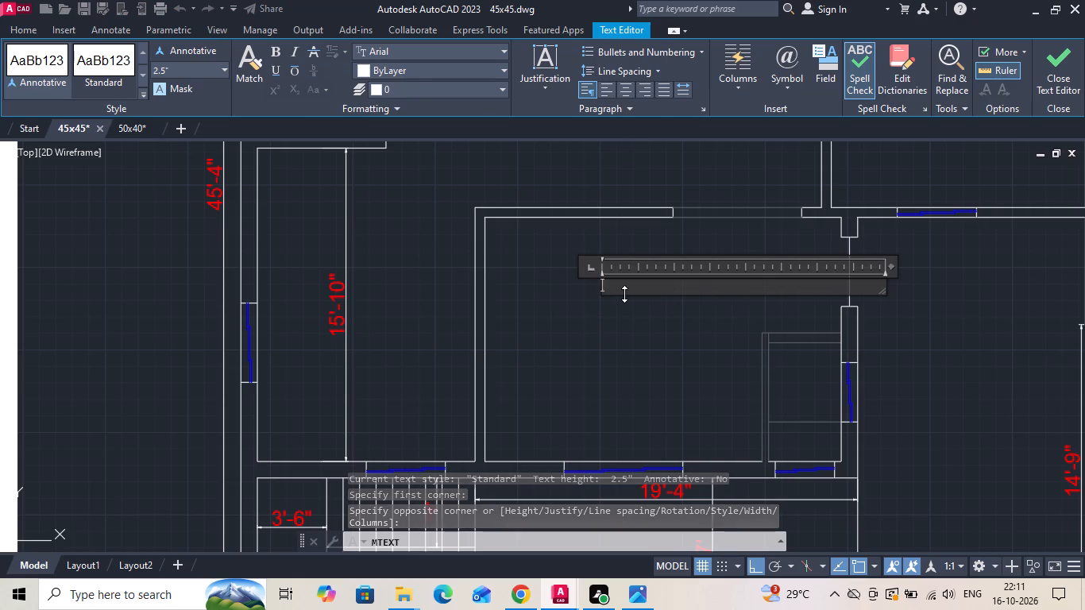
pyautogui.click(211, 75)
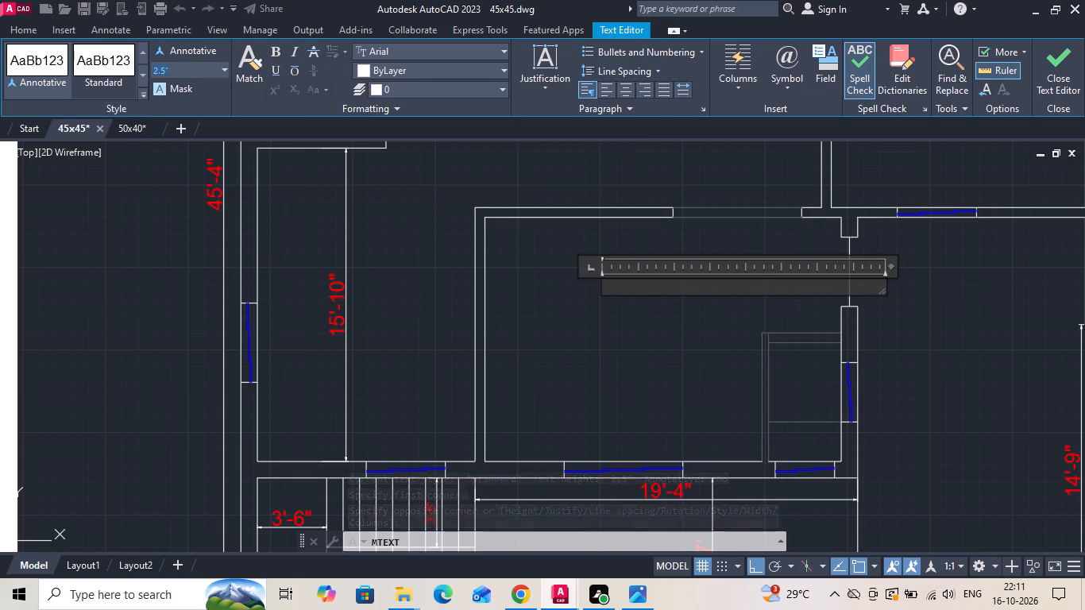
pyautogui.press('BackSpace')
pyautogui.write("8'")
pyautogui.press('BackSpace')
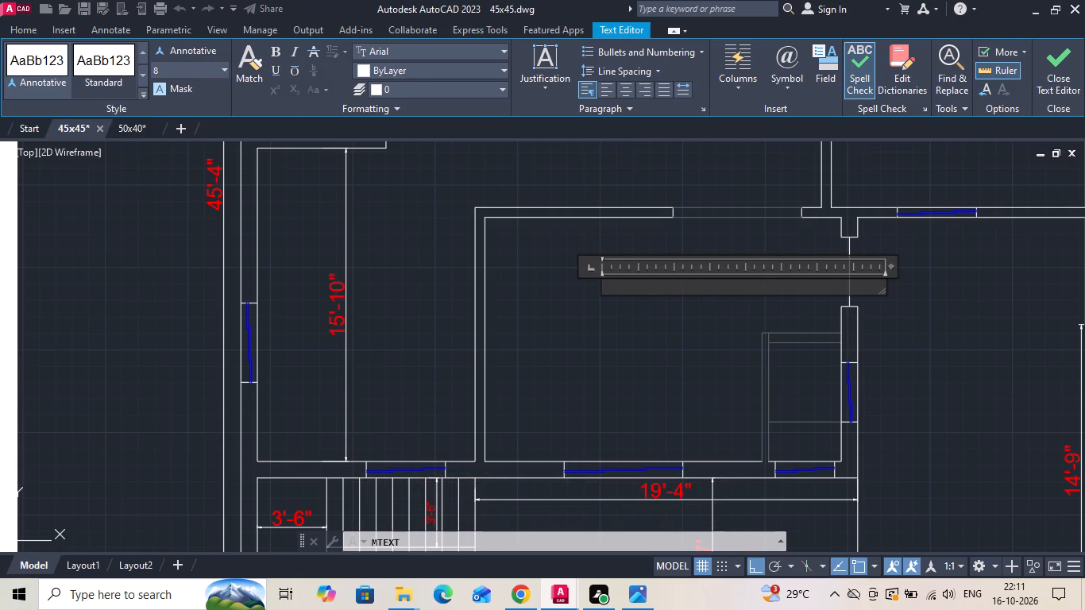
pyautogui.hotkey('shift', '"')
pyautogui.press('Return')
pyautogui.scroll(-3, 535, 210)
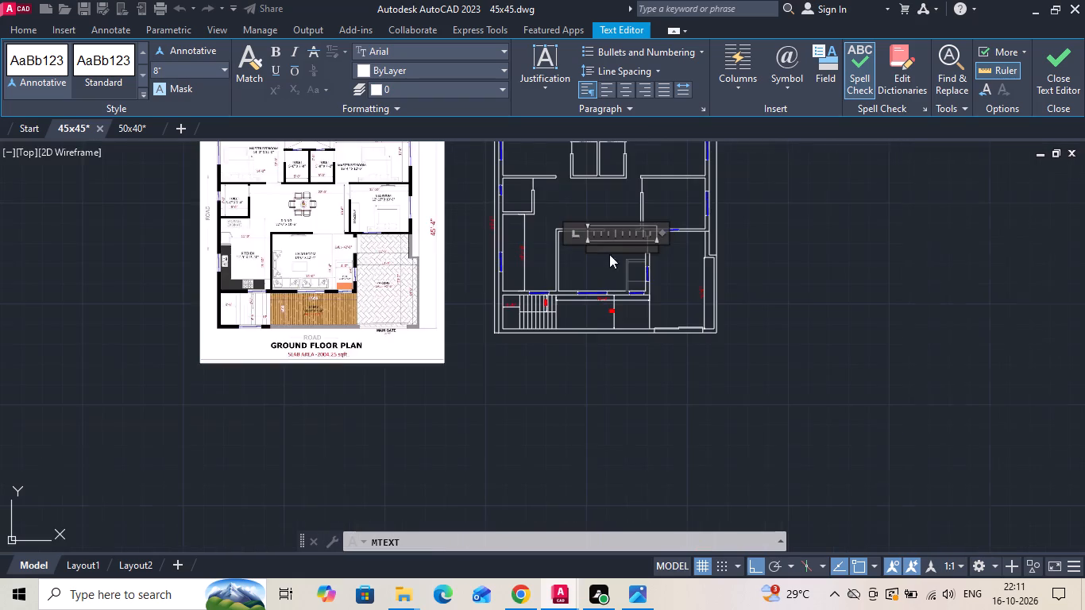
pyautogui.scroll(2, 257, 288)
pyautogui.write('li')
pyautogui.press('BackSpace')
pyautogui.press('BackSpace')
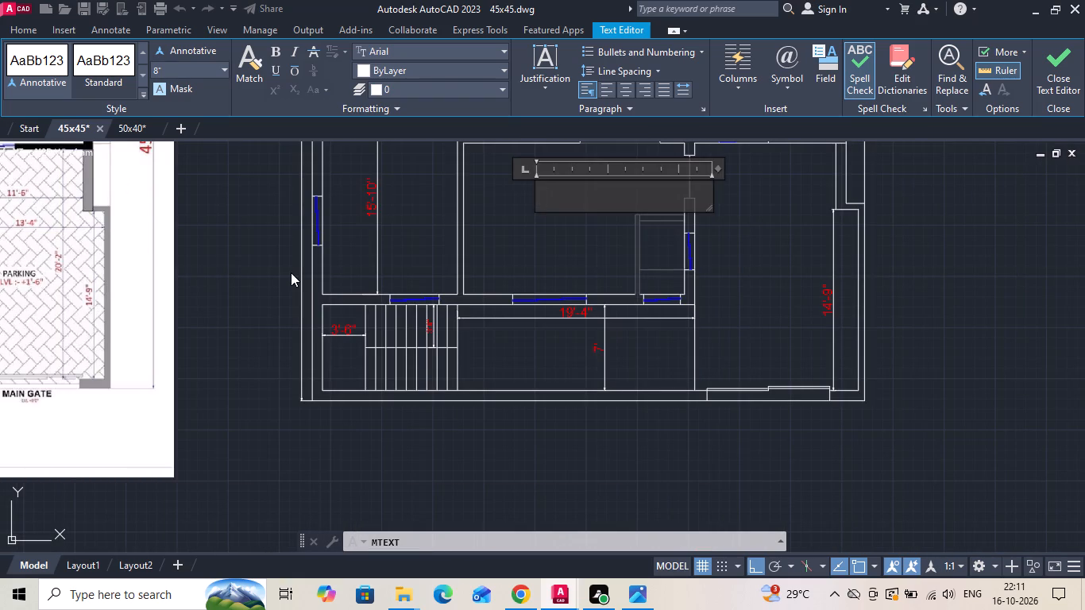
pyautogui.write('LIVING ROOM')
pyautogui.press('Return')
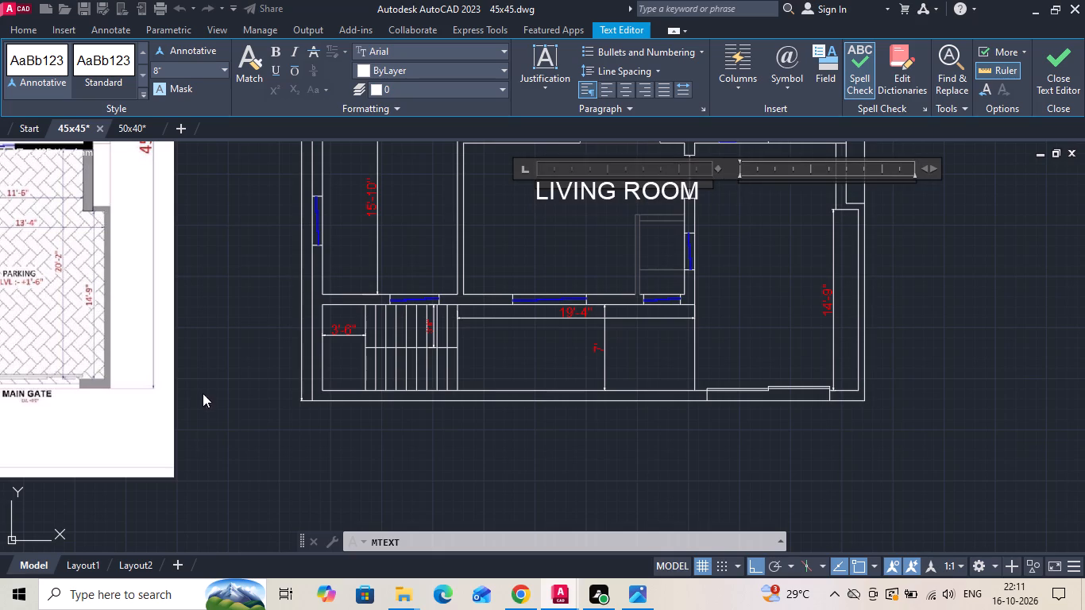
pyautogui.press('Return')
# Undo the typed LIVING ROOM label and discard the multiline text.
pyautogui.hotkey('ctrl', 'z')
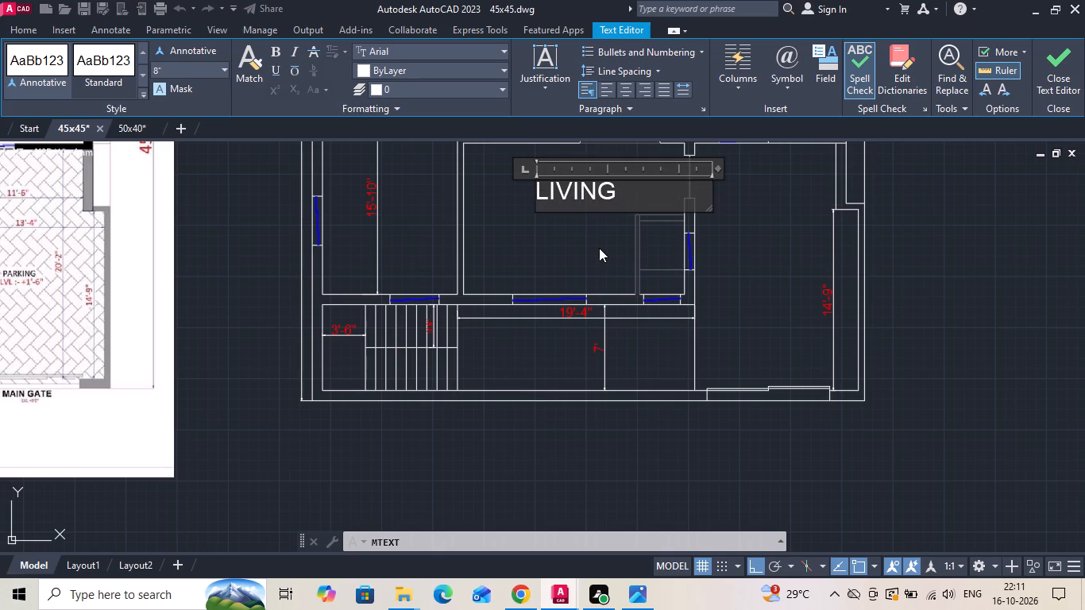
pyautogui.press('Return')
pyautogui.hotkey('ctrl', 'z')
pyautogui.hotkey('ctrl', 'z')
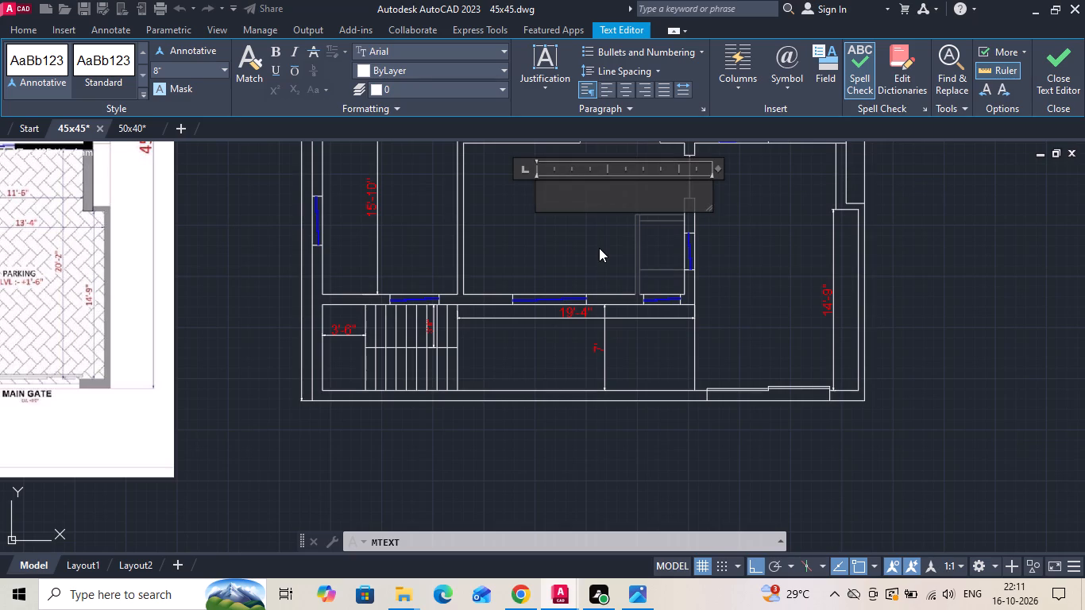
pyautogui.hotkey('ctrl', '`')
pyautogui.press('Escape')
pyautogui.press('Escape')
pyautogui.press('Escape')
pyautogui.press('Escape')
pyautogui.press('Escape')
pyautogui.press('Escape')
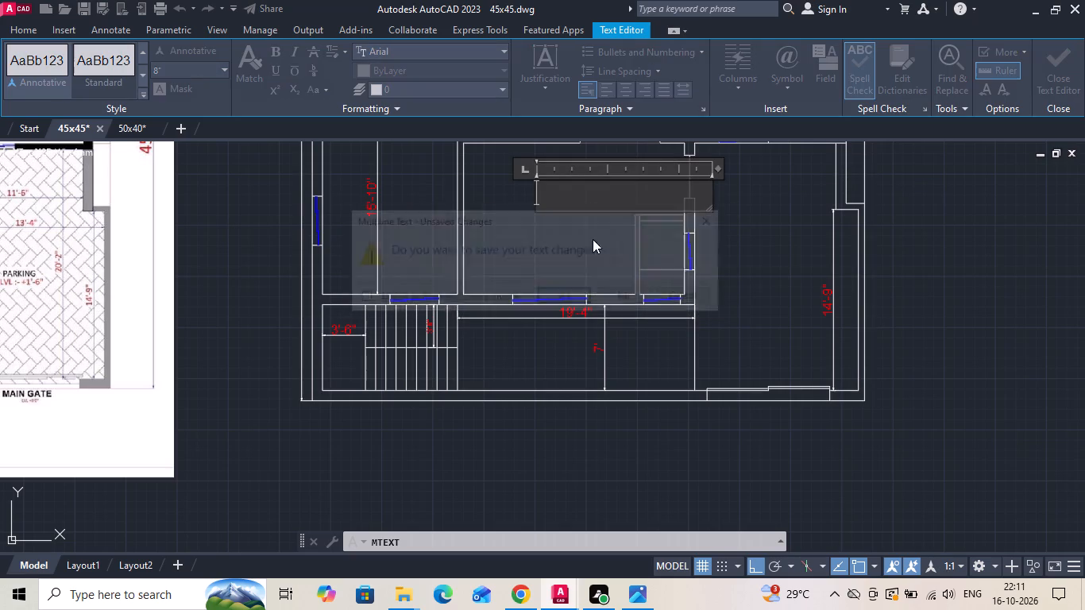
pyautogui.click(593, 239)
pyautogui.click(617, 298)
# Copy the KITCHEN label, sink, stove and refrigerator from the kitchen in the 50x40 drawing to the clipboard.
pyautogui.scroll(-2, 578, 335)
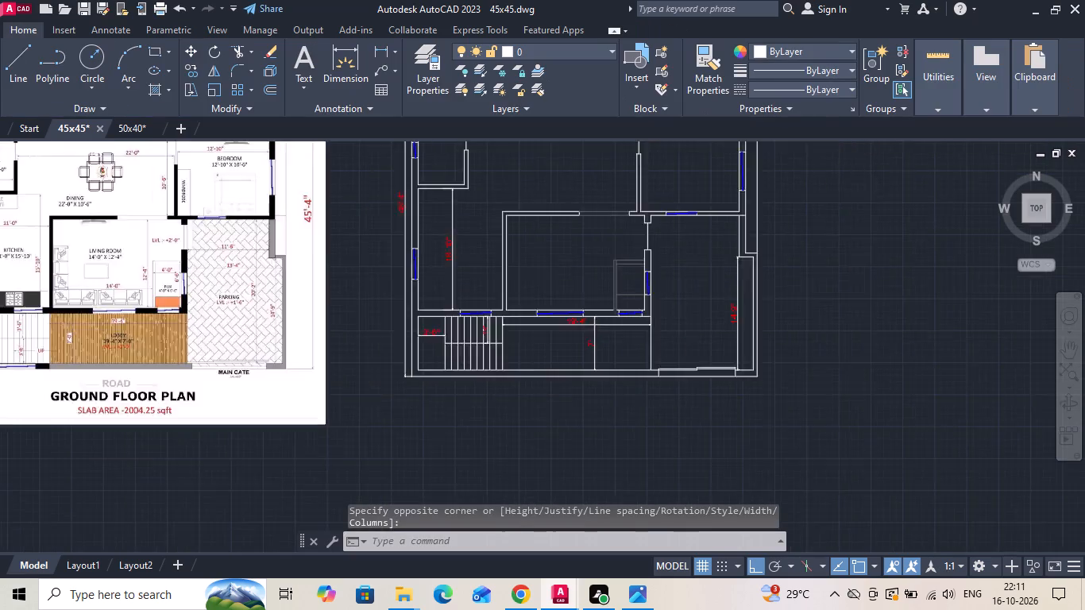
pyautogui.scroll(-1, 577, 360)
pyautogui.scroll(1, 579, 346)
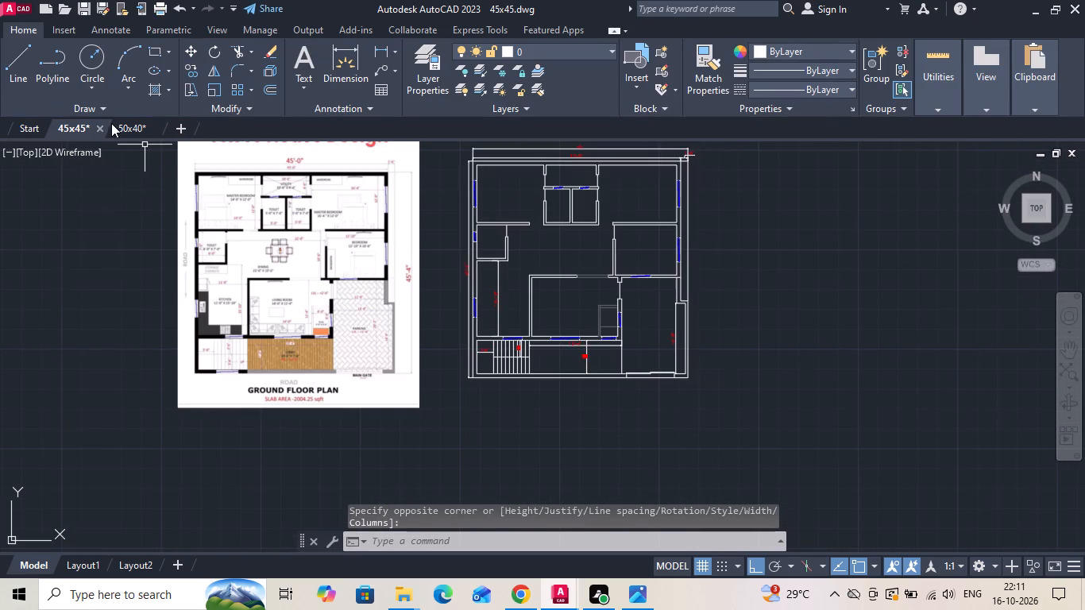
pyautogui.click(113, 125)
pyautogui.scroll(-2, 380, 349)
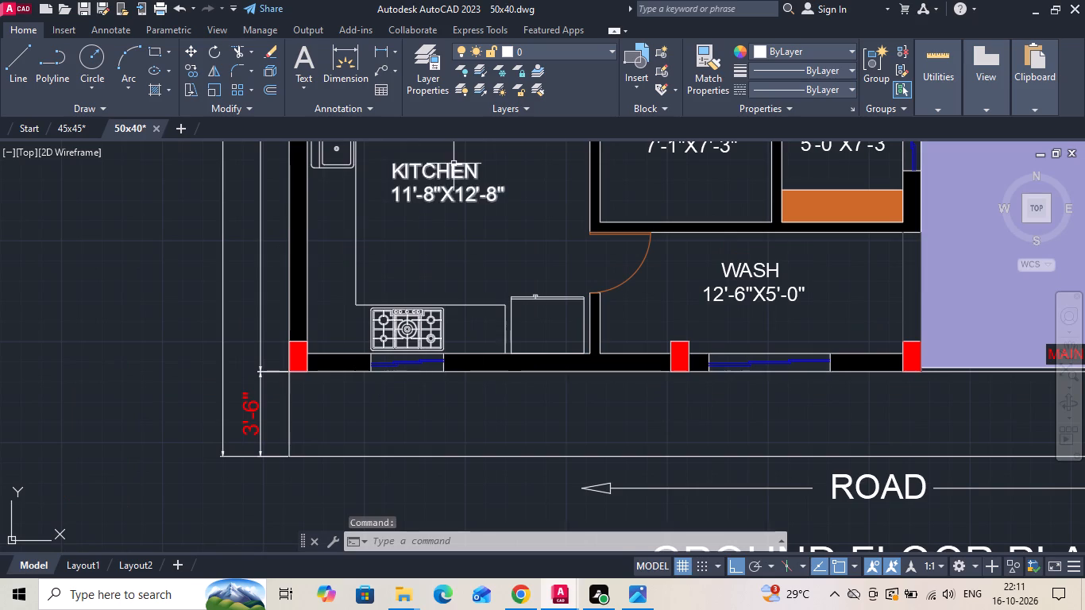
pyautogui.click(454, 164)
pyautogui.click(392, 334)
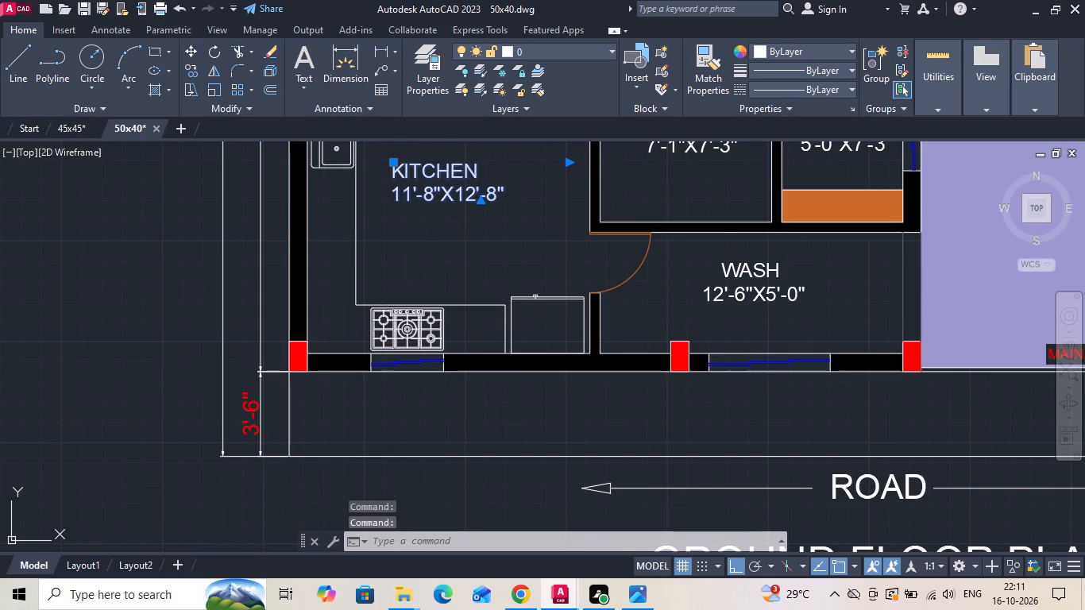
pyautogui.click(322, 160)
pyautogui.click(536, 295)
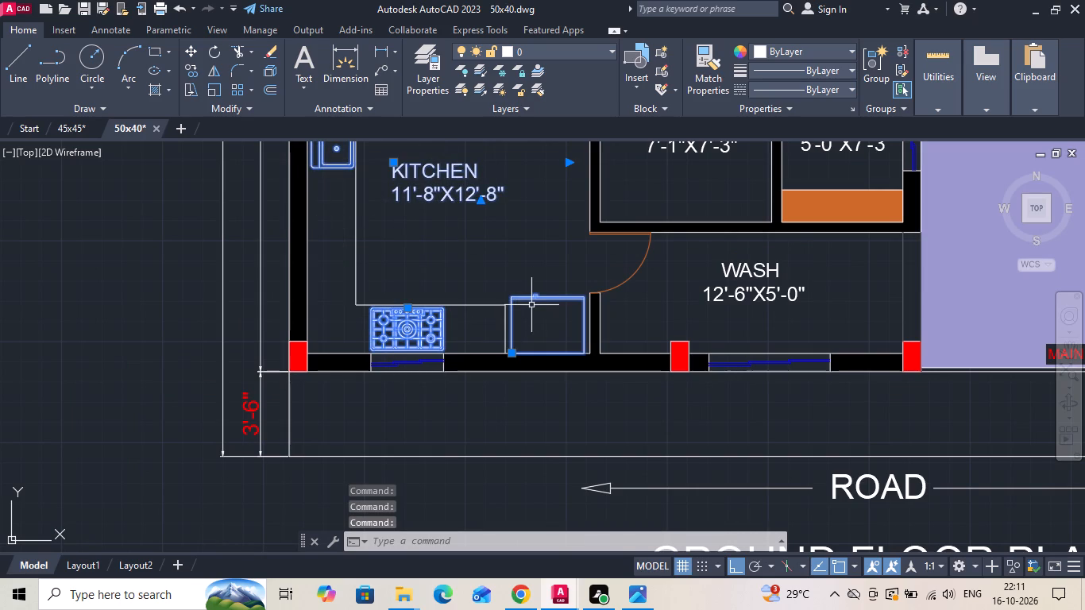
pyautogui.hotkey('ctrl', 'c')
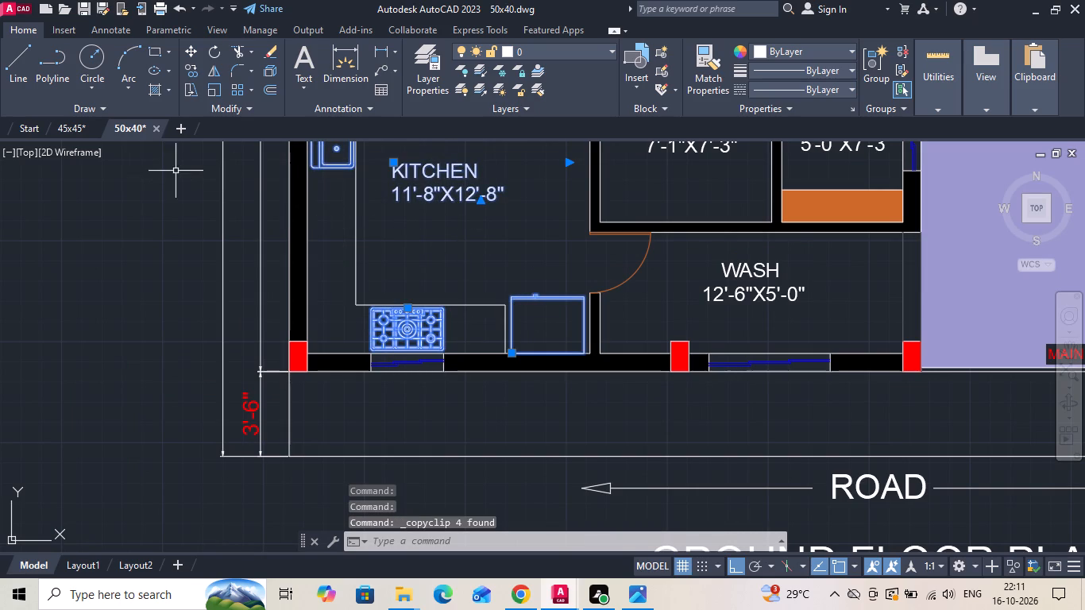
# Paste the copied kitchen label and fixtures into the kitchen area of the 45x45 drawing.
pyautogui.click(72, 136)
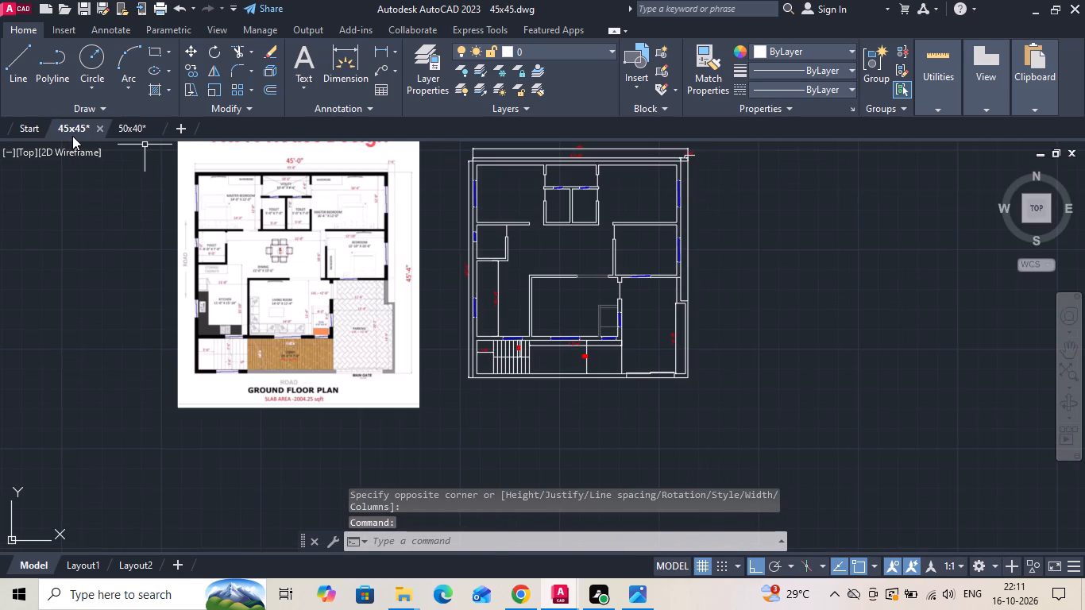
pyautogui.hotkey('ctrl', 'v')
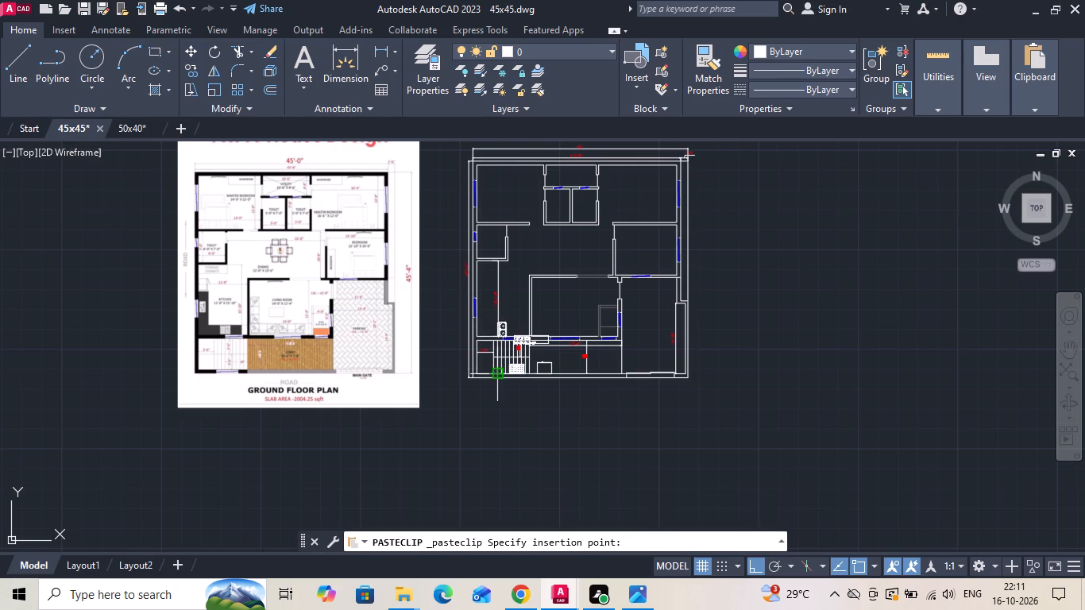
pyautogui.scroll(2, 503, 373)
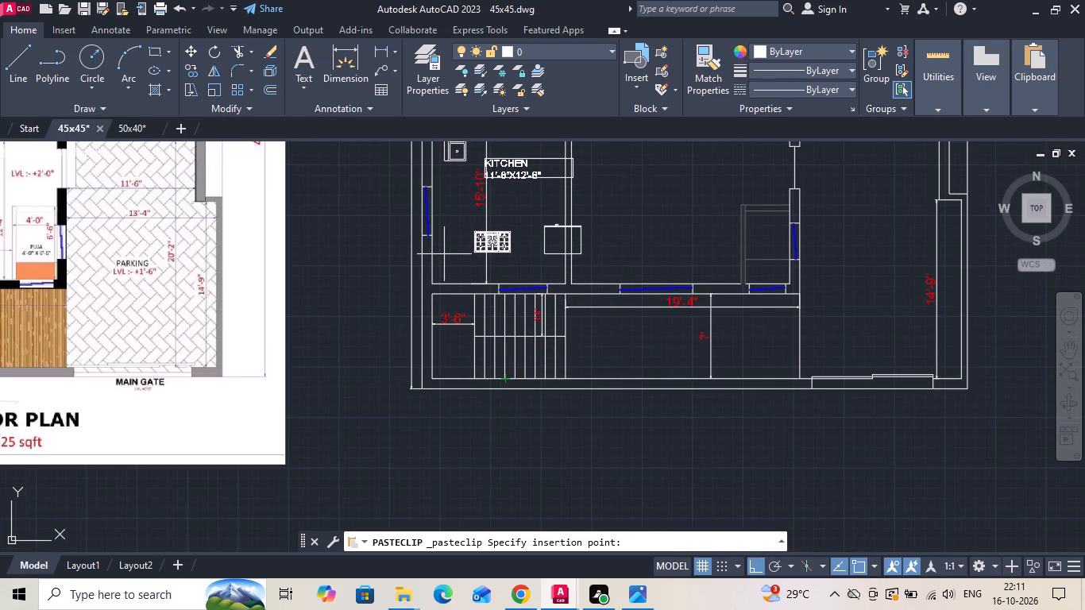
pyautogui.click(444, 254)
pyautogui.scroll(-1, 620, 331)
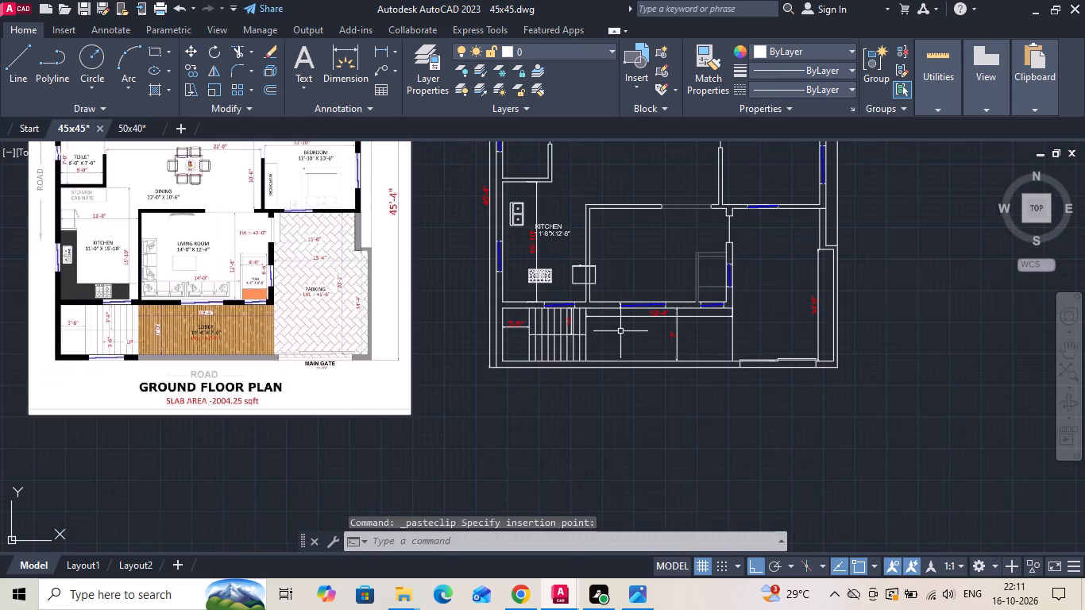
pyautogui.press('Escape')
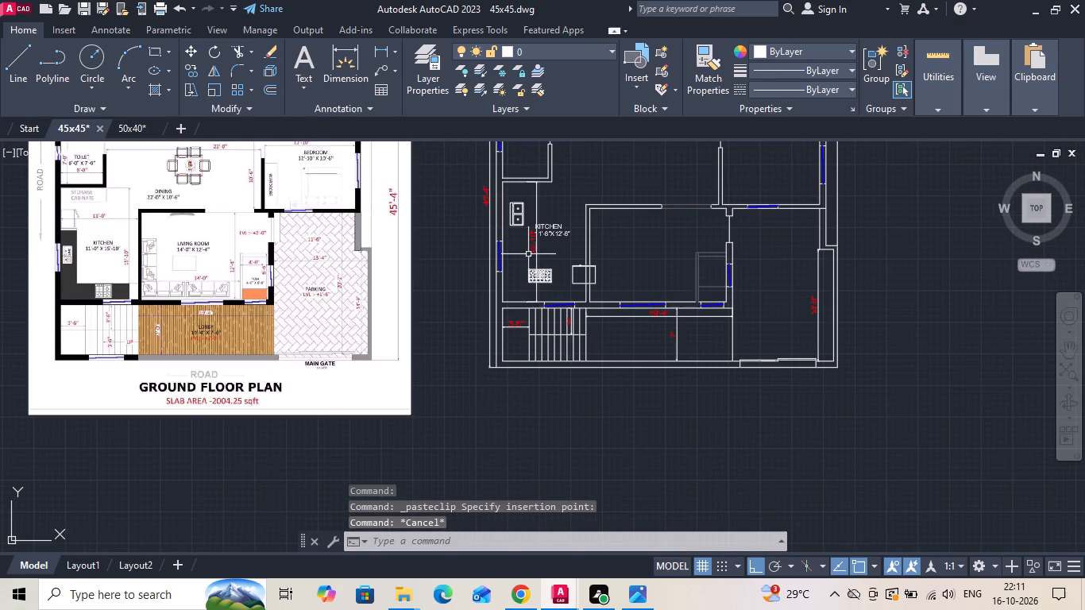
# Offset the kitchen's bottom and outer side wall lines 2' into the room for the counter edges.
pyautogui.write("O 2'")
pyautogui.press('Return')
pyautogui.scroll(2, 503, 289)
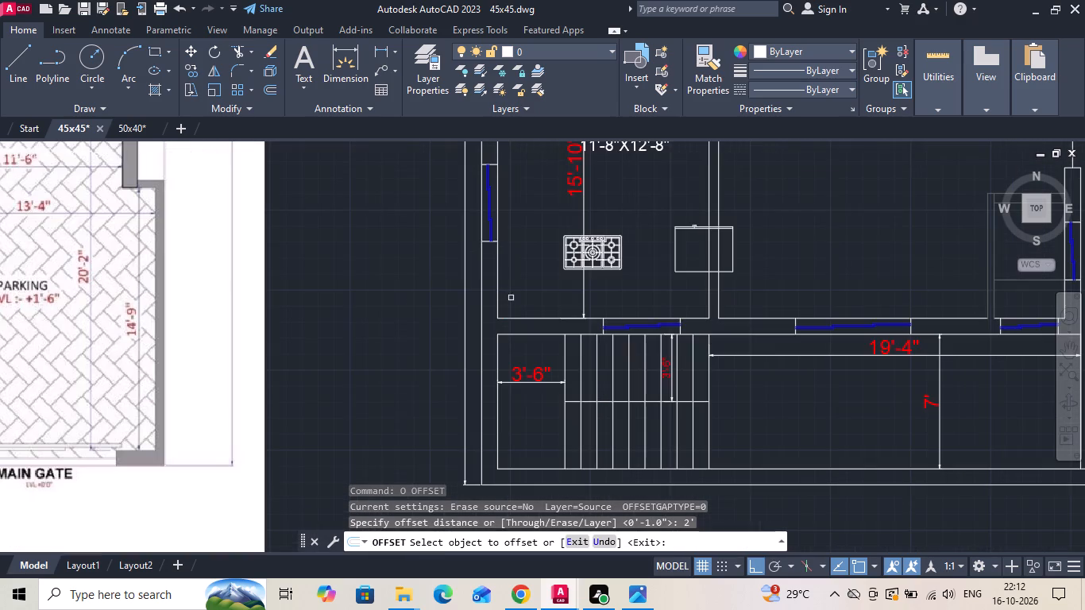
pyautogui.click(538, 317)
pyautogui.click(538, 285)
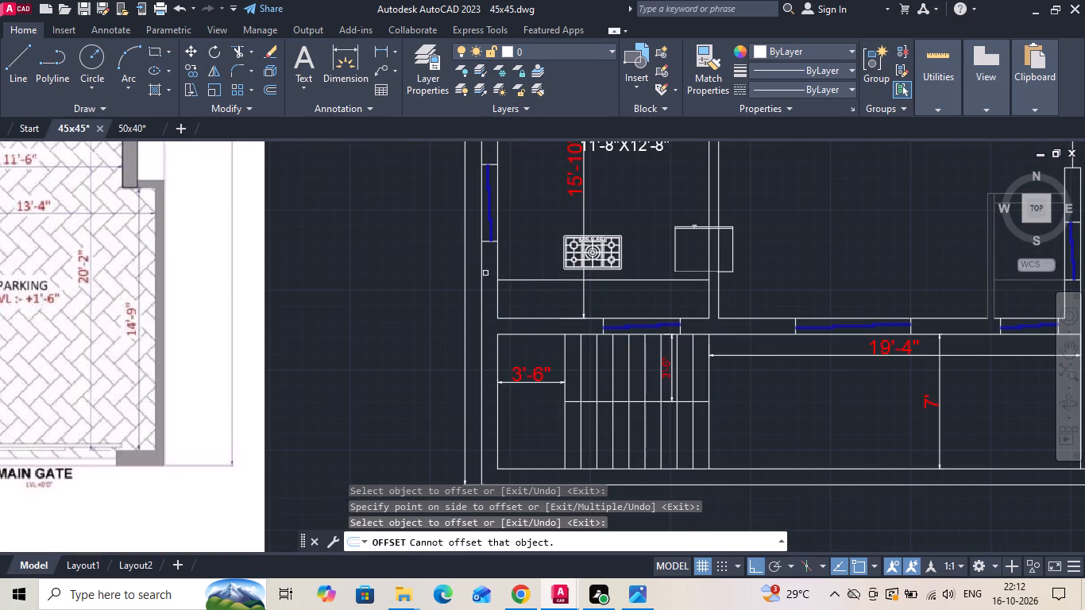
pyautogui.click(496, 270)
pyautogui.click(530, 255)
pyautogui.press('Escape')
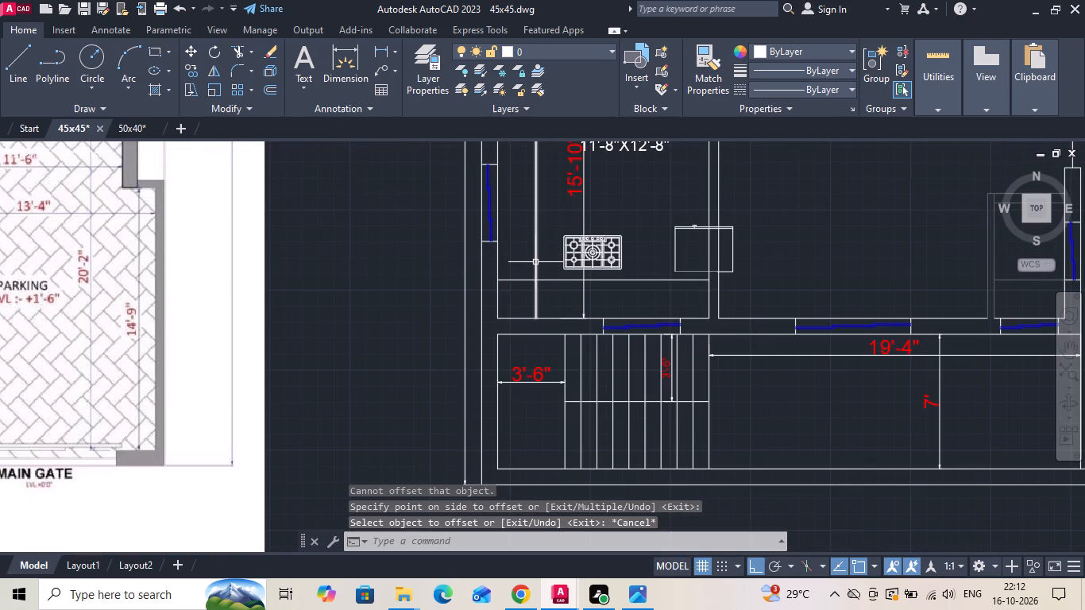
# Fillet the two kitchen counter edge lines into a square corner with zero radius.
pyautogui.write('F')
pyautogui.press('space')
pyautogui.click(533, 262)
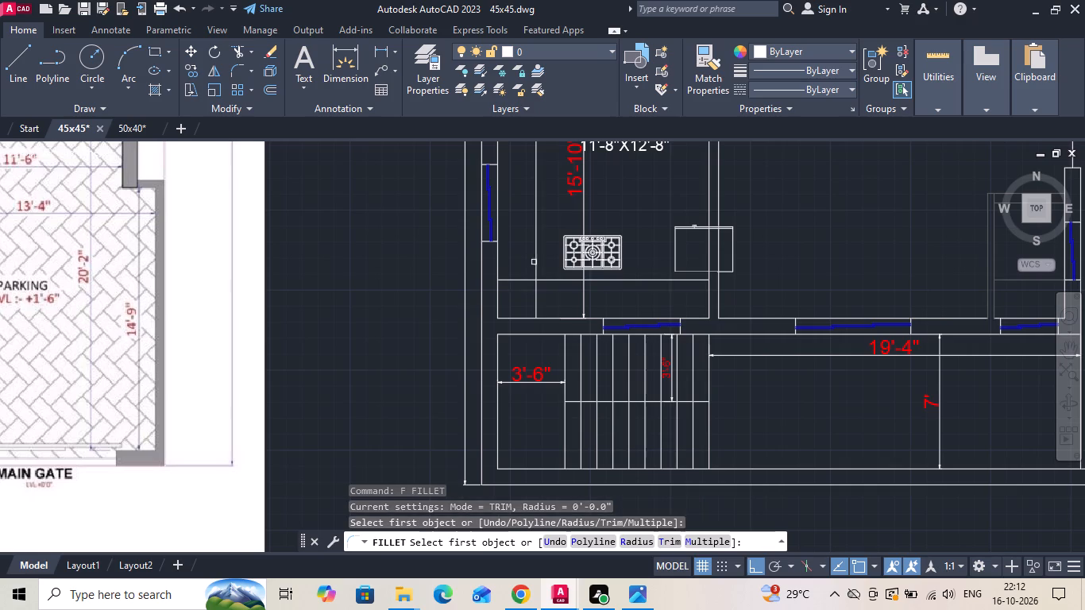
pyautogui.click(544, 277)
pyautogui.click(535, 261)
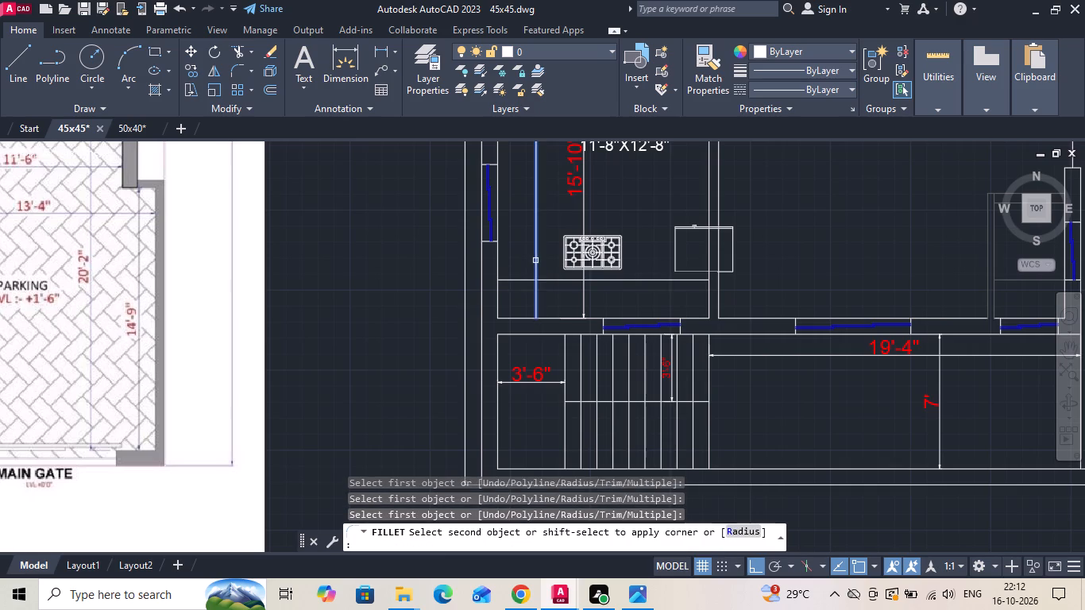
pyautogui.click(546, 280)
pyautogui.press('Escape')
# Move the stove down from its bottom midpoint onto the kitchen's bottom wall line.
pyautogui.scroll(-2, 626, 321)
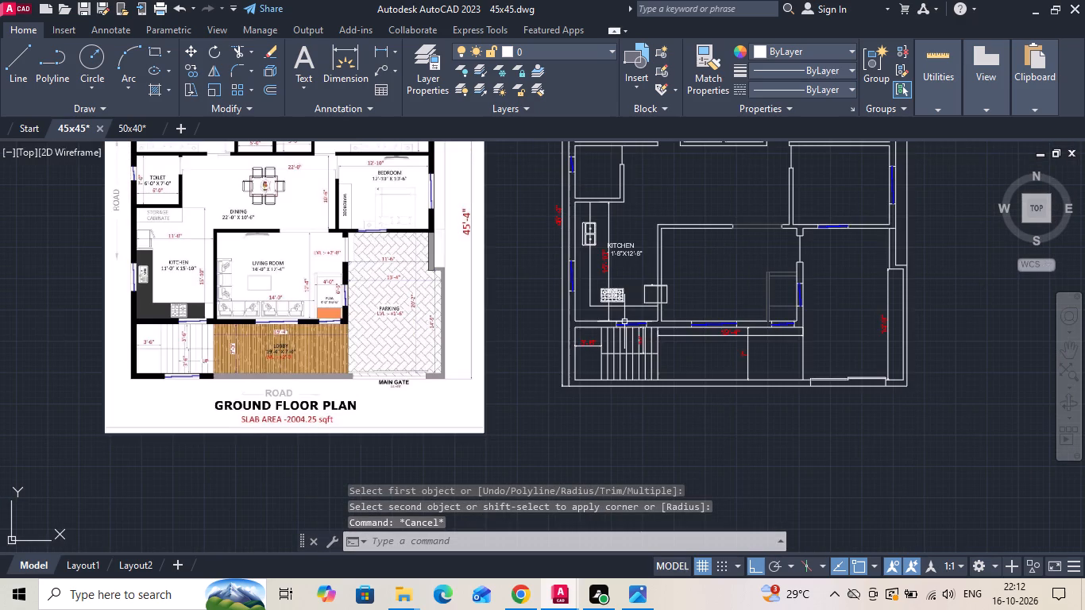
pyautogui.scroll(4, 620, 298)
pyautogui.click(624, 295)
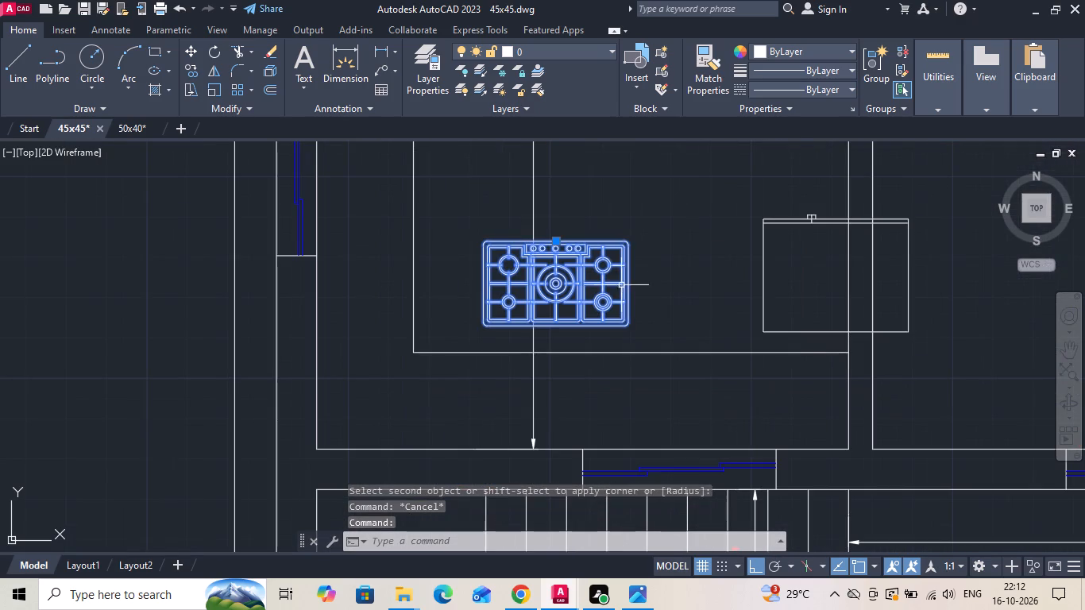
pyautogui.rightClick(620, 281)
pyautogui.click(633, 286)
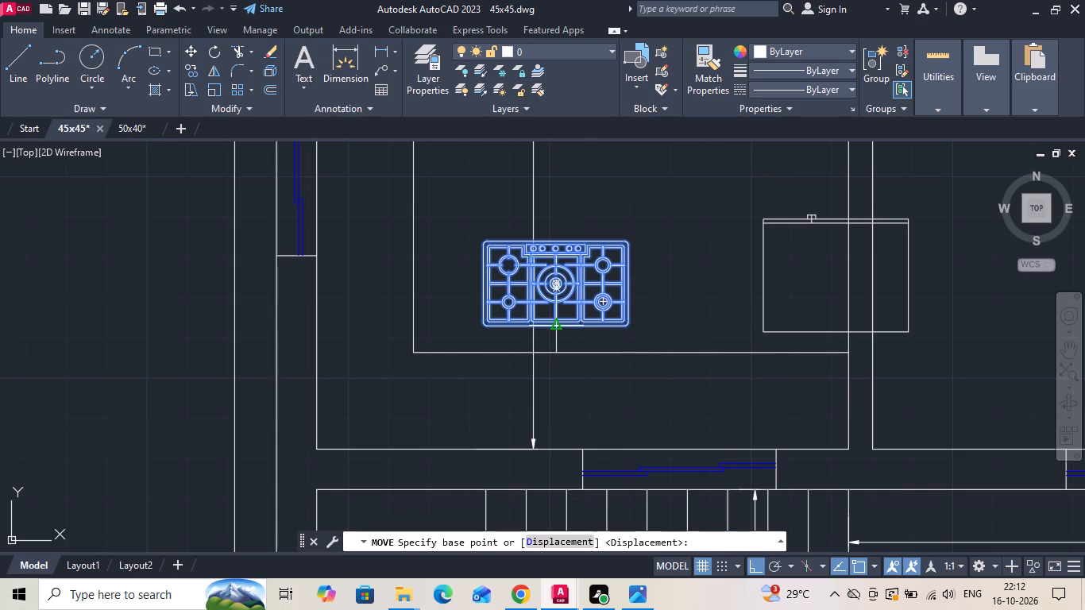
pyautogui.click(554, 328)
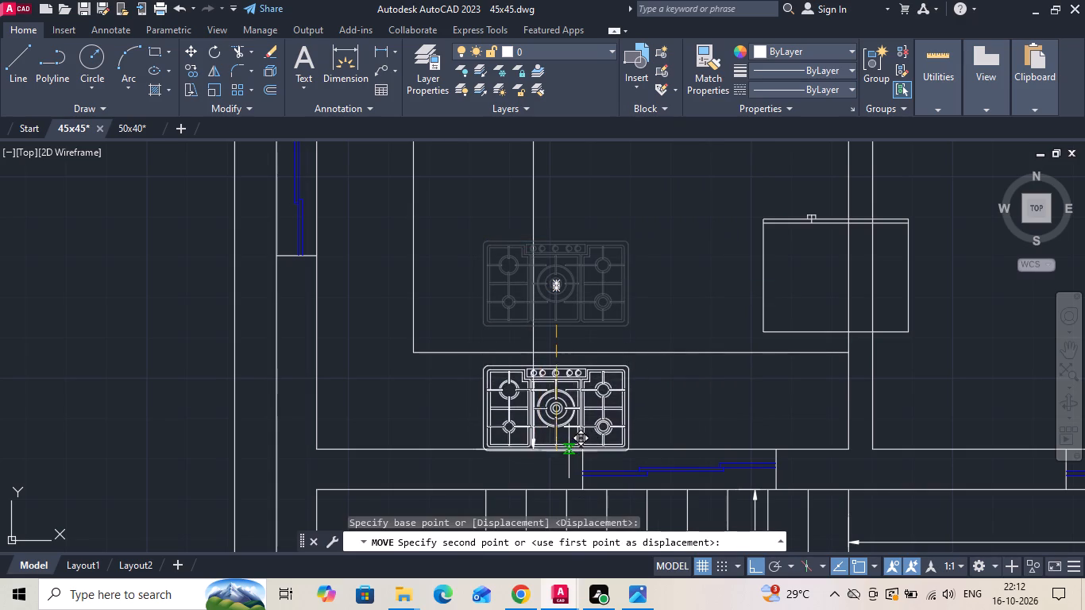
pyautogui.click(583, 452)
# Move the stove 2" up, away from the kitchen's bottom wall.
pyautogui.scroll(-1, 650, 311)
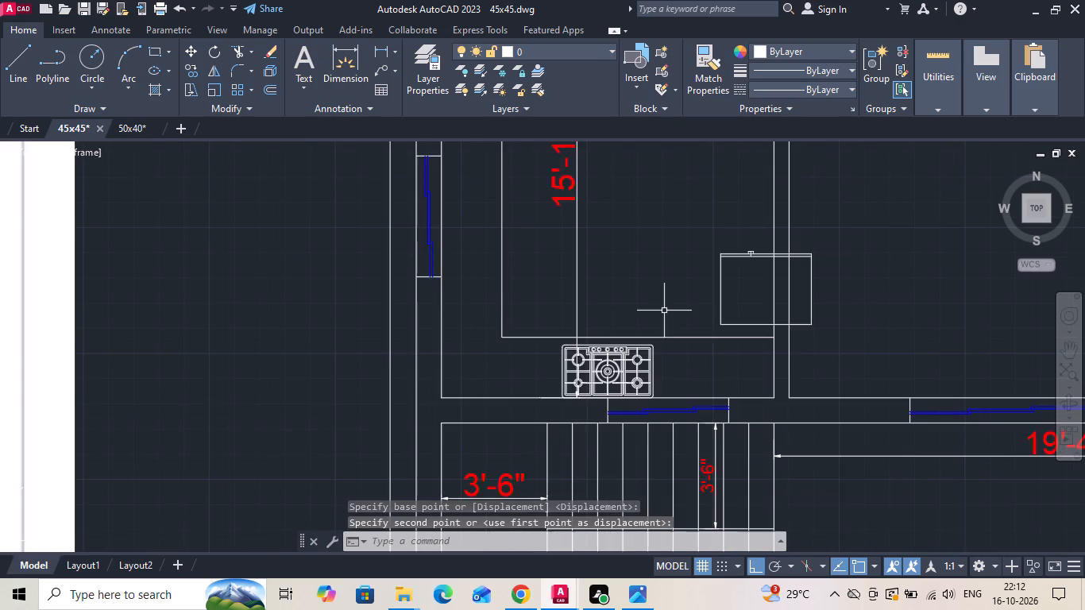
pyautogui.scroll(2, 666, 363)
pyautogui.moveTo(647, 381); pyautogui.dragTo(570, 395)
pyautogui.click(537, 395)
pyautogui.rightClick(537, 390)
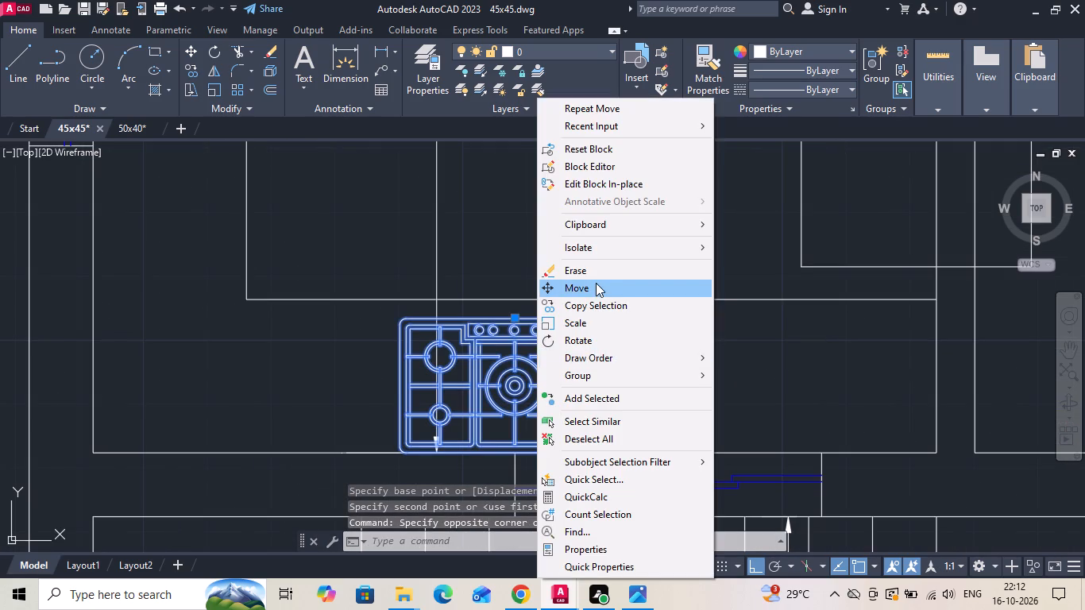
pyautogui.click(596, 283)
pyautogui.click(683, 391)
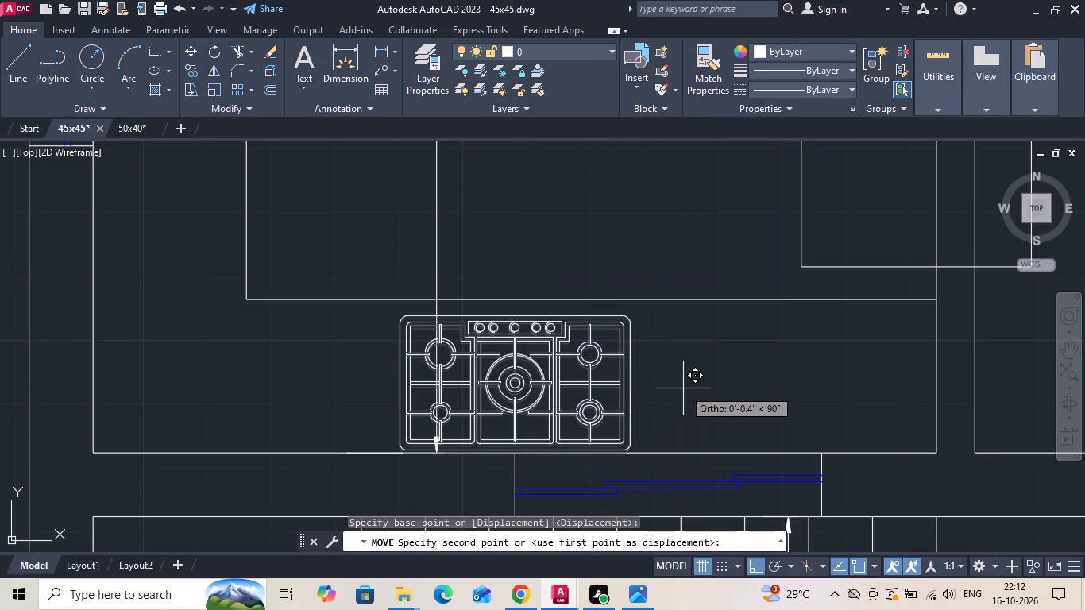
pyautogui.press('2')
pyautogui.press('Return')
pyautogui.click(683, 388)
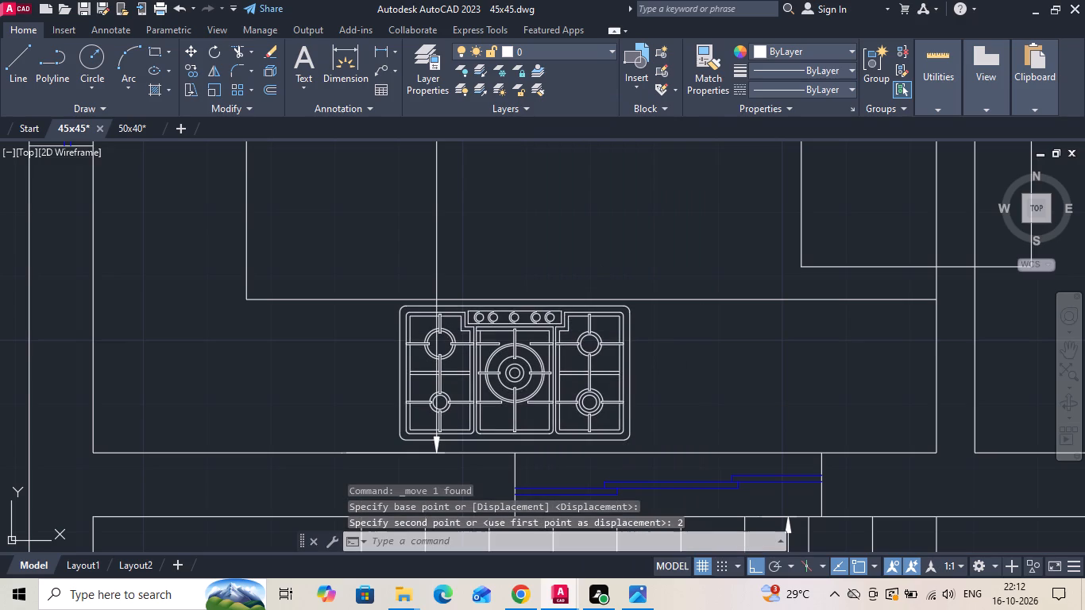
# Move the stove 1" back down towards the kitchen's bottom wall.
pyautogui.click(631, 395)
pyautogui.rightClick(631, 395)
pyautogui.click(669, 285)
pyautogui.moveTo(697, 338); pyautogui.dragTo(701, 368)
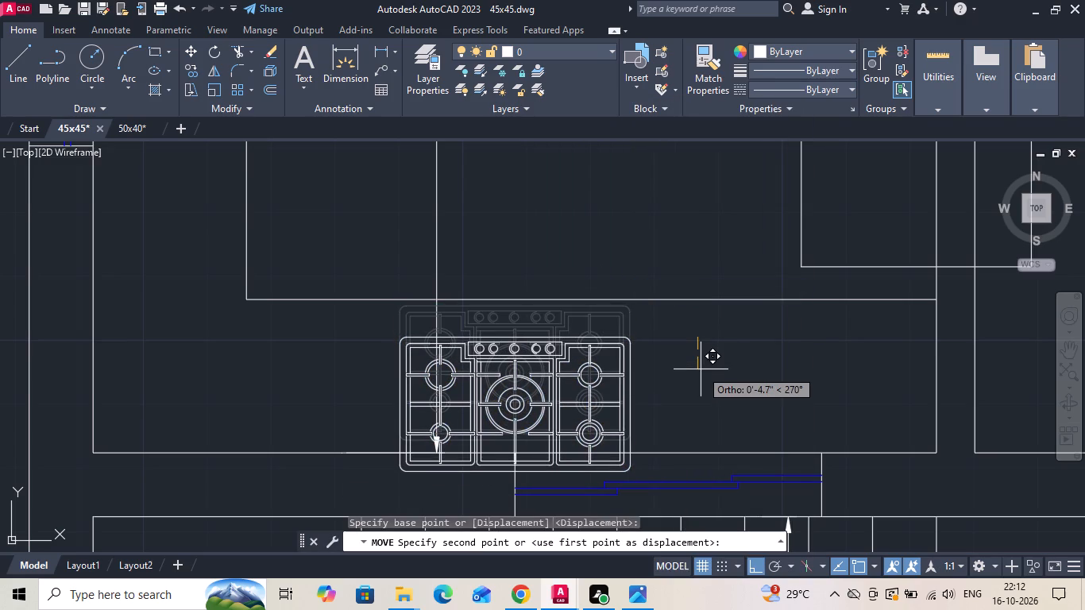
pyautogui.press('1')
pyautogui.press('Return')
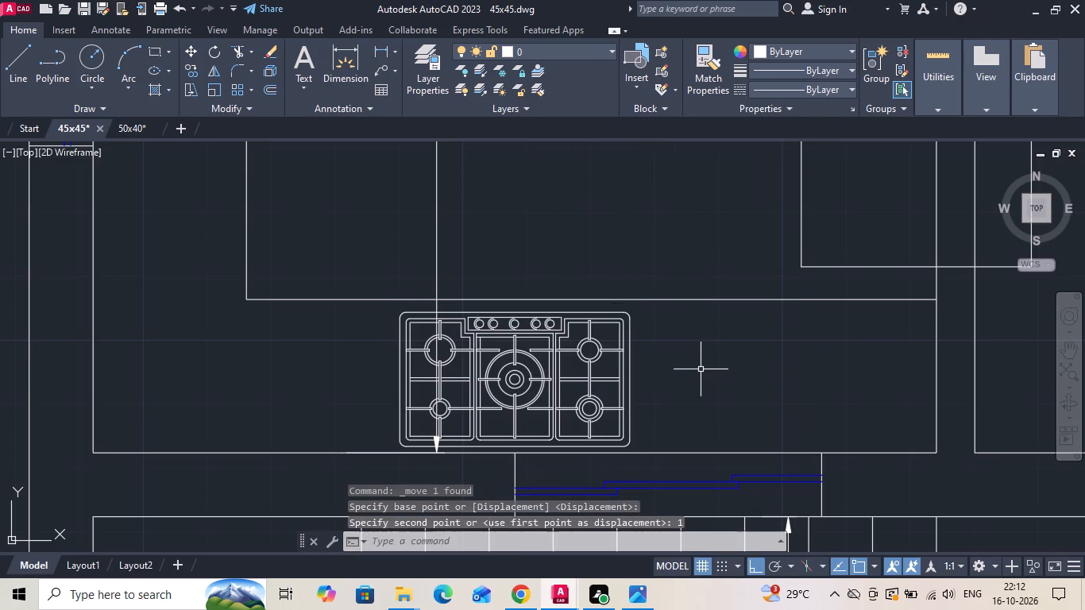
# Delete the vertical 15'-10" dimension crossing the kitchen and stove.
pyautogui.moveTo(459, 236); pyautogui.dragTo(425, 234)
pyautogui.click(423, 234)
pyautogui.press('Delete')
# Shift the stove horizontally about 1" along the counter, away from the counter corner.
pyautogui.click(572, 407)
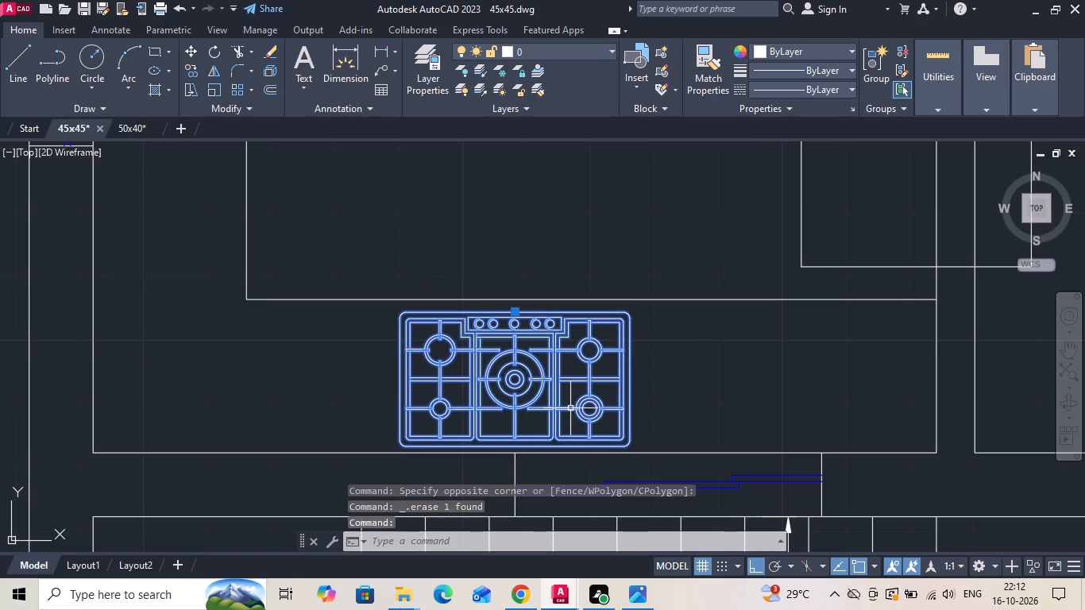
pyautogui.rightClick(570, 408)
pyautogui.click(604, 293)
pyautogui.click(693, 396)
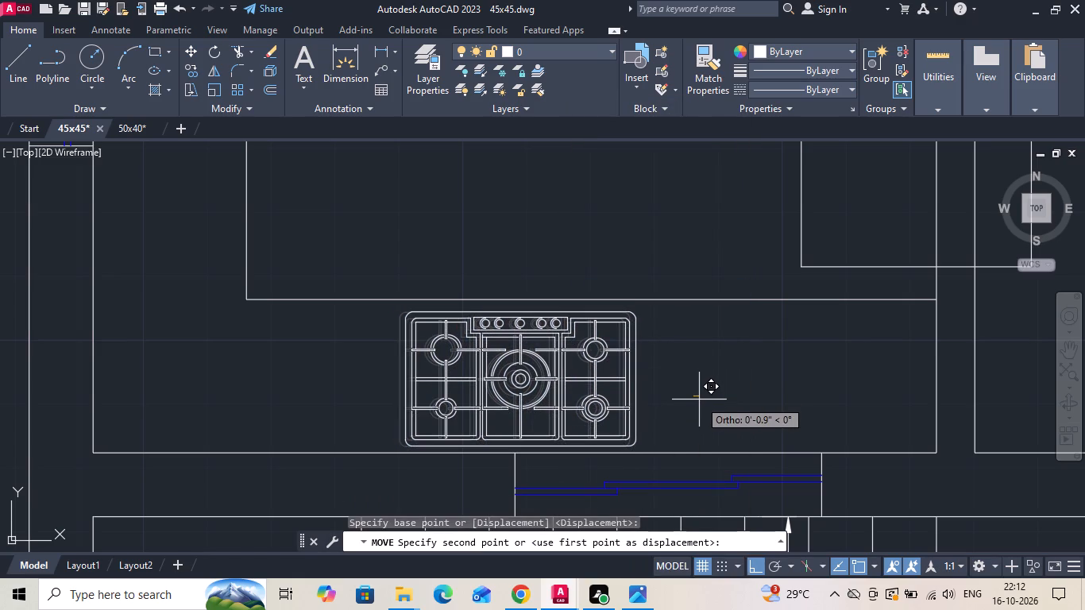
pyautogui.click(699, 400)
# Move the double sink straight down about 4'-11" so it sits beside the kitchen's side window.
pyautogui.scroll(-3, 498, 332)
pyautogui.scroll(-1, 608, 360)
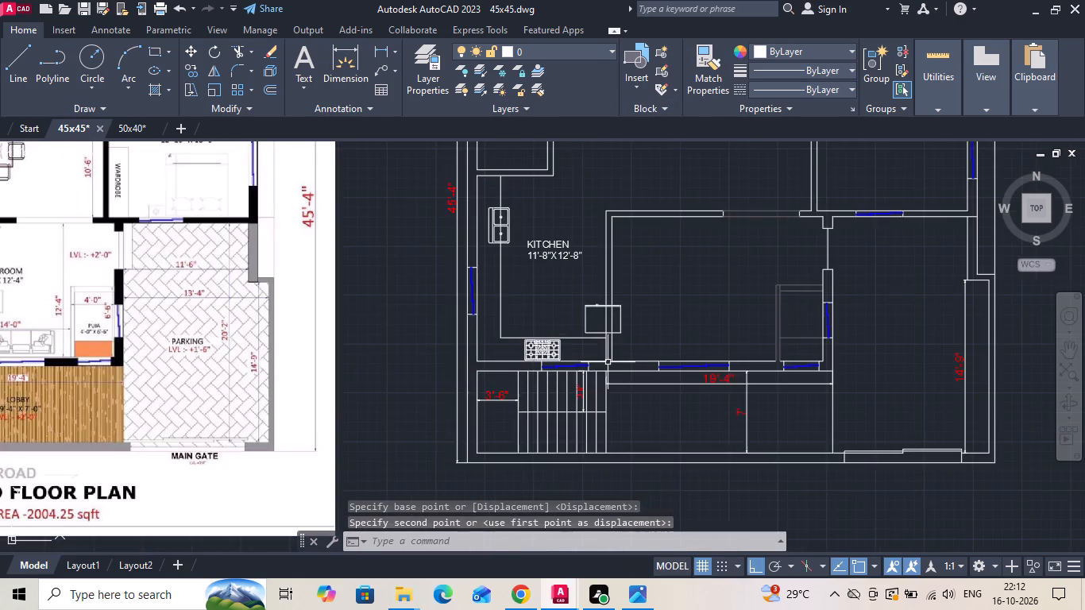
pyautogui.scroll(2, 494, 213)
pyautogui.moveTo(494, 213); pyautogui.dragTo(491, 220)
pyautogui.click(488, 227)
pyautogui.rightClick(488, 227)
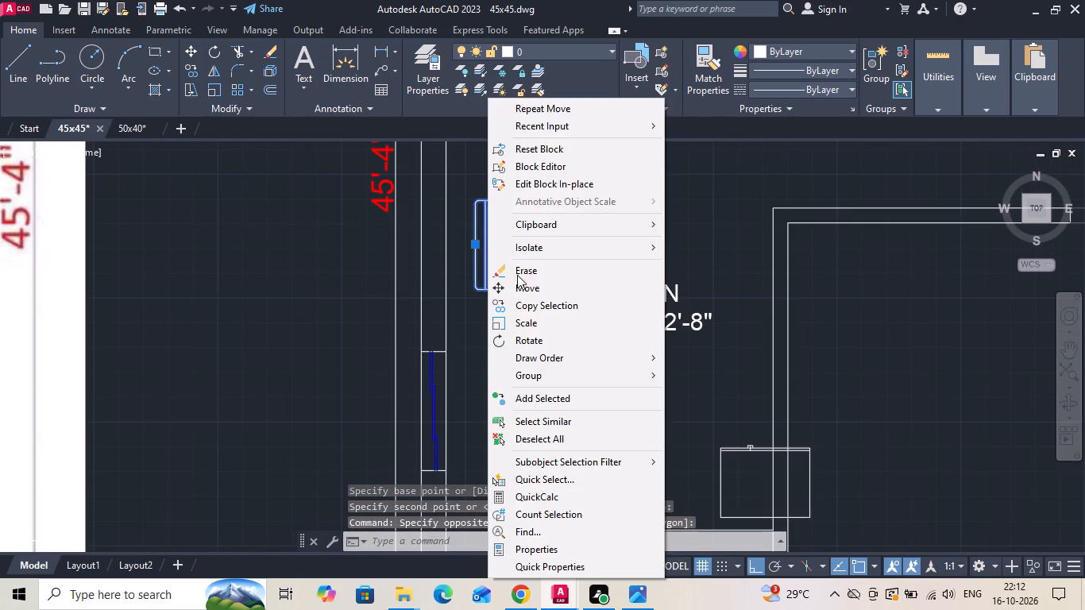
pyautogui.click(520, 281)
pyautogui.click(573, 338)
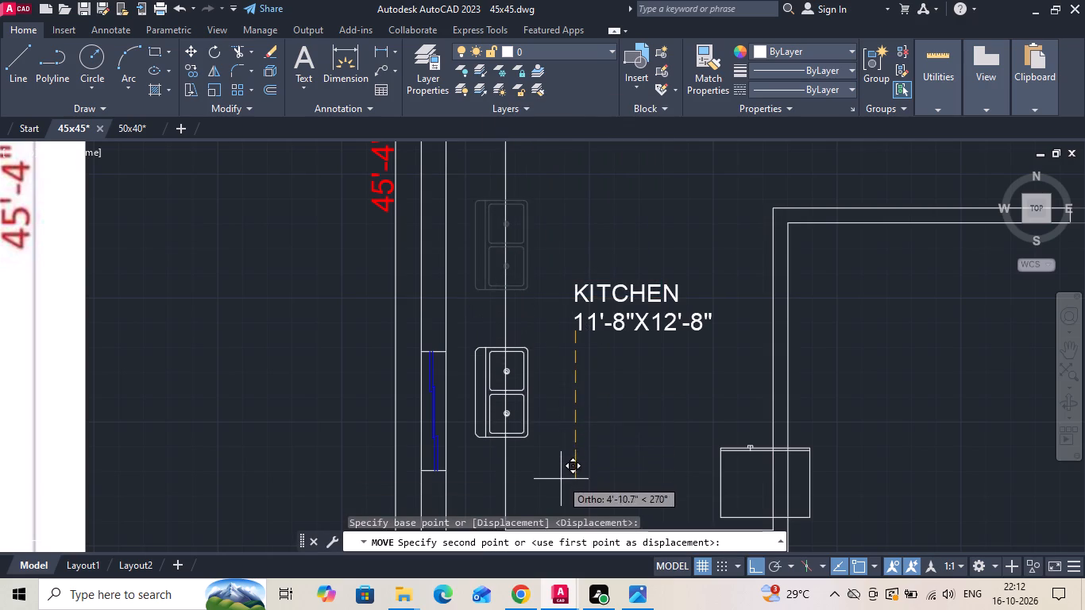
pyautogui.click(560, 480)
# Move the double sink from the midpoint of its back edge onto the kitchen's outer side wall at the window.
pyautogui.scroll(-3, 603, 443)
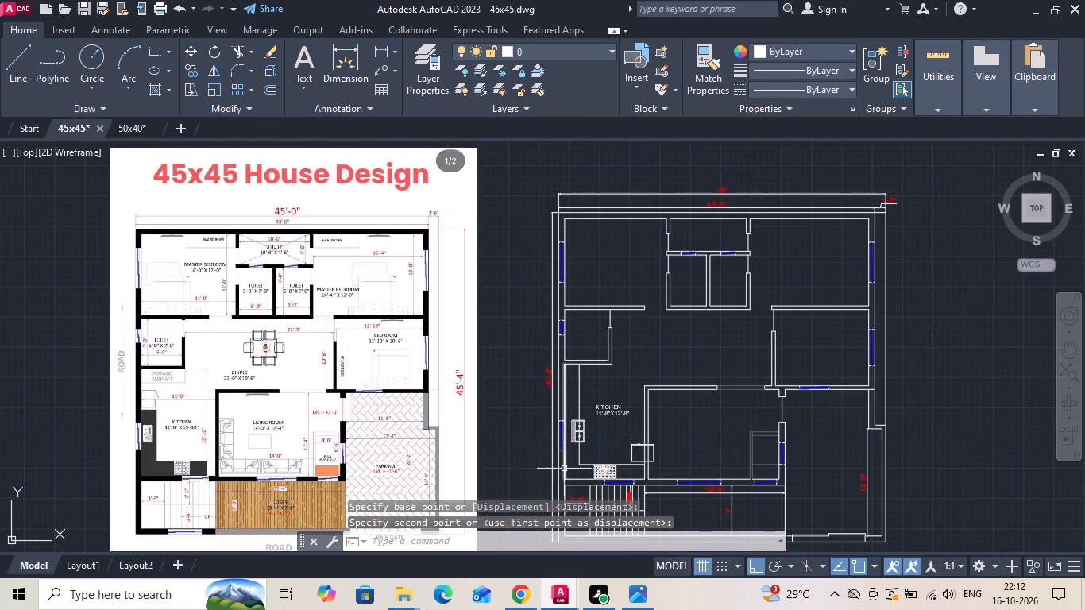
pyautogui.scroll(3, 564, 469)
pyautogui.moveTo(616, 378); pyautogui.dragTo(613, 369)
pyautogui.click(596, 346)
pyautogui.rightClick(596, 346)
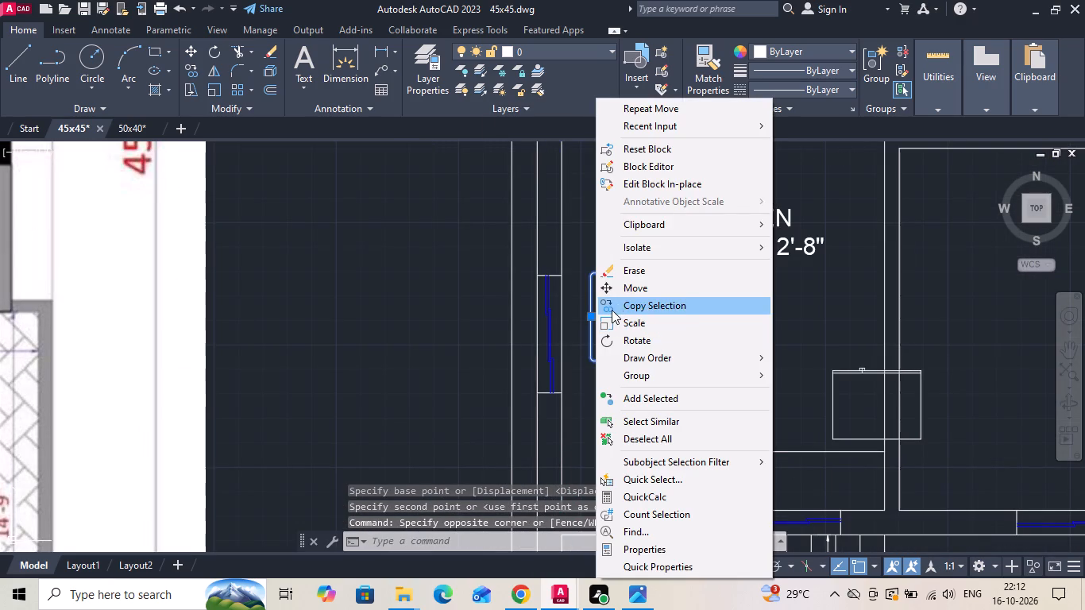
pyautogui.click(616, 292)
pyautogui.click(593, 321)
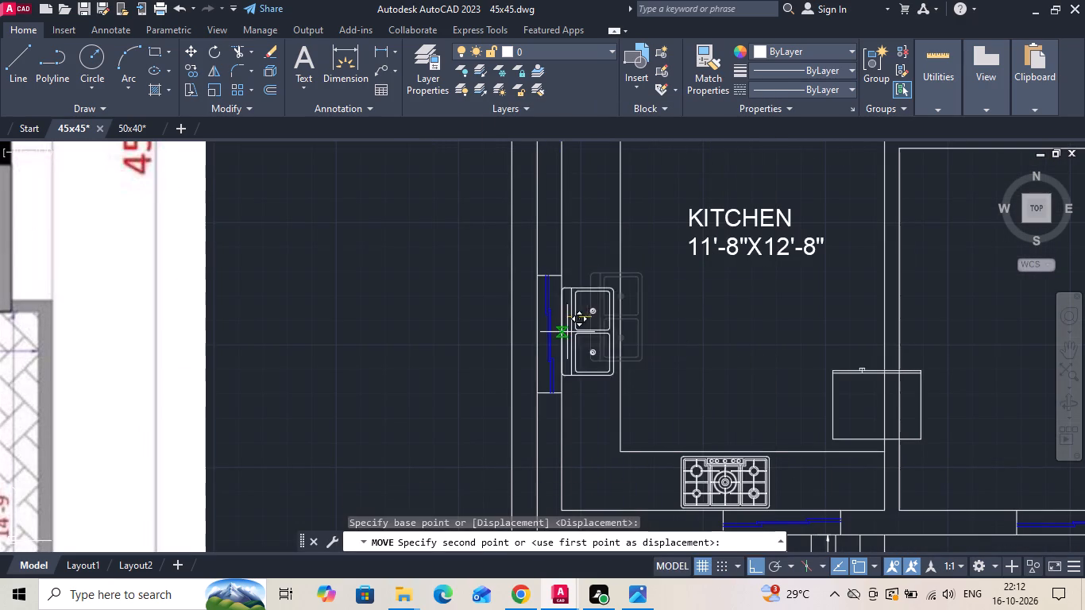
pyautogui.click(564, 334)
# Move the double sink horizontally about 1" away from the kitchen's outer side wall.
pyautogui.click(604, 310)
pyautogui.click(600, 274)
pyautogui.rightClick(600, 274)
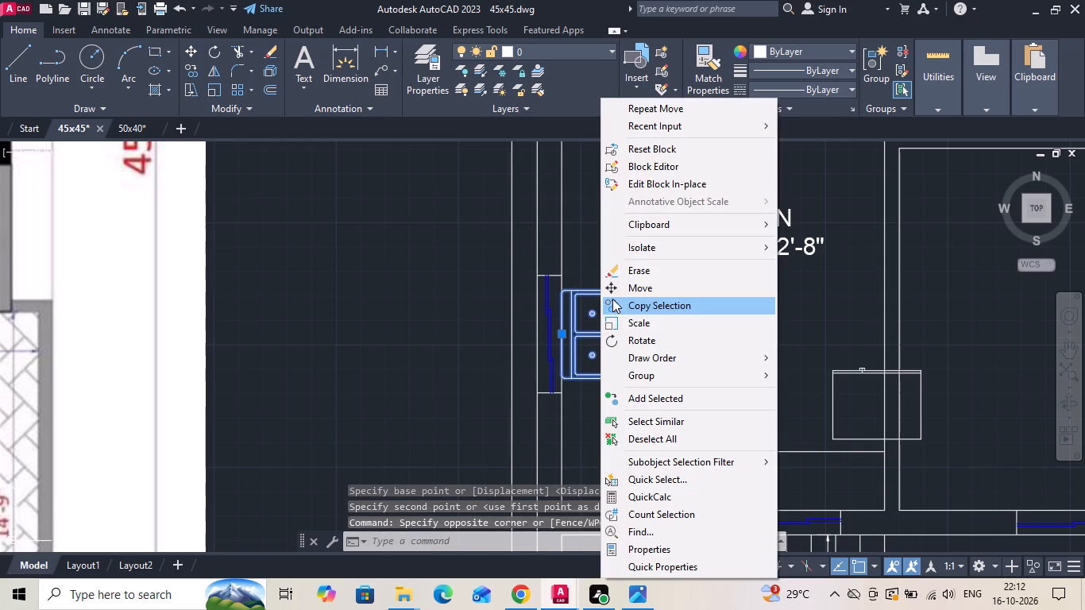
pyautogui.click(627, 291)
pyautogui.scroll(2, 661, 338)
pyautogui.click(663, 341)
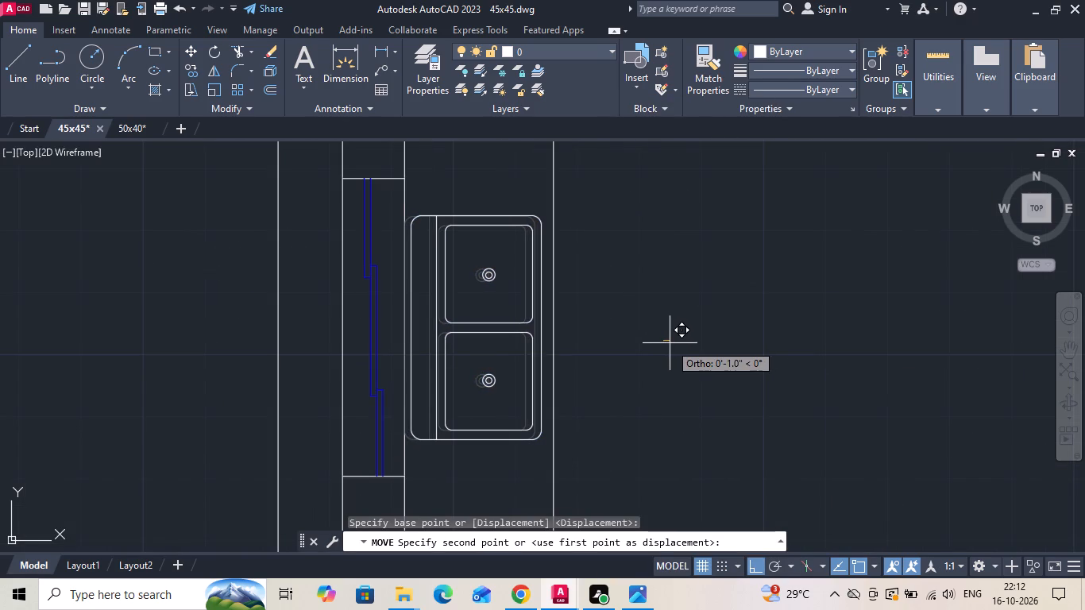
pyautogui.click(670, 343)
pyautogui.scroll(-2, 602, 339)
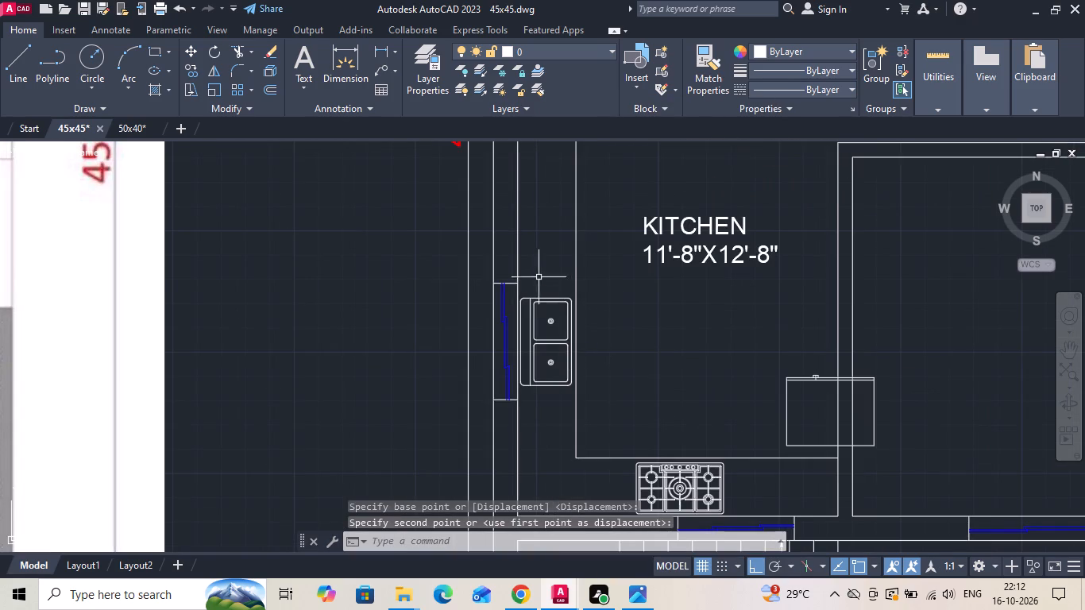
# Move the refrigerator block with Ortho off from the kitchen's inner side wall to the open floor just above the KITCHEN label.
pyautogui.scroll(-1, 579, 267)
pyautogui.click(724, 342)
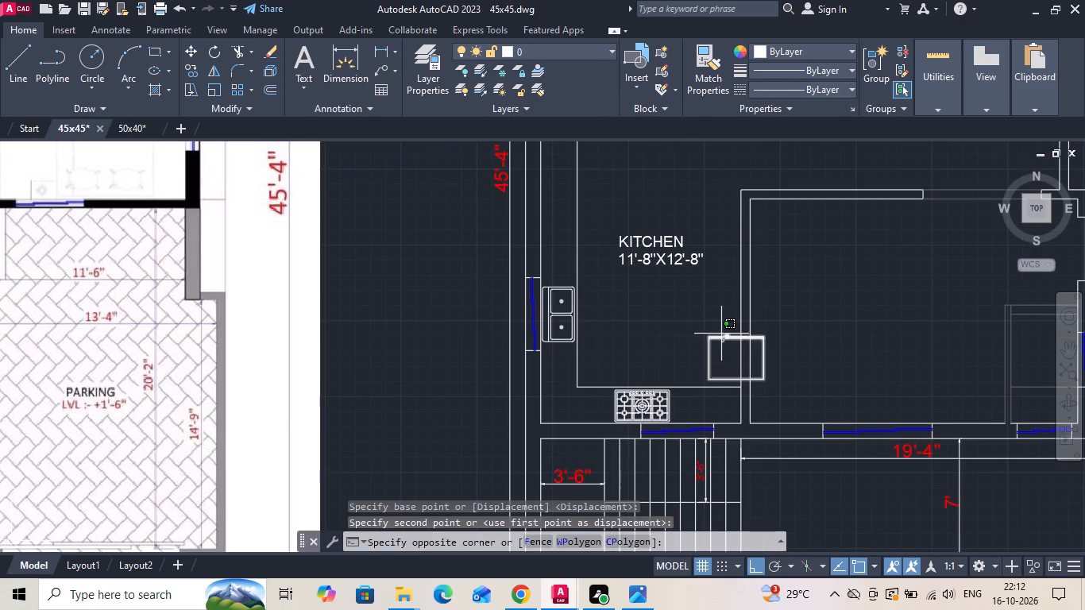
pyautogui.click(721, 334)
pyautogui.rightClick(721, 334)
pyautogui.click(741, 287)
pyautogui.moveTo(716, 356); pyautogui.dragTo(706, 352)
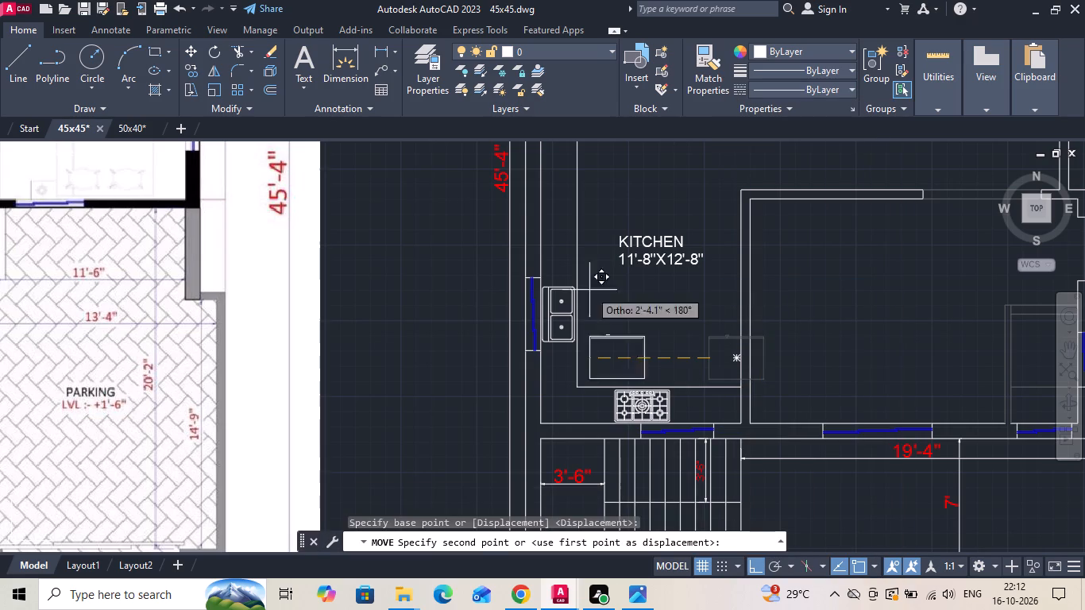
pyautogui.press('F8')
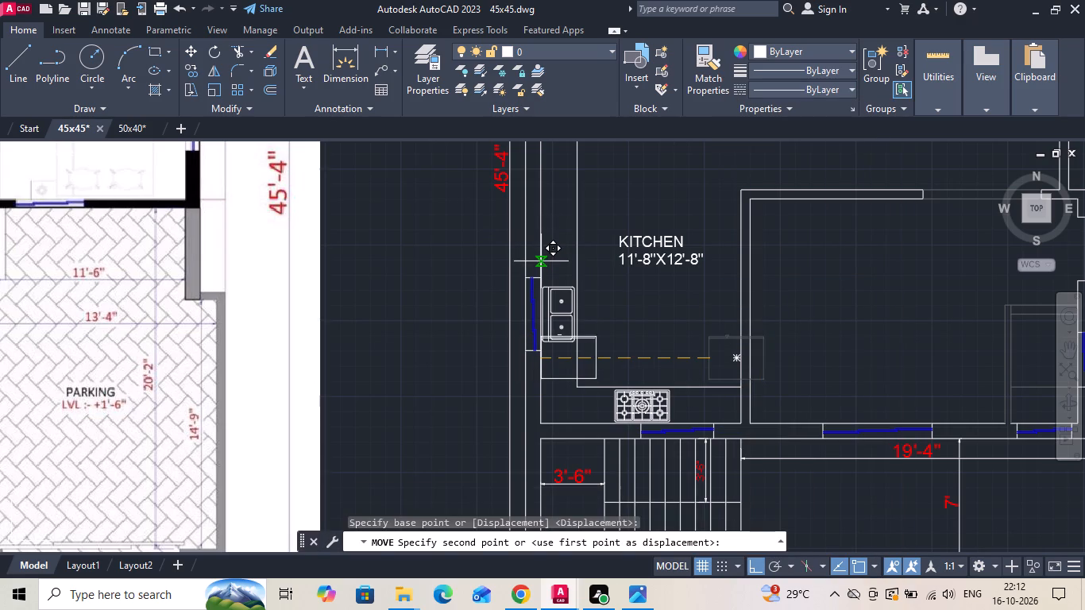
pyautogui.scroll(2, 570, 232)
pyautogui.scroll(-2, 583, 194)
pyautogui.scroll(-1, 635, 236)
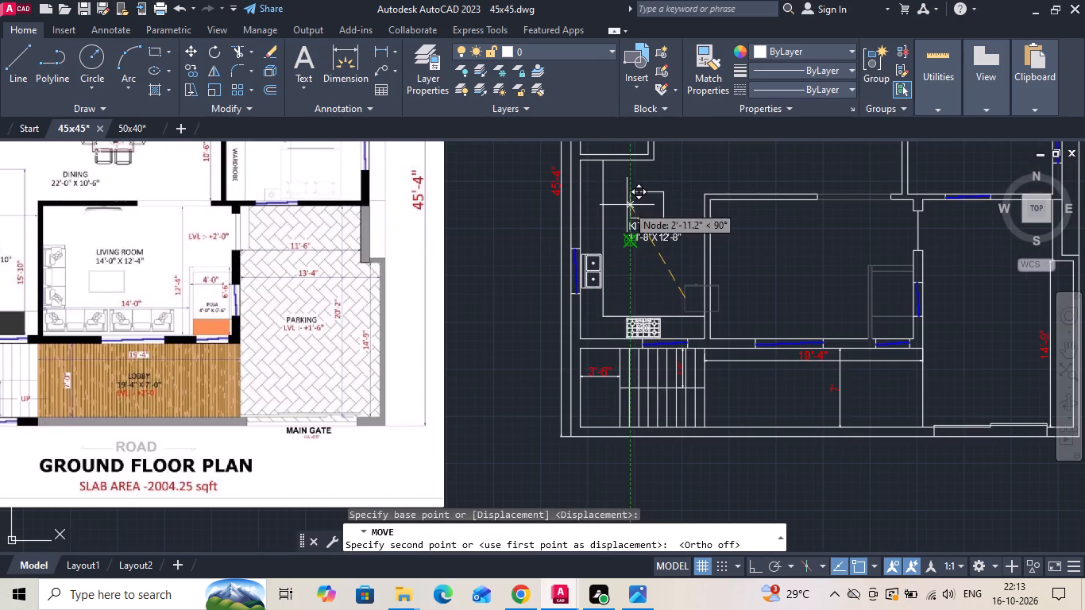
pyautogui.click(624, 200)
pyautogui.press('Escape')
# Measure the depth of the dark kitchen counter beside the sink on the reference plan.
pyautogui.scroll(-2, 624, 203)
pyautogui.scroll(2, 374, 231)
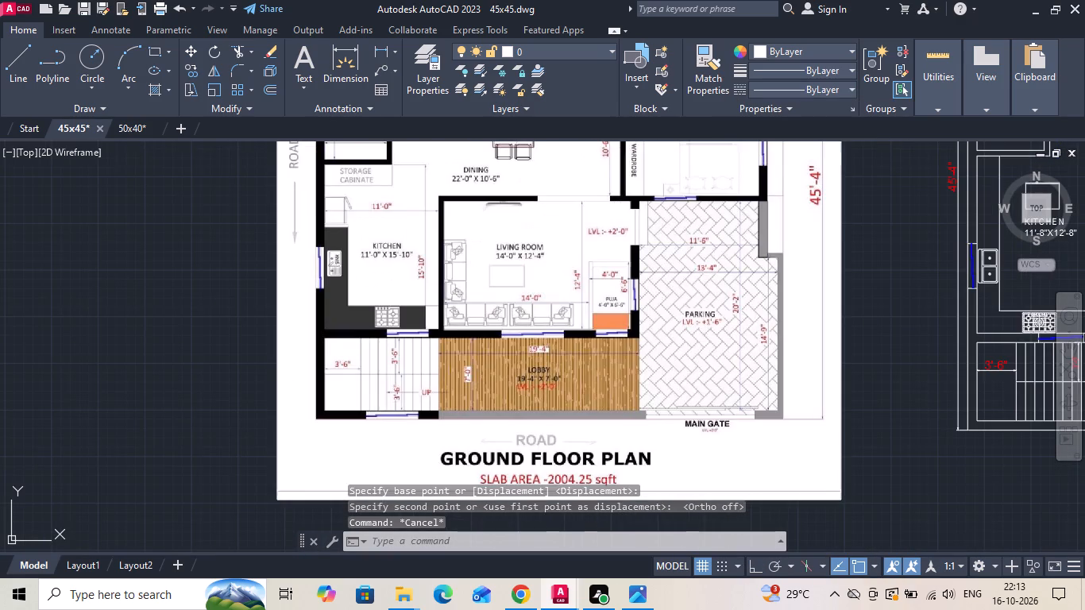
pyautogui.scroll(-1, 168, 307)
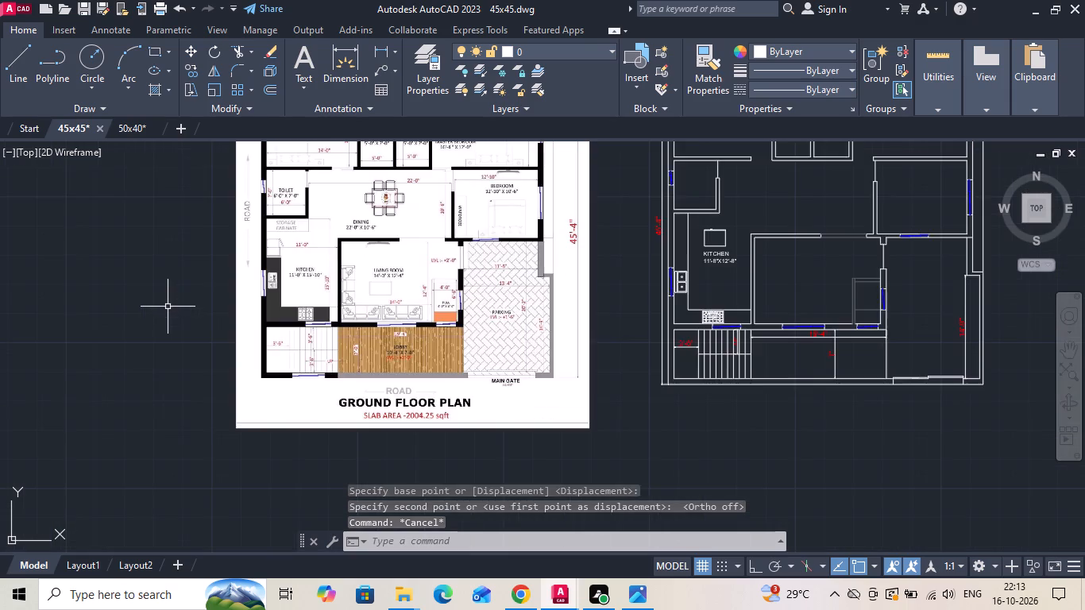
pyautogui.scroll(2, 267, 231)
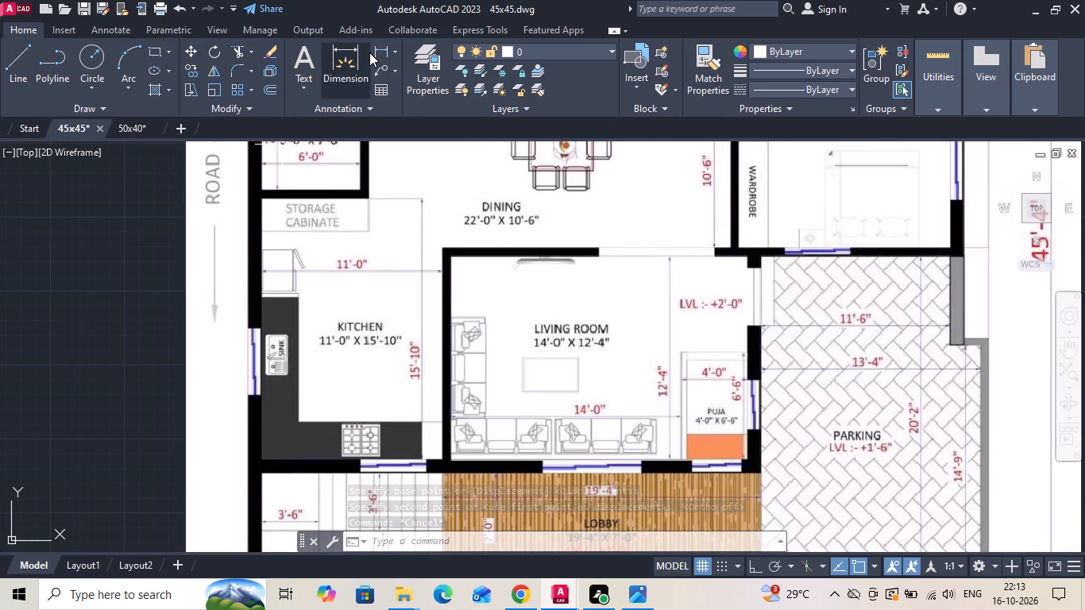
pyautogui.click(380, 47)
pyautogui.scroll(1, 299, 319)
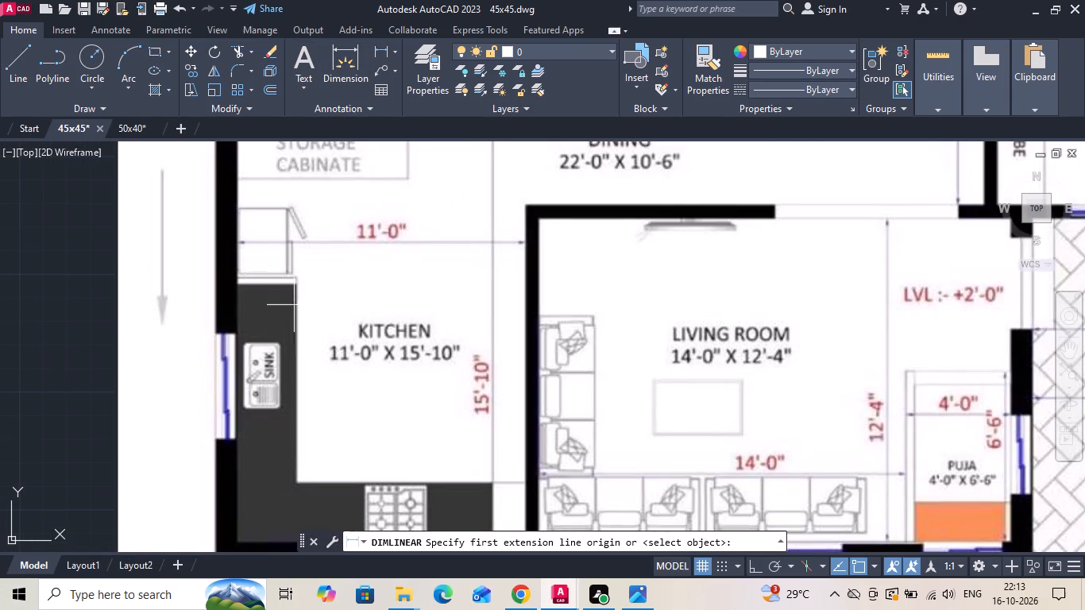
pyautogui.click(295, 302)
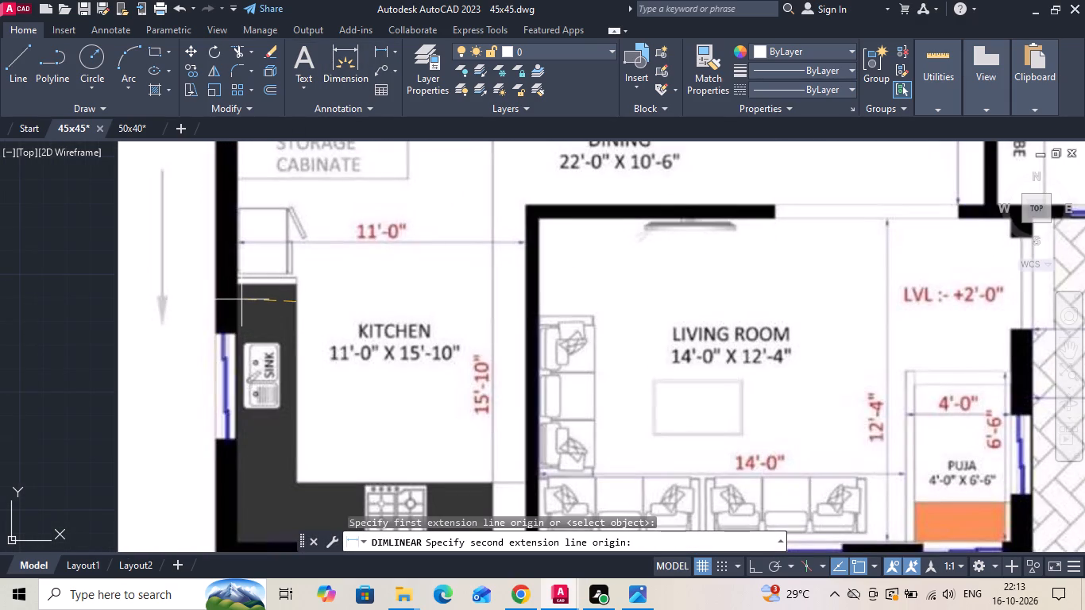
pyautogui.press('F8')
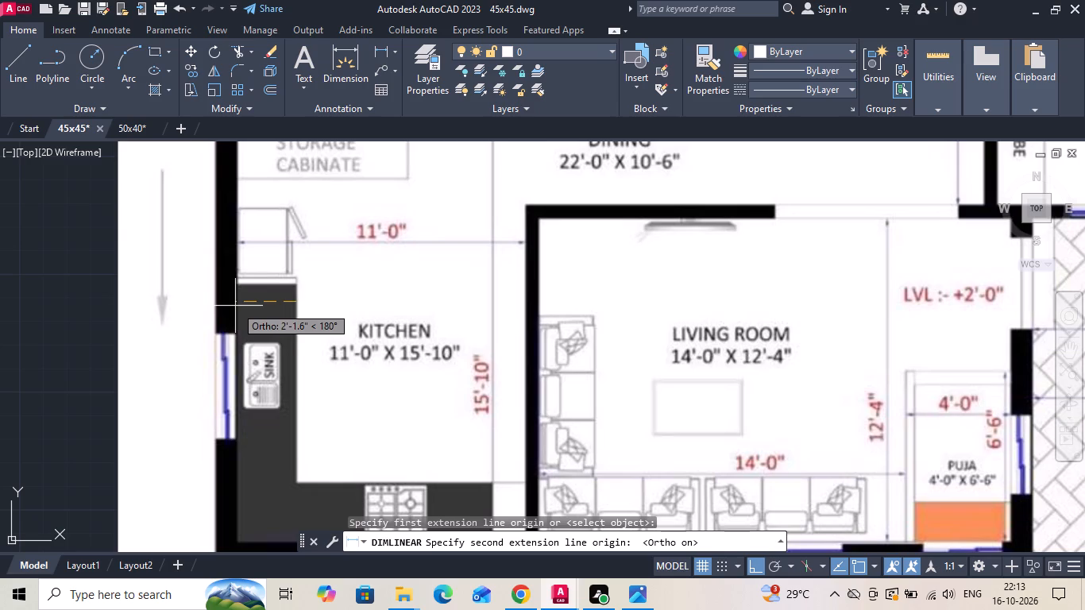
pyautogui.press('Escape')
# Measure the depth of the storage cabinet above the kitchen on the reference plan.
pyautogui.moveTo(293, 274); pyautogui.dragTo(297, 389, button='middle')
pyautogui.press('space')
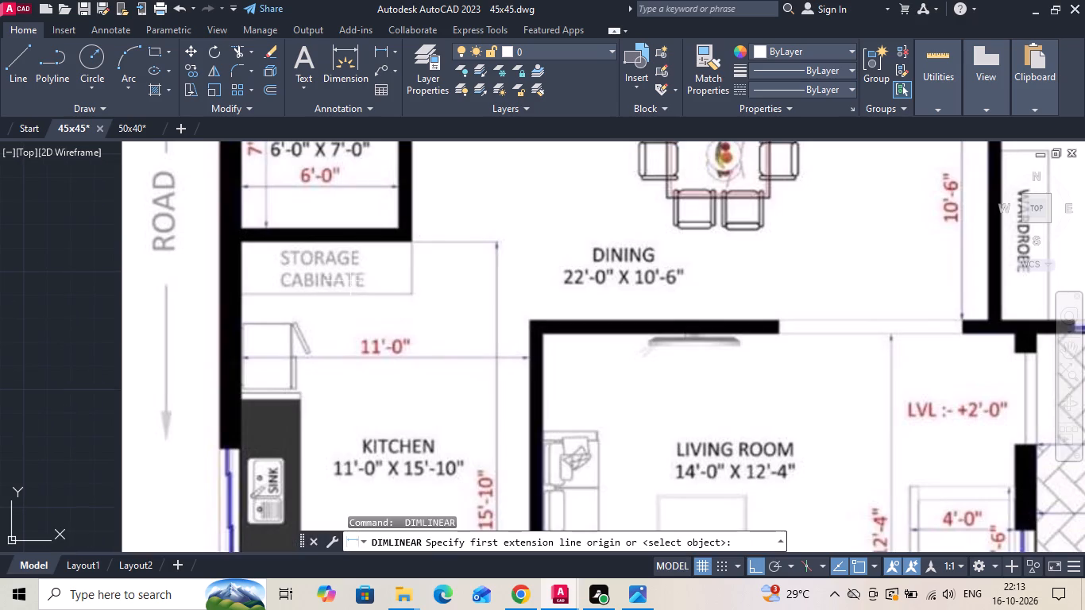
pyautogui.click(350, 290)
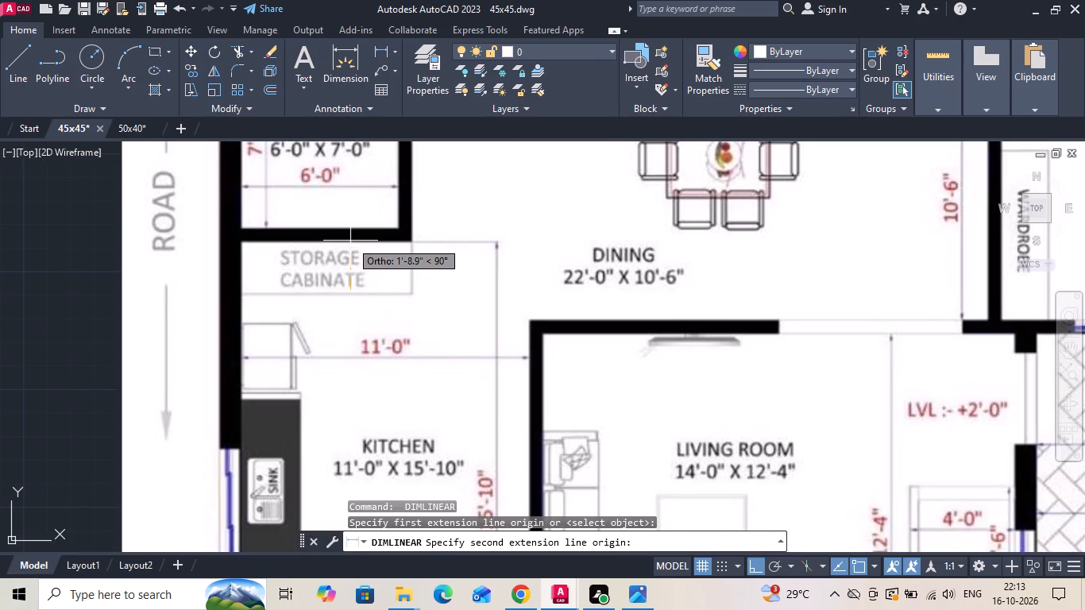
pyautogui.press('Escape')
# Rotate the refrigerator block 90° clockwise about its centre so its handle side faces away from the outer wall.
pyautogui.scroll(-3, 209, 308)
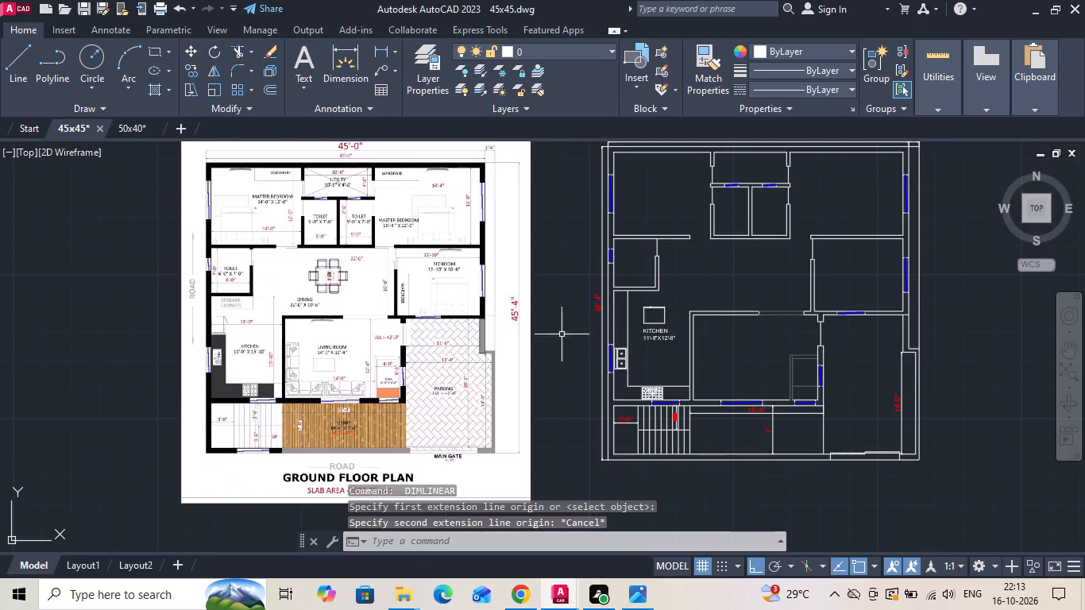
pyautogui.scroll(2, 683, 300)
pyautogui.click(594, 335)
pyautogui.click(585, 330)
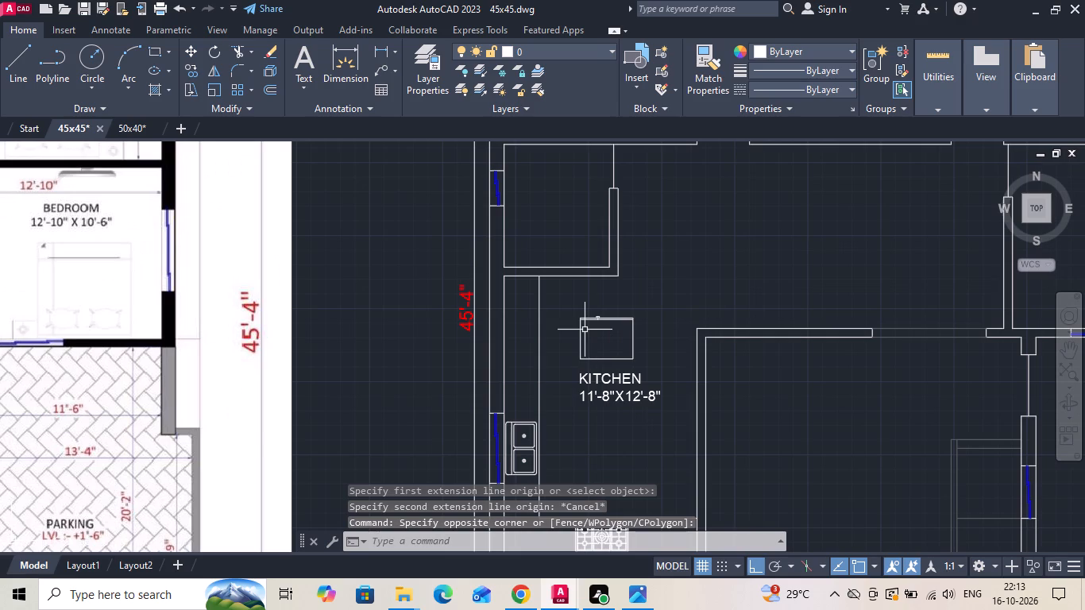
pyautogui.click(582, 342)
pyautogui.rightClick(582, 342)
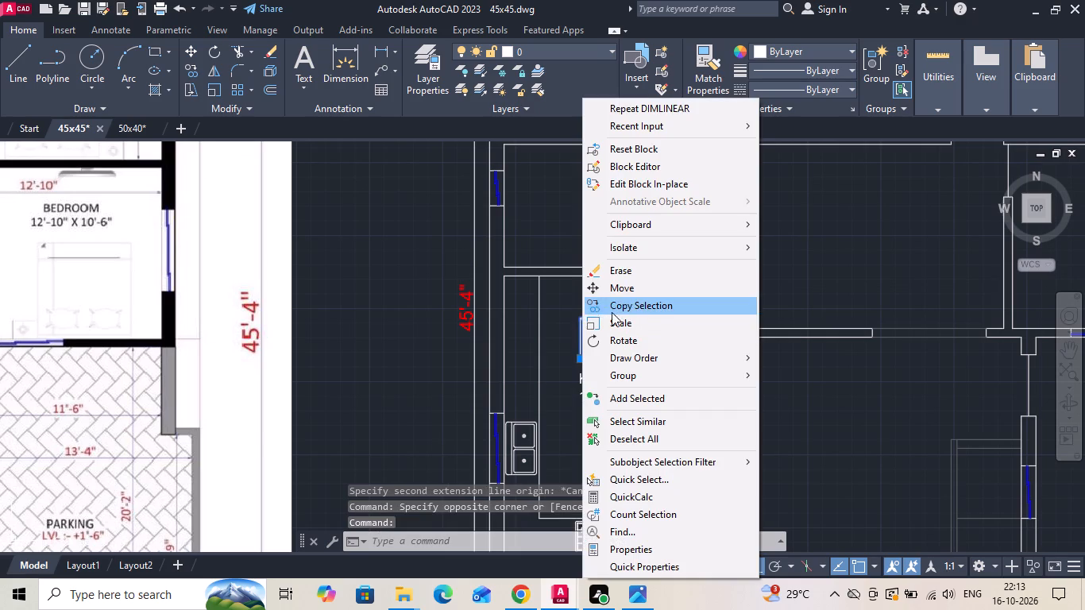
pyautogui.click(613, 338)
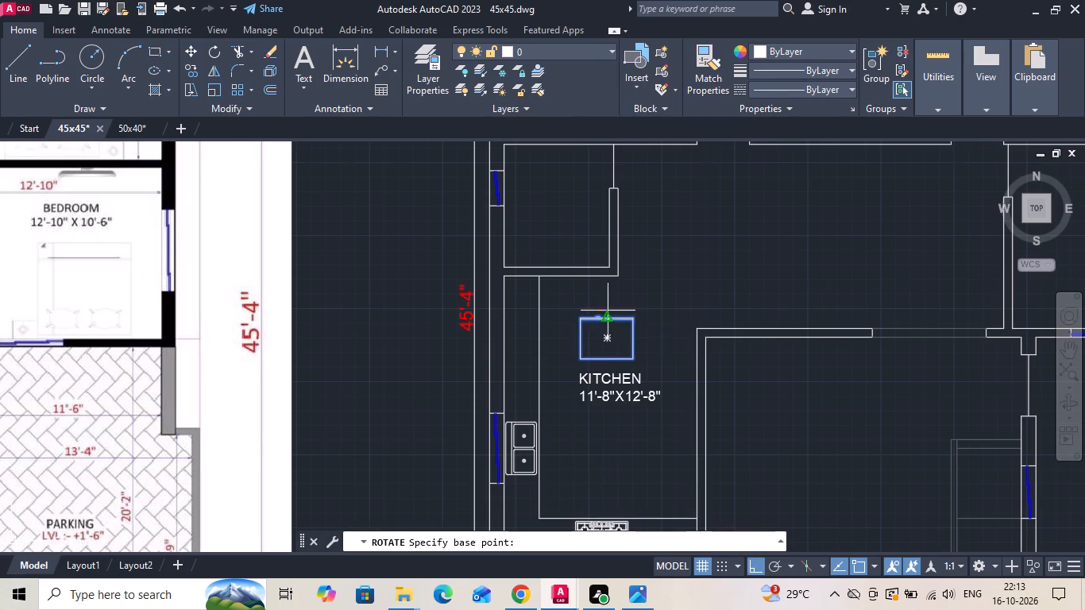
pyautogui.scroll(1, 610, 318)
pyautogui.click(601, 345)
pyautogui.click(593, 365)
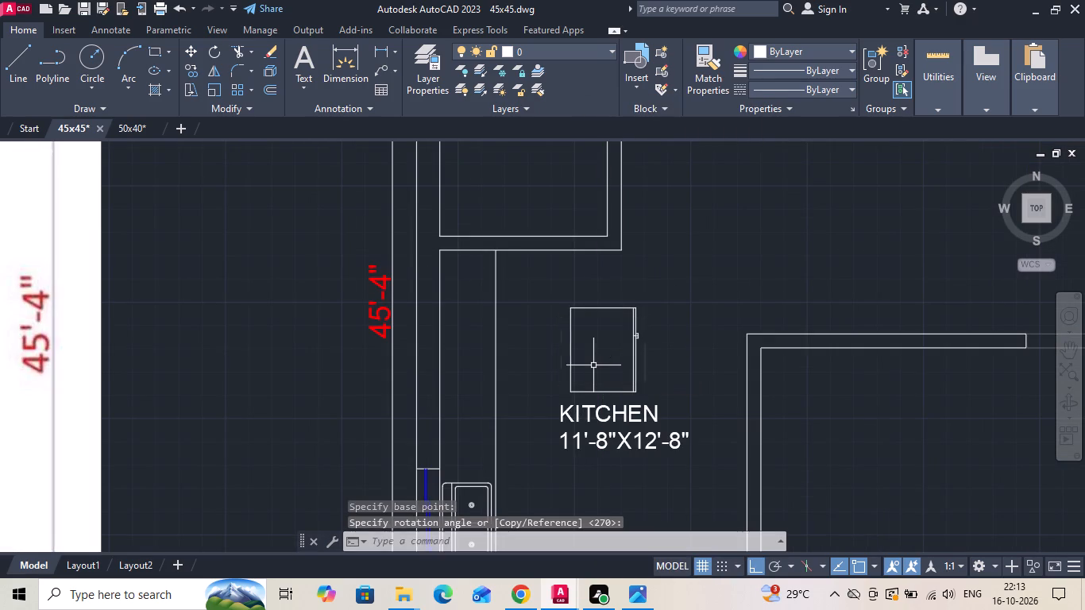
# Offset the toilet's kitchen-side wall line 24" into the kitchen to form the storage cabinet's front edge.
pyautogui.press('o')
pyautogui.press('space')
pyautogui.press('2')
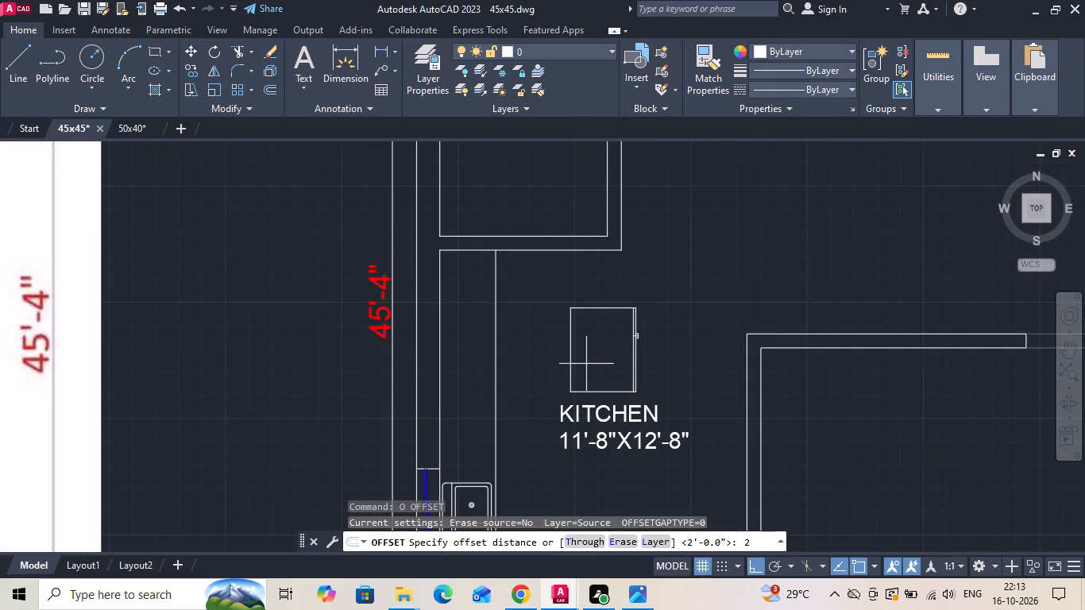
pyautogui.press('4')
pyautogui.press('space')
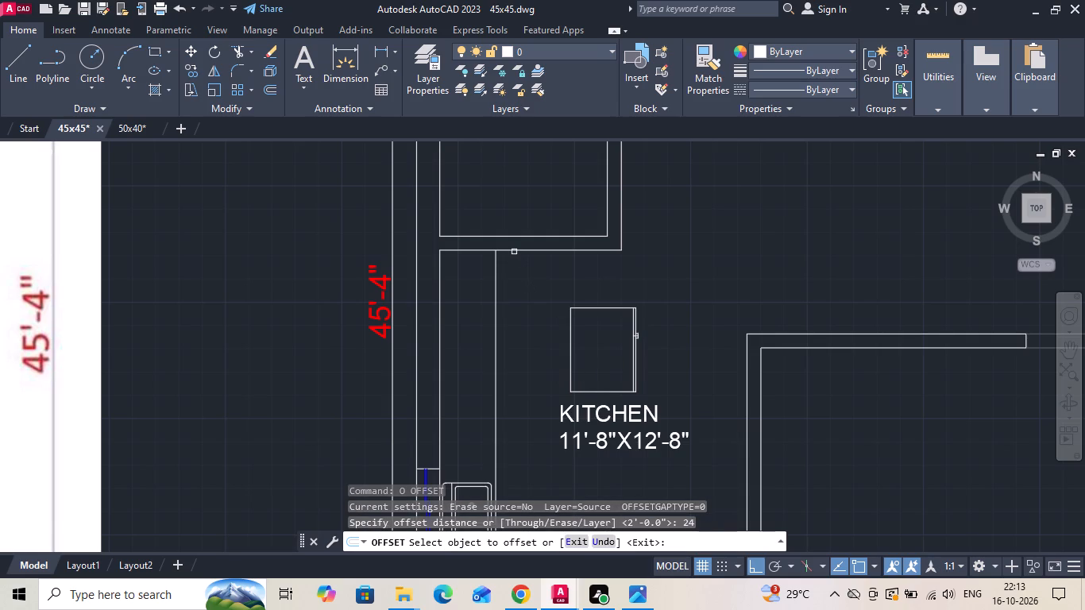
pyautogui.click(514, 252)
pyautogui.click(520, 263)
pyautogui.scroll(-2, 597, 286)
pyautogui.scroll(1, 635, 304)
pyautogui.scroll(-1, 638, 305)
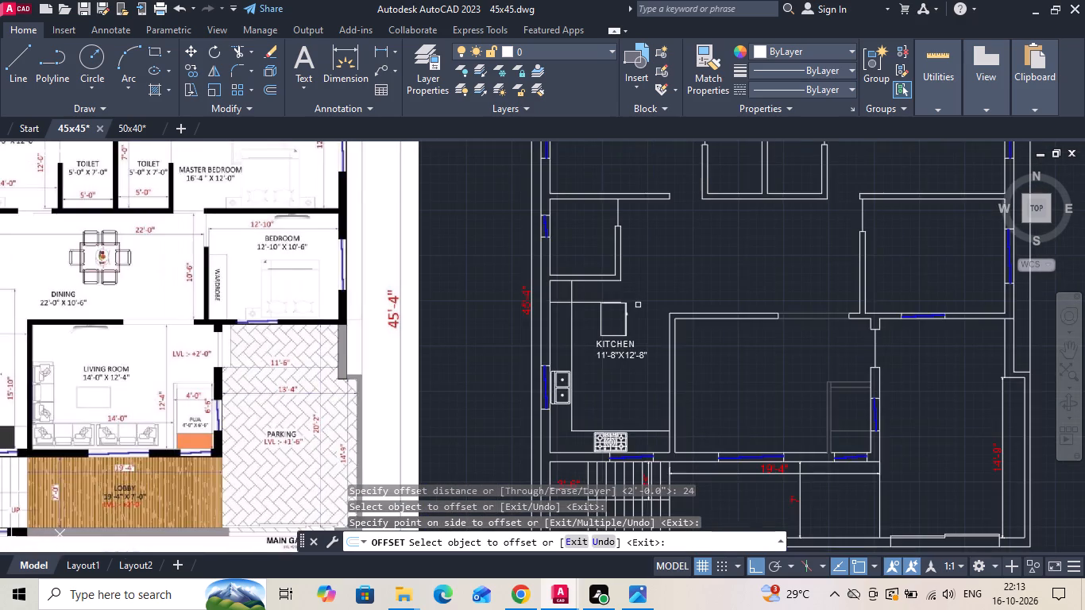
pyautogui.scroll(-1, 638, 305)
pyautogui.press('Escape')
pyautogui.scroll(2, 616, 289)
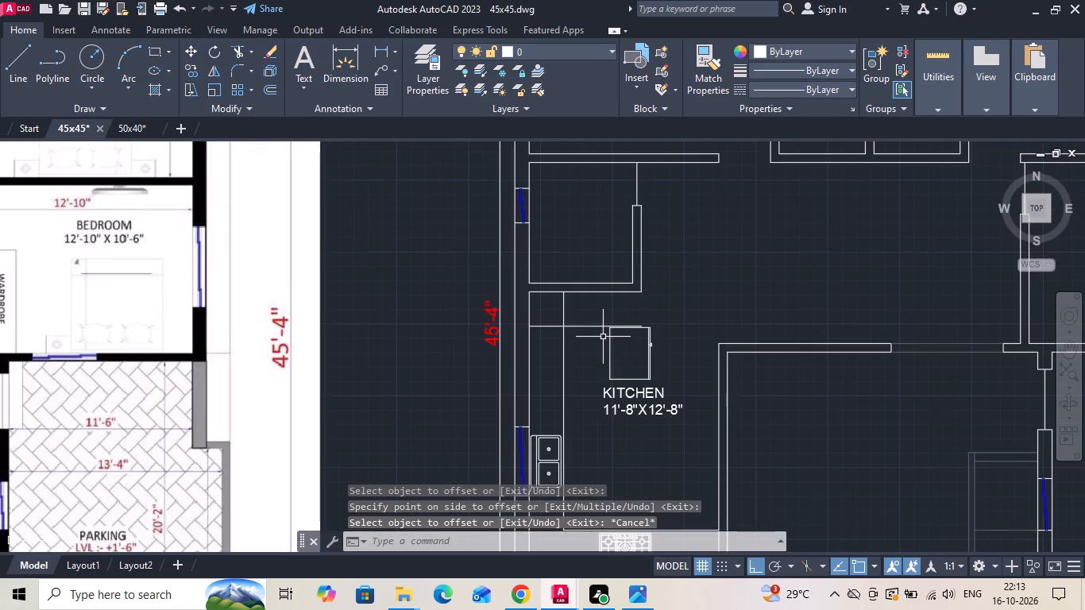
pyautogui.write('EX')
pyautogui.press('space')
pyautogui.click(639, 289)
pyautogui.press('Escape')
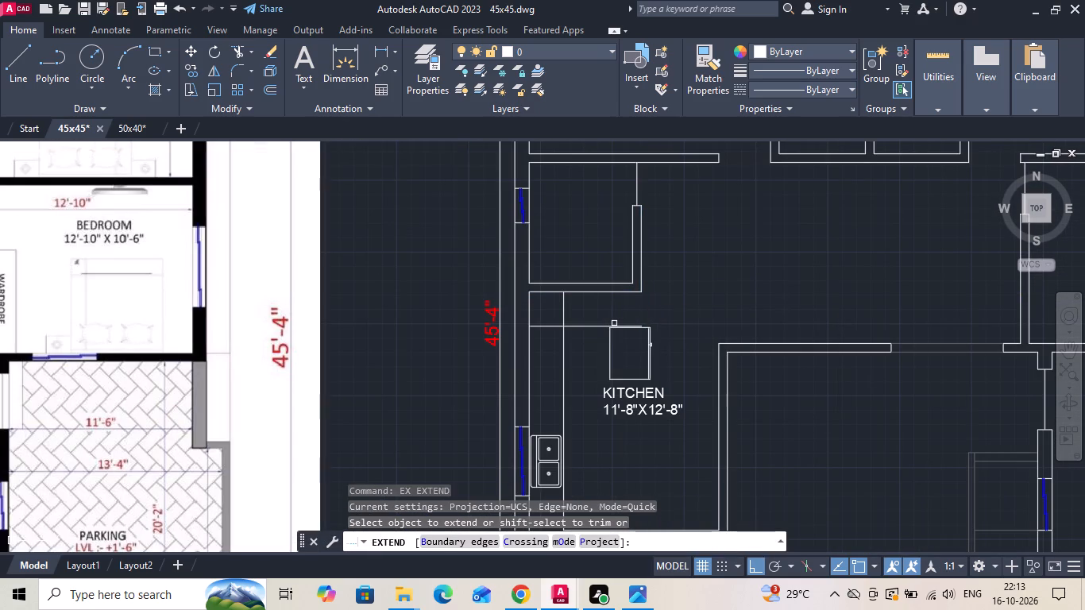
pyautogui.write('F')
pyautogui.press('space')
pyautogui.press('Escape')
# Trim the counter's front line where it runs through the storage cabinet strip.
pyautogui.scroll(2, 643, 347)
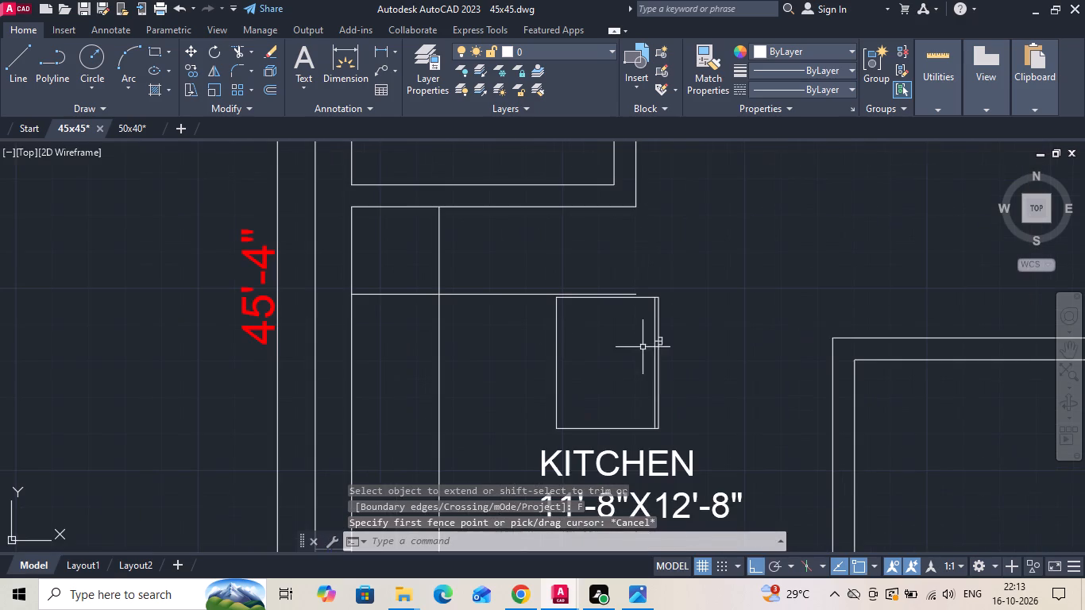
pyautogui.press('Escape')
pyautogui.press('t')
pyautogui.press('r')
pyautogui.press('space')
pyautogui.moveTo(415, 270); pyautogui.dragTo(428, 275)
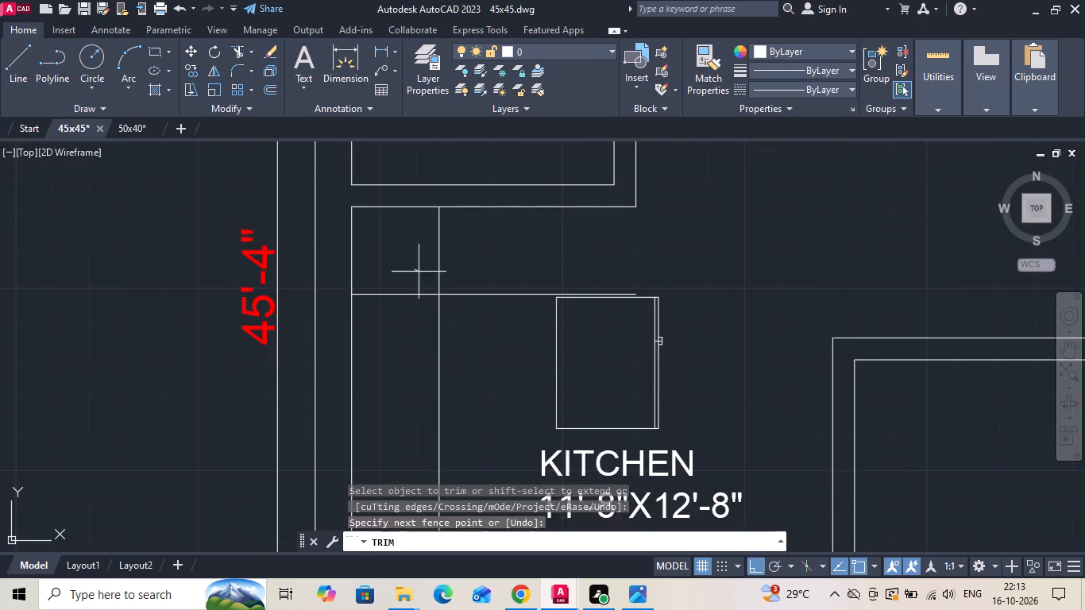
pyautogui.moveTo(428, 275); pyautogui.dragTo(469, 266)
pyautogui.press('Escape')
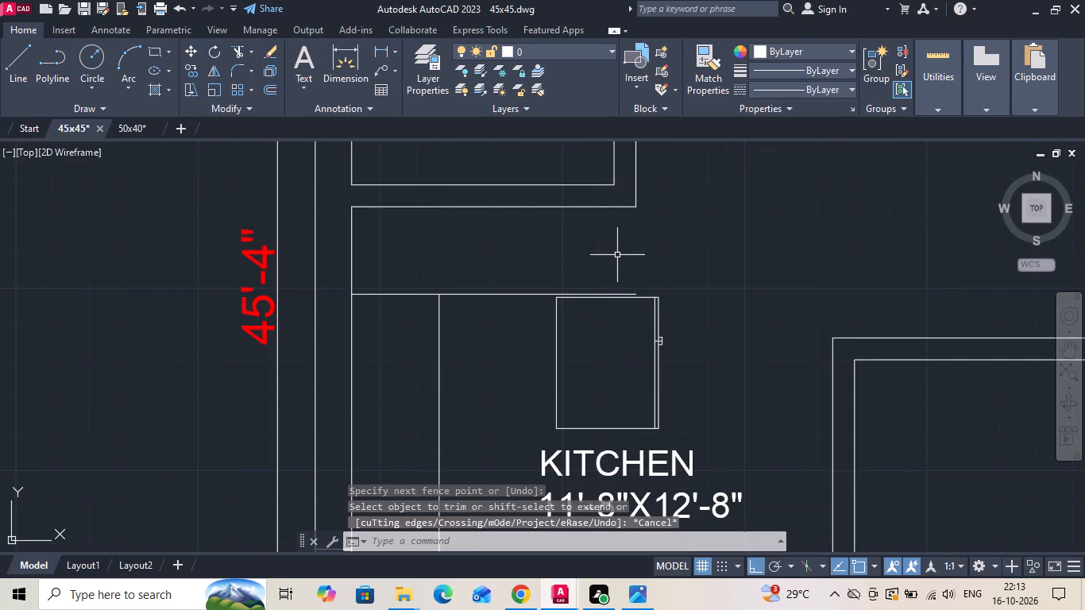
# Extend the toilet's outer side wall line down to close the open end of the storage cabinet.
pyautogui.write('EX')
pyautogui.press('space')
pyautogui.click(636, 198)
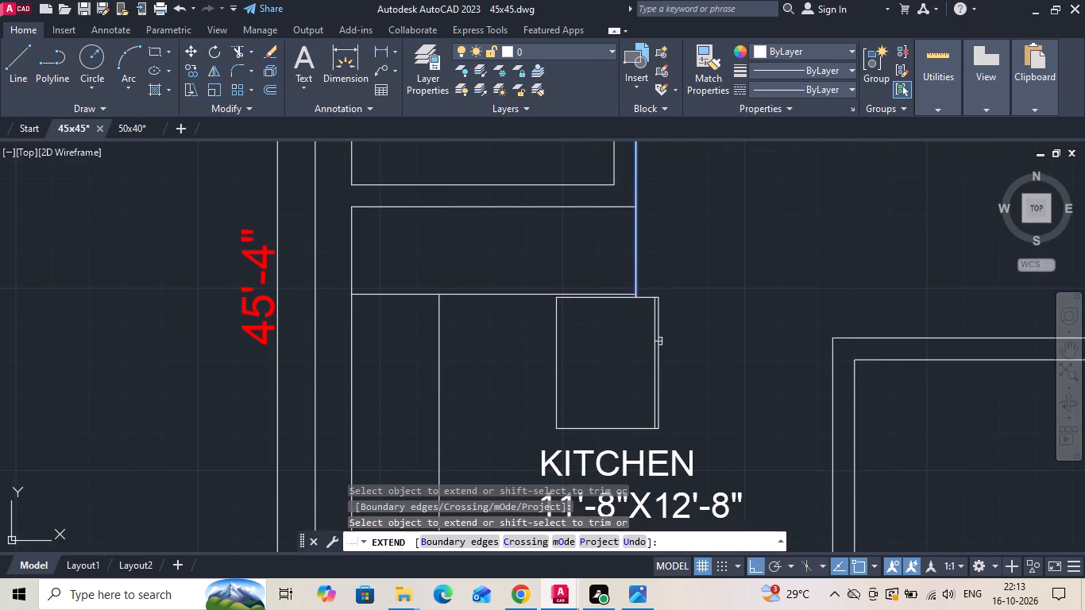
pyautogui.press('Escape')
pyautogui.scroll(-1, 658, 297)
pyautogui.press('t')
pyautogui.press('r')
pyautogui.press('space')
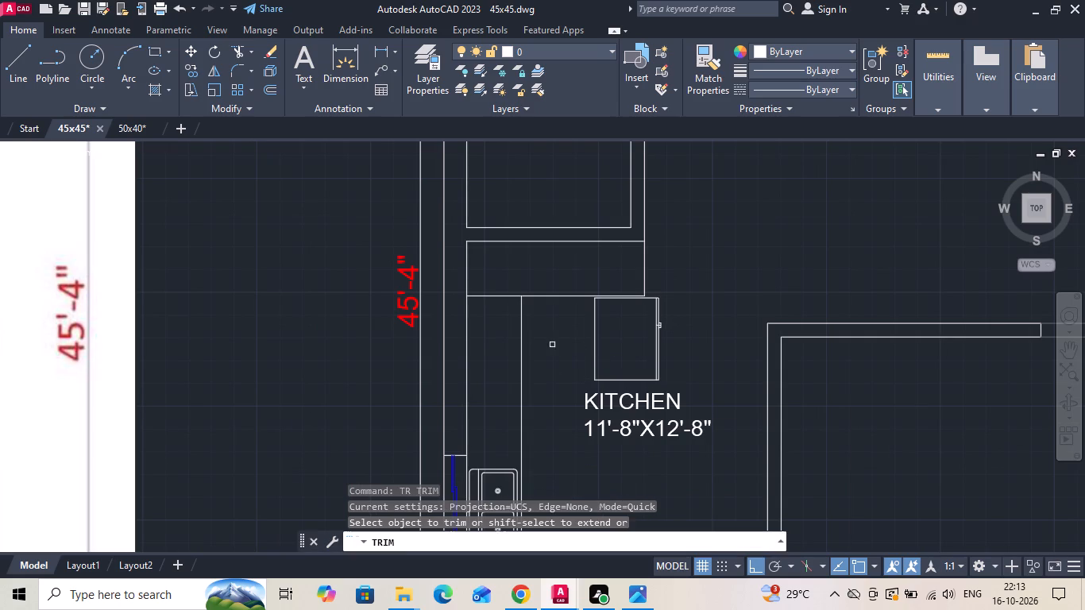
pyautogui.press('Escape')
# Move the refrigerator block horizontally beside the kitchen's outer wall, directly below the storage cabinet.
pyautogui.click(604, 345)
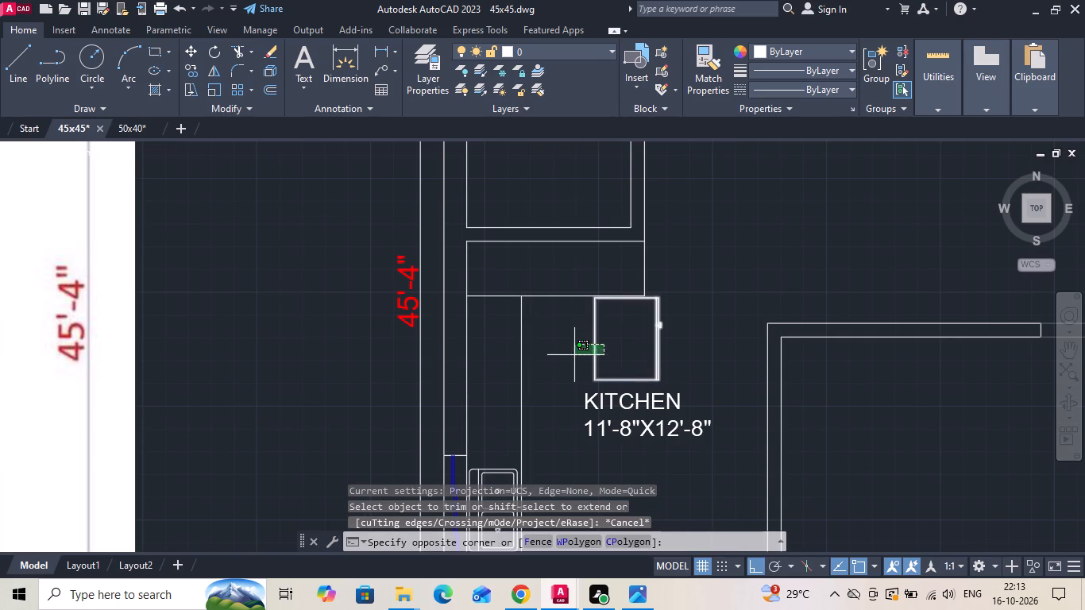
pyautogui.click(574, 355)
pyautogui.rightClick(574, 355)
pyautogui.click(591, 292)
pyautogui.moveTo(637, 326); pyautogui.dragTo(571, 347)
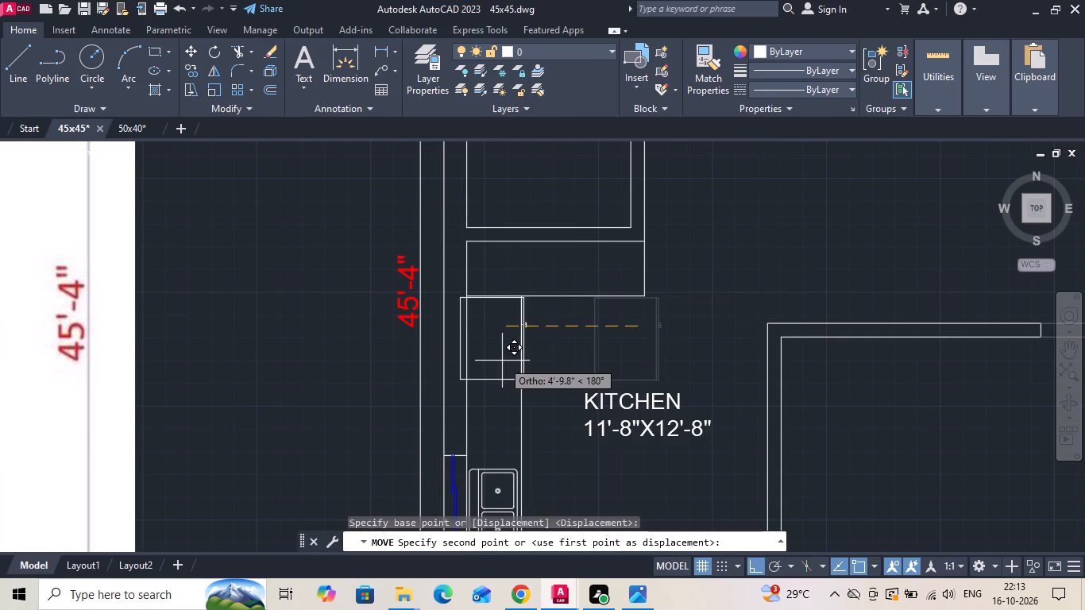
pyautogui.scroll(1, 507, 367)
pyautogui.click(512, 372)
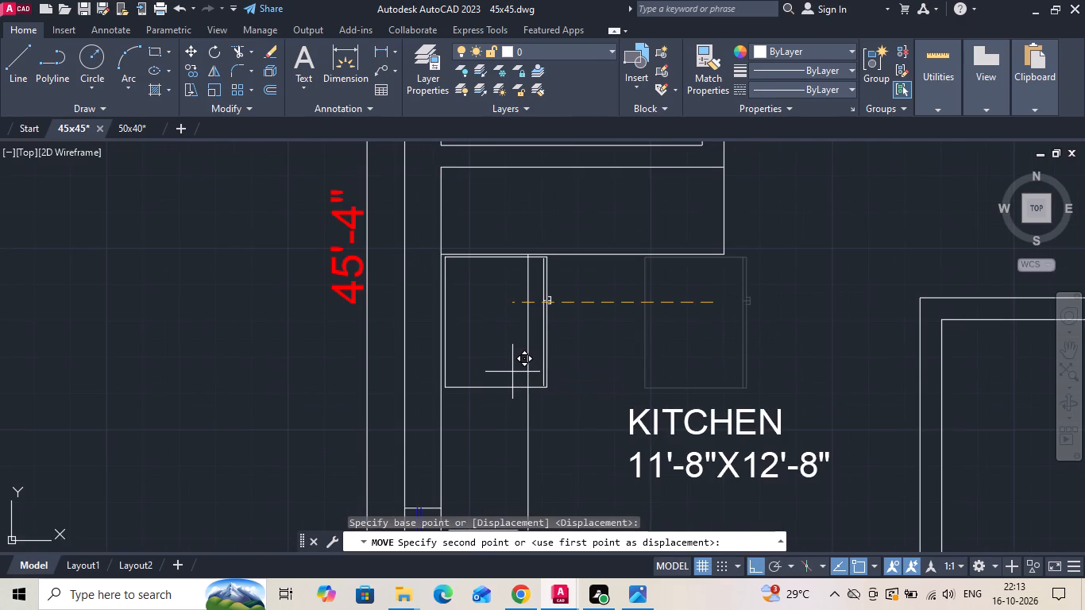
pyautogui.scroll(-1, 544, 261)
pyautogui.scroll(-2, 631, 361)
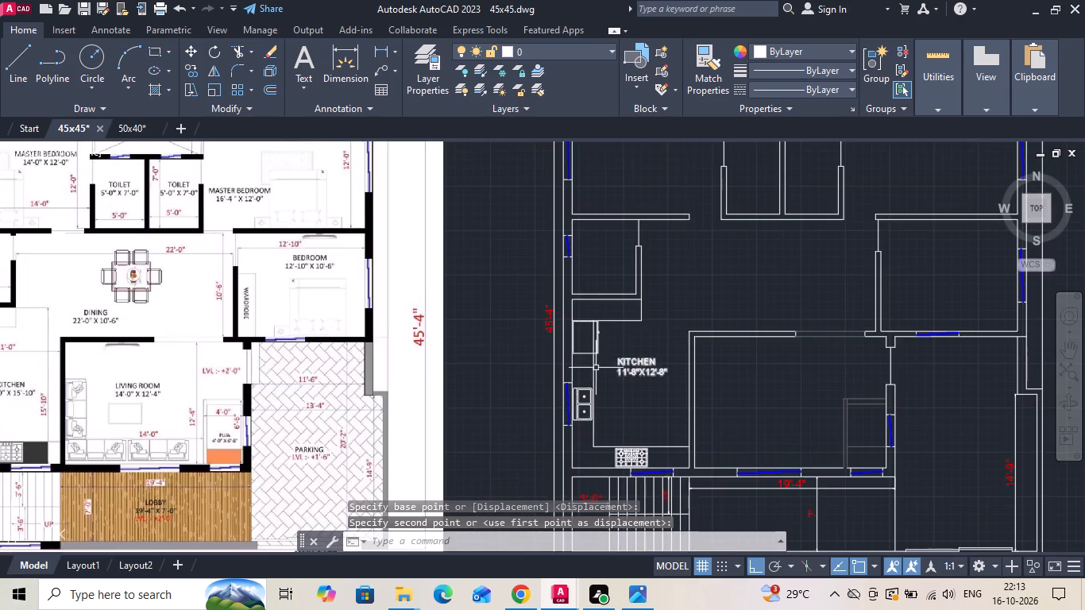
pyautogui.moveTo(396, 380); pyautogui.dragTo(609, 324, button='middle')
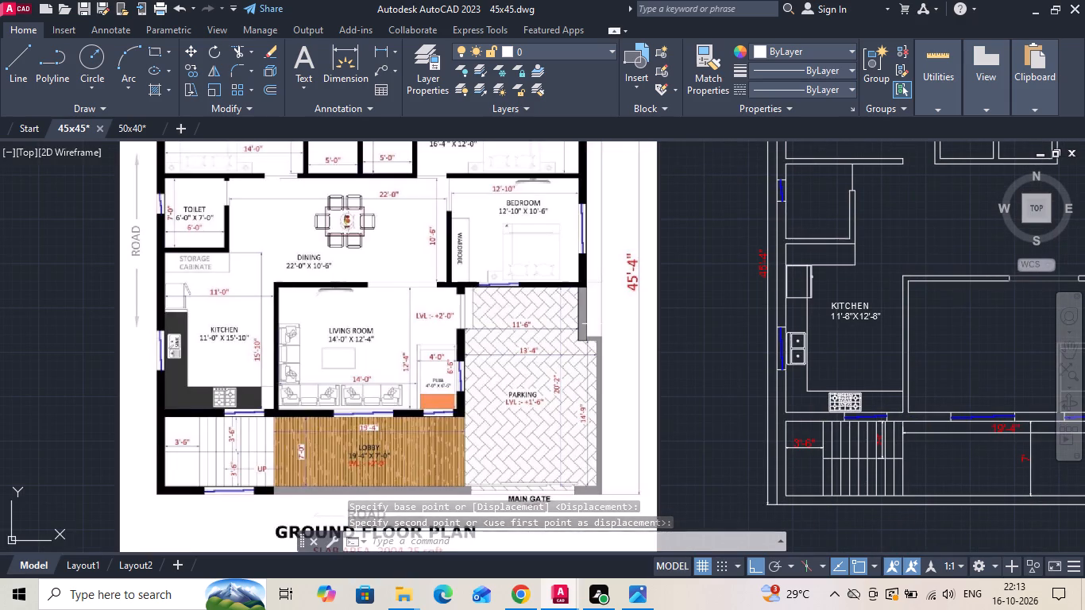
# Offset the storage cabinet's front line 12" further into the kitchen as a guide line for the refrigerator.
pyautogui.scroll(1, 727, 301)
pyautogui.scroll(2, 909, 280)
pyautogui.write('O')
pyautogui.press('space')
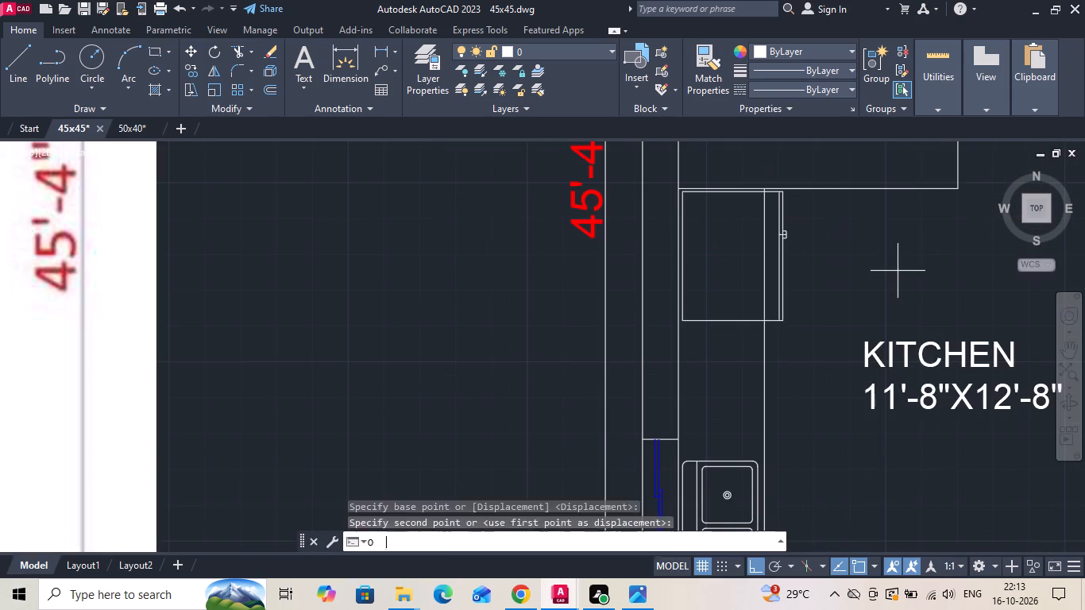
pyautogui.write('12')
pyautogui.press('space')
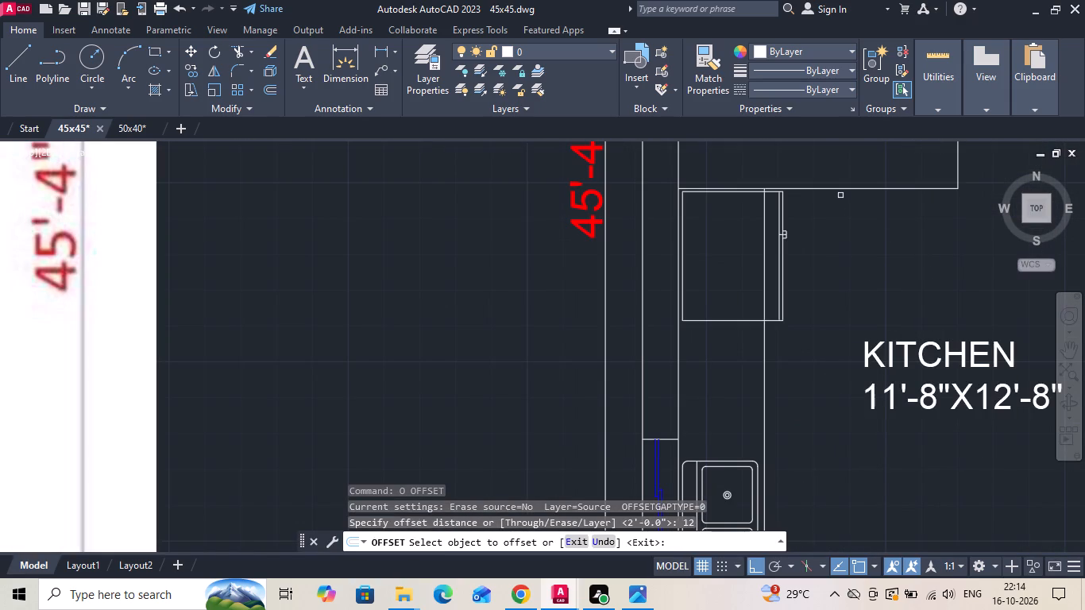
pyautogui.moveTo(839, 188); pyautogui.dragTo(834, 212)
pyautogui.click(821, 273)
pyautogui.press('Escape')
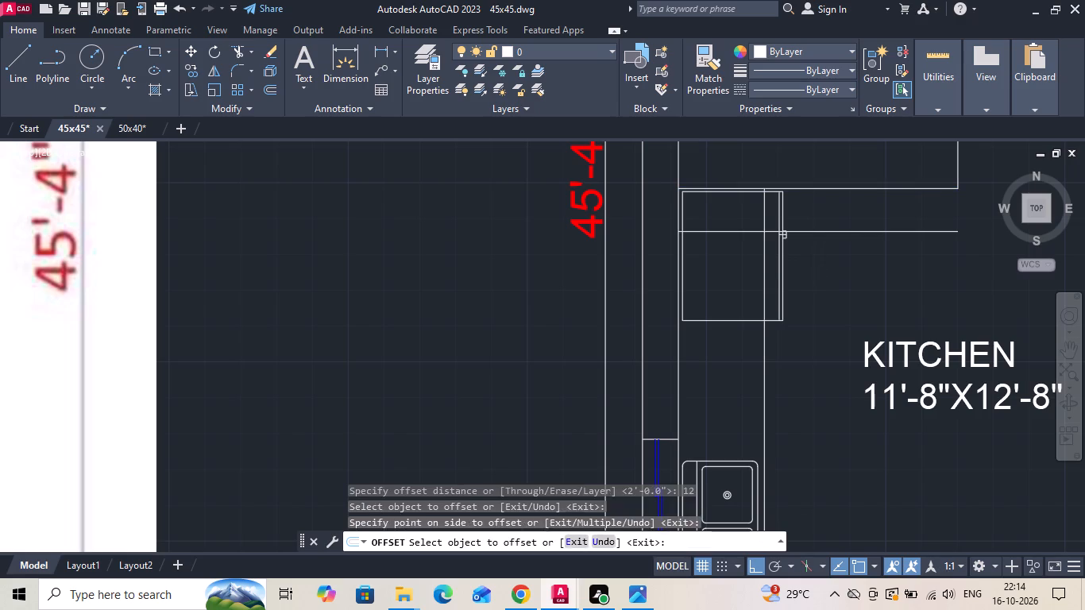
# Move the refrigerator block straight down so its top edge sits on the new offset line.
pyautogui.click(781, 284)
pyautogui.rightClick(781, 284)
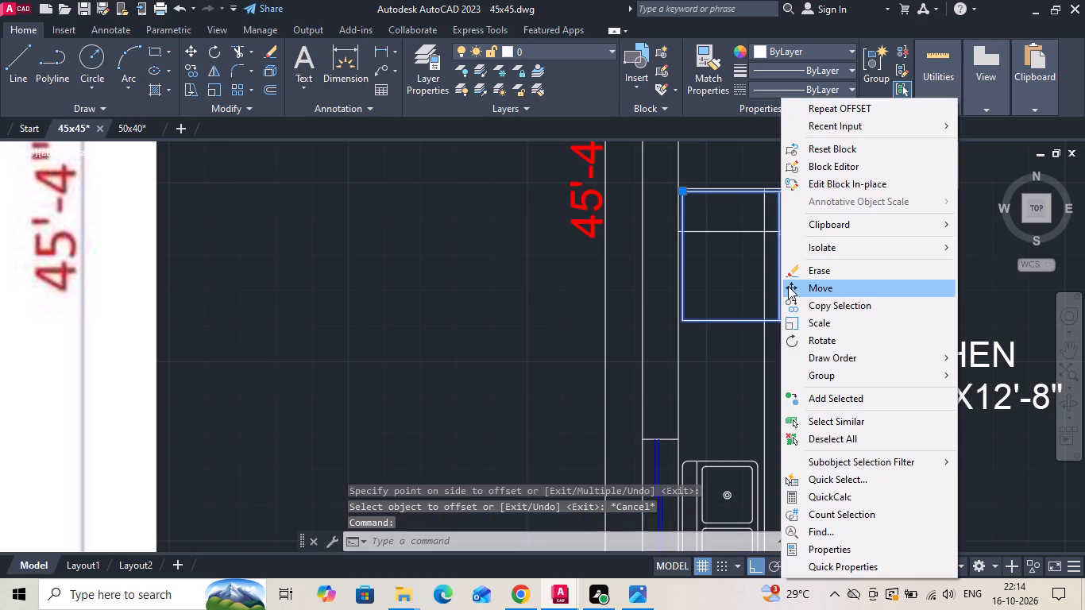
pyautogui.click(790, 286)
pyautogui.scroll(2, 715, 214)
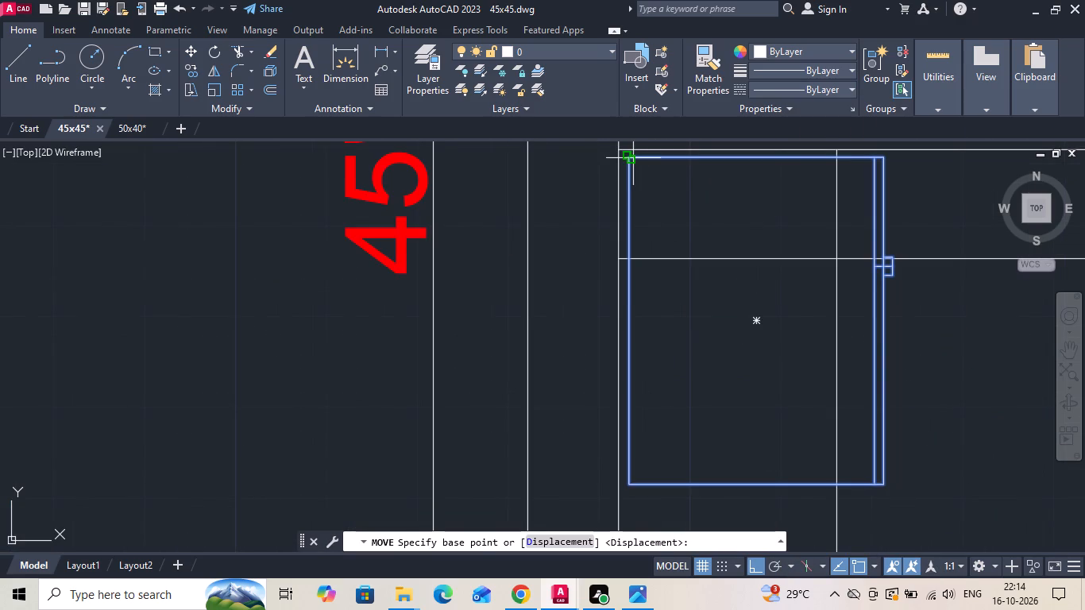
pyautogui.click(633, 158)
pyautogui.click(631, 259)
pyautogui.scroll(-2, 577, 278)
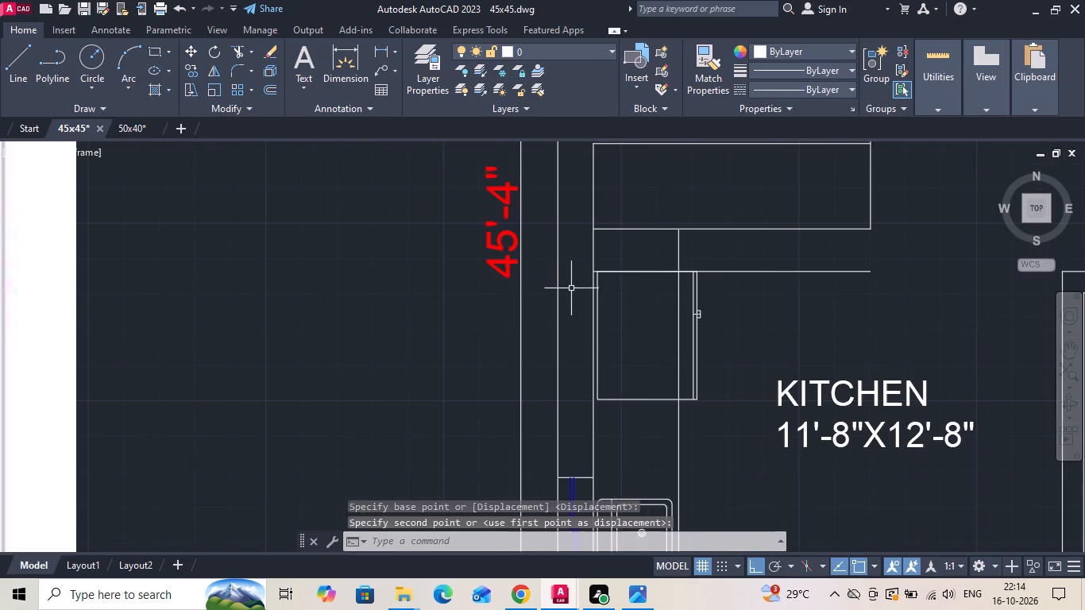
# Move the guide line and the refrigerator block together 6" further down, away from the storage cabinet.
pyautogui.click(746, 257)
pyautogui.click(747, 288)
pyautogui.press('Escape')
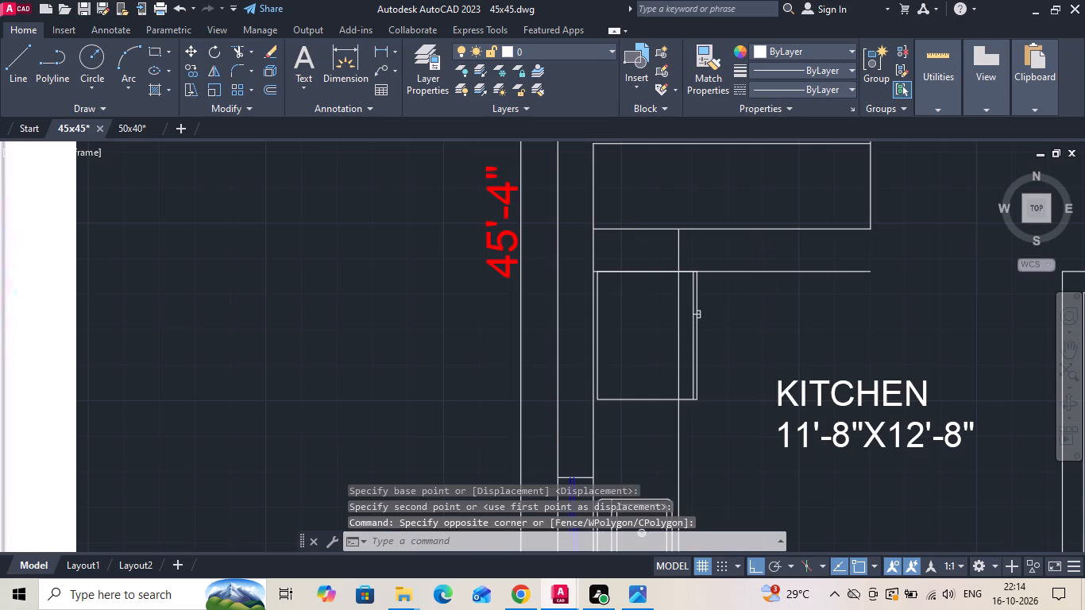
pyautogui.scroll(-2, 718, 283)
pyautogui.scroll(2, 687, 293)
pyautogui.moveTo(763, 248); pyautogui.dragTo(756, 266)
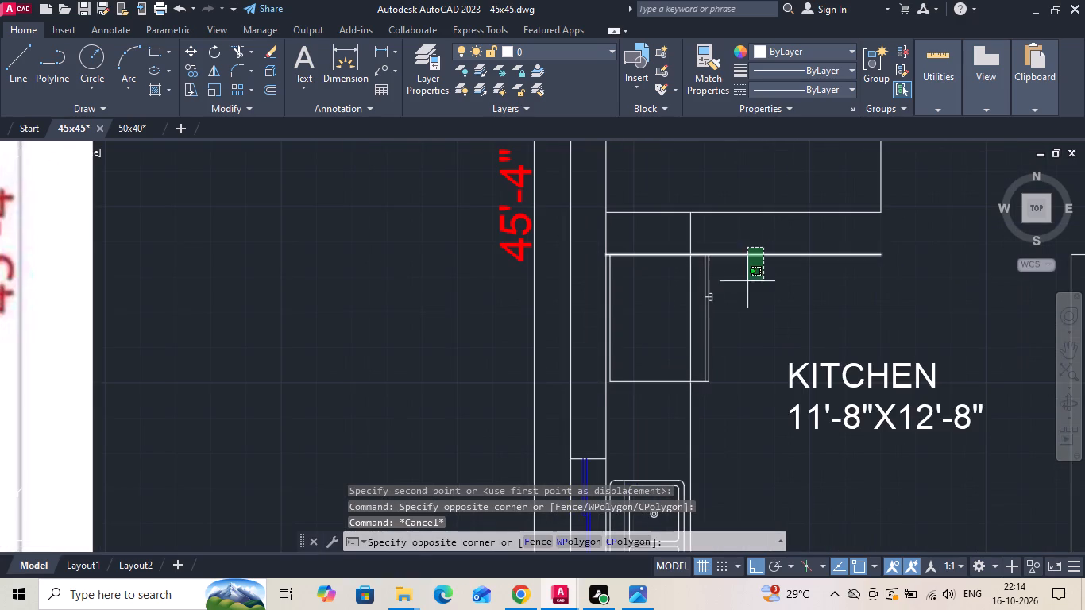
pyautogui.click(724, 311)
pyautogui.rightClick(724, 311)
pyautogui.press('Escape')
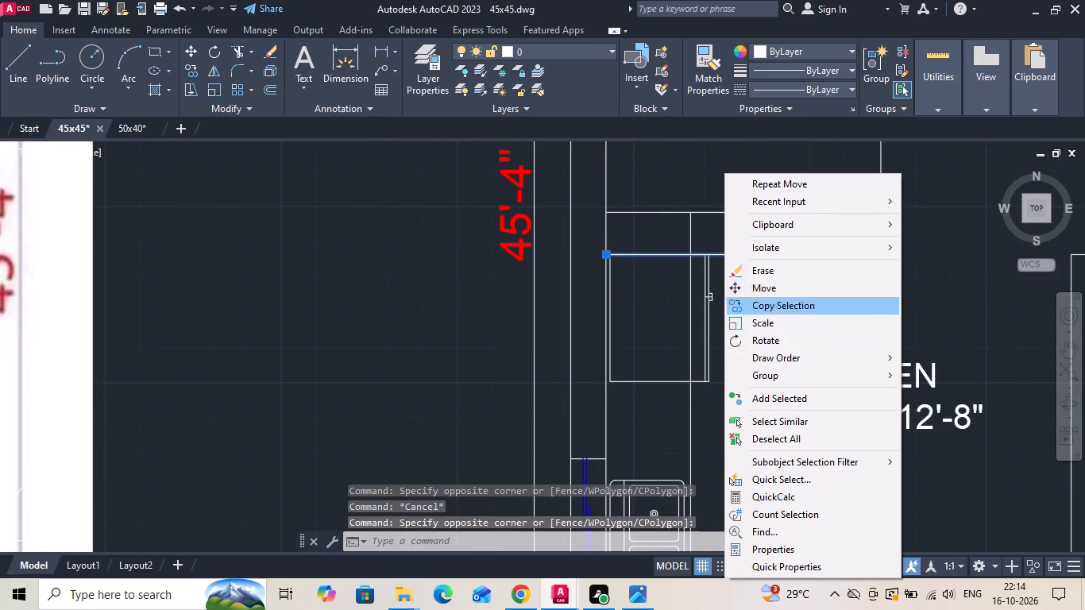
pyautogui.click(705, 321)
pyautogui.rightClick(705, 321)
pyautogui.click(729, 309)
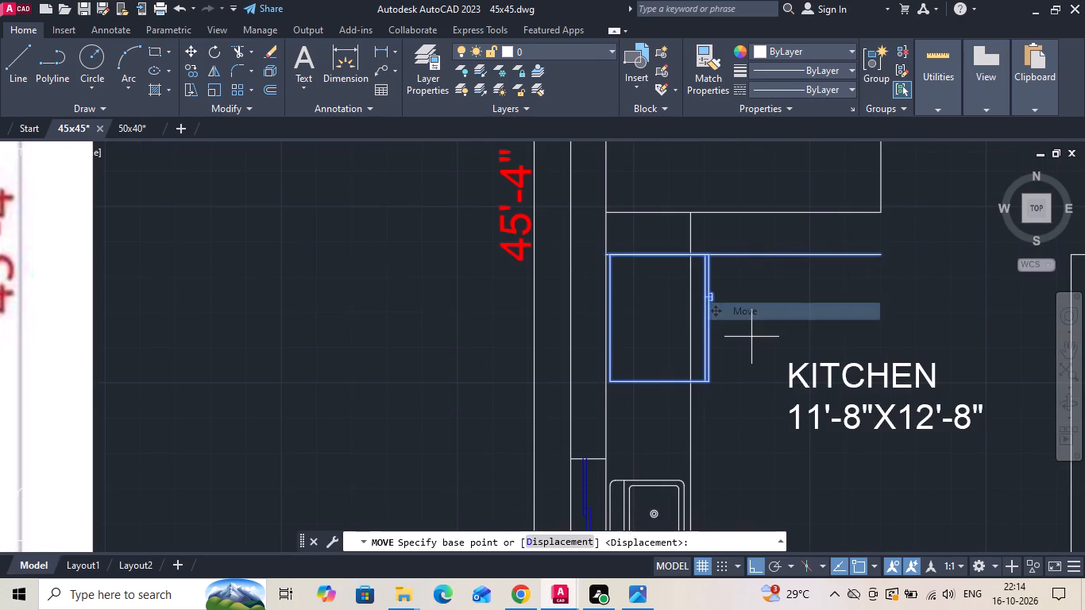
pyautogui.moveTo(763, 344); pyautogui.dragTo(758, 376)
pyautogui.write('6')
pyautogui.press('space')
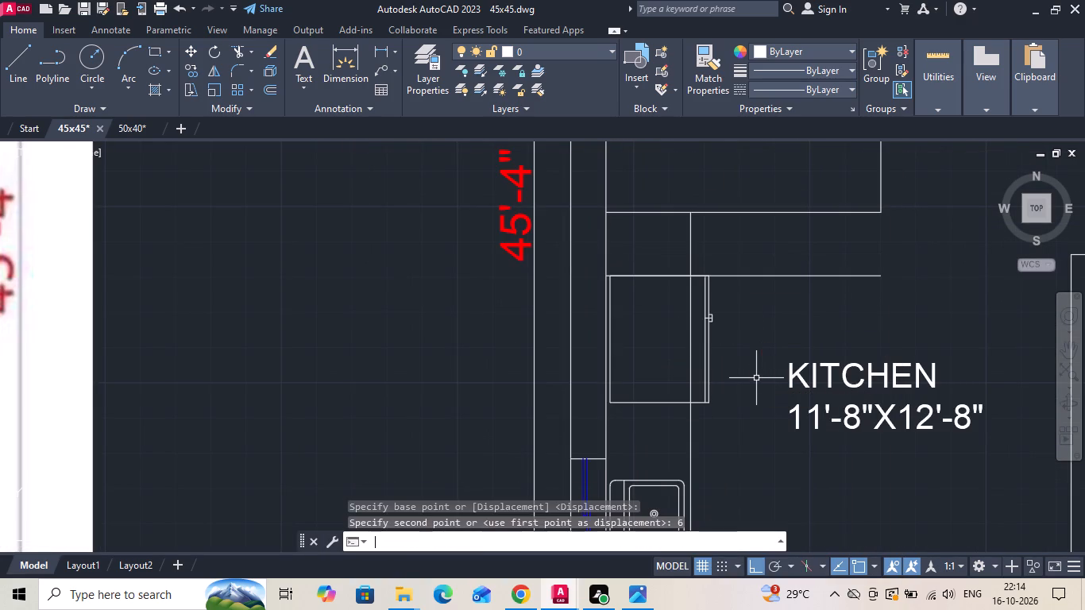
# Trim the counter's front line above and through the refrigerator, and the guide line beyond the refrigerator's front.
pyautogui.press('t')
pyautogui.press('r')
pyautogui.press('space')
pyautogui.click(689, 252)
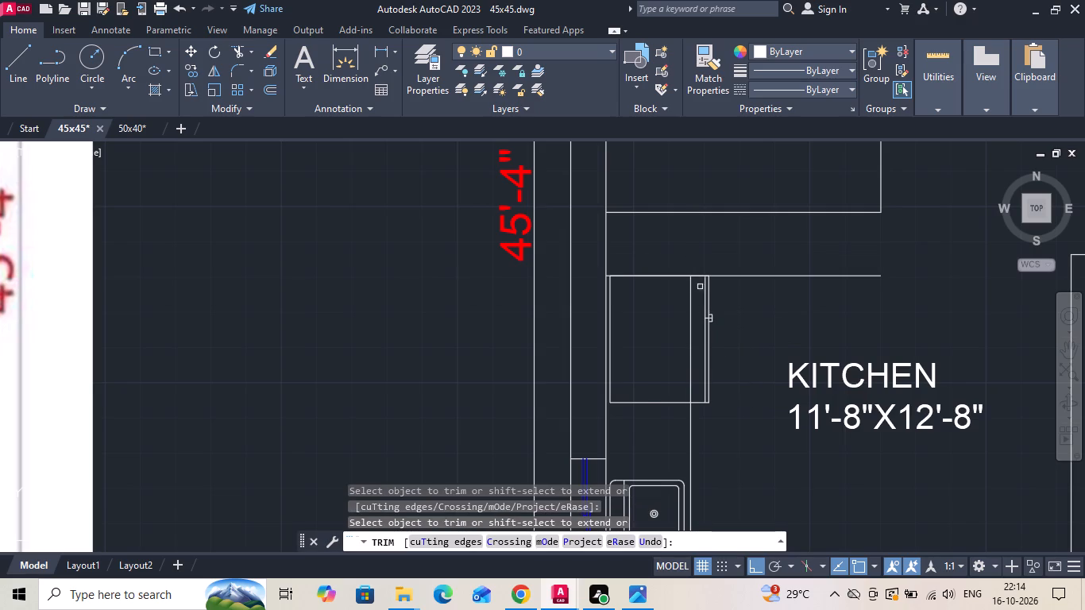
pyautogui.click(691, 348)
pyautogui.click(772, 291)
pyautogui.click(773, 267)
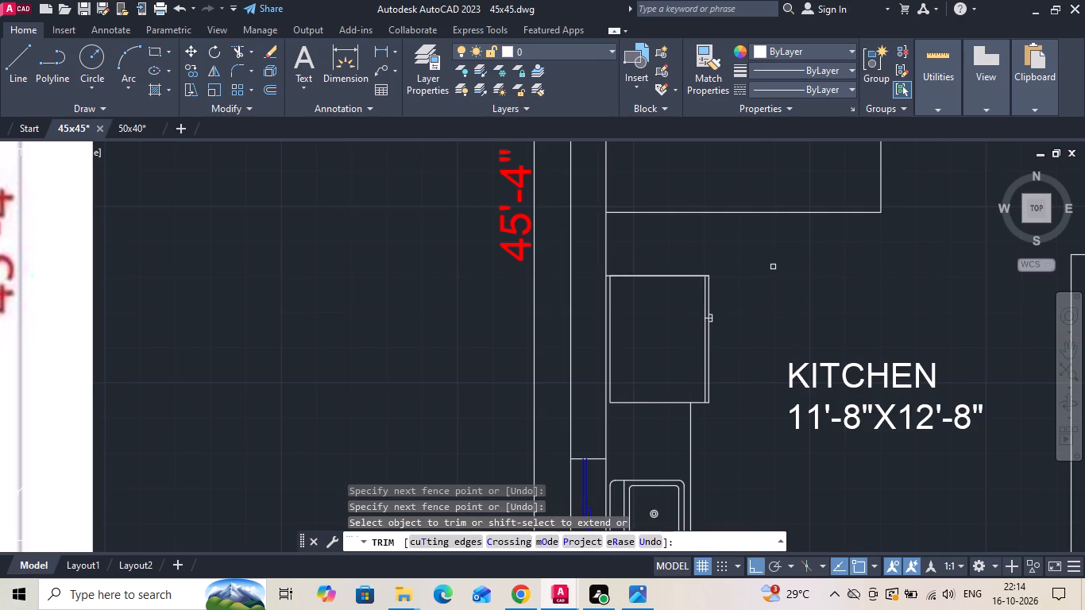
pyautogui.press('Escape')
# Move the trimmed guide line from the refrigerator's top edge down to just below its bottom edge.
pyautogui.click(583, 266)
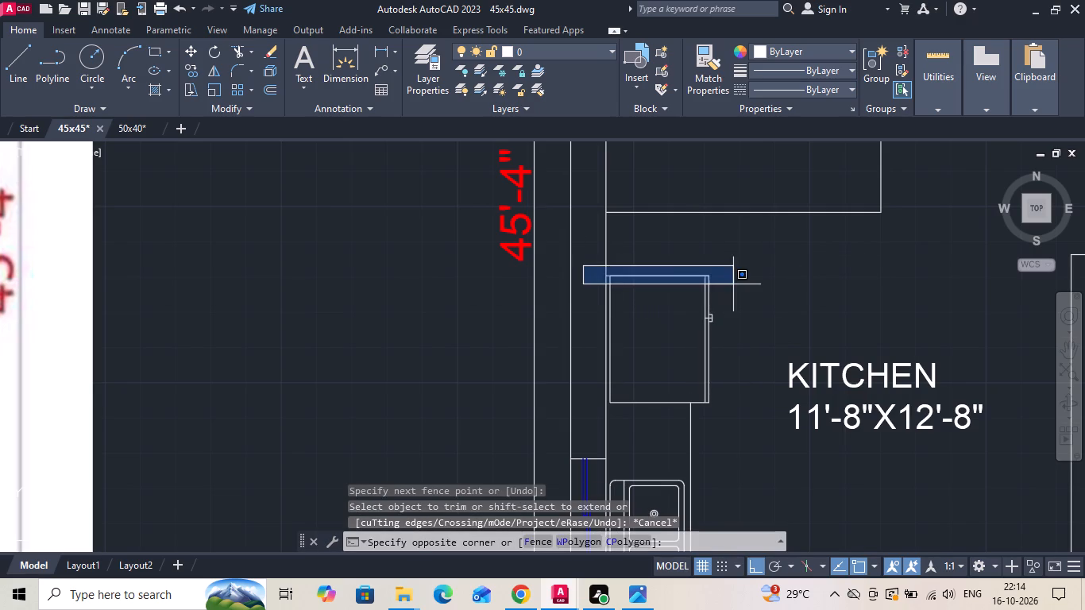
pyautogui.click(734, 284)
pyautogui.rightClick(734, 284)
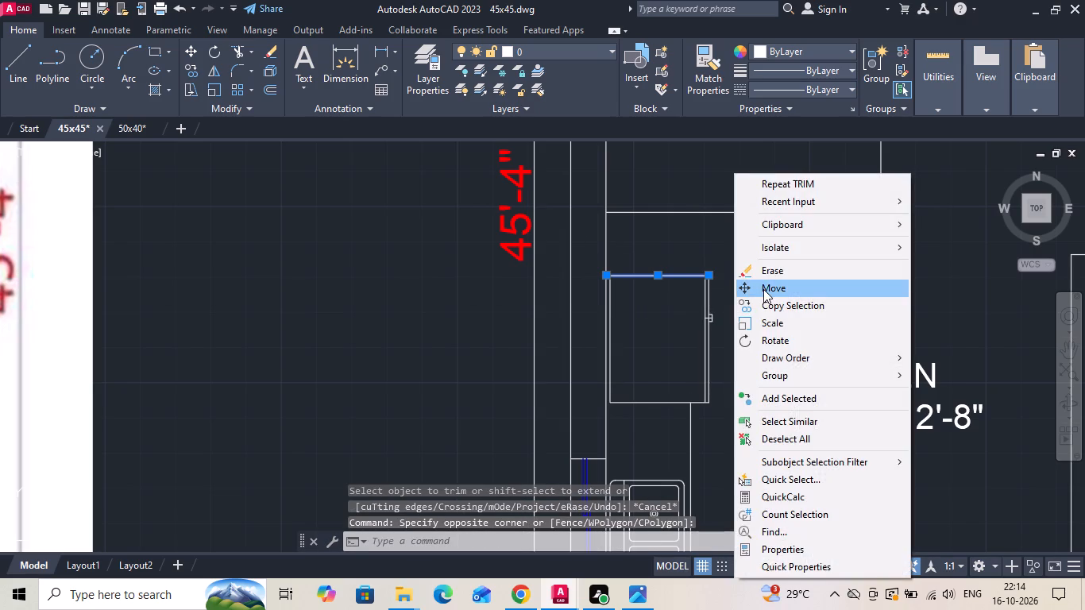
pyautogui.click(763, 289)
pyautogui.moveTo(752, 339); pyautogui.dragTo(736, 381)
pyautogui.moveTo(741, 433); pyautogui.dragTo(738, 322, button='middle')
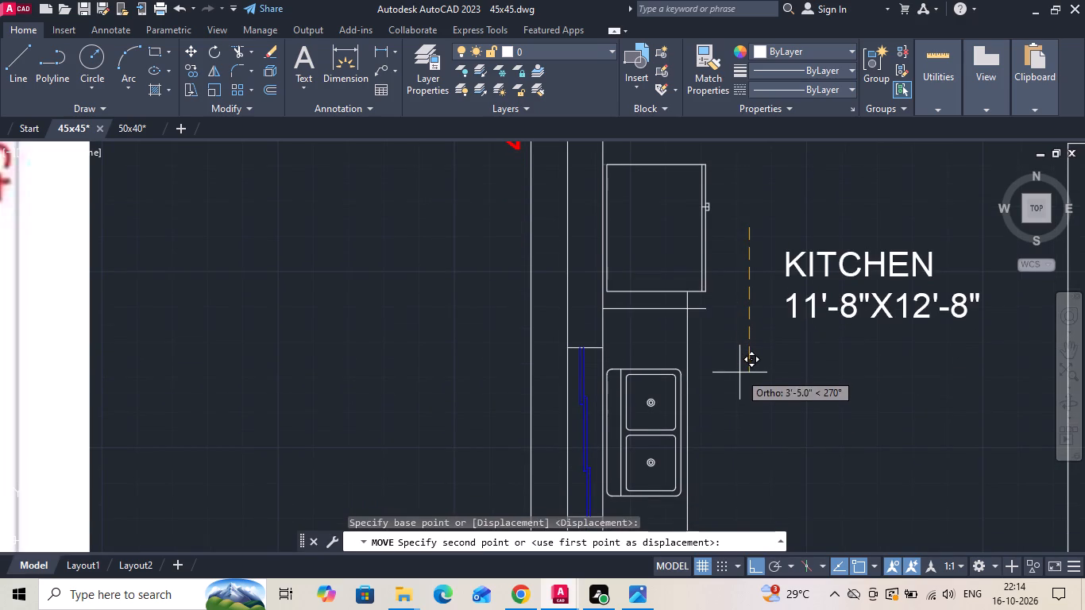
pyautogui.scroll(-3, 740, 376)
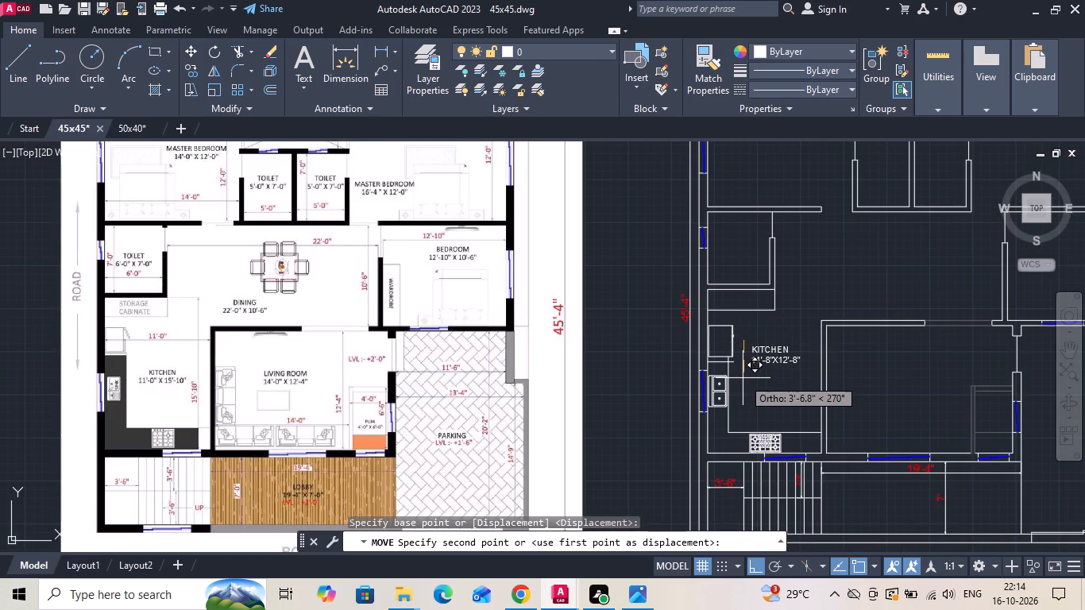
pyautogui.scroll(4, 743, 378)
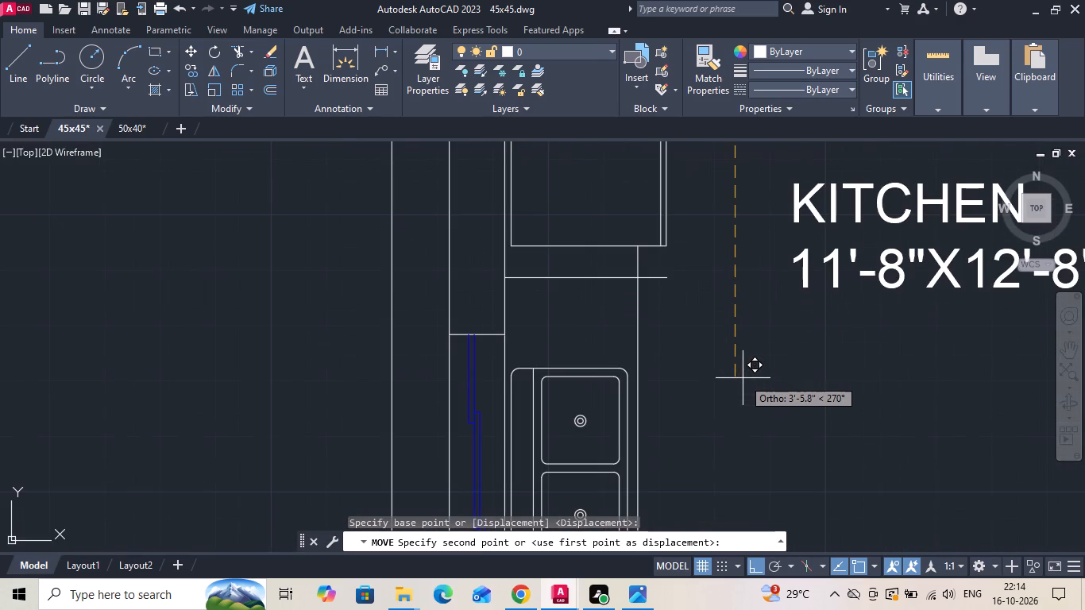
pyautogui.click(736, 357)
pyautogui.press('Escape')
# Trim the overhanging ends where the moved line and the counter's front line cross, forming a clean counter corner.
pyautogui.press('t')
pyautogui.press('r')
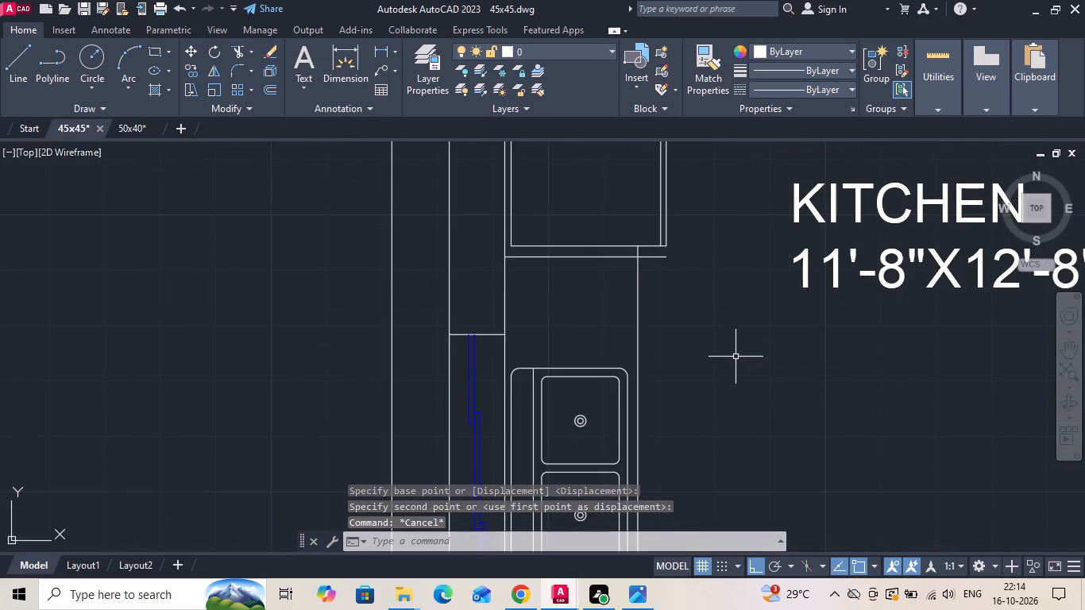
pyautogui.press('space')
pyautogui.press('space')
pyautogui.scroll(2, 632, 242)
pyautogui.moveTo(643, 257); pyautogui.dragTo(672, 285)
pyautogui.click(668, 274)
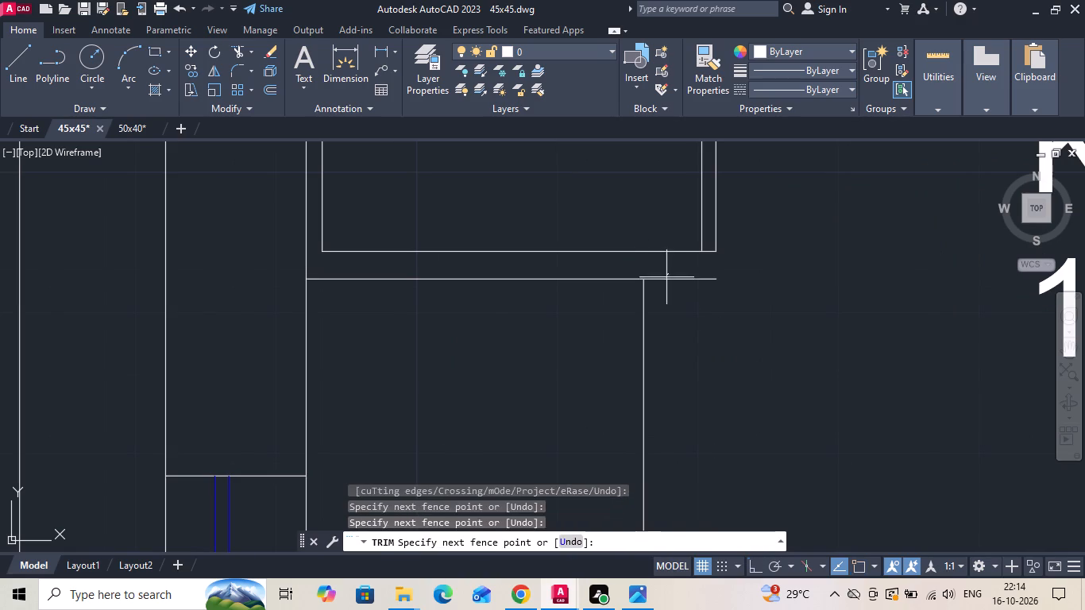
pyautogui.click(666, 320)
pyautogui.press('Escape')
# Save the drawing.
pyautogui.hotkey('ctrl', 's')
# Change the kitchen label's size text to 11'-0"X15'-10" and centre the word KITCHEN above it with leading spaces.
pyautogui.scroll(-6, 654, 315)
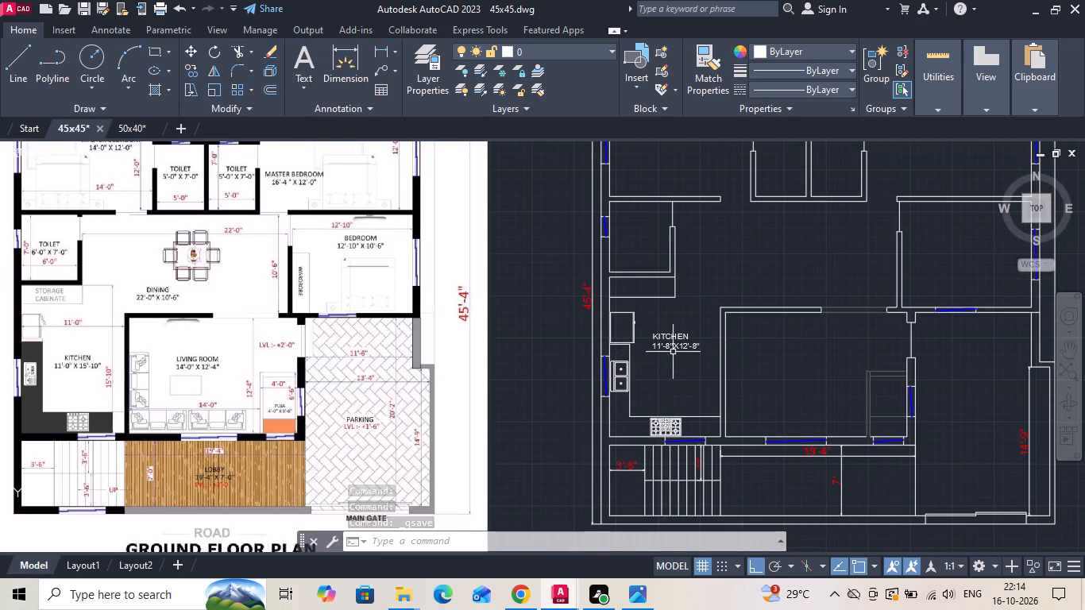
pyautogui.scroll(2, 673, 352)
pyautogui.doubleClick(705, 338)
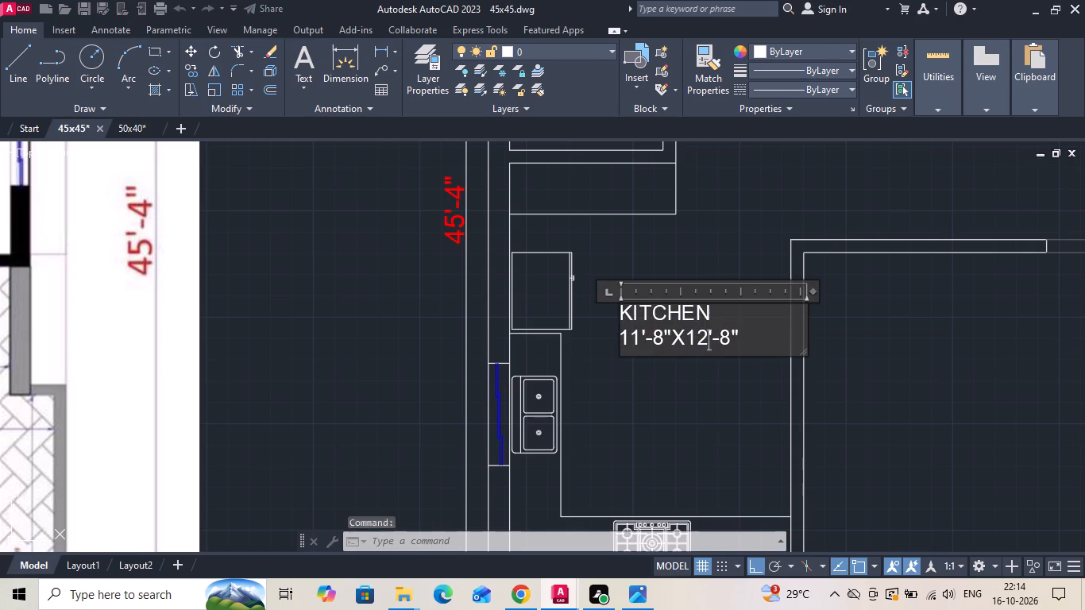
pyautogui.press('BackSpace')
pyautogui.press('5')
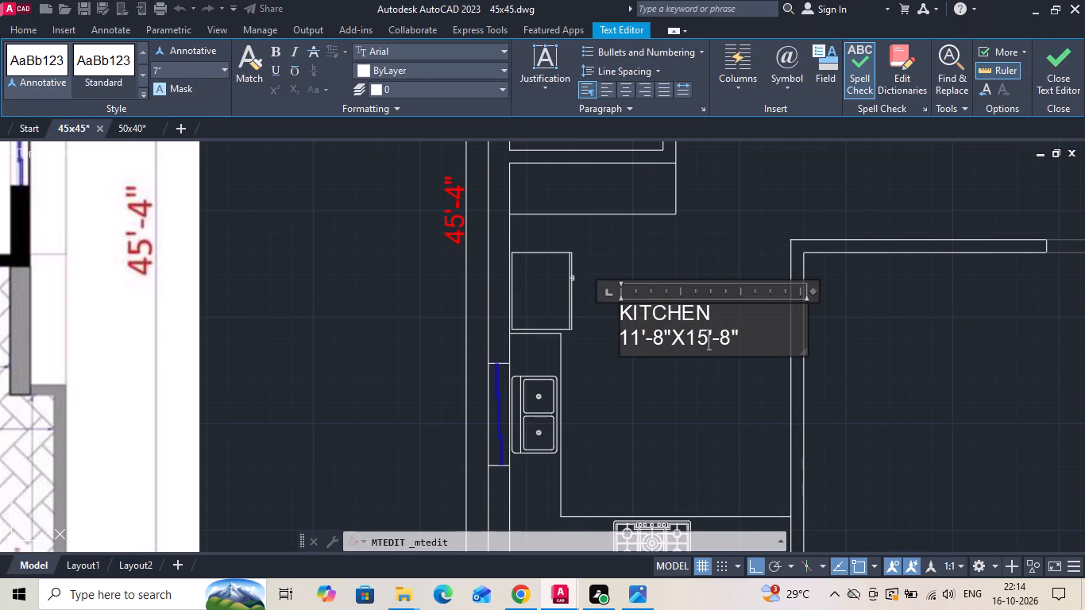
pyautogui.click(733, 338)
pyautogui.press('BackSpace')
pyautogui.write('10')
pyautogui.scroll(-2, 732, 365)
pyautogui.scroll(3, 724, 370)
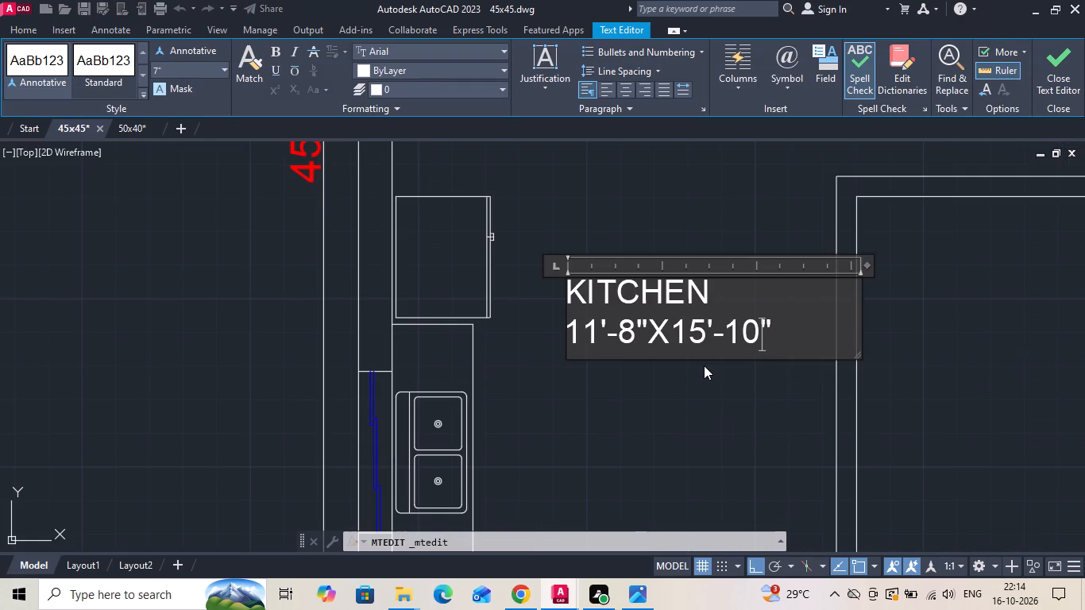
pyautogui.click(628, 344)
pyautogui.press('BackSpace')
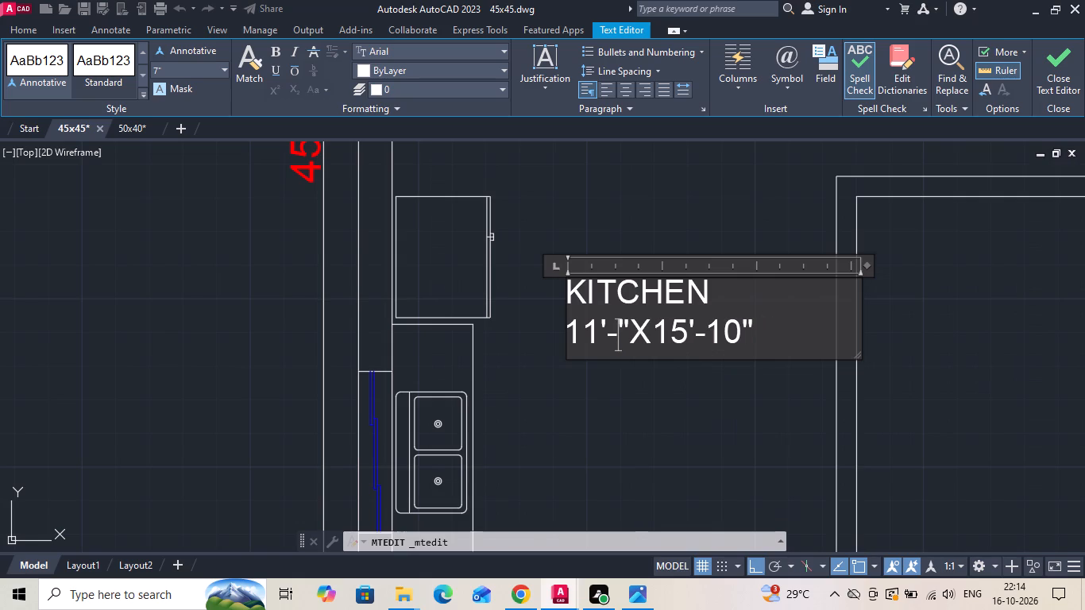
pyautogui.press('0')
pyautogui.click(571, 288)
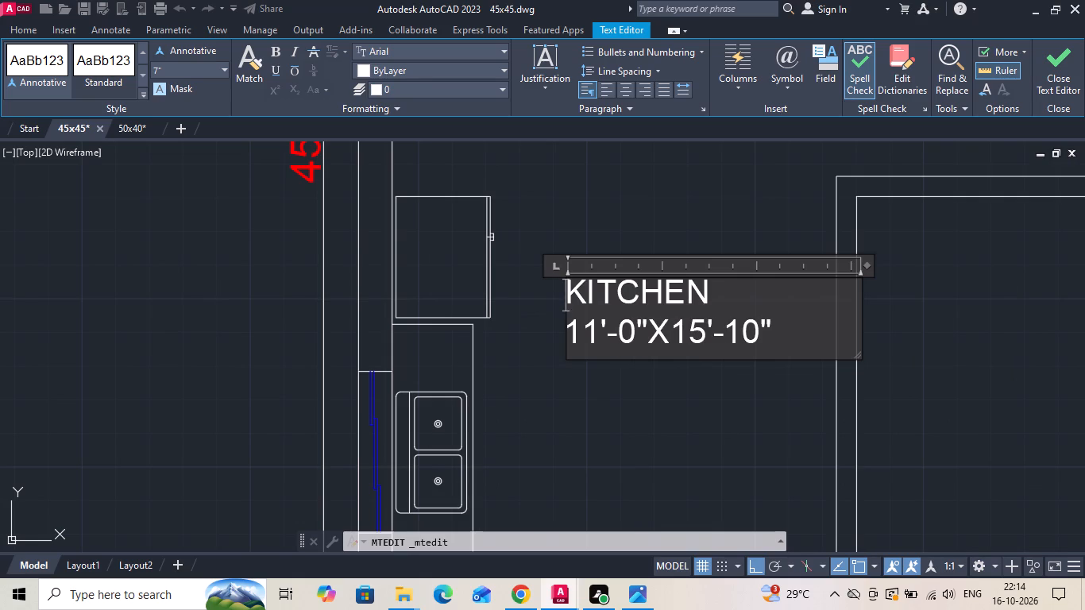
pyautogui.press('space')
pyautogui.press('space')
pyautogui.press('space')
pyautogui.click(622, 391)
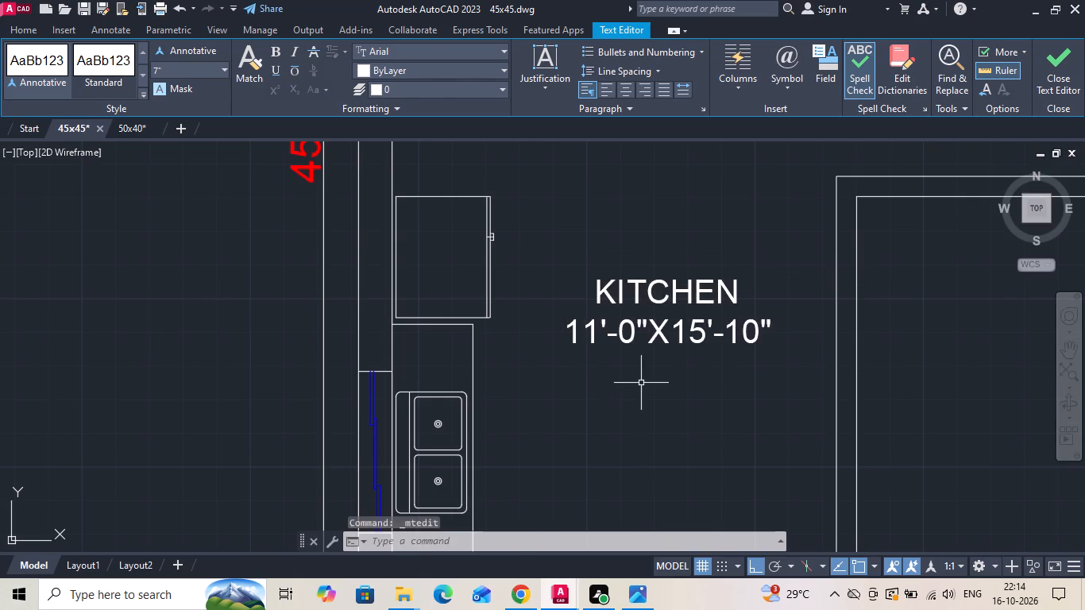
# Move the kitchen label freely, with Ortho off, down to the open floor area between the sink counter and living room wall.
pyautogui.click(644, 377)
pyautogui.click(625, 312)
pyautogui.rightClick(622, 309)
pyautogui.click(646, 296)
pyautogui.scroll(-2, 647, 296)
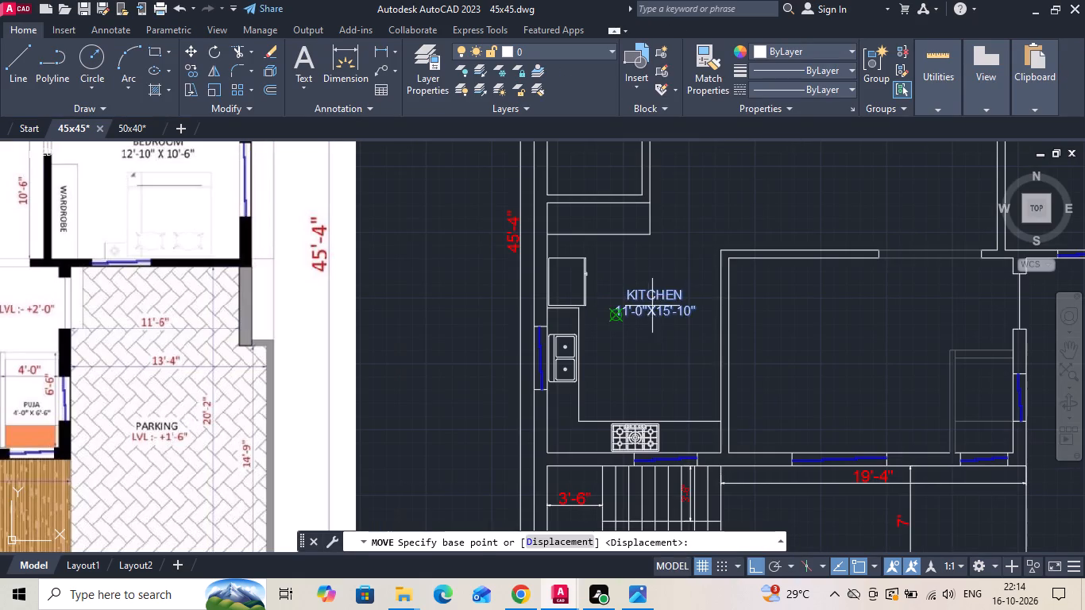
pyautogui.moveTo(656, 316); pyautogui.dragTo(657, 330)
pyautogui.press('F8')
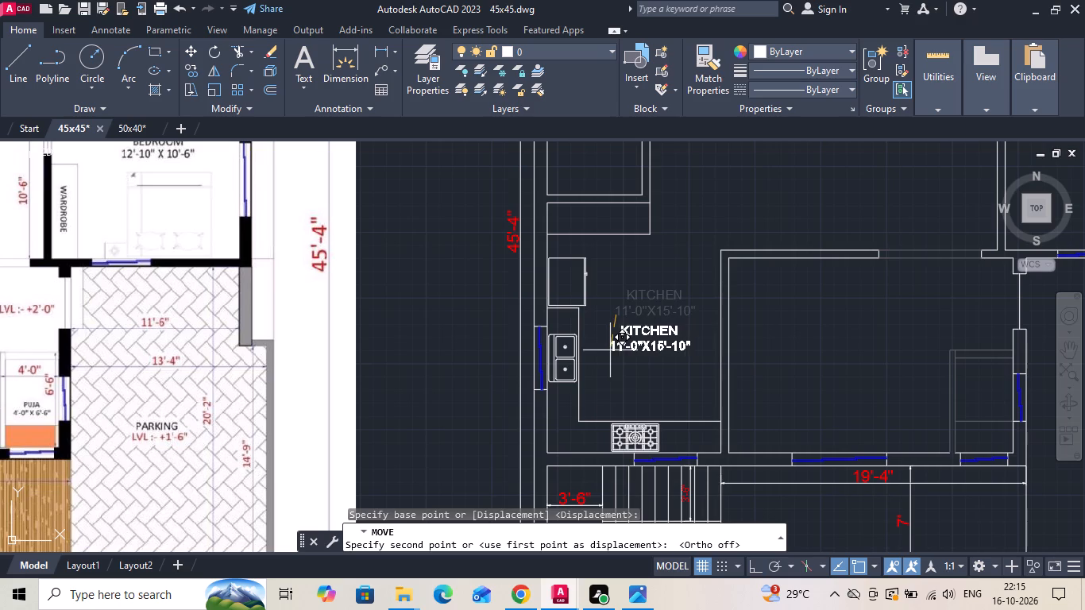
pyautogui.click(610, 350)
# Copy the kitchen label into the middle of the living room.
pyautogui.click(622, 346)
pyautogui.rightClick(622, 346)
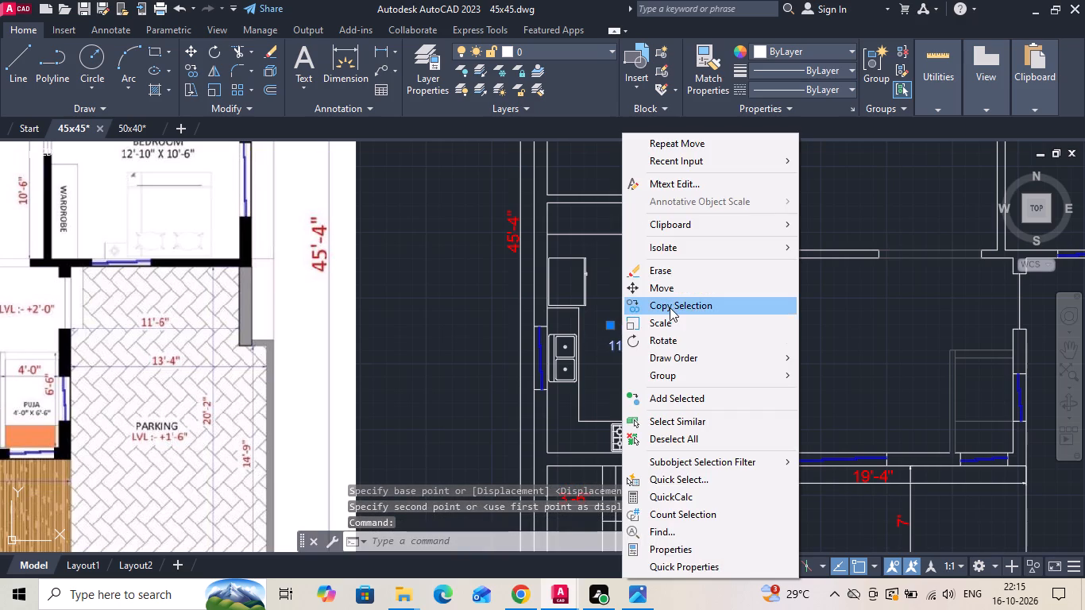
pyautogui.click(670, 307)
pyautogui.click(663, 347)
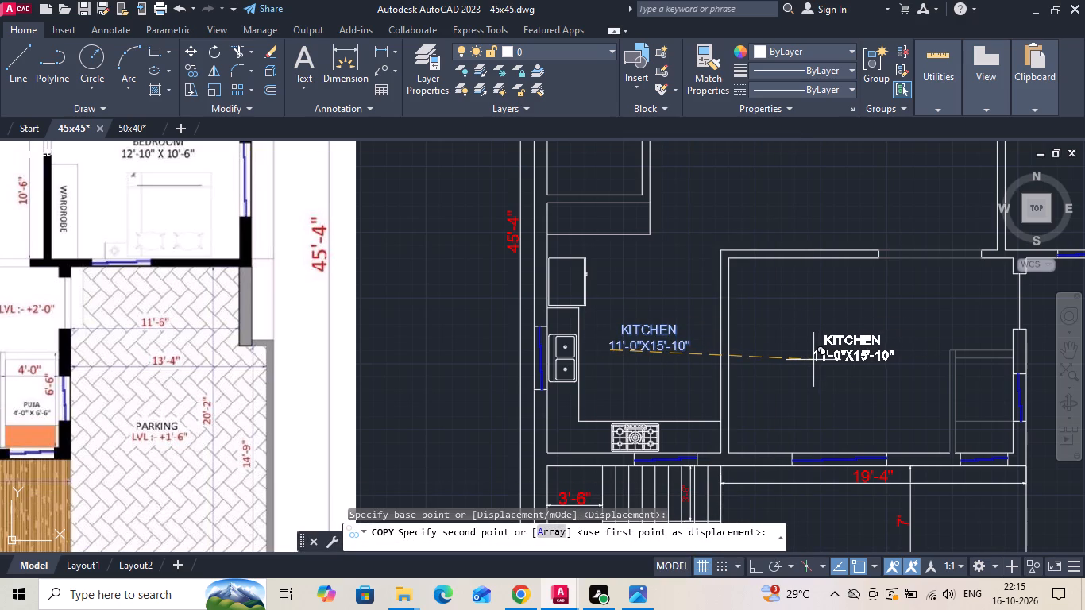
pyautogui.click(816, 358)
pyautogui.press('Escape')
# Change the size text of the copied label in the living room to 14'-0"X12'-4".
pyautogui.scroll(-1, 896, 342)
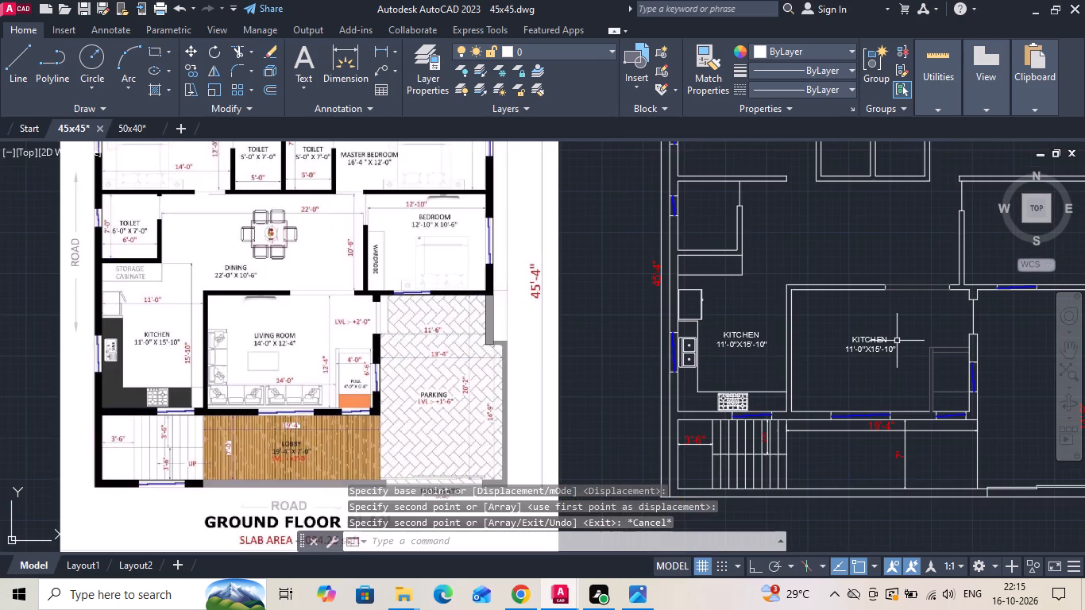
pyautogui.scroll(3, 875, 362)
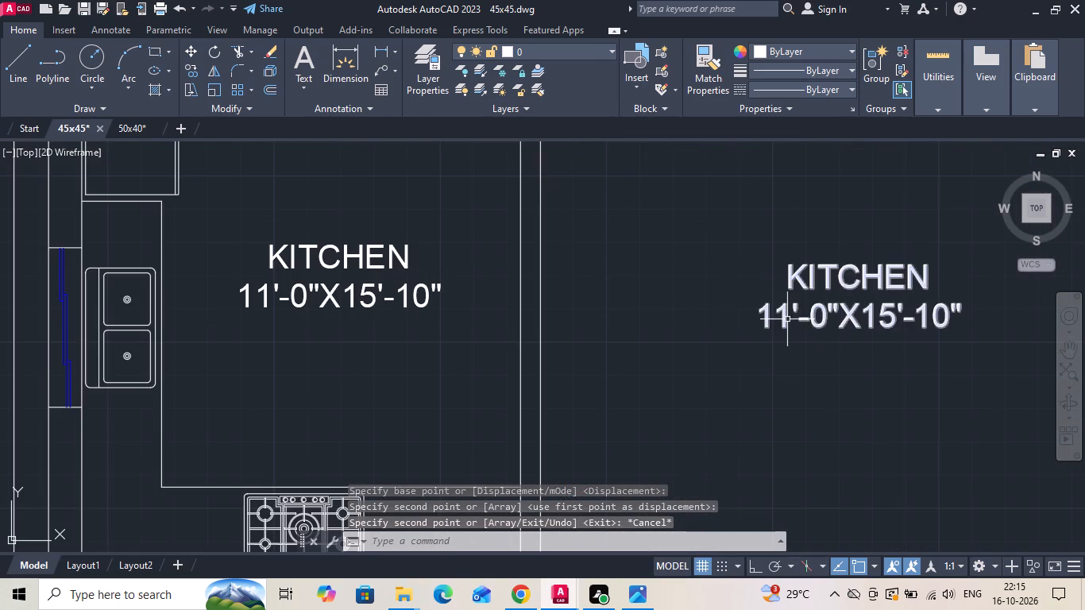
pyautogui.doubleClick(787, 319)
pyautogui.press('BackSpace')
pyautogui.press('4')
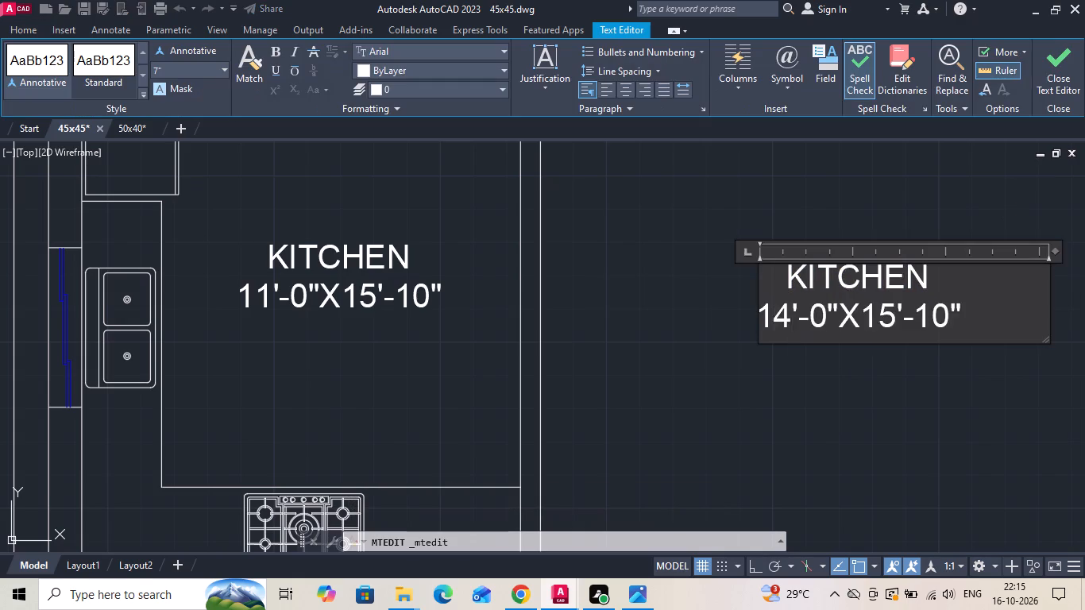
pyautogui.scroll(-3, 786, 319)
pyautogui.scroll(2, 811, 342)
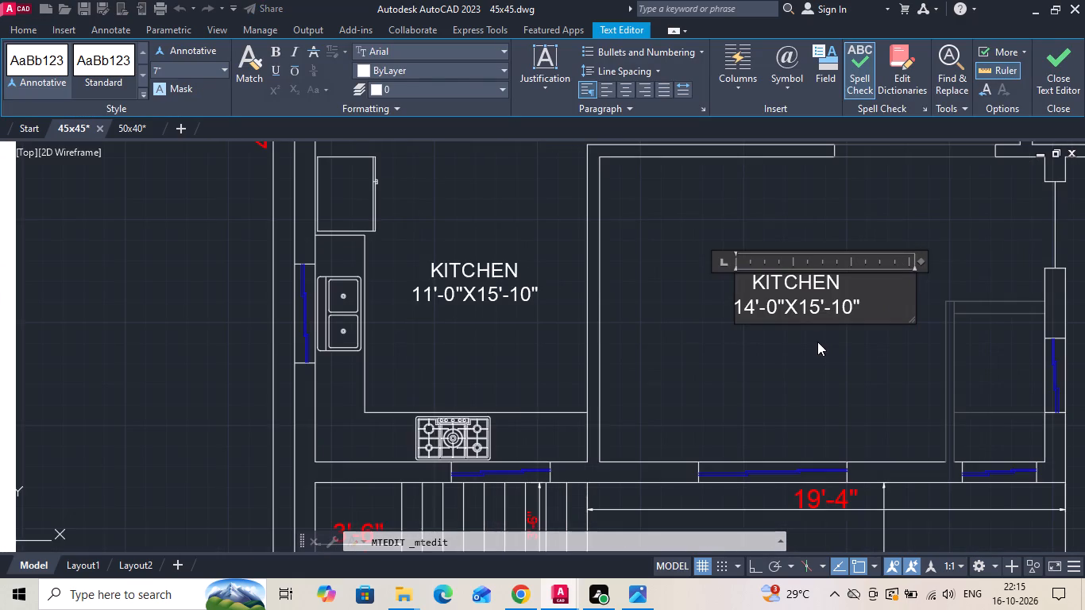
pyautogui.click(852, 315)
pyautogui.press('BackSpace')
pyautogui.press('BackSpace')
pyautogui.press('4')
pyautogui.click(817, 318)
pyautogui.press('BackSpace')
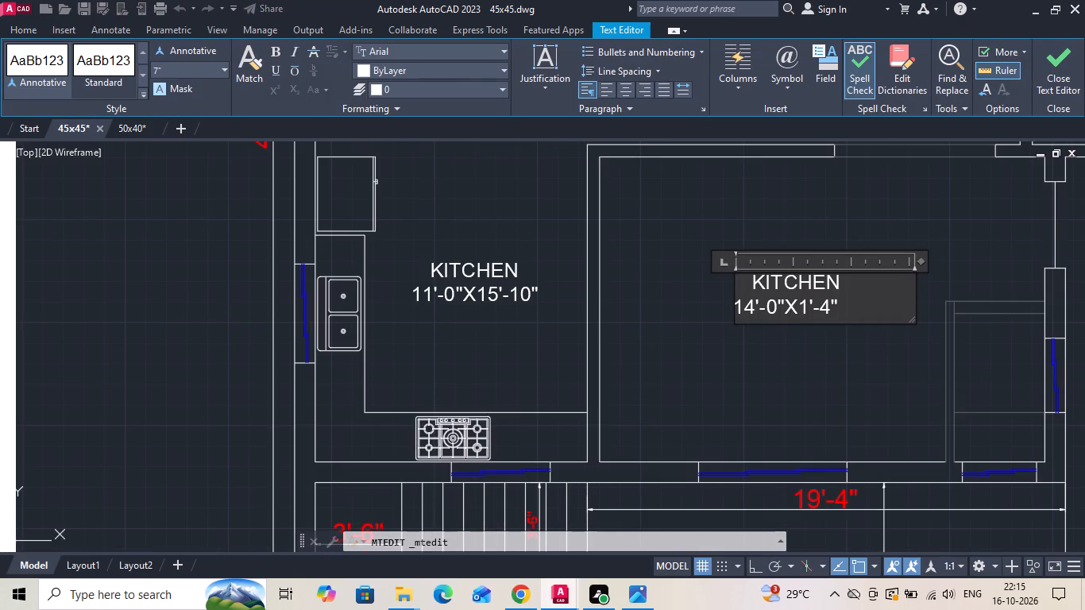
pyautogui.press('2')
# Replace KITCHEN with LIVING ROOM in that label, widening the text frame and keeping the size centred on its own second line.
pyautogui.moveTo(859, 297); pyautogui.dragTo(681, 297)
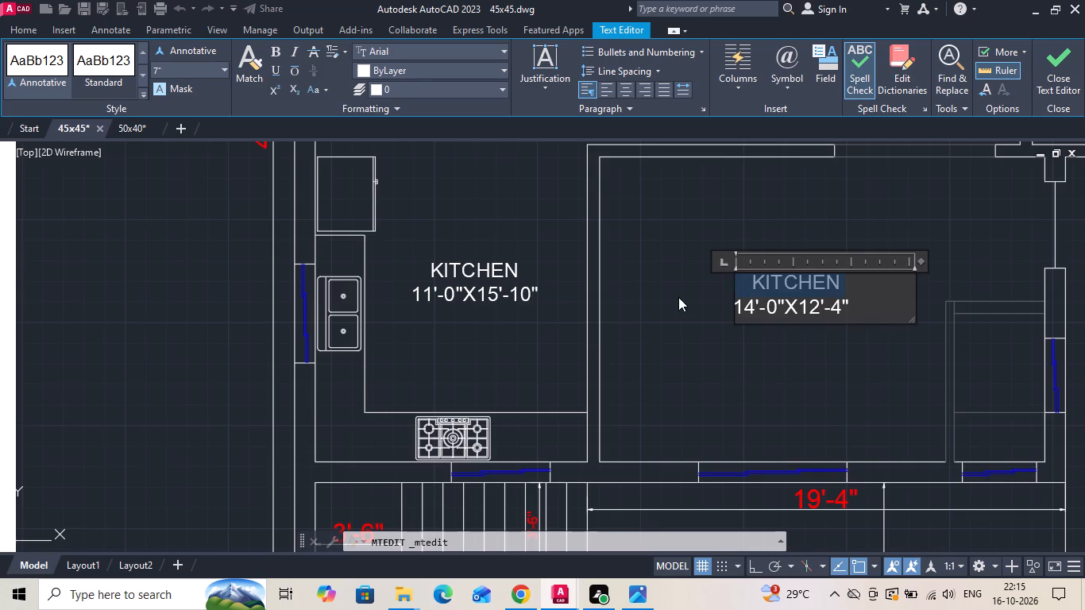
pyautogui.press('BackSpace')
pyautogui.write('LIVING')
pyautogui.press('space')
pyautogui.press('r')
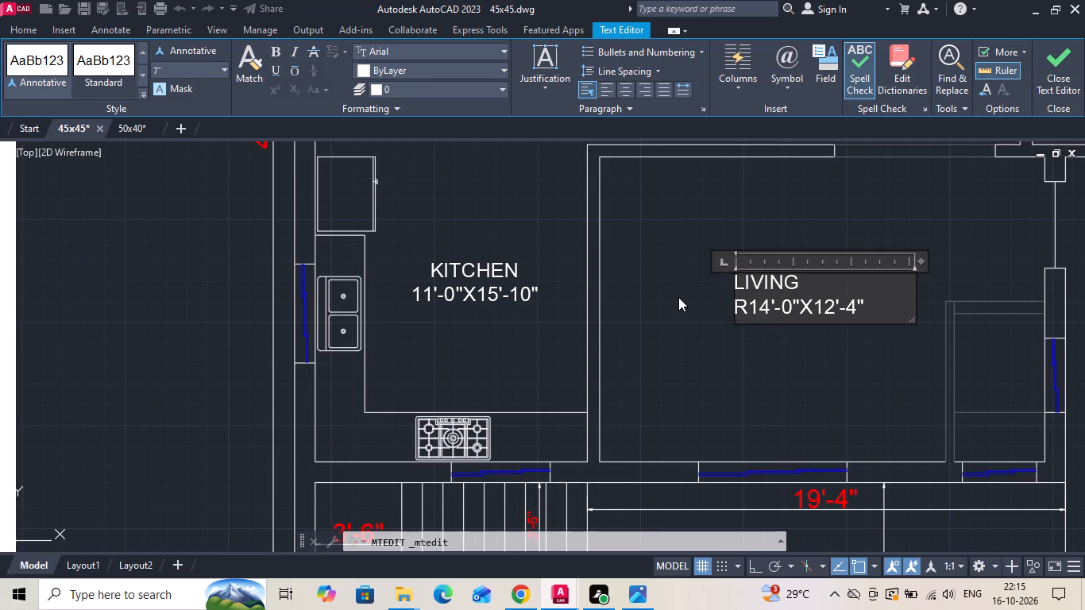
pyautogui.write('OOM')
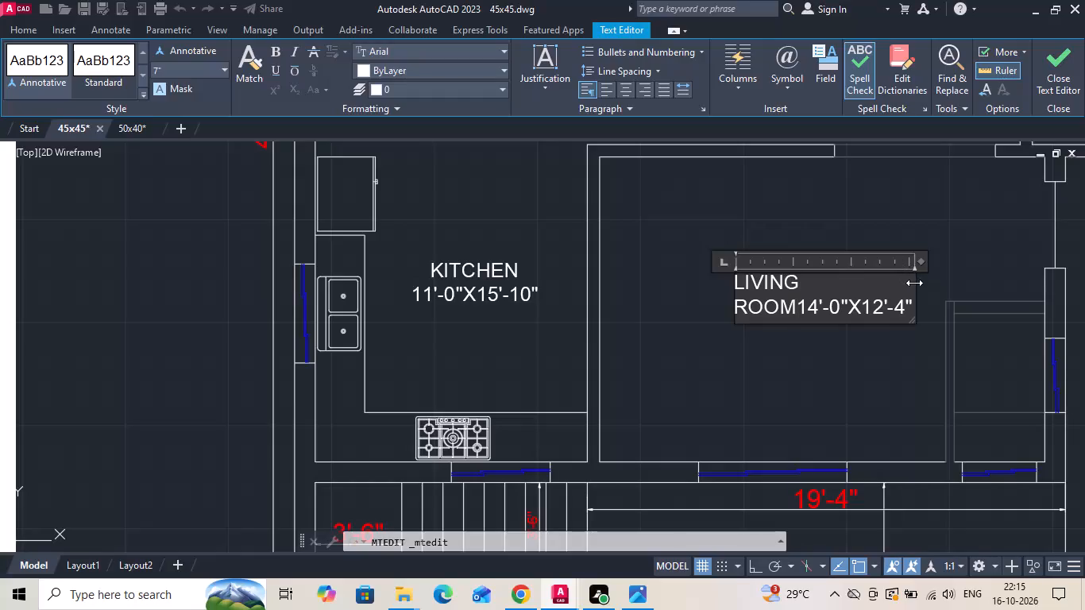
pyautogui.moveTo(914, 283); pyautogui.dragTo(986, 296)
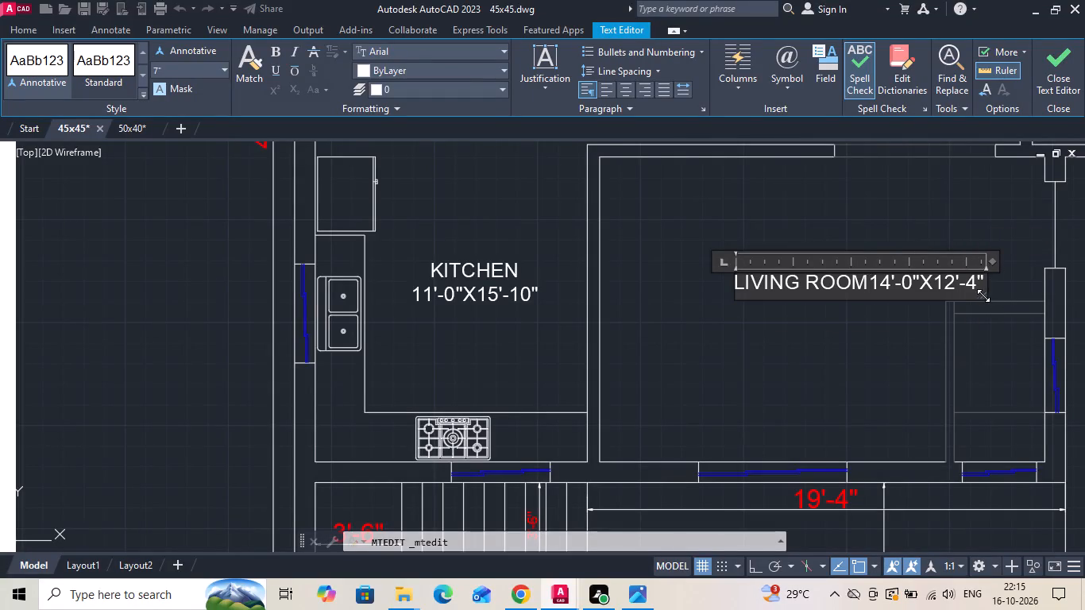
pyautogui.press('Return')
pyautogui.press('space')
pyautogui.click(814, 357)
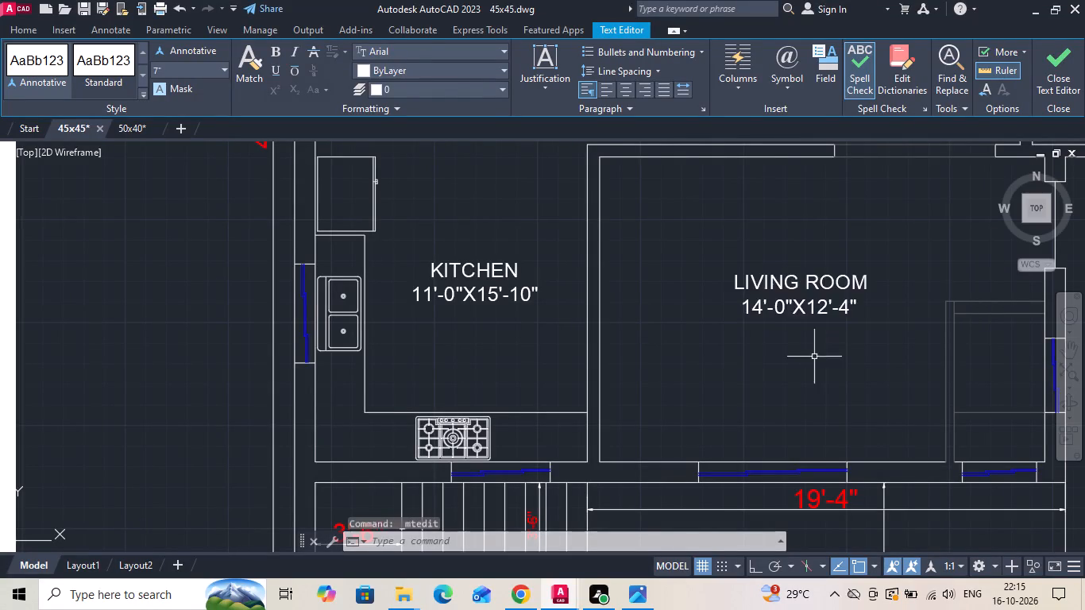
# Move the LIVING ROOM label slightly to adjust its placement within the living room.
pyautogui.click(790, 310)
pyautogui.rightClick(790, 310)
pyautogui.click(766, 313)
pyautogui.rightClick(764, 312)
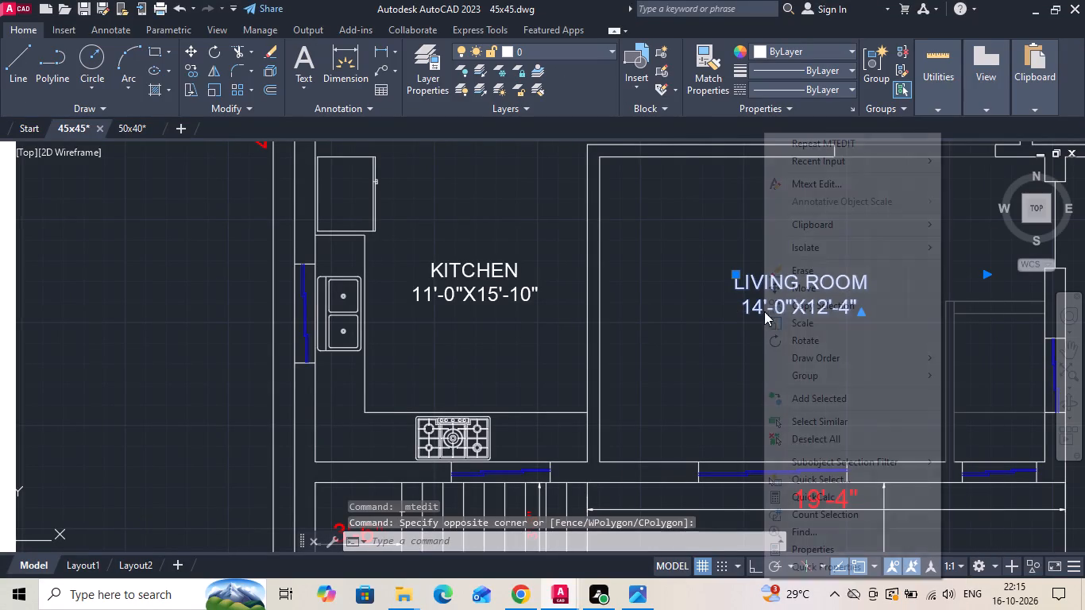
pyautogui.click(813, 291)
pyautogui.click(803, 329)
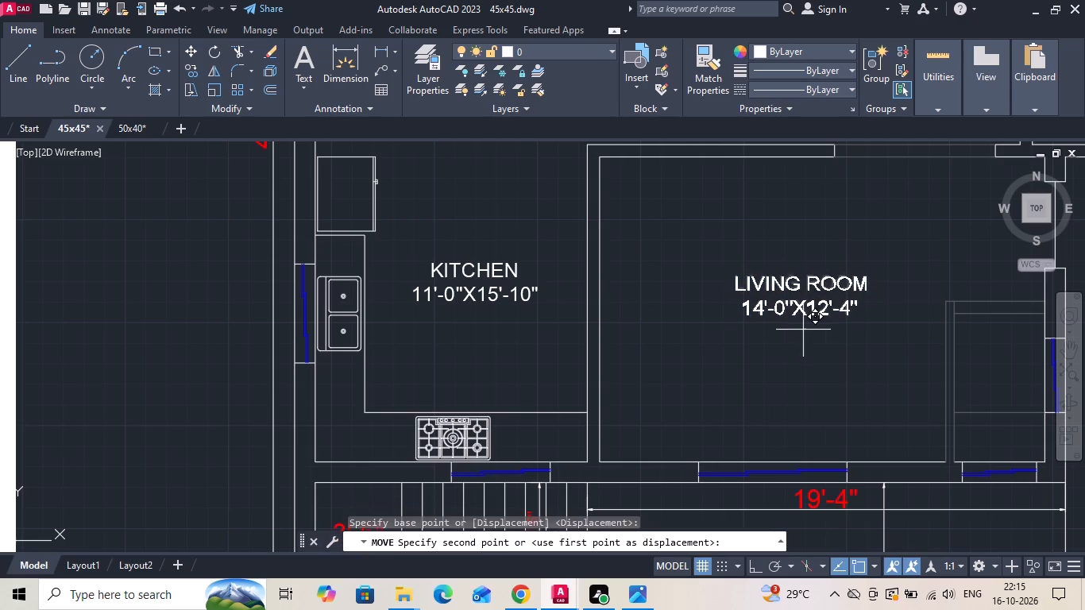
pyautogui.click(800, 330)
# Copy the LIVING ROOM label into the large bedroom at the plan's upper-left corner.
pyautogui.click(794, 320)
pyautogui.click(755, 258)
pyautogui.rightClick(755, 258)
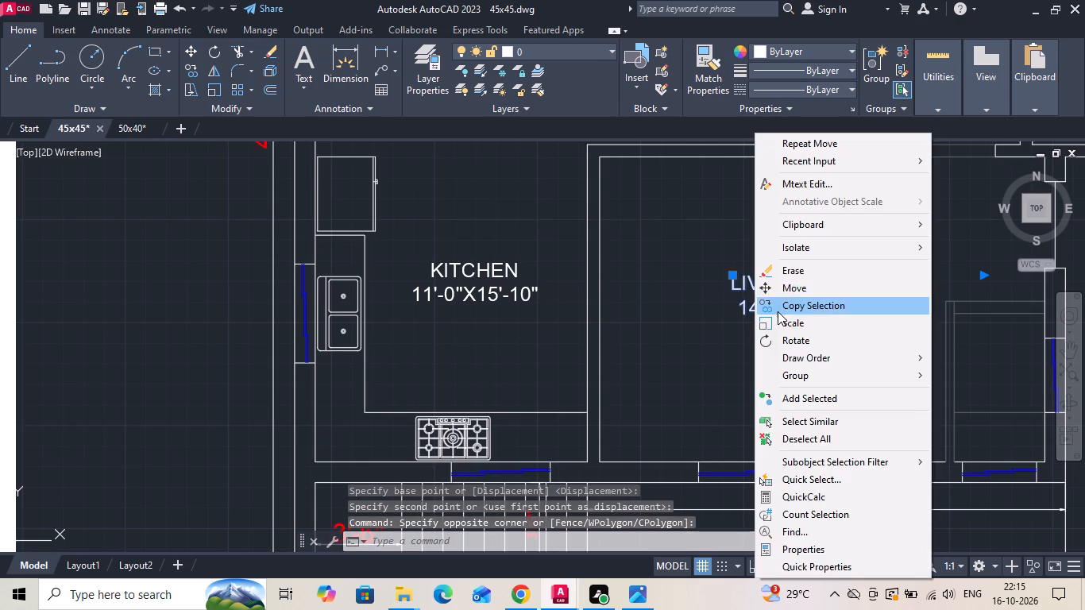
pyautogui.doubleClick(778, 311)
pyautogui.scroll(-3, 706, 400)
pyautogui.scroll(2, 630, 226)
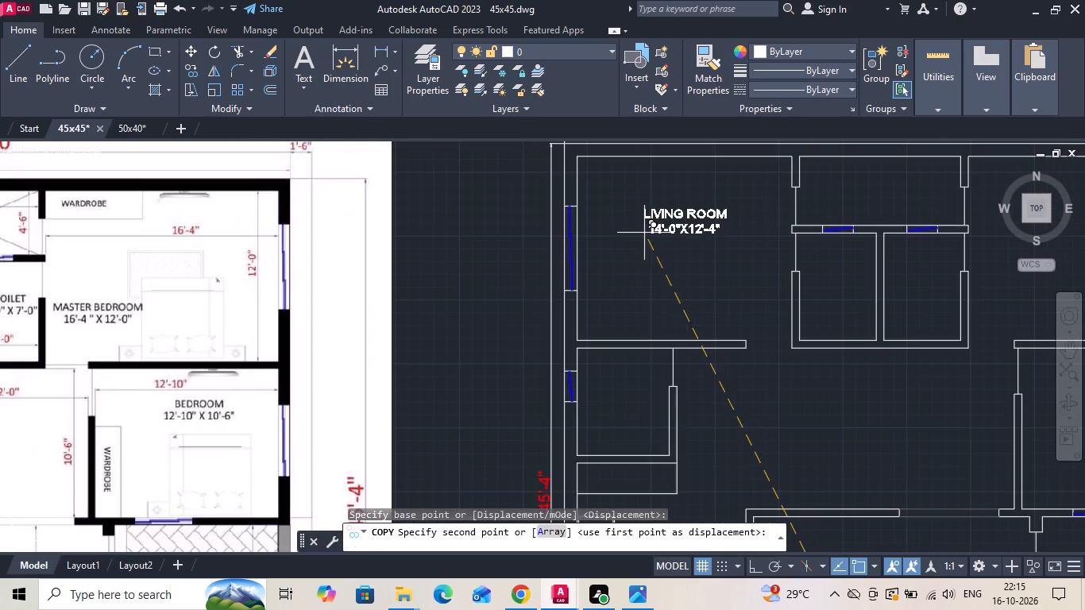
pyautogui.click(645, 253)
pyautogui.press('Escape')
# Change the room name in the upper-left bedroom's copied label to MASTER BEDROOM.
pyautogui.scroll(-1, 774, 269)
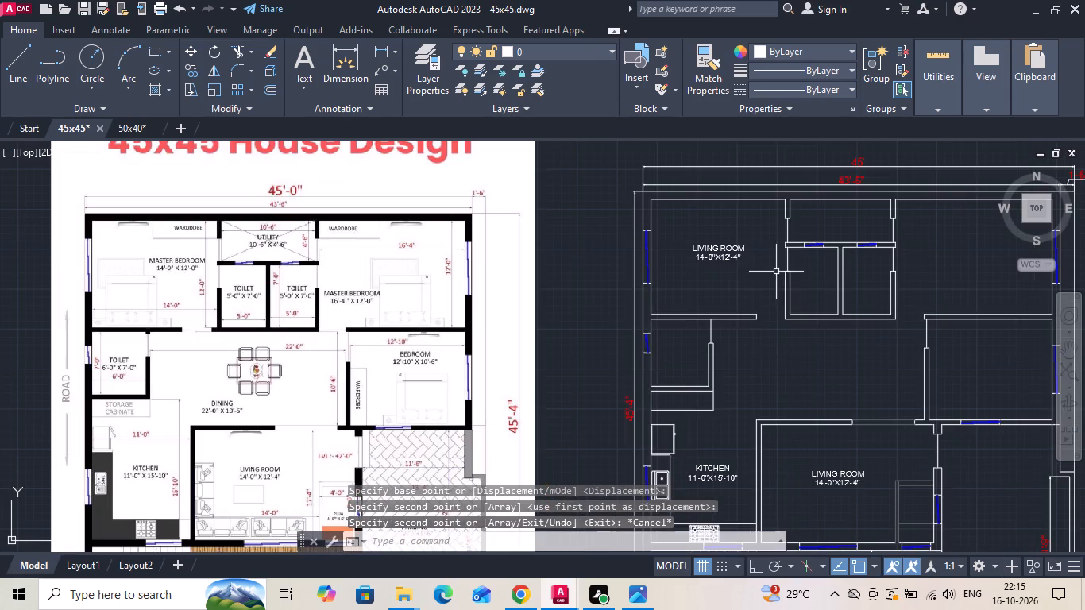
pyautogui.scroll(1, 698, 245)
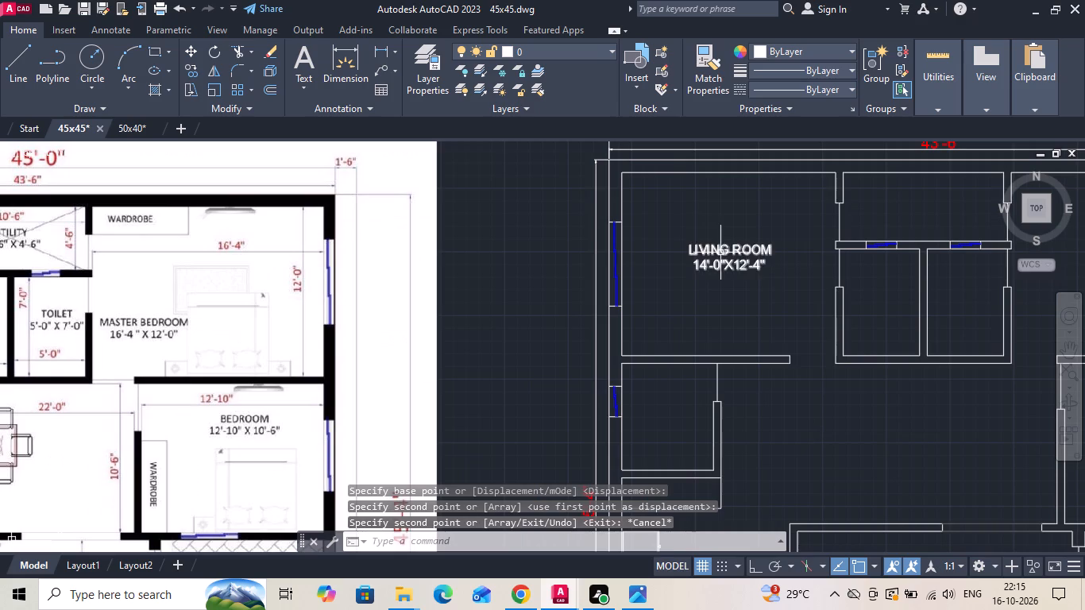
pyautogui.doubleClick(720, 253)
pyautogui.moveTo(726, 252); pyautogui.dragTo(908, 283, button='middle')
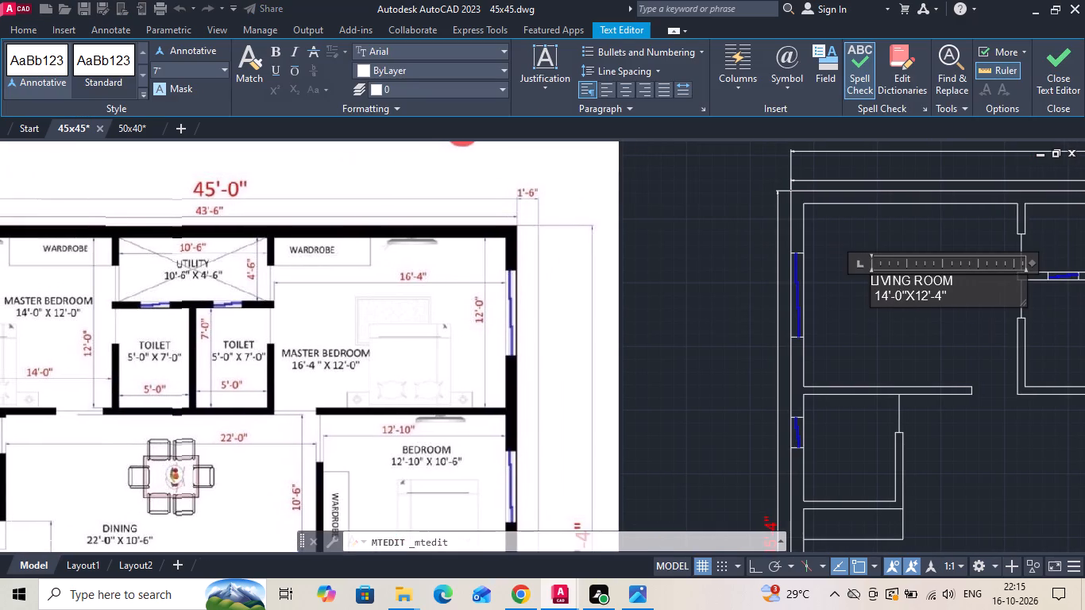
pyautogui.click(909, 288)
pyautogui.press('BackSpace')
pyautogui.press('BackSpace')
pyautogui.press('BackSpace')
pyautogui.press('BackSpace')
pyautogui.press('BackSpace')
pyautogui.press('BackSpace')
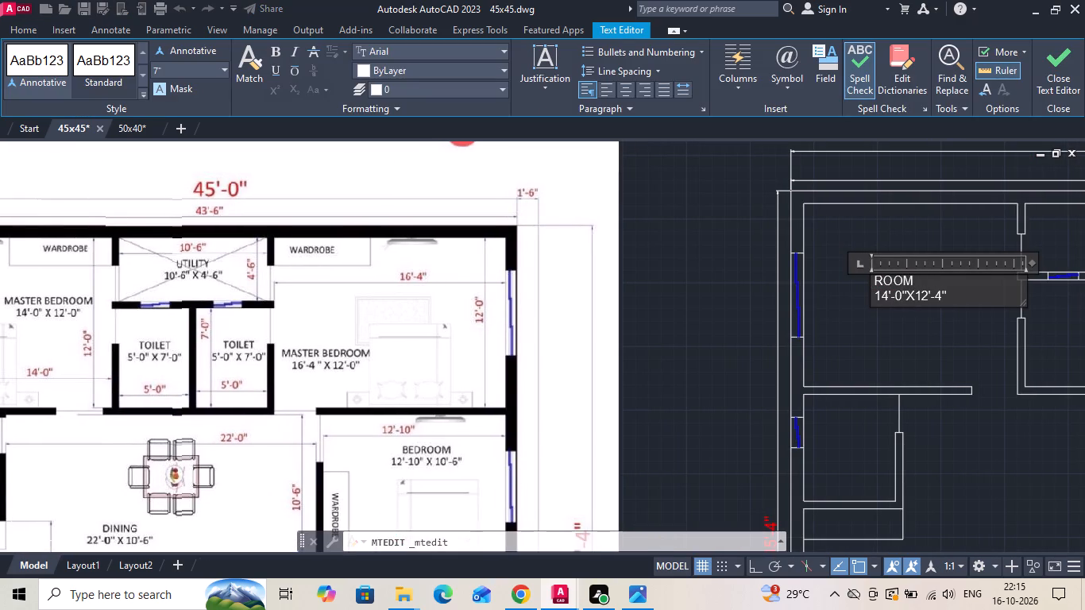
pyautogui.press('m')
pyautogui.click(886, 284)
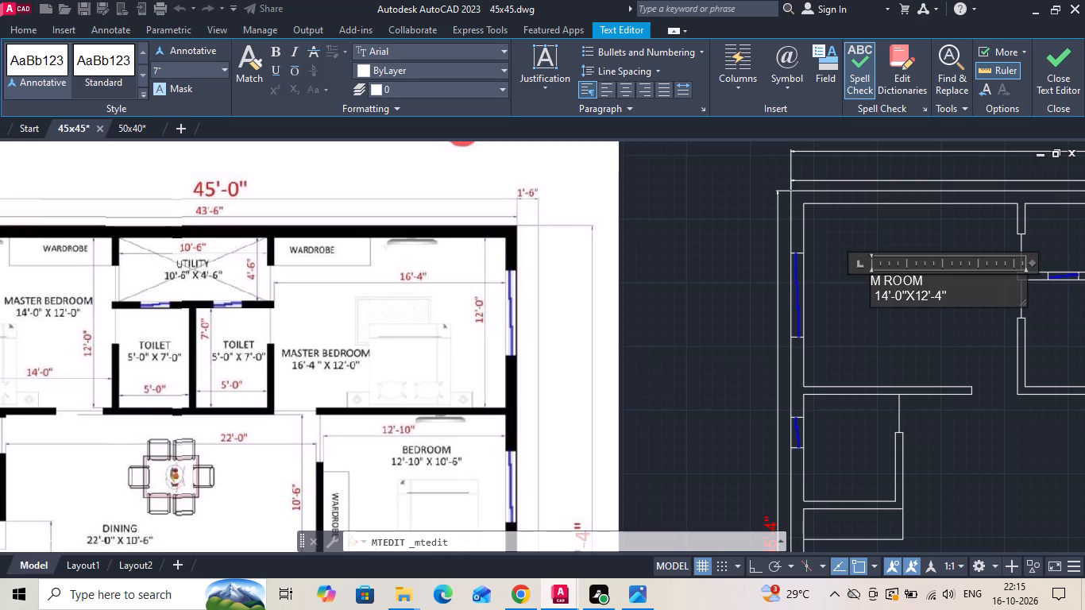
pyautogui.press('BackSpace')
pyautogui.write('MASTER')
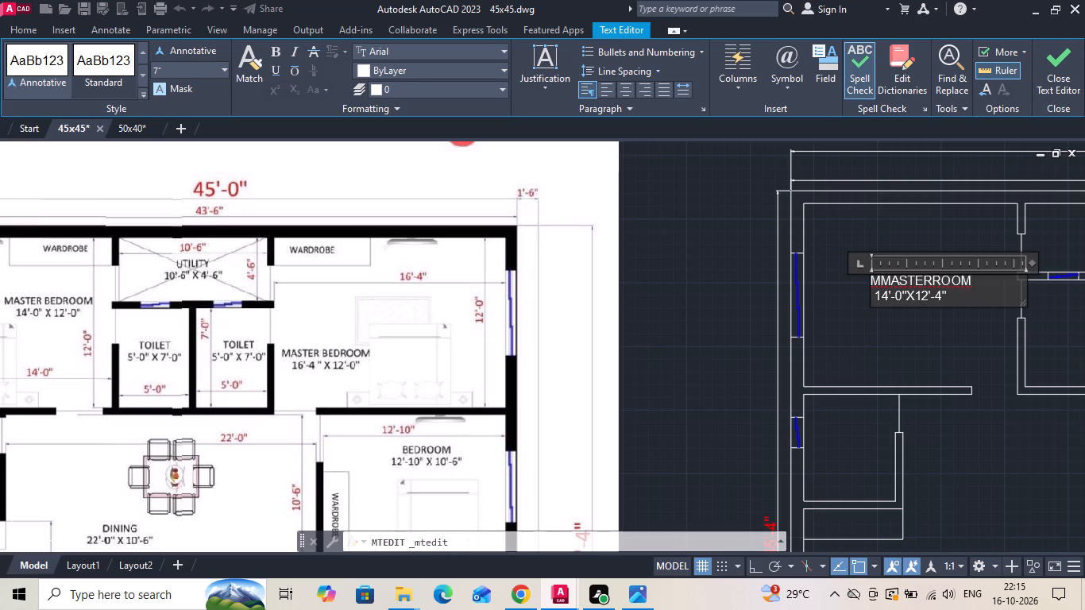
pyautogui.press('space')
pyautogui.press('BackSpace')
pyautogui.press('BackSpace')
pyautogui.press('BackSpace')
pyautogui.press('BackSpace')
pyautogui.press('BackSpace')
pyautogui.press('BackSpace')
pyautogui.press('BackSpace')
pyautogui.write('ASTER')
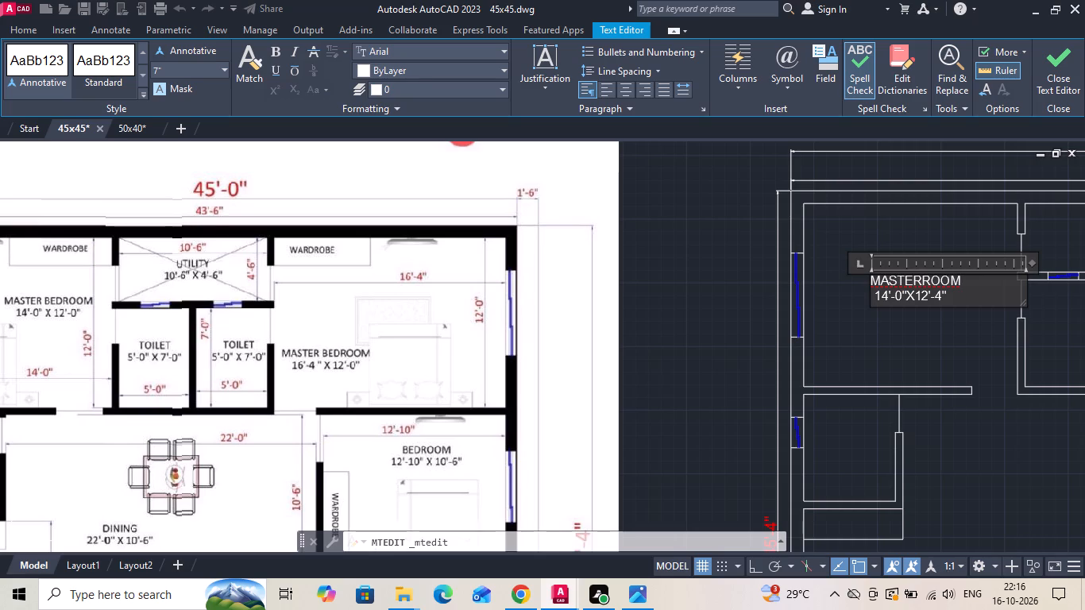
pyautogui.press('space')
pyautogui.write('BEDR')
pyautogui.press('BackSpace')
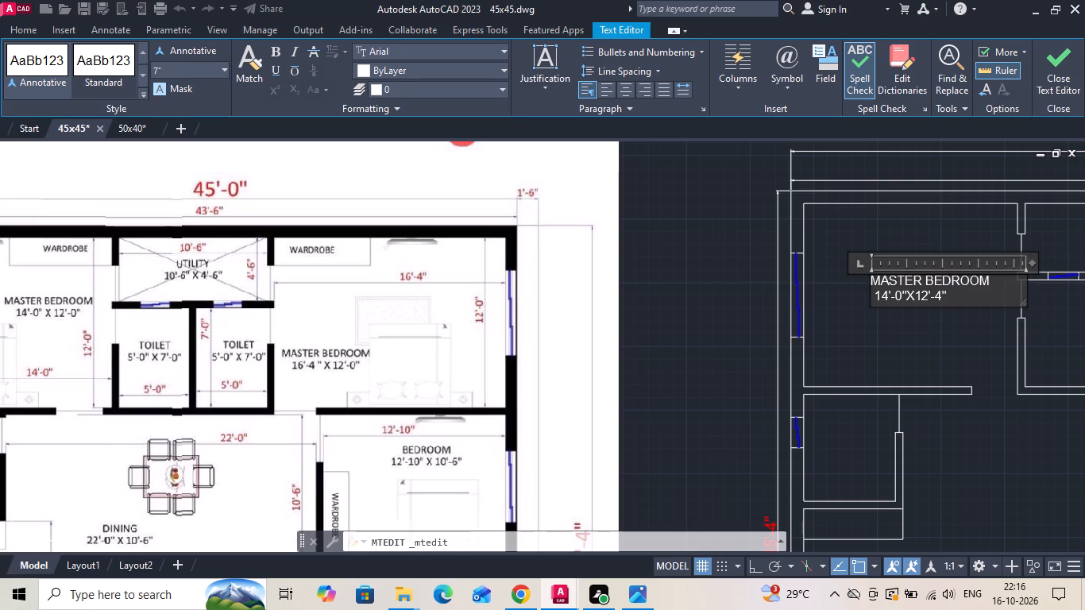
# Set the master bedroom label's size text to 14'-0"X12'-0" and centre it under the name with leading spaces.
pyautogui.click(944, 299)
pyautogui.press('BackSpace')
pyautogui.press('0')
pyautogui.click(875, 296)
pyautogui.press('space')
pyautogui.press('space')
pyautogui.press('space')
pyautogui.press('space')
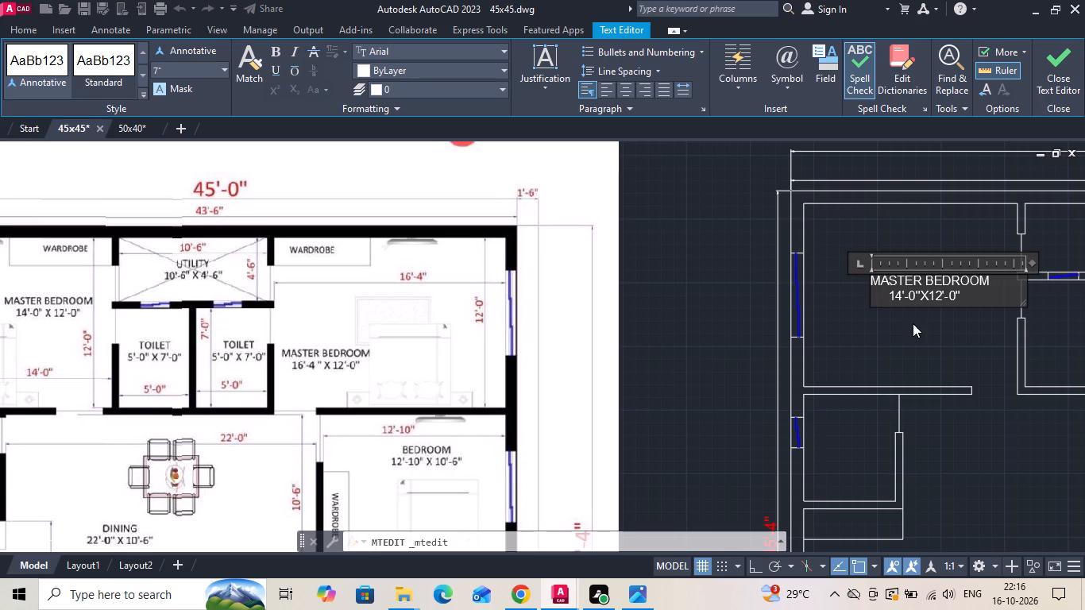
pyautogui.click(913, 323)
# Move the MASTER BEDROOM label slightly down and left towards the middle of the room.
pyautogui.click(923, 311)
pyautogui.click(905, 262)
pyautogui.rightClick(905, 262)
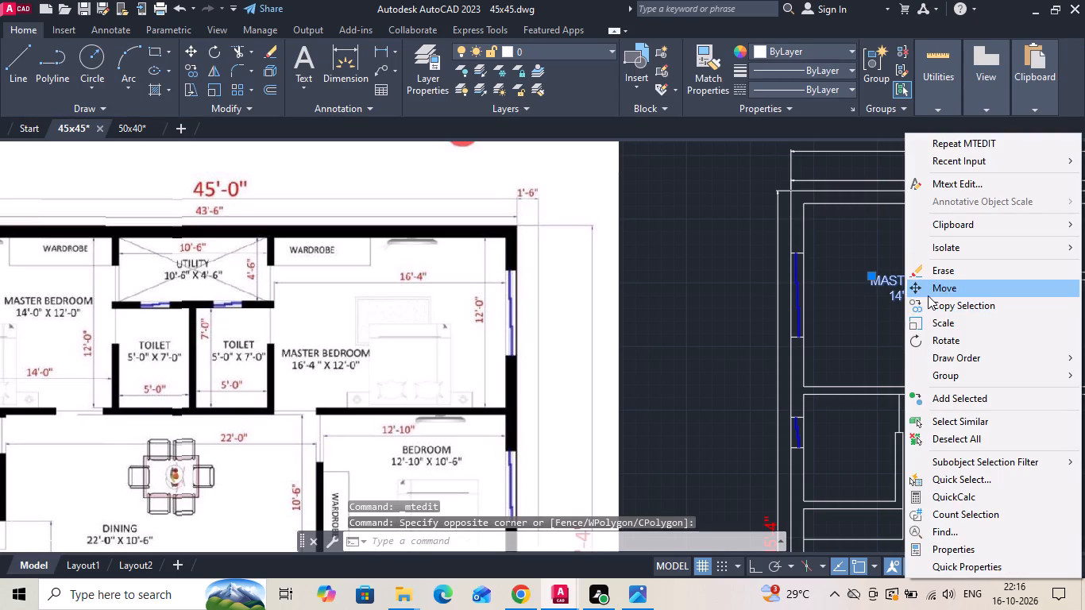
pyautogui.click(928, 295)
pyautogui.click(941, 327)
pyautogui.click(924, 338)
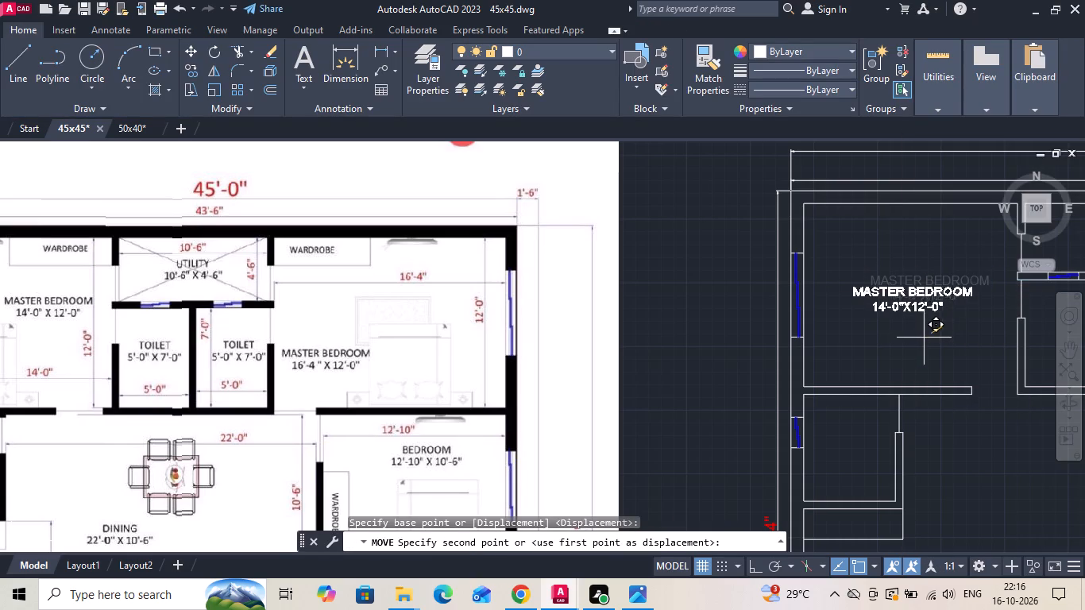
# Place the MASTER BEDROOM label being moved near the middle of the plan's upper-left bedroom.
pyautogui.click(927, 324)
# Copy the MASTER BEDROOM label straight across, with Ortho on, into the plan's upper-right bedroom.
pyautogui.click(895, 276)
pyautogui.rightClick(895, 276)
pyautogui.click(912, 307)
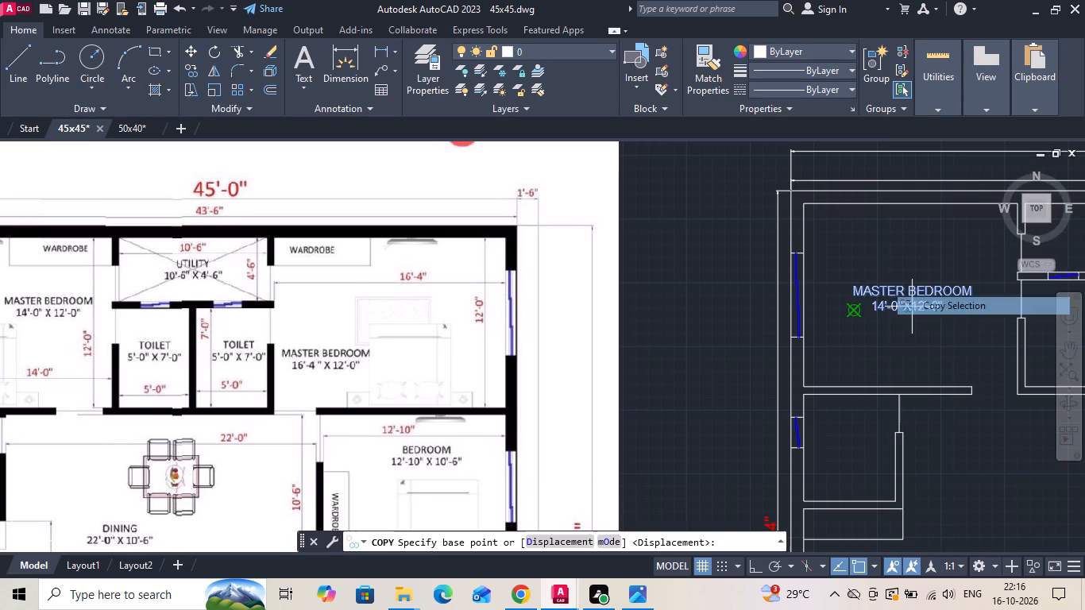
pyautogui.press('F8')
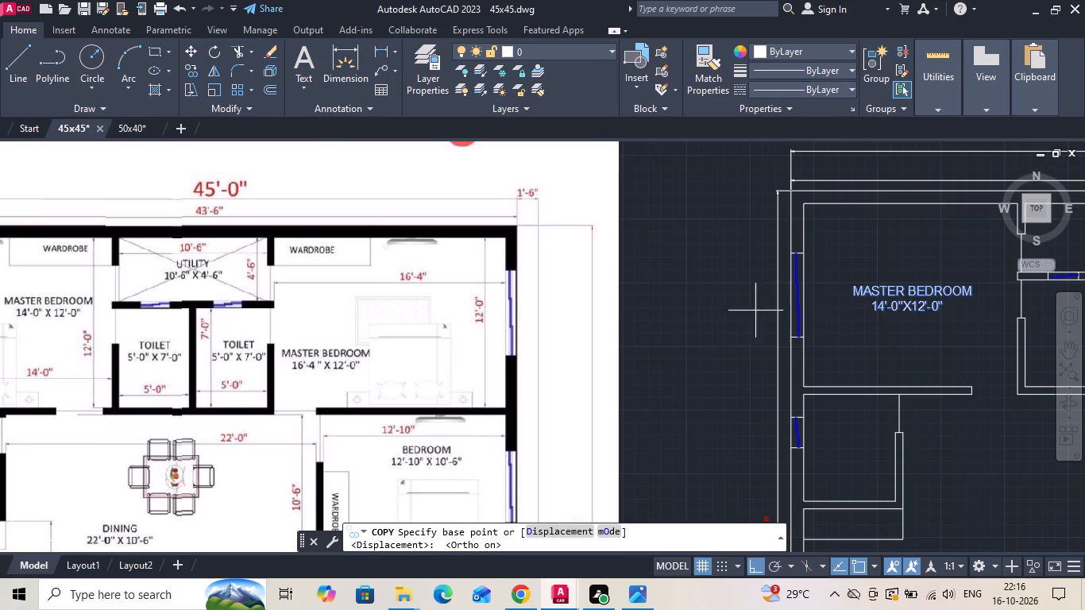
pyautogui.scroll(-1, 619, 322)
pyautogui.click(805, 317)
pyautogui.moveTo(824, 323); pyautogui.dragTo(789, 323, button='middle')
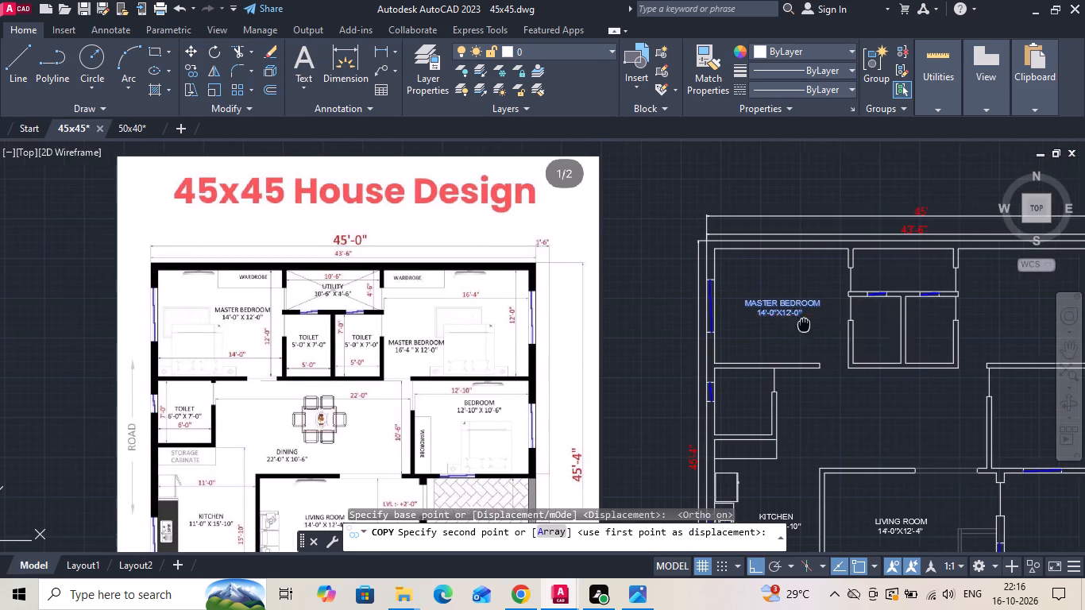
pyautogui.moveTo(789, 323); pyautogui.dragTo(542, 323, button='middle')
pyautogui.scroll(1, 719, 312)
pyautogui.click(758, 306)
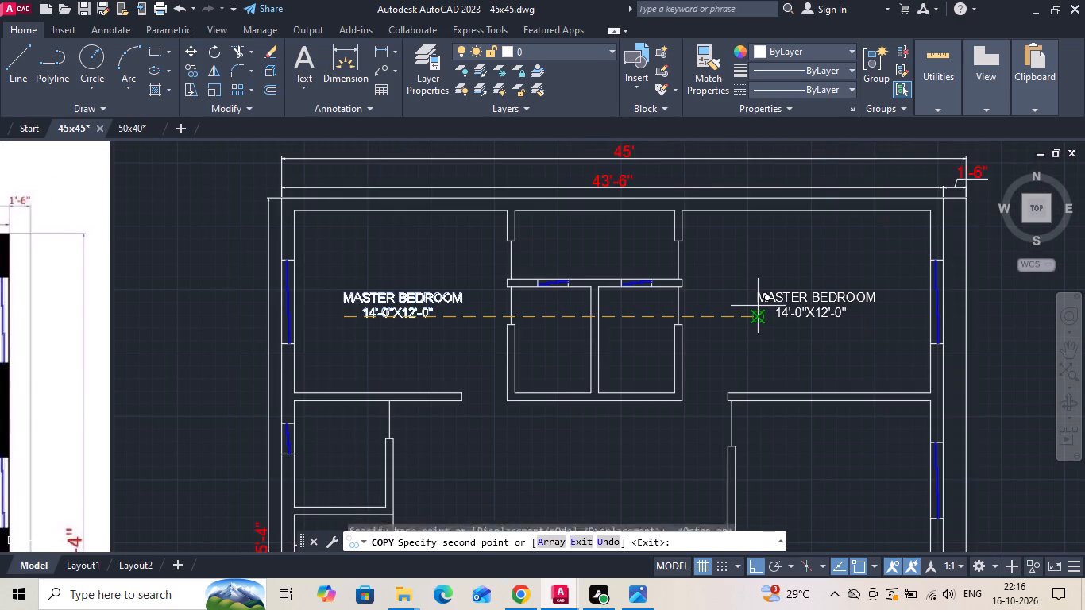
pyautogui.scroll(-1, 758, 306)
pyautogui.press('Escape')
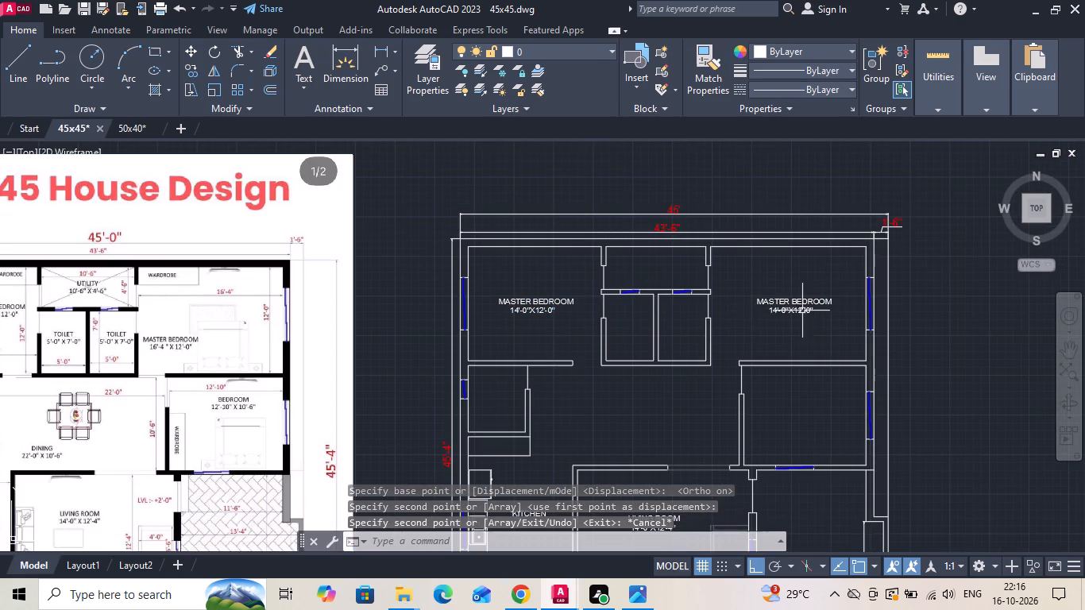
# Set the size text of the upper-right bedroom's label to 16'-4"X12'-0".
pyautogui.scroll(2, 833, 314)
pyautogui.scroll(2, 650, 304)
pyautogui.doubleClick(743, 311)
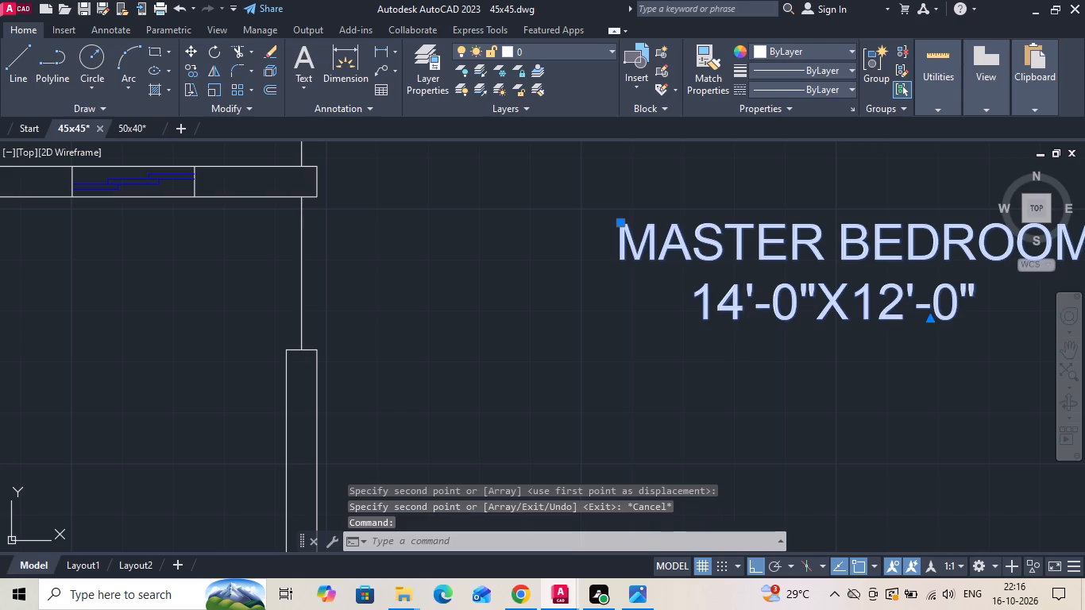
pyautogui.press('BackSpace')
pyautogui.press('6')
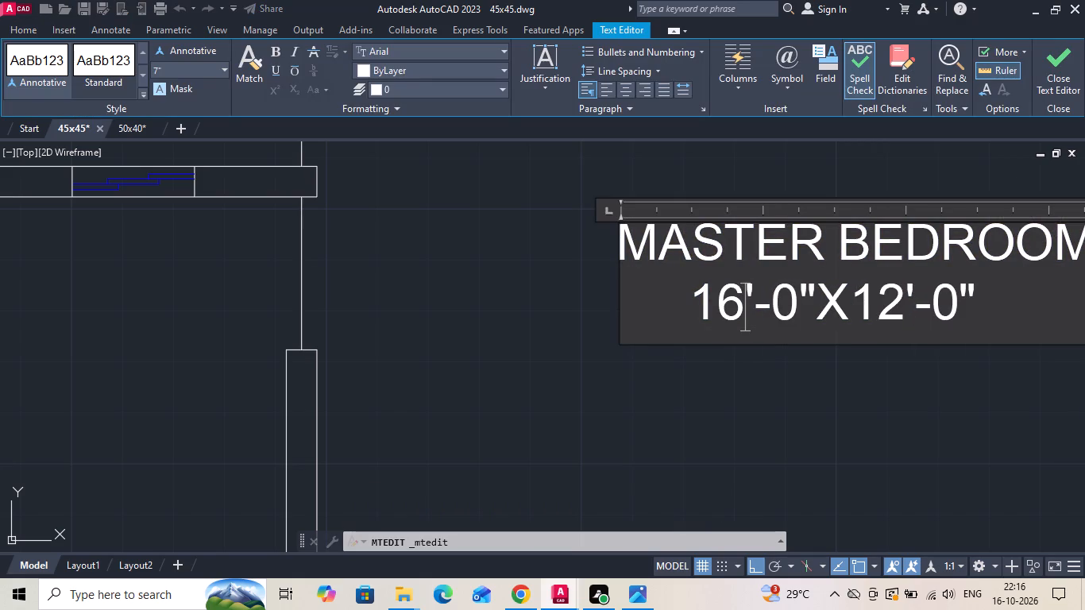
pyautogui.click(792, 315)
pyautogui.press('BackSpace')
pyautogui.press('4')
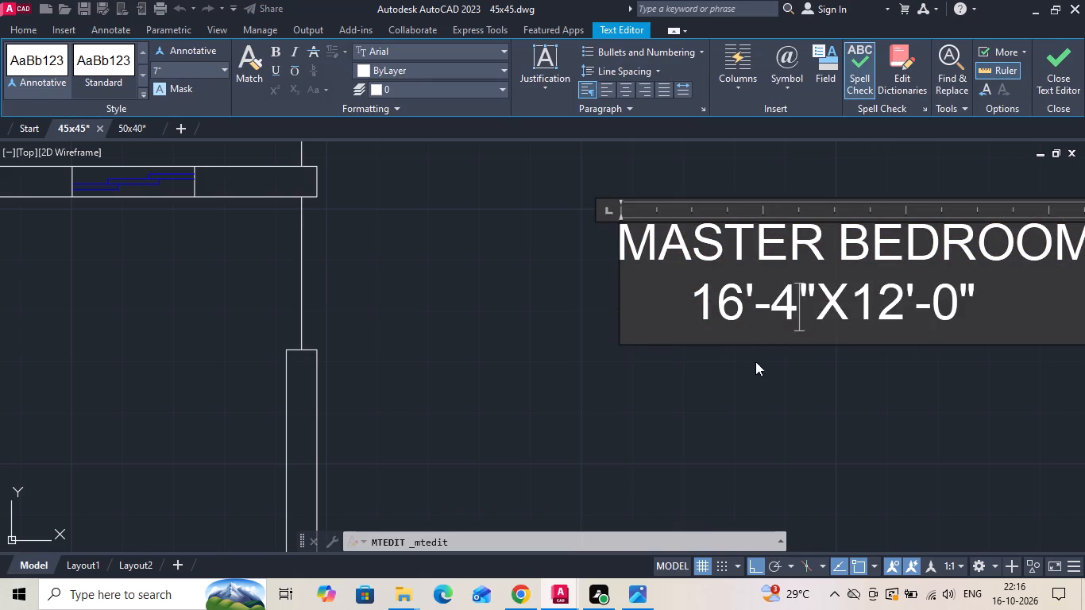
pyautogui.scroll(-2, 746, 379)
pyautogui.click(739, 398)
# Copy the upper-left MASTER BEDROOM label, with Ortho off, into the utility room between the two master bedrooms.
pyautogui.scroll(-3, 738, 392)
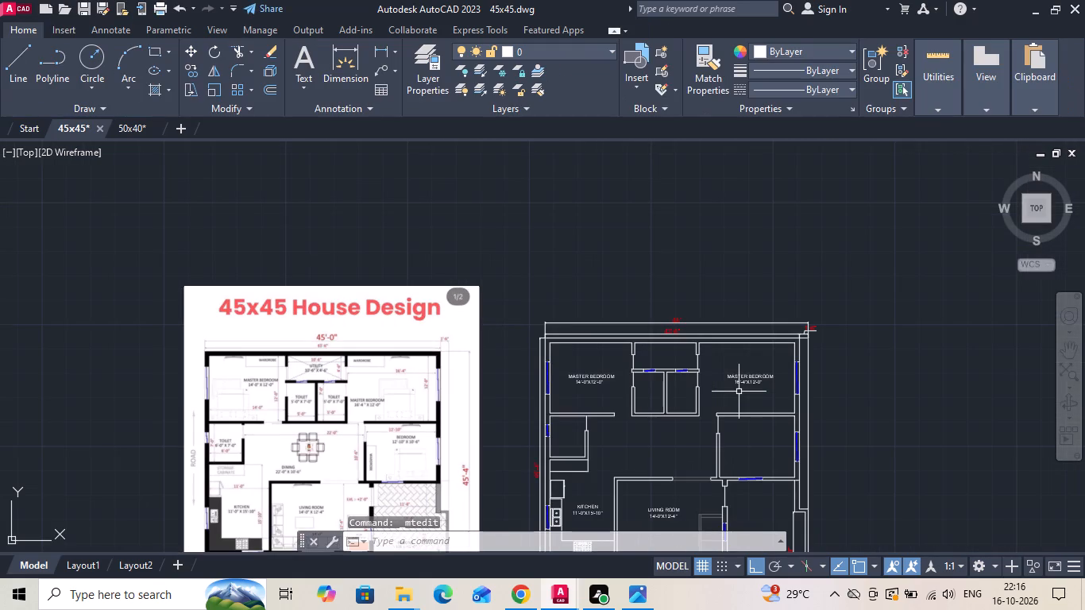
pyautogui.click(573, 377)
pyautogui.rightClick(573, 377)
pyautogui.click(621, 309)
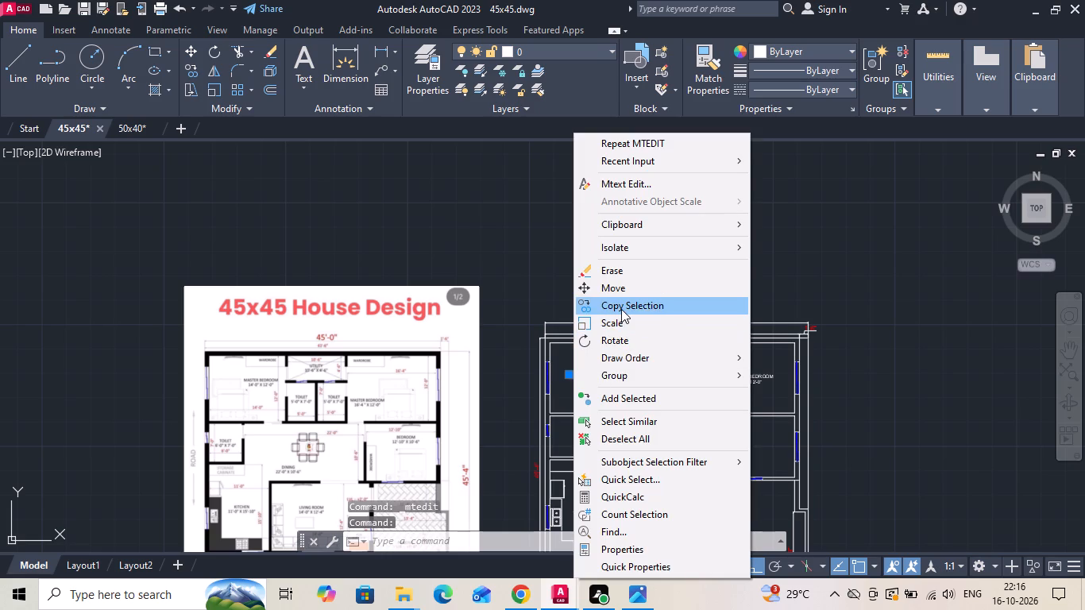
pyautogui.click(592, 373)
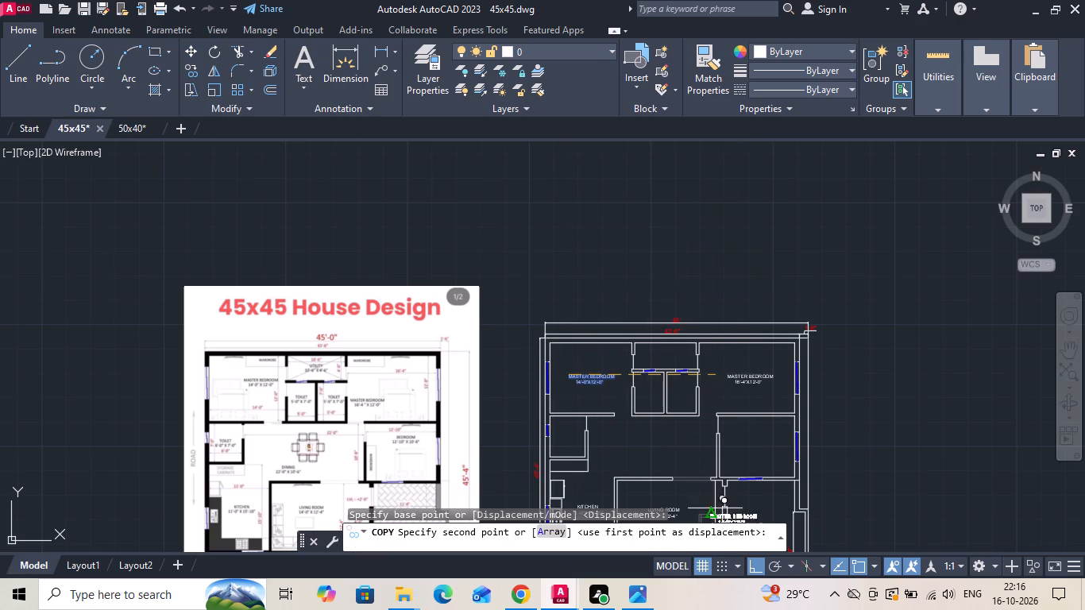
pyautogui.click(758, 562)
pyautogui.scroll(1, 598, 363)
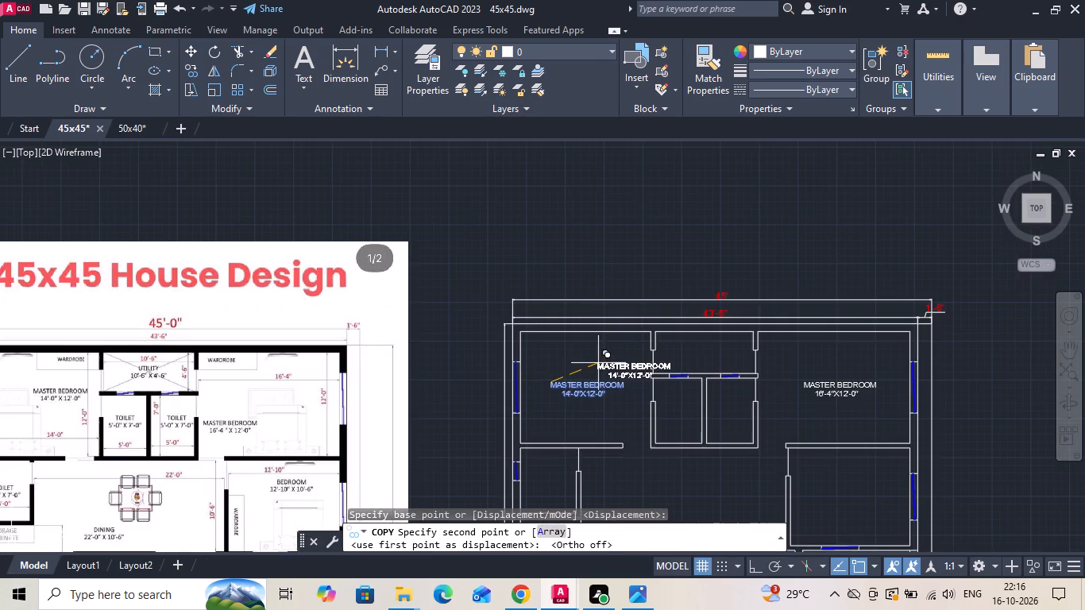
pyautogui.scroll(2, 738, 358)
pyautogui.scroll(1, 607, 328)
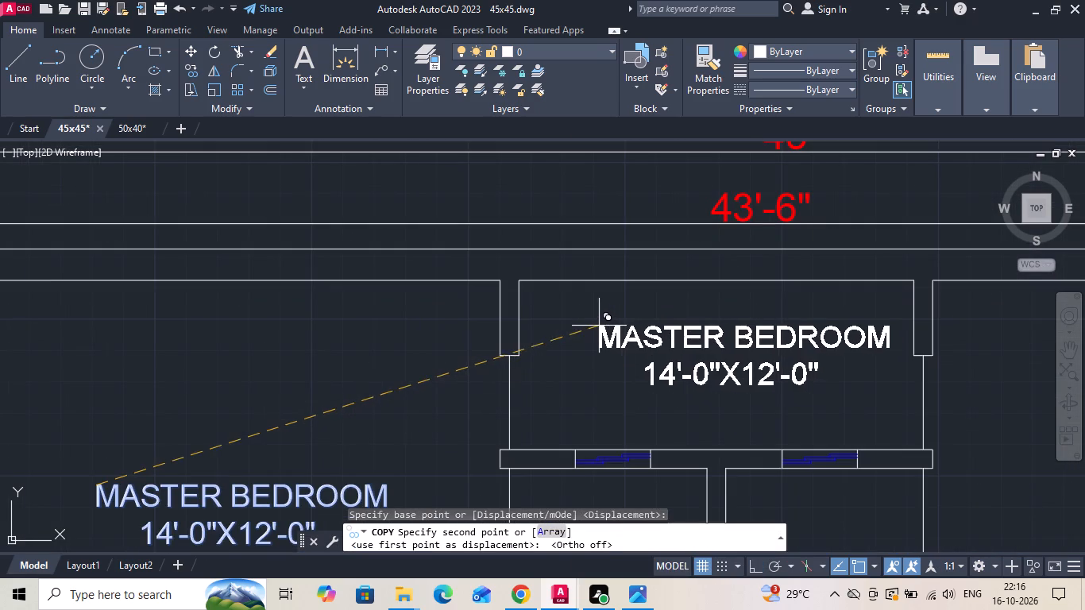
pyautogui.click(573, 335)
pyautogui.press('Escape')
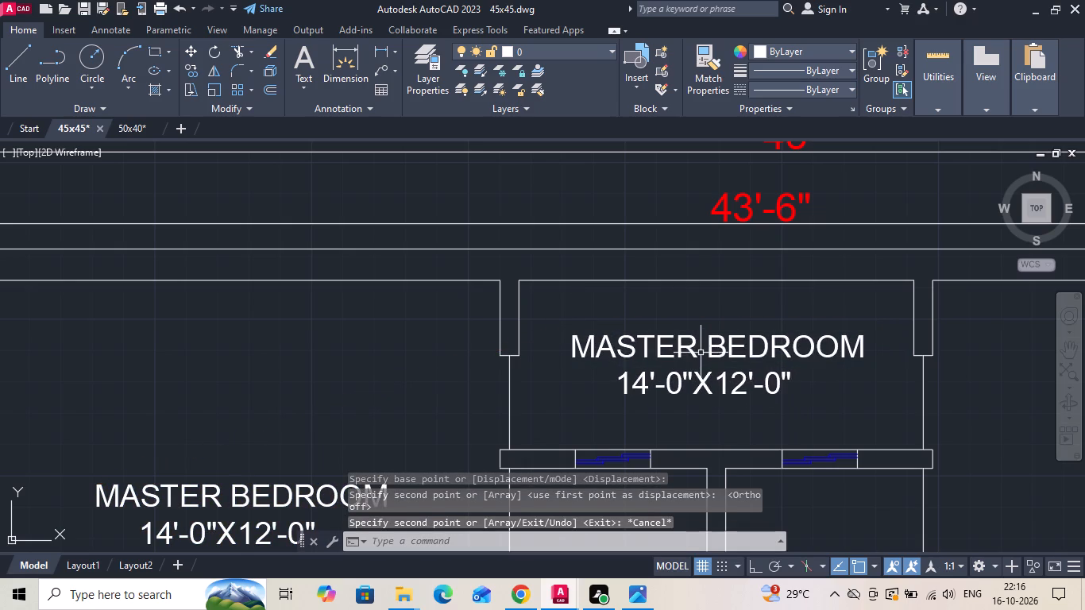
# Change the room name in the utility room's copied label to UTILITY and remove the leading spaces before its size text.
pyautogui.doubleClick(691, 342)
pyautogui.moveTo(862, 346); pyautogui.dragTo(456, 344)
pyautogui.press('BackSpace')
pyautogui.write('UTILITY')
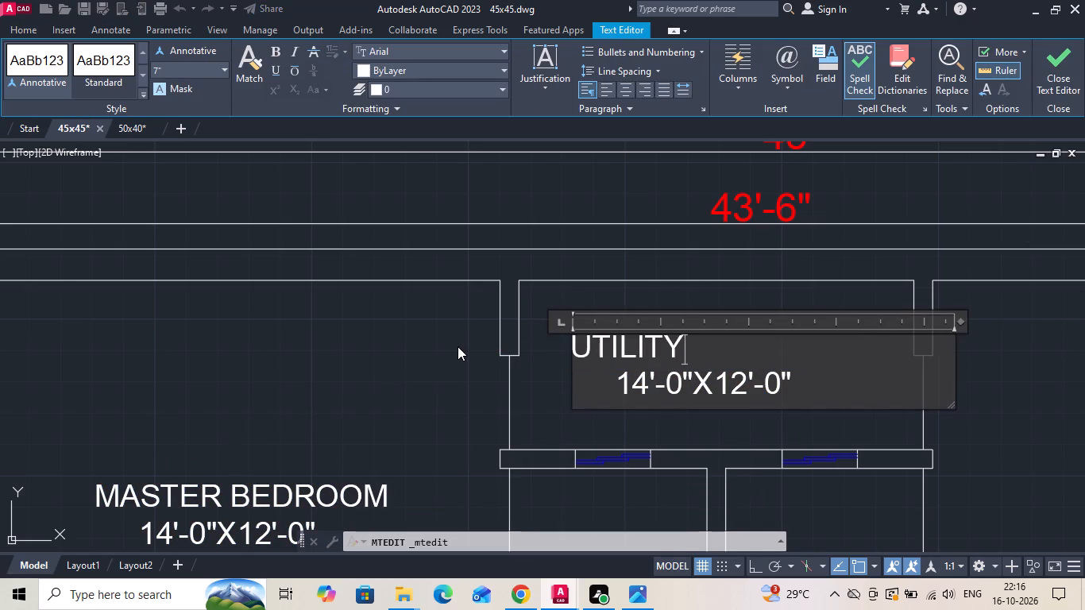
pyautogui.click(603, 396)
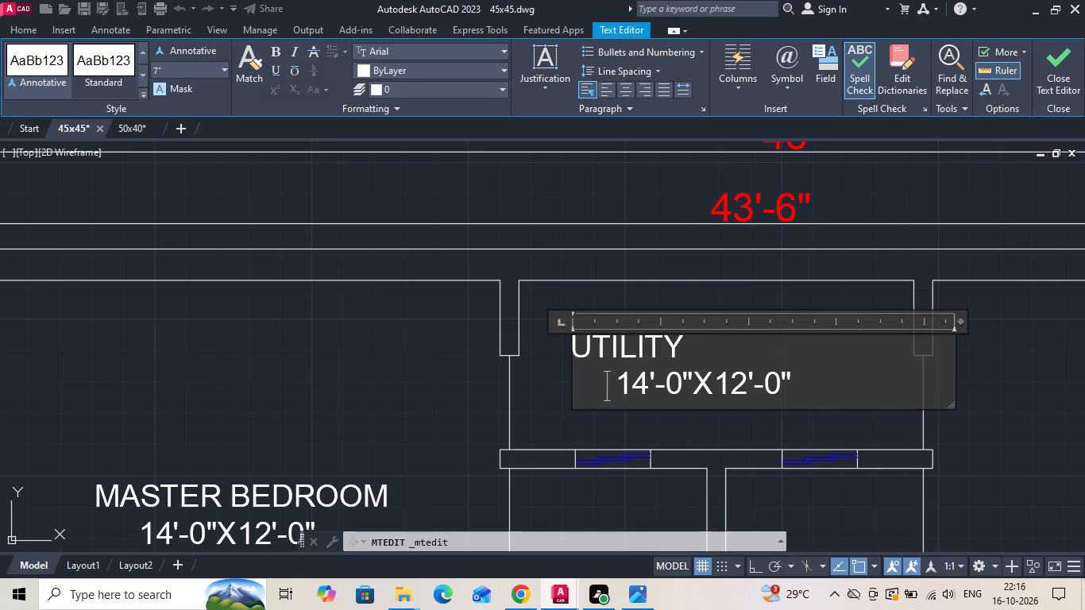
pyautogui.click(620, 389)
pyautogui.press('BackSpace')
pyautogui.press('BackSpace')
pyautogui.press('BackSpace')
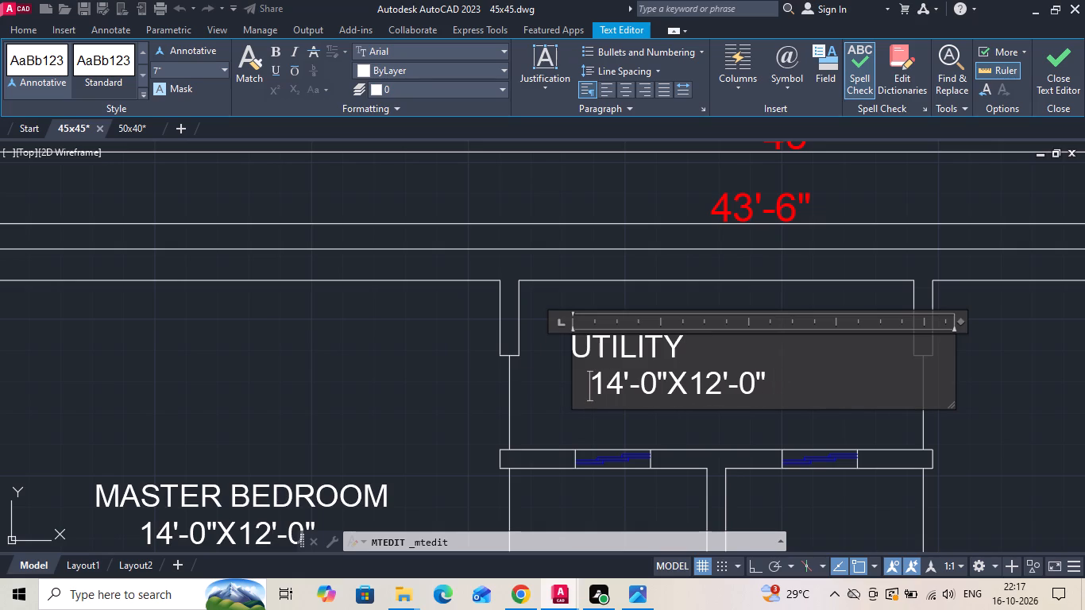
pyautogui.press('BackSpace')
pyautogui.press('BackSpace')
# Set the size text of the UTILITY label to 10'-6"X4'-6".
pyautogui.scroll(-3, 620, 390)
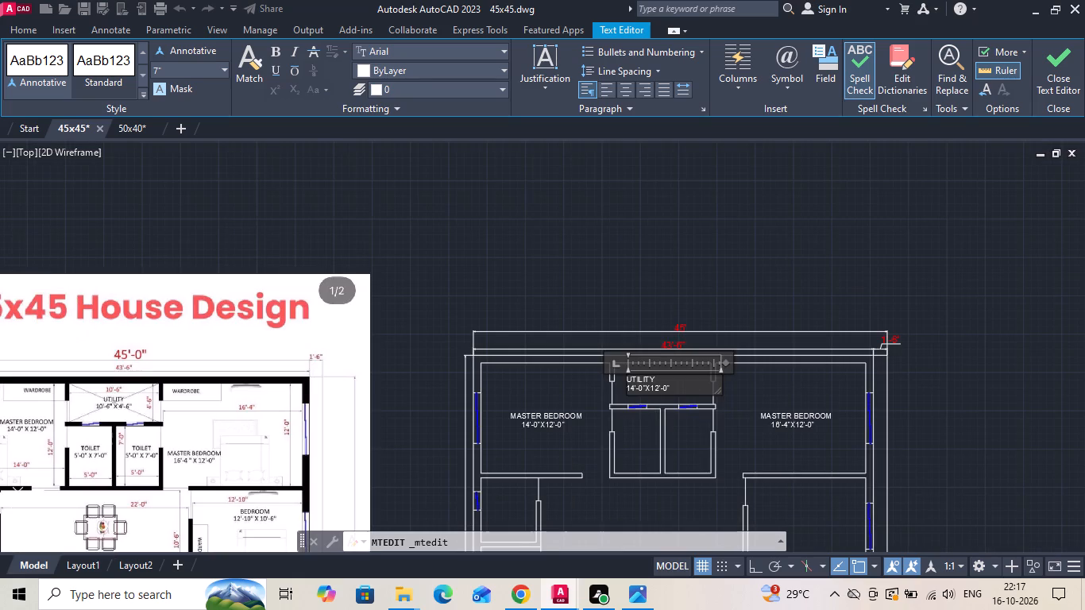
pyautogui.scroll(4, 636, 396)
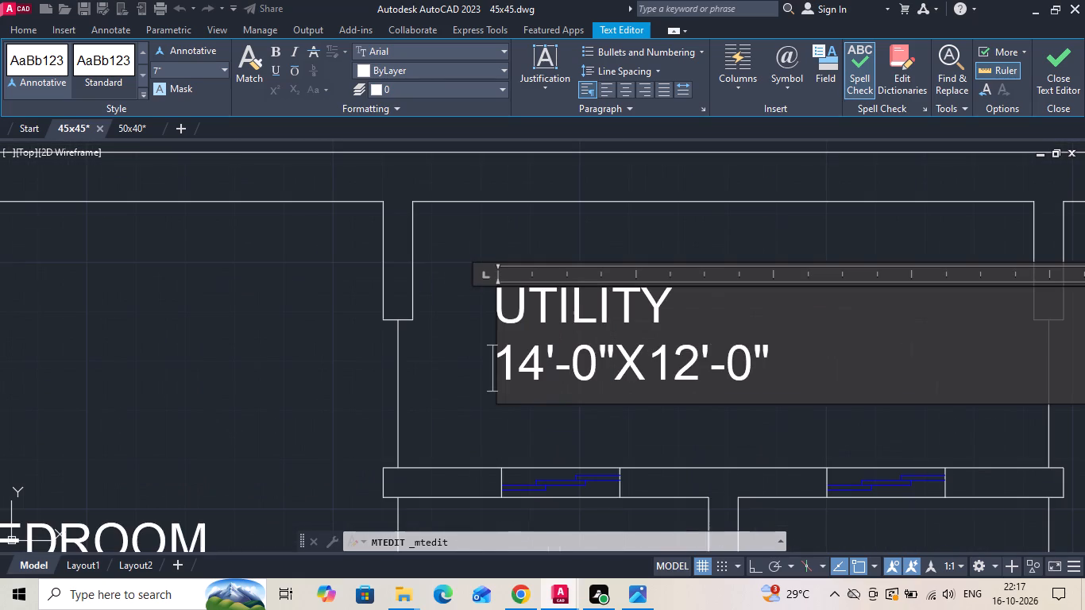
pyautogui.click(589, 366)
pyautogui.press('BackSpace')
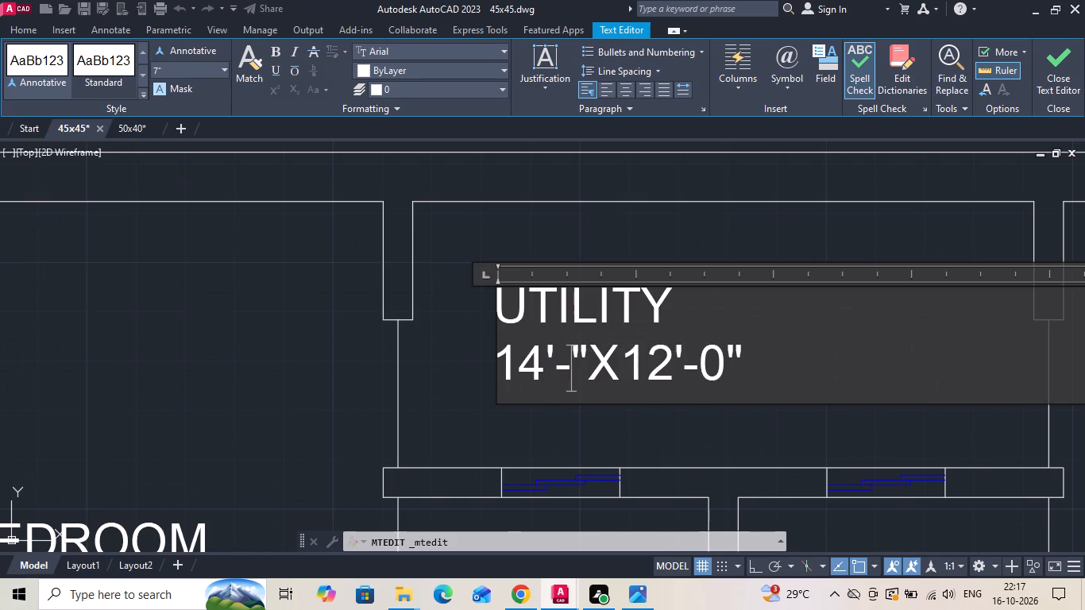
pyautogui.press('6')
pyautogui.click(545, 364)
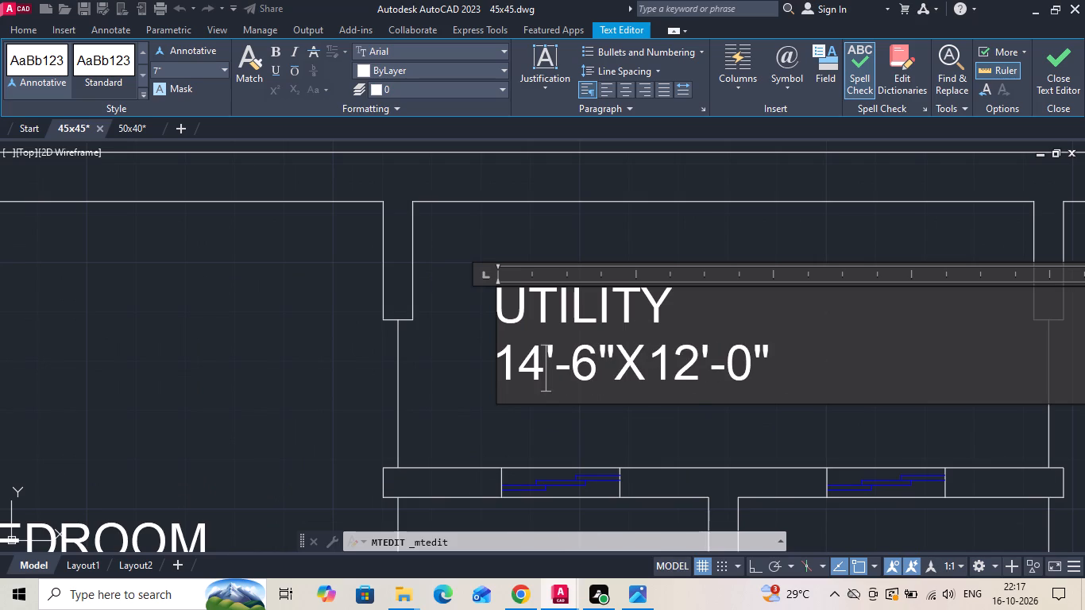
pyautogui.press('BackSpace')
pyautogui.press('0')
pyautogui.click(696, 376)
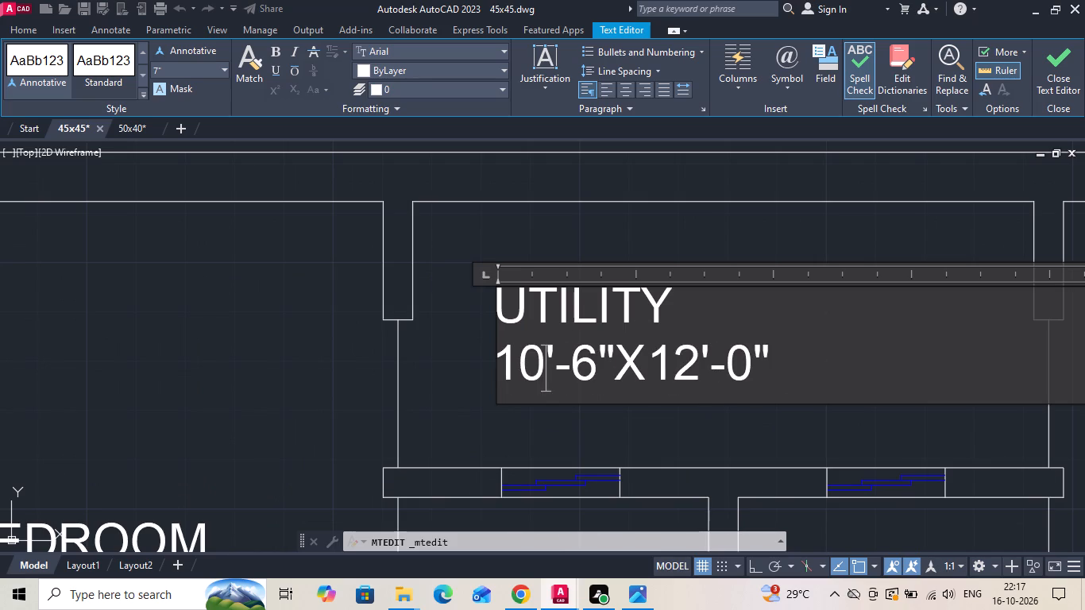
pyautogui.press('BackSpace')
pyautogui.press('BackSpace')
pyautogui.press('4')
pyautogui.click(722, 368)
pyautogui.press('BackSpace')
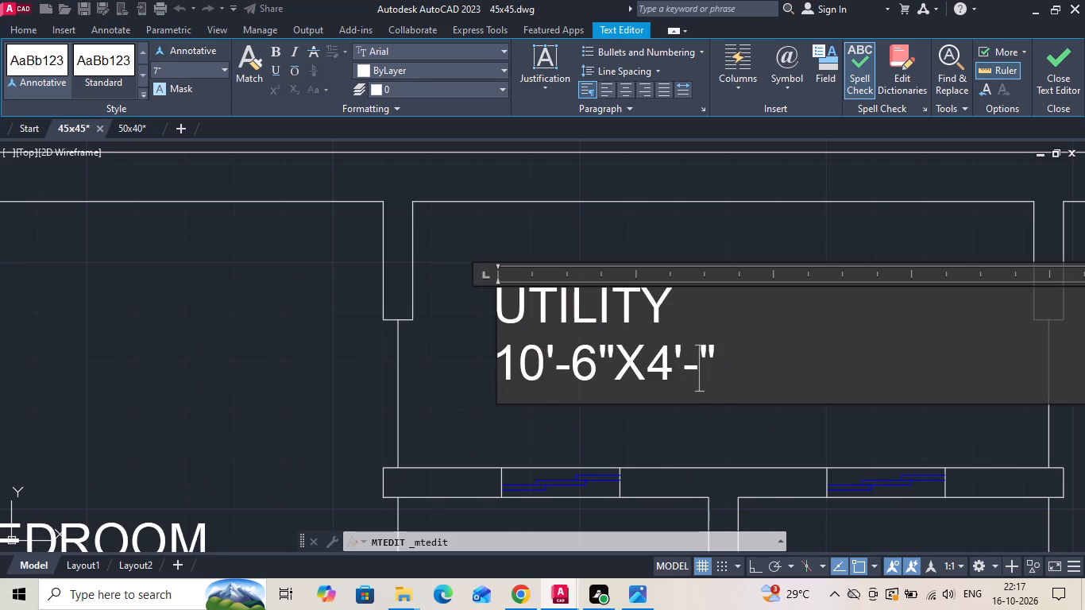
pyautogui.press('6')
# Centre the UTILITY name above its size text by adding leading spaces.
pyautogui.click(508, 321)
pyautogui.press('space')
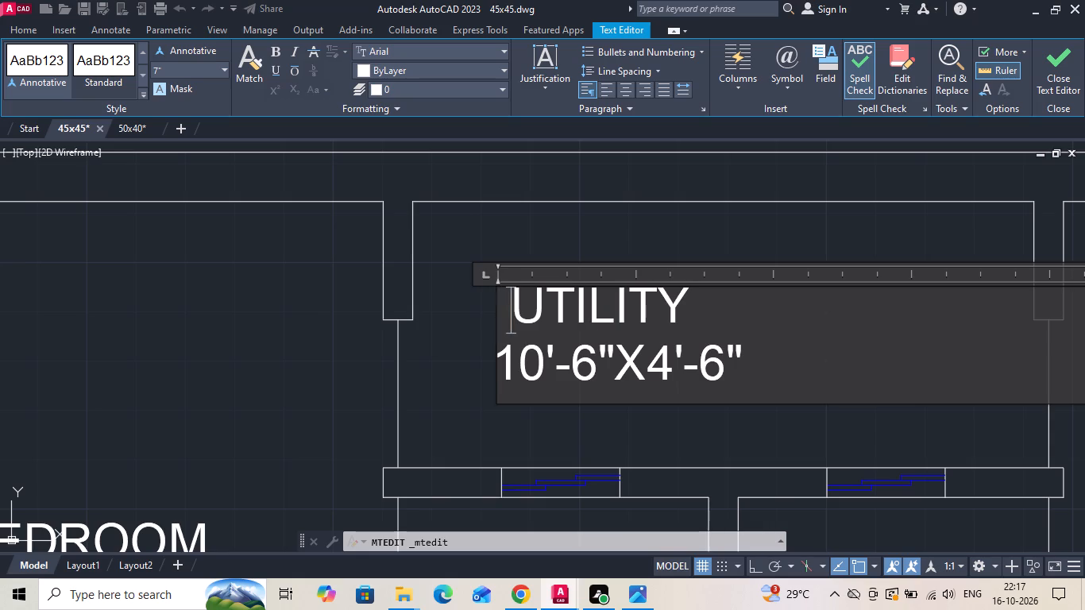
pyautogui.press('space')
pyautogui.click(655, 423)
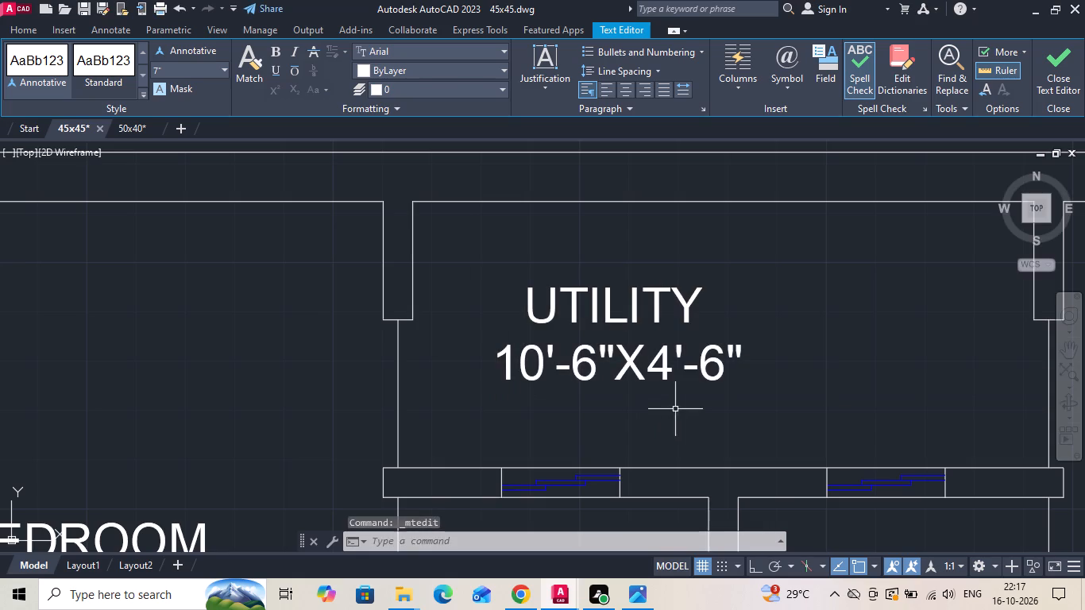
# Move the UTILITY label to the right, into the middle of the utility room.
pyautogui.moveTo(678, 407); pyautogui.dragTo(673, 393)
pyautogui.click(627, 327)
pyautogui.rightClick(627, 327)
pyautogui.click(662, 294)
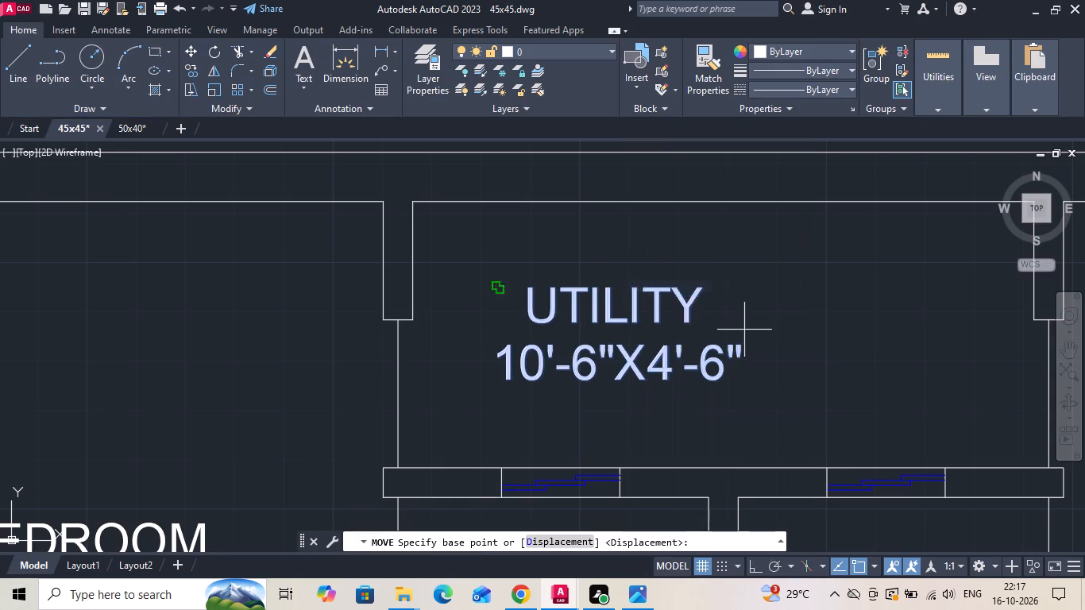
pyautogui.moveTo(836, 332); pyautogui.dragTo(866, 336)
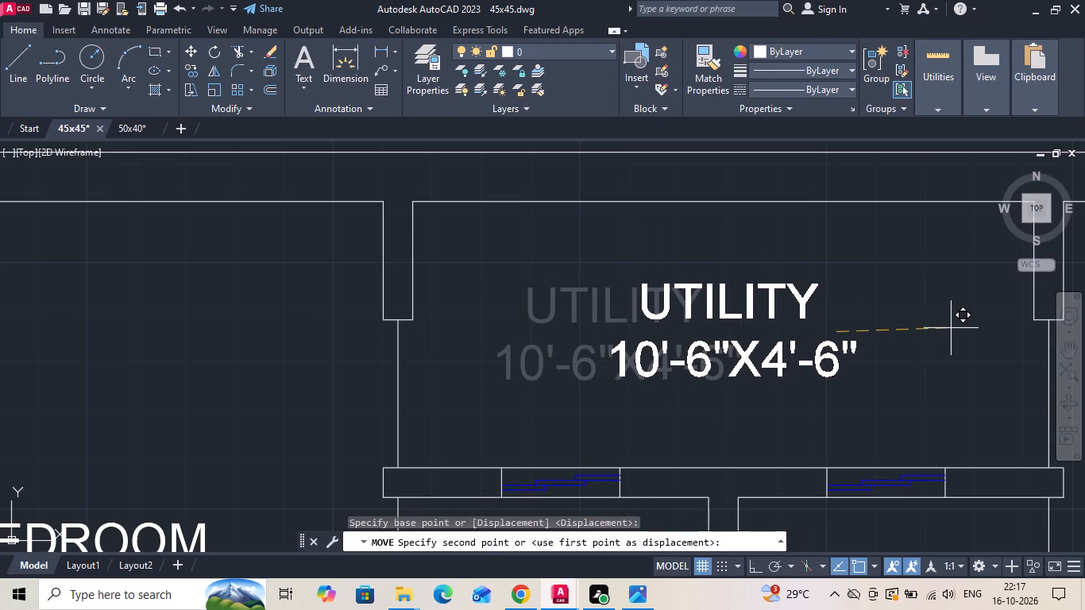
pyautogui.click(952, 326)
# Copy the UTILITY label into the left of the two toilets below the utility room.
pyautogui.scroll(-5, 762, 315)
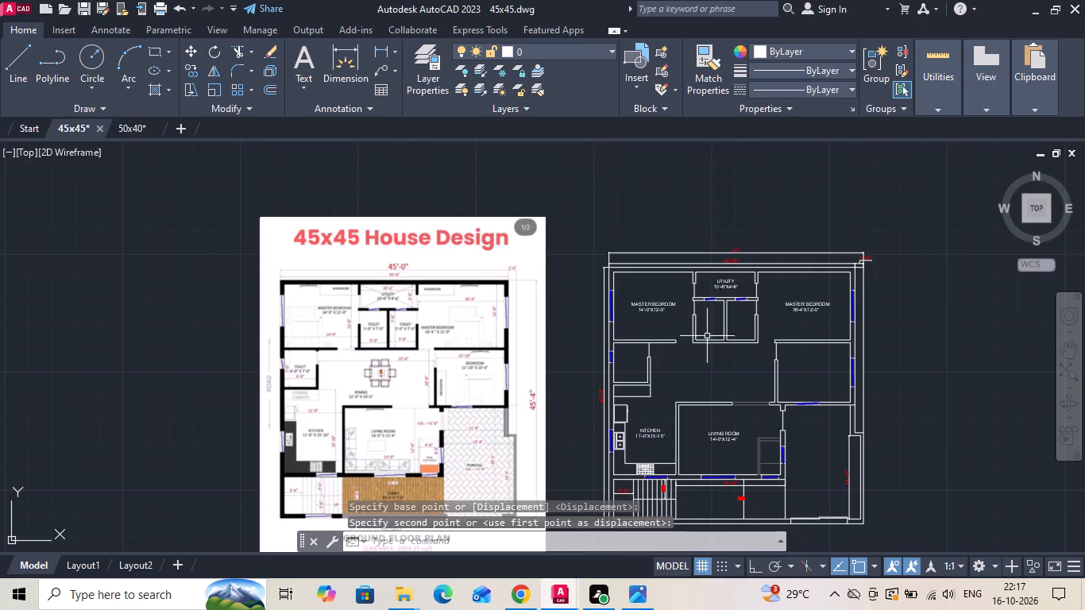
pyautogui.scroll(2, 764, 289)
pyautogui.click(673, 292)
pyautogui.rightClick(673, 292)
pyautogui.click(710, 309)
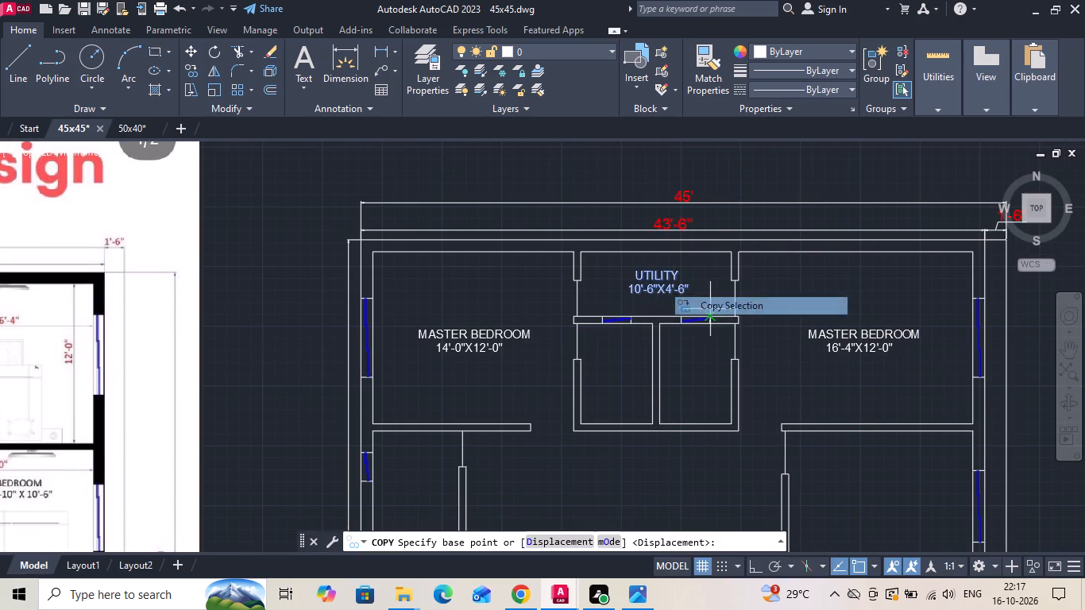
pyautogui.moveTo(690, 288); pyautogui.dragTo(670, 310)
pyautogui.scroll(2, 581, 394)
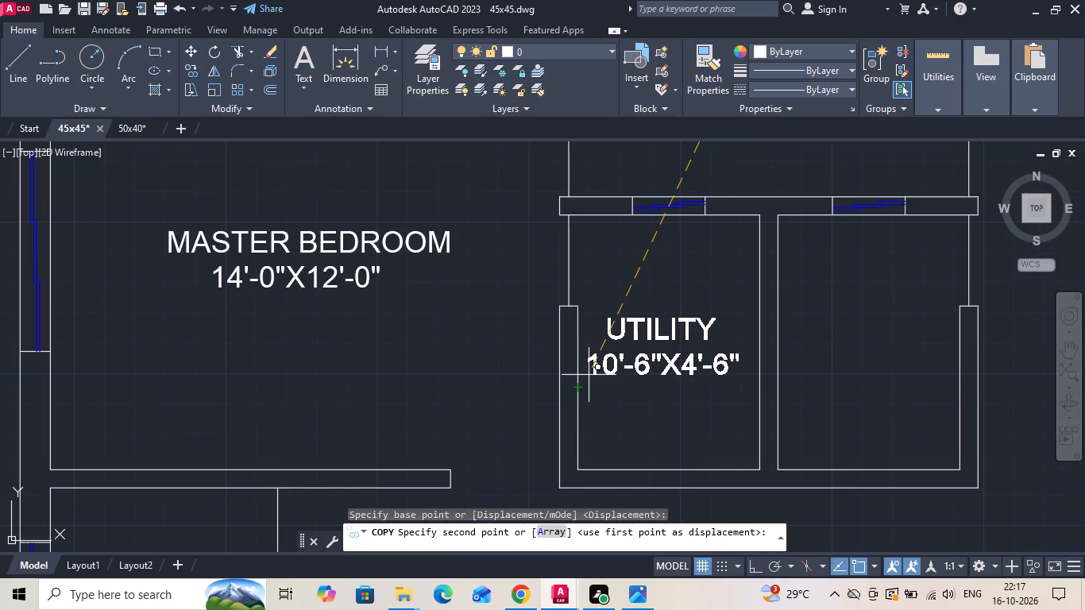
pyautogui.click(589, 374)
pyautogui.scroll(-3, 697, 361)
pyautogui.press('Escape')
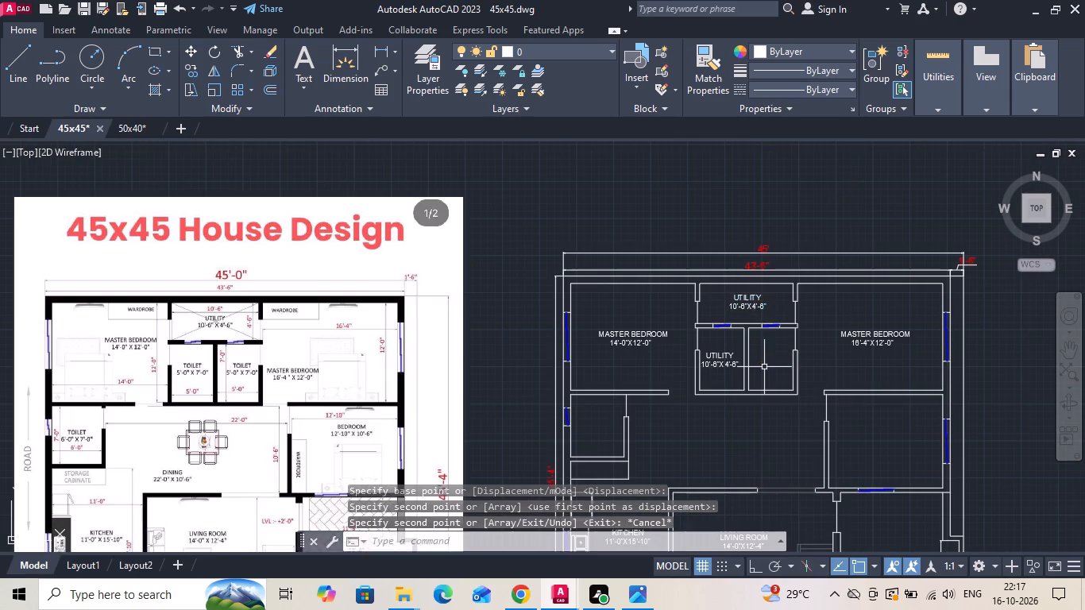
# Set the size text of the copied UTILITY label in the left toilet to 5'-0"X7'-0".
pyautogui.scroll(3, 759, 375)
pyautogui.doubleClick(625, 331)
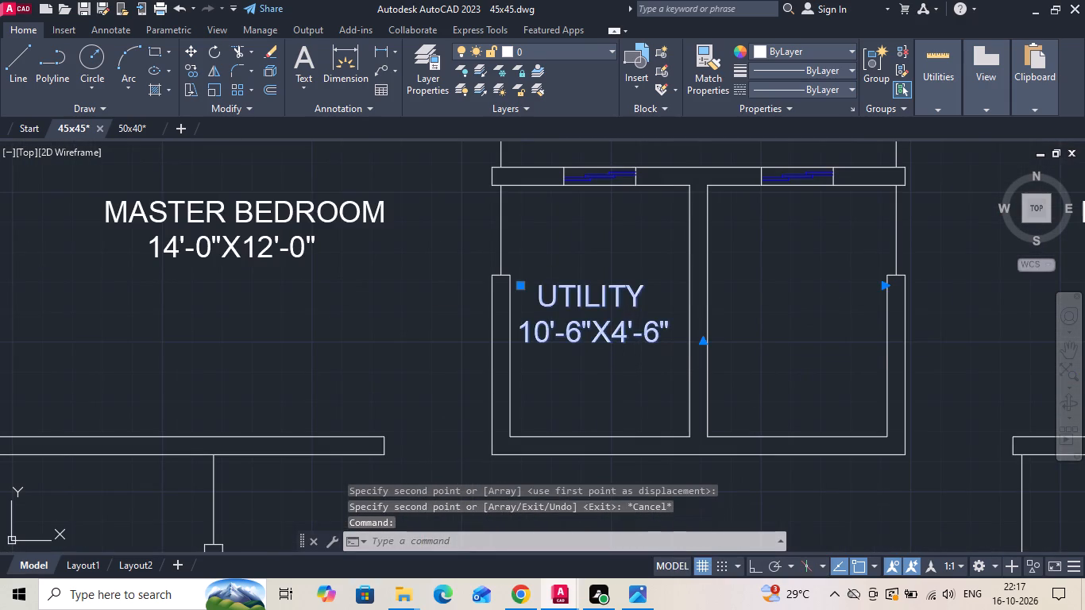
pyautogui.press('BackSpace')
pyautogui.press('7')
pyautogui.click(659, 336)
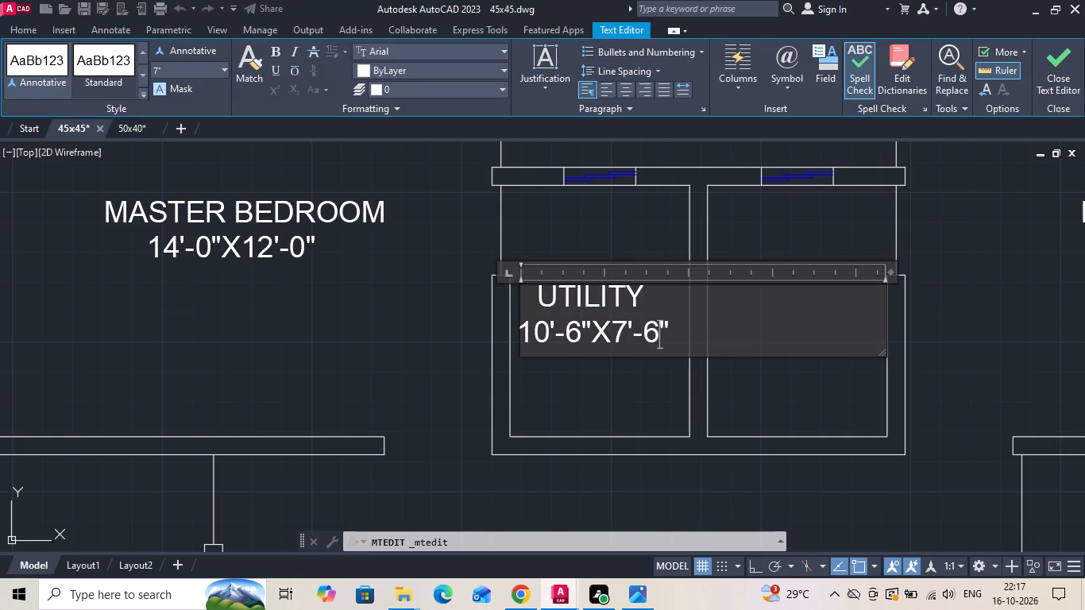
pyautogui.press('BackSpace')
pyautogui.press('0')
pyautogui.click(578, 336)
pyautogui.press('BackSpace')
pyautogui.press('0')
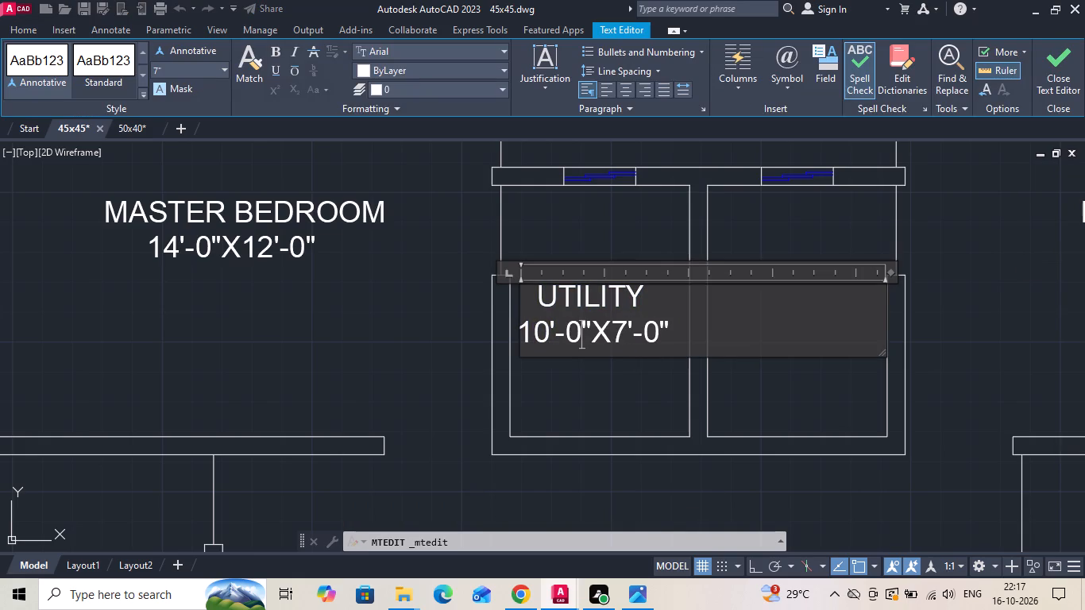
pyautogui.click(552, 329)
pyautogui.press('BackSpace')
pyautogui.press('BackSpace')
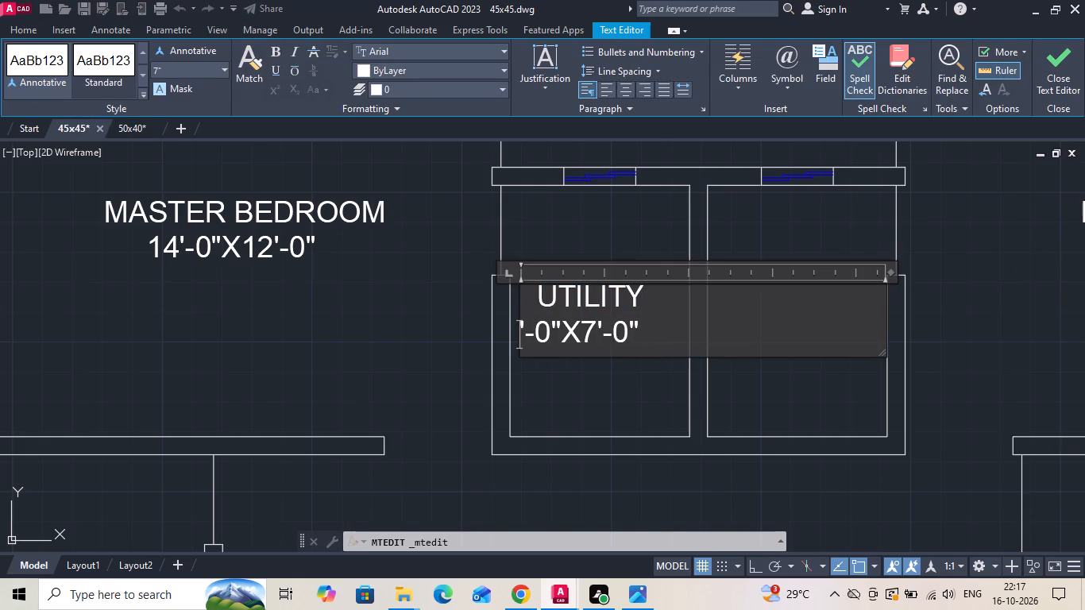
pyautogui.press('5')
# Replace the name UTILITY with TOILET in the same label.
pyautogui.moveTo(638, 301); pyautogui.dragTo(542, 306)
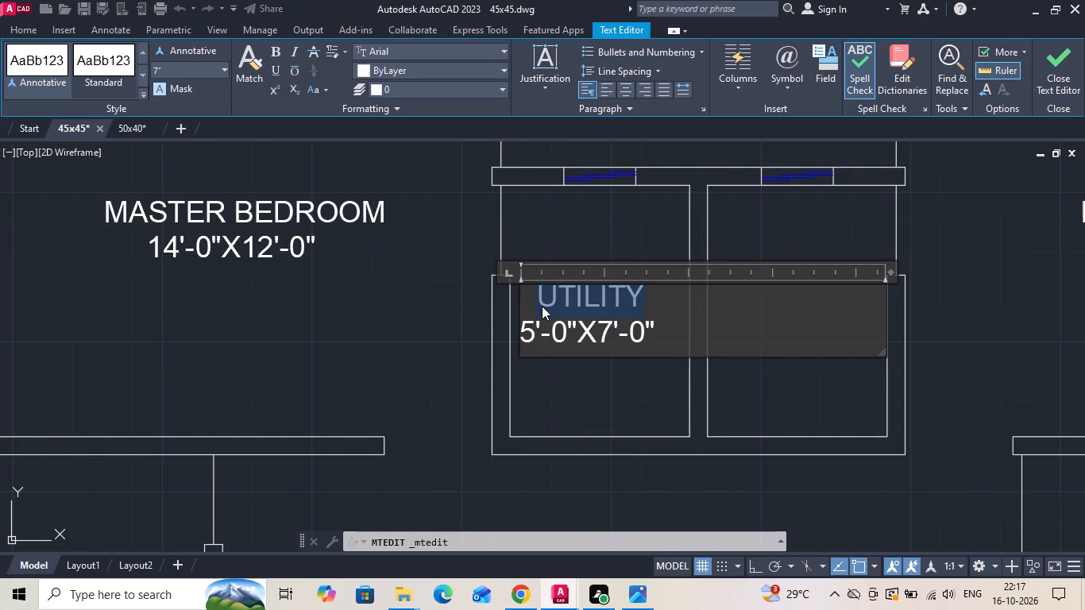
pyautogui.press('BackSpace')
pyautogui.write('TI')
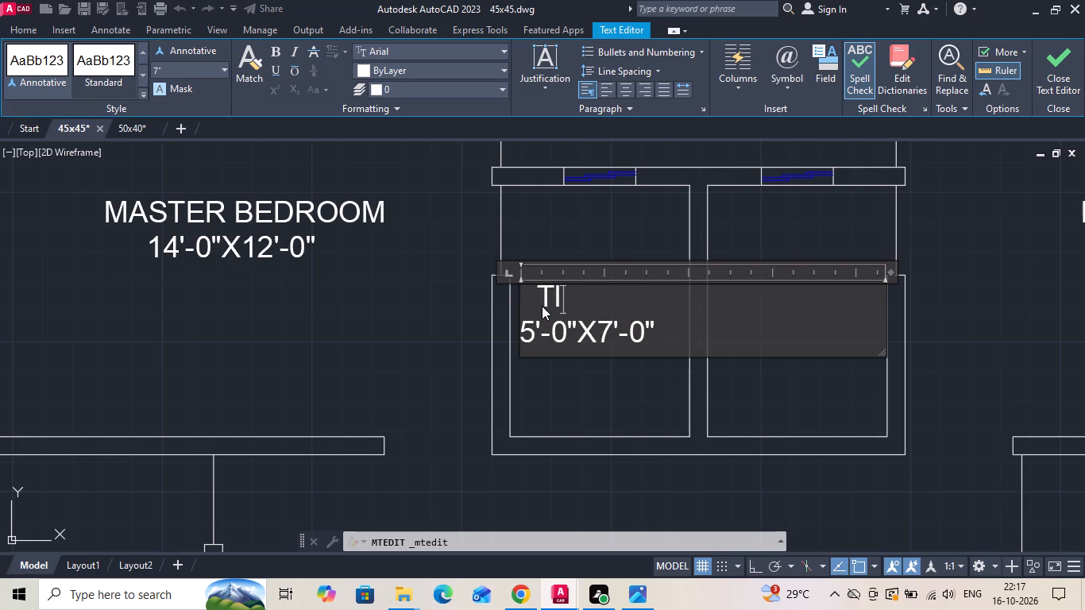
pyautogui.press('BackSpace')
pyautogui.write('OILET')
pyautogui.click(560, 361)
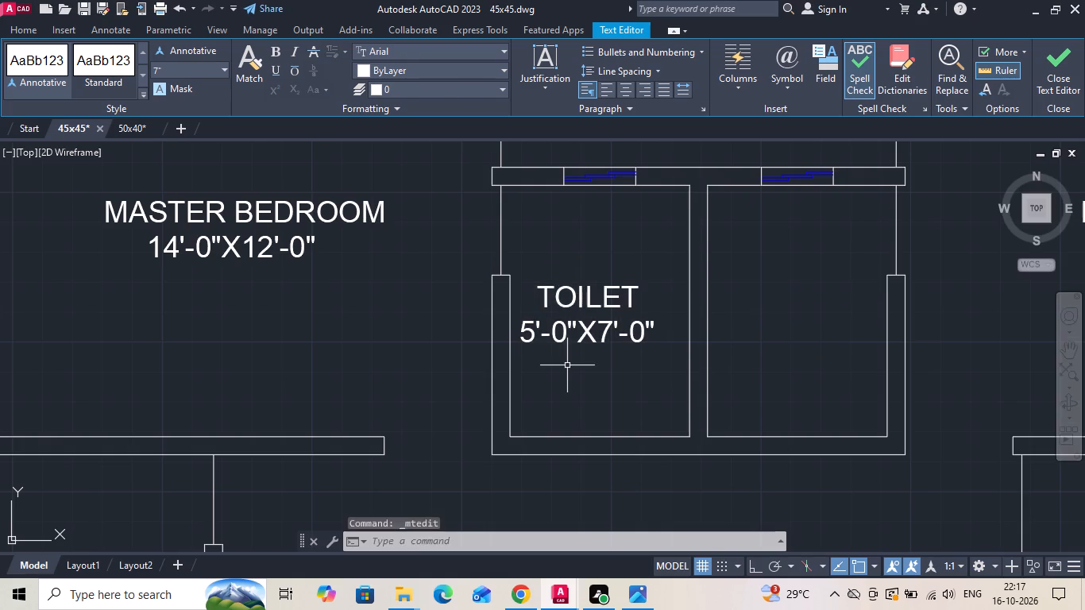
# Copy the TOILET label horizontally about 5'-11" with Ortho on, into the adjoining toilet on the right.
pyautogui.moveTo(605, 365); pyautogui.dragTo(592, 344)
pyautogui.click(535, 278)
pyautogui.rightClick(555, 270)
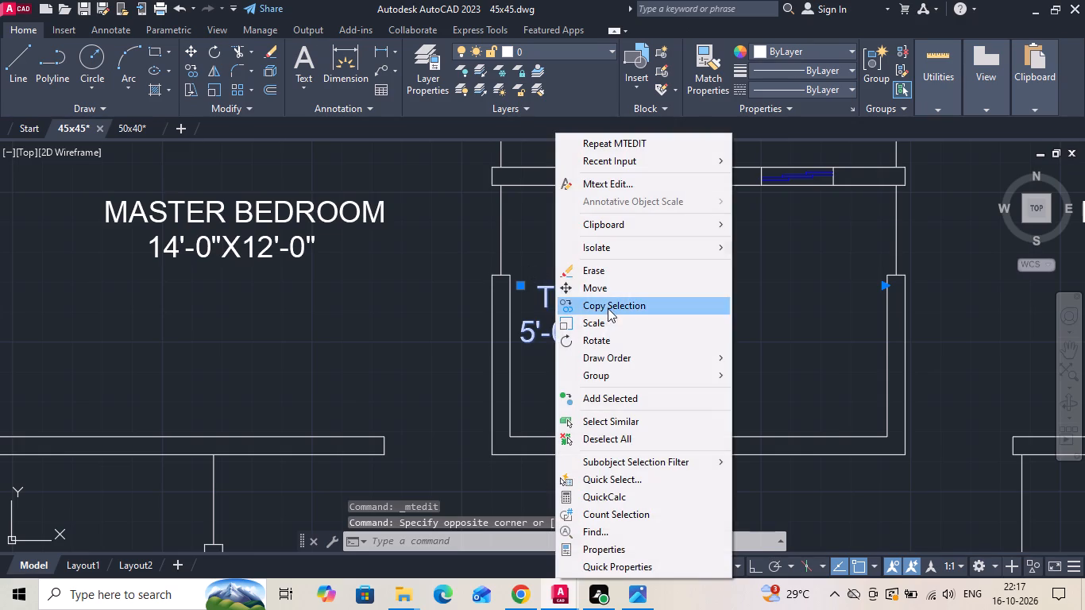
pyautogui.click(608, 308)
pyautogui.click(613, 396)
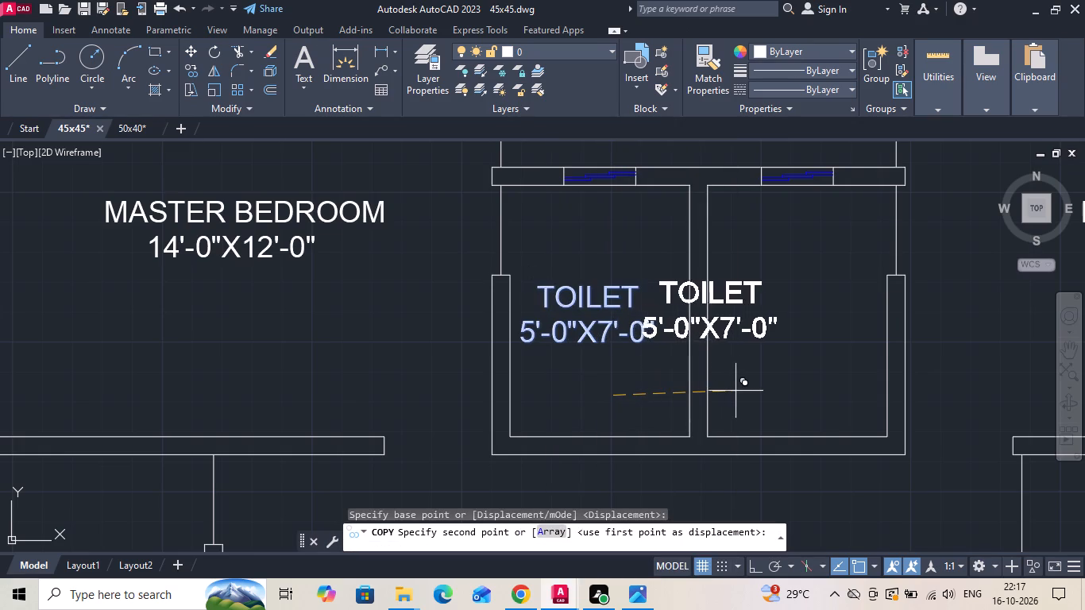
pyautogui.press('F8')
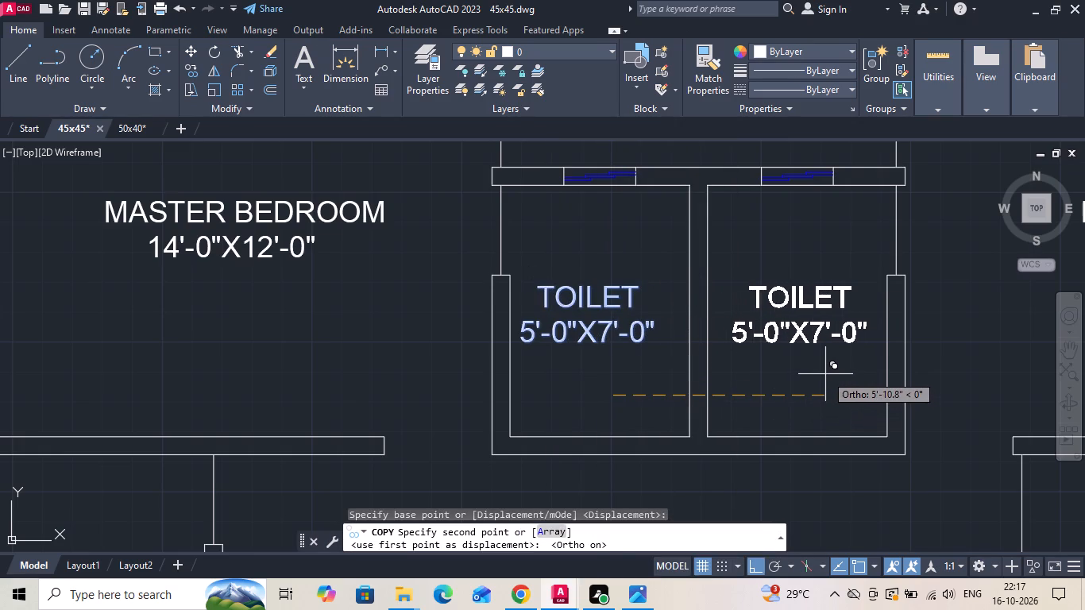
pyautogui.click(825, 374)
pyautogui.press('Escape')
# Move the left toilet's label about 3" to the right to centre it in the room.
pyautogui.moveTo(624, 378); pyautogui.dragTo(606, 342)
pyautogui.click(583, 281)
pyautogui.rightClick(582, 277)
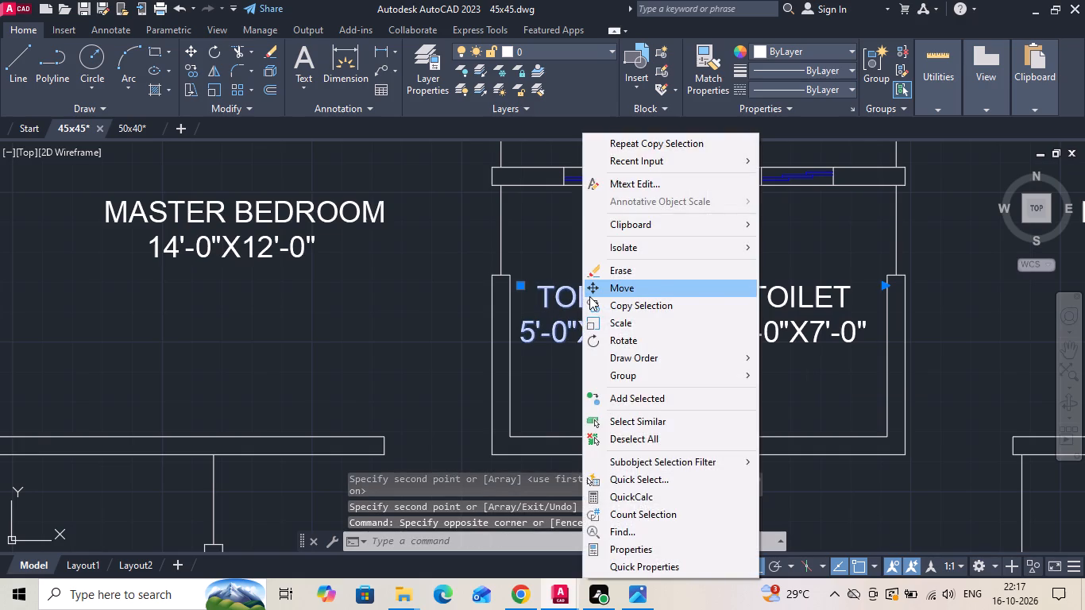
pyautogui.click(589, 296)
pyautogui.click(585, 394)
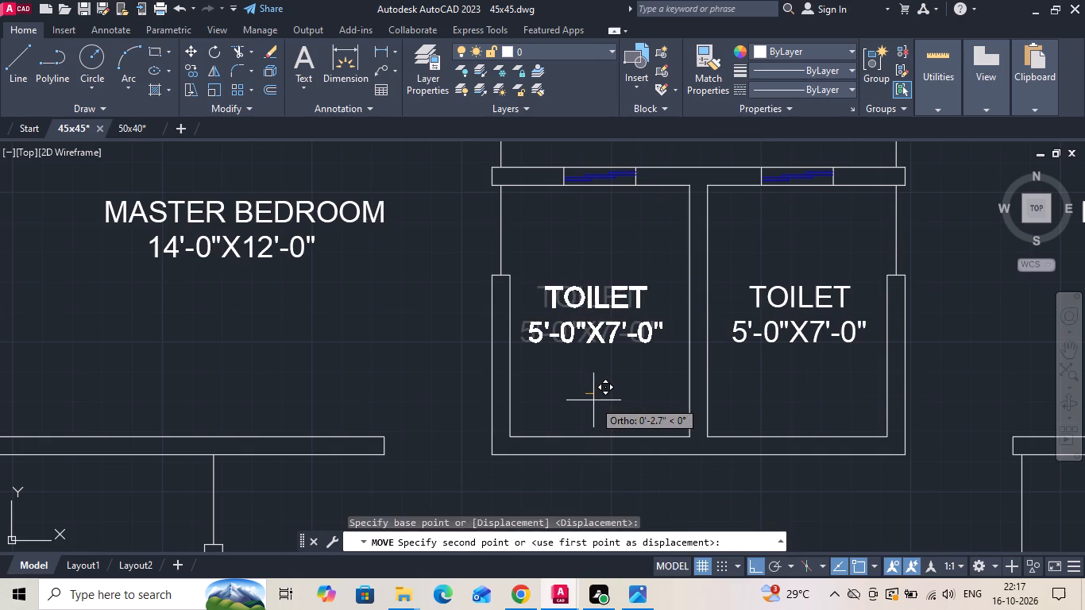
pyautogui.click(593, 400)
# Copy the left toilet's label about 8' straight down into the open area below the two toilets.
pyautogui.scroll(-2, 758, 331)
pyautogui.click(682, 339)
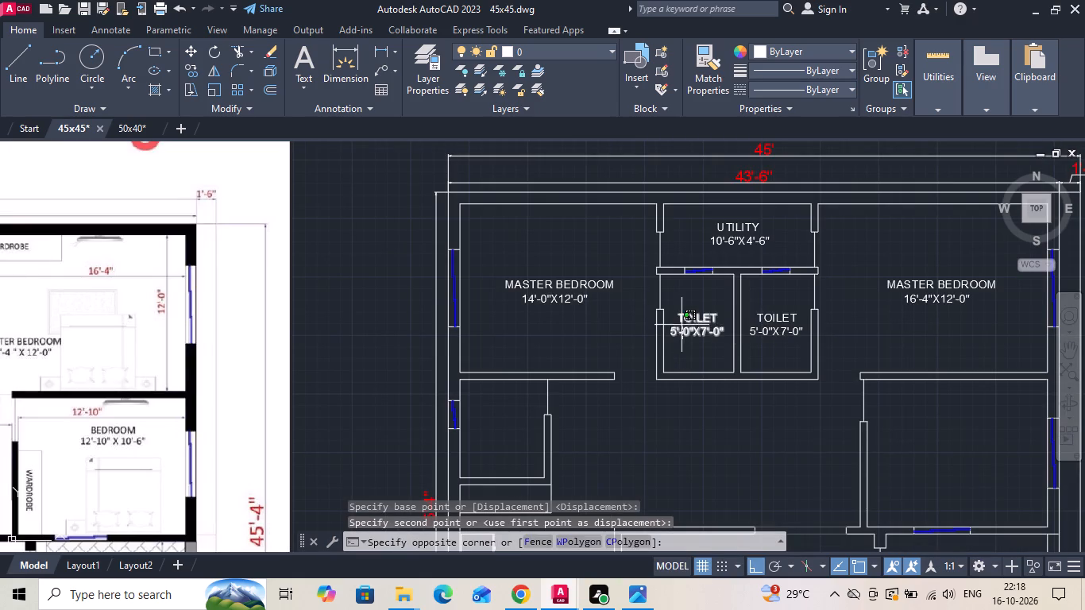
pyautogui.click(682, 322)
pyautogui.rightClick(682, 319)
pyautogui.click(733, 310)
pyautogui.moveTo(720, 317); pyautogui.dragTo(715, 326)
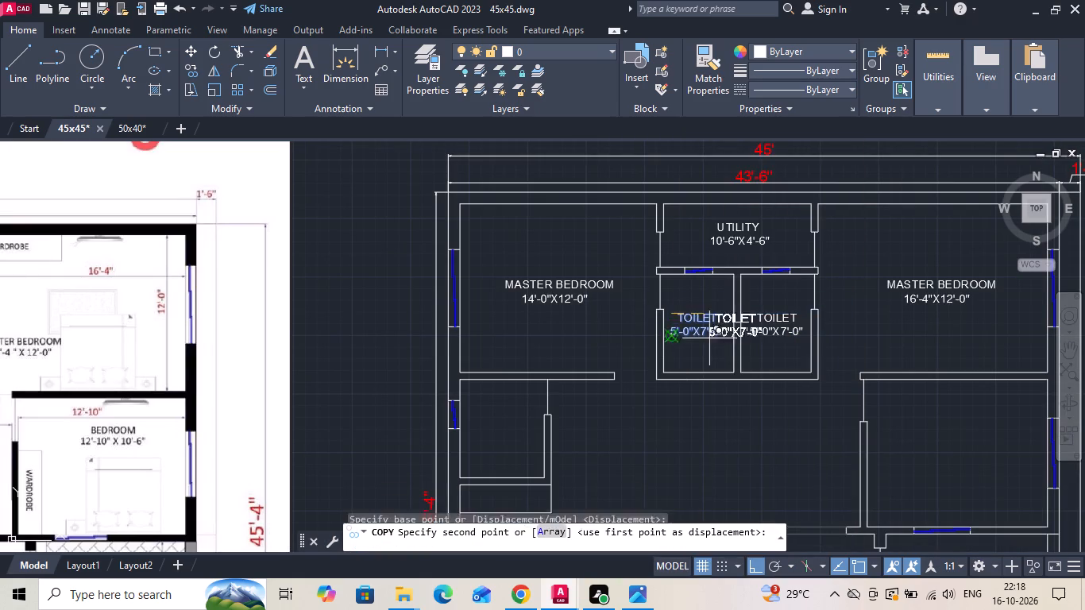
pyautogui.moveTo(701, 356); pyautogui.dragTo(823, 220, button='middle')
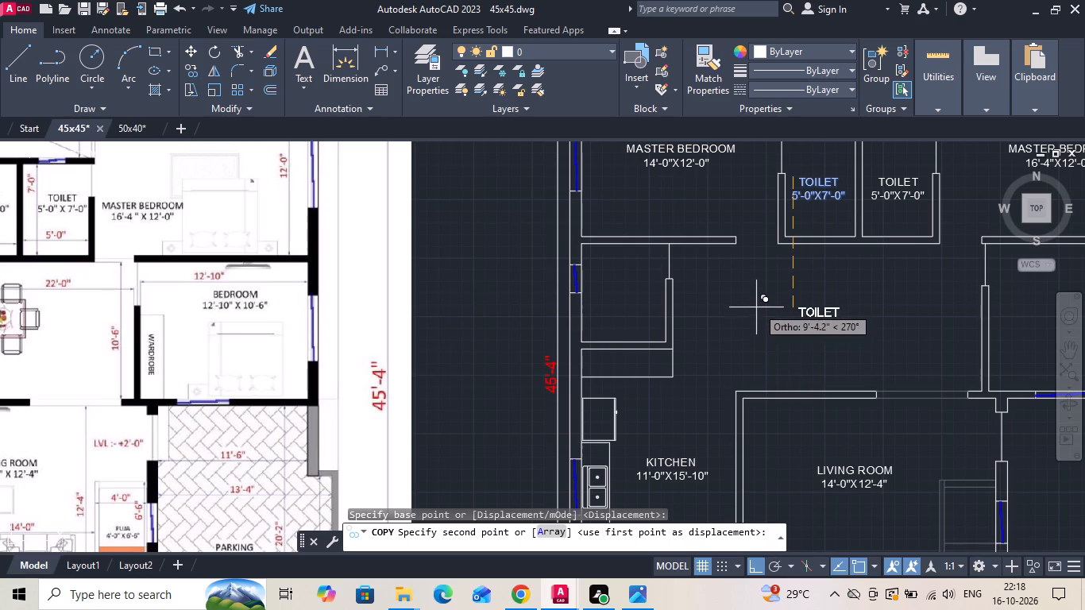
pyautogui.scroll(1, 758, 304)
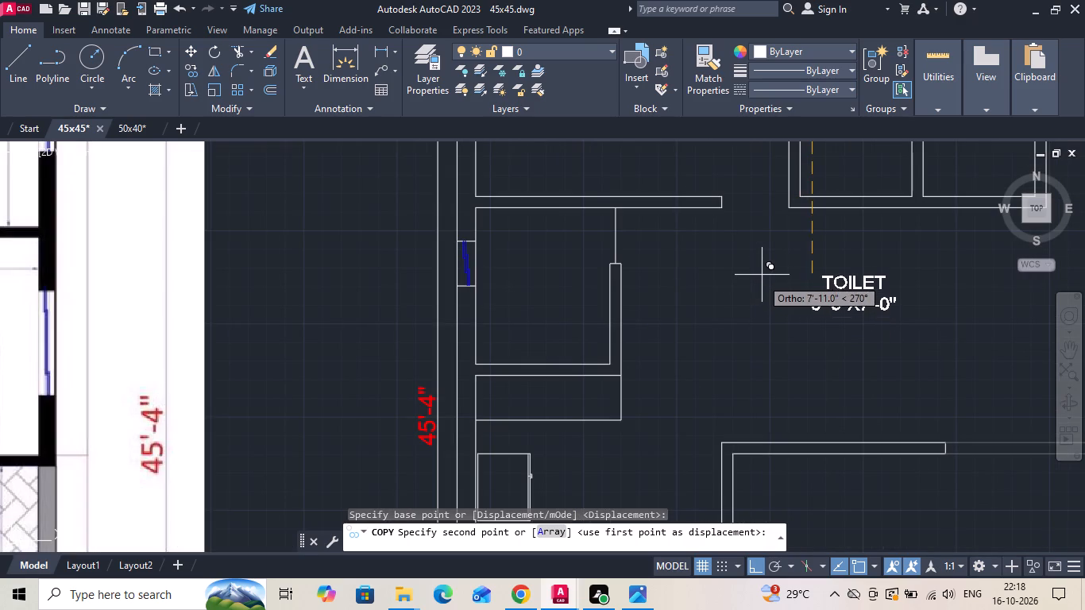
pyautogui.click(762, 270)
pyautogui.press('Escape')
# Move the new TOILET label left into the toilet above the kitchen.
pyautogui.click(839, 280)
pyautogui.rightClick(839, 280)
pyautogui.click(857, 288)
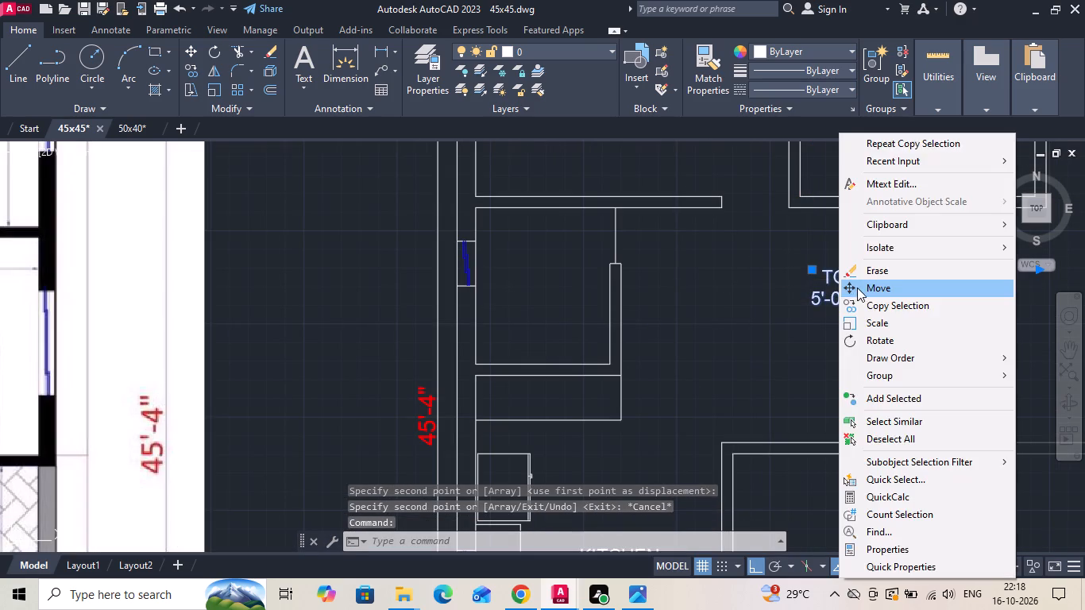
pyautogui.click(861, 296)
pyautogui.scroll(2, 480, 289)
pyautogui.click(510, 292)
pyautogui.scroll(-1, 662, 315)
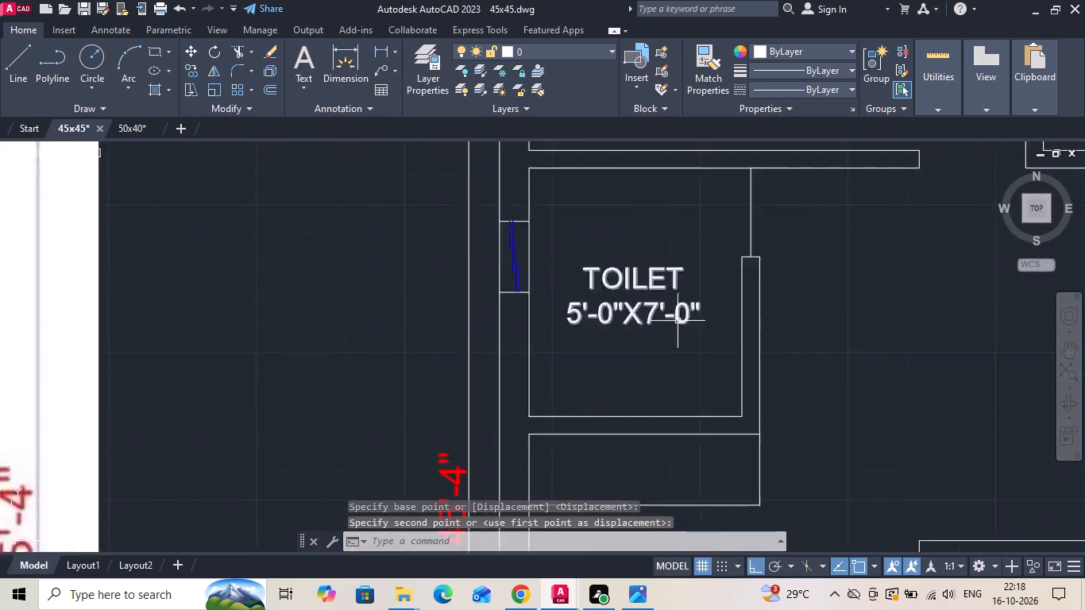
pyautogui.scroll(-1, 678, 321)
pyautogui.press('Escape')
# Set the size text of the toilet label above the kitchen to 6'-0"X7'-0".
pyautogui.scroll(2, 604, 323)
pyautogui.doubleClick(628, 309)
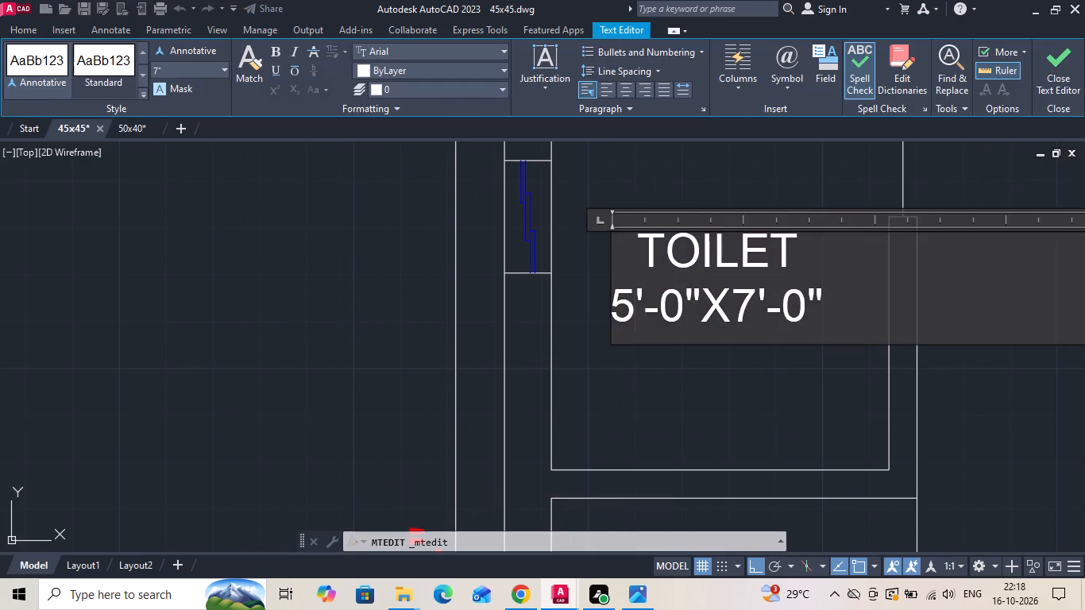
pyautogui.press('BackSpace')
pyautogui.press('6')
pyautogui.scroll(-2, 645, 347)
pyautogui.click(647, 371)
pyautogui.scroll(-1, 696, 376)
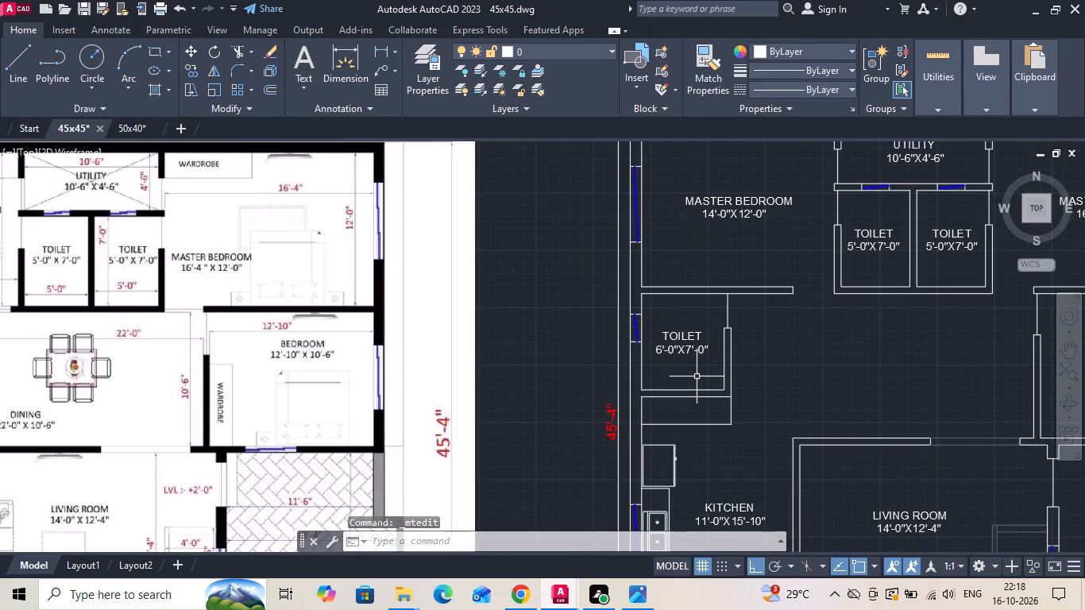
# Copy the 6'-0"X7'-0" TOILET label about 13'-3" to the right, into the dining area.
pyautogui.moveTo(337, 325); pyautogui.dragTo(540, 301, button='middle')
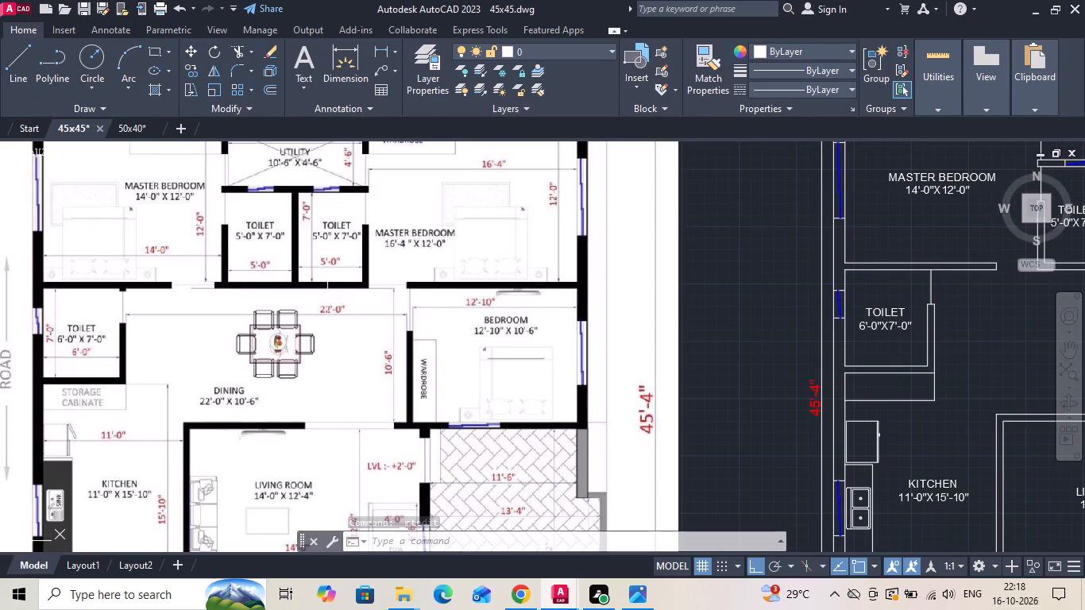
pyautogui.scroll(-1, 311, 295)
pyautogui.scroll(1, 730, 347)
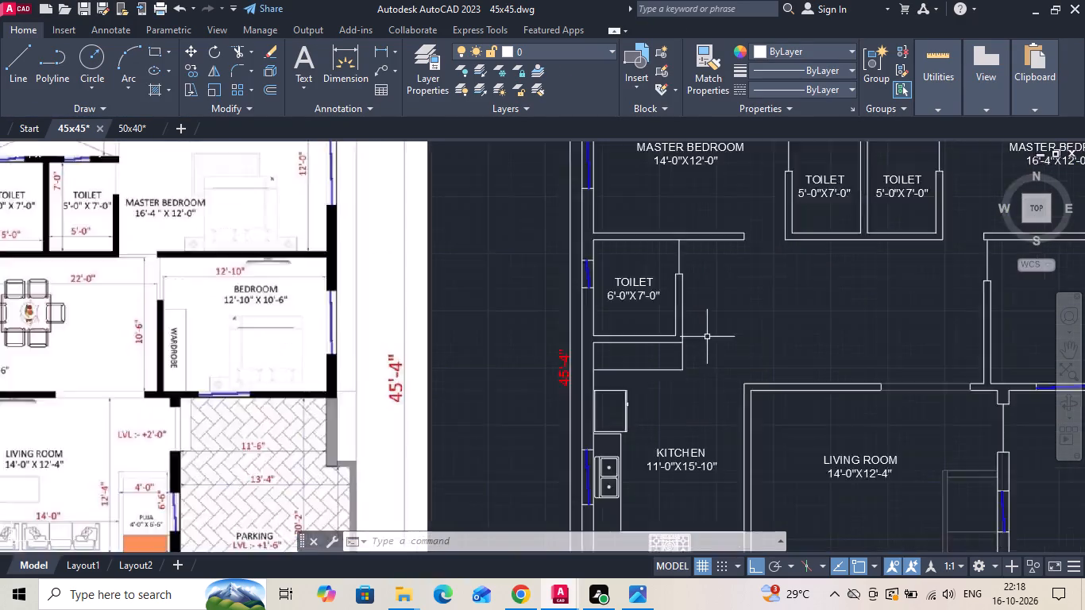
pyautogui.click(654, 295)
pyautogui.rightClick(648, 291)
pyautogui.click(697, 313)
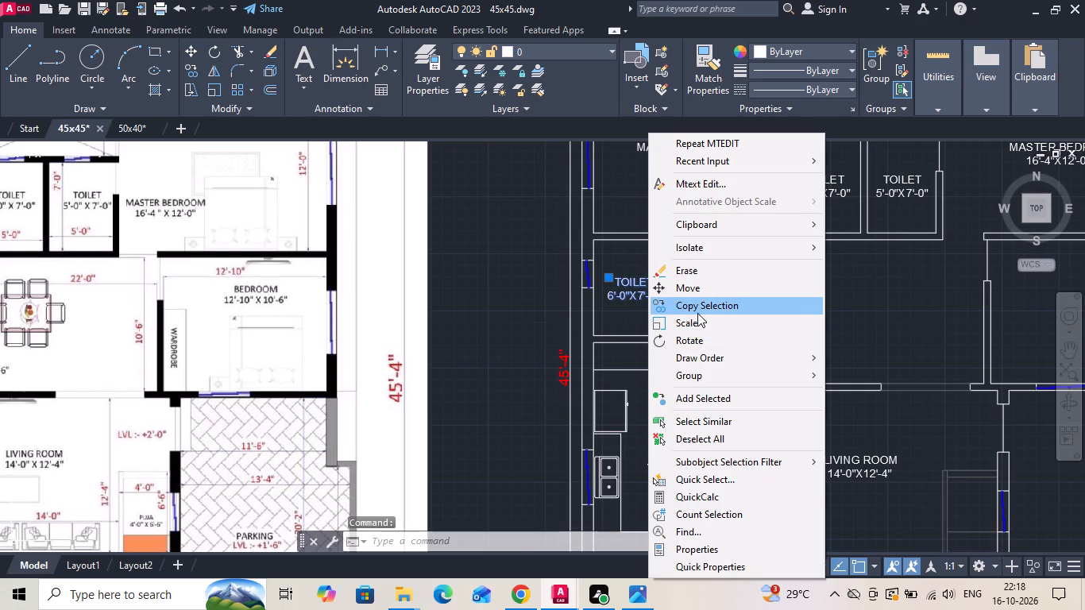
pyautogui.moveTo(647, 284); pyautogui.dragTo(654, 287)
pyautogui.click(791, 326)
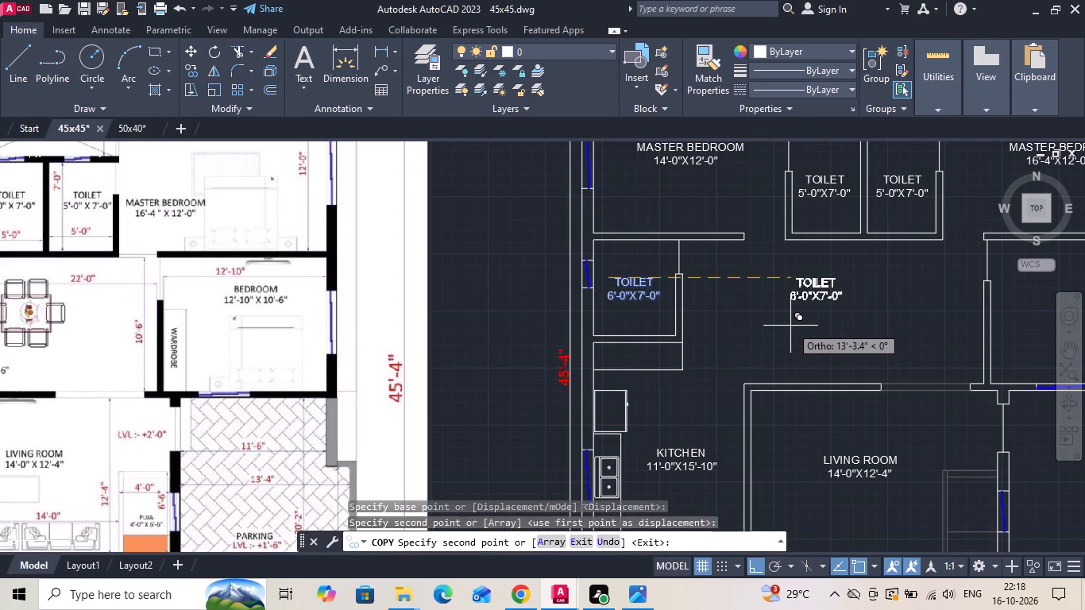
pyautogui.moveTo(794, 329); pyautogui.dragTo(856, 330, button='middle')
pyautogui.press('Escape')
# Replace the name TOILET with DINING in the copied label, keeping the size text on its own line.
pyautogui.doubleClick(882, 290)
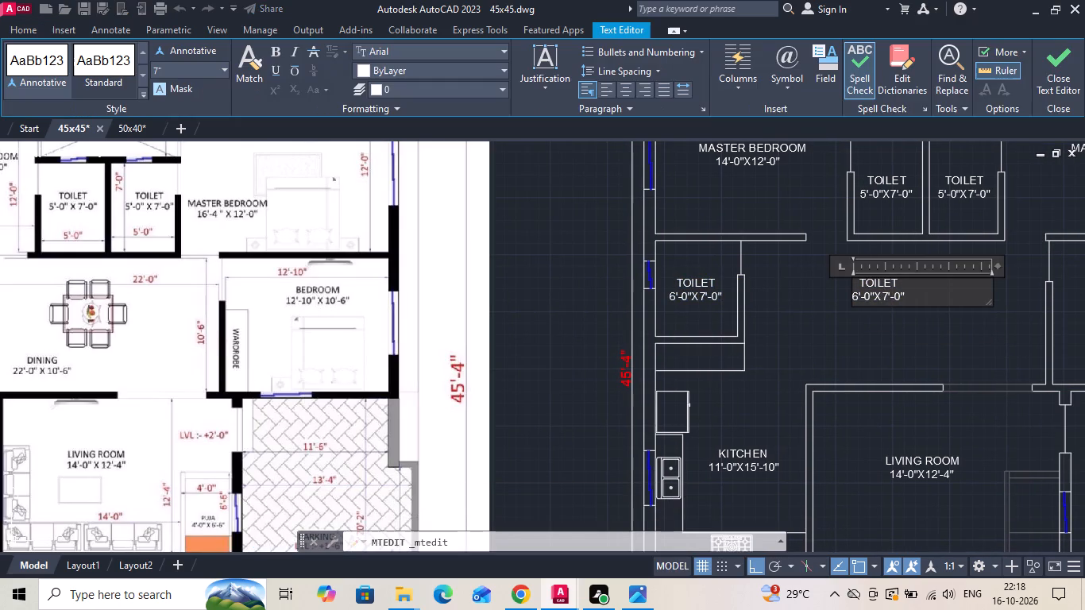
pyautogui.moveTo(899, 288); pyautogui.dragTo(777, 299)
pyautogui.press('BackSpace')
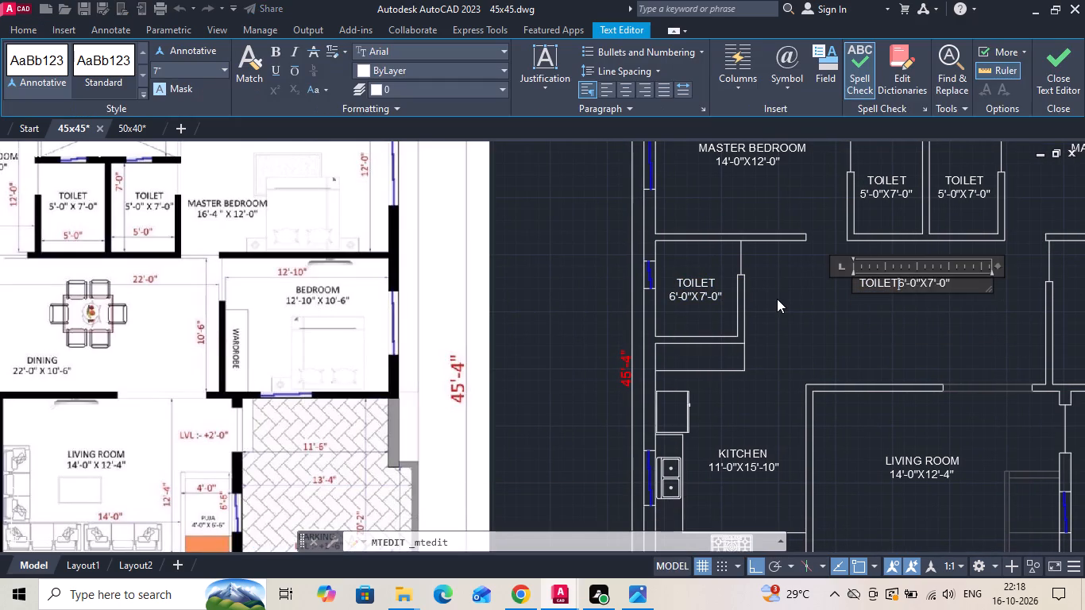
pyautogui.press('BackSpace')
pyautogui.press('BackSpace')
pyautogui.press('BackSpace')
pyautogui.press('BackSpace')
pyautogui.press('BackSpace')
pyautogui.press('BackSpace')
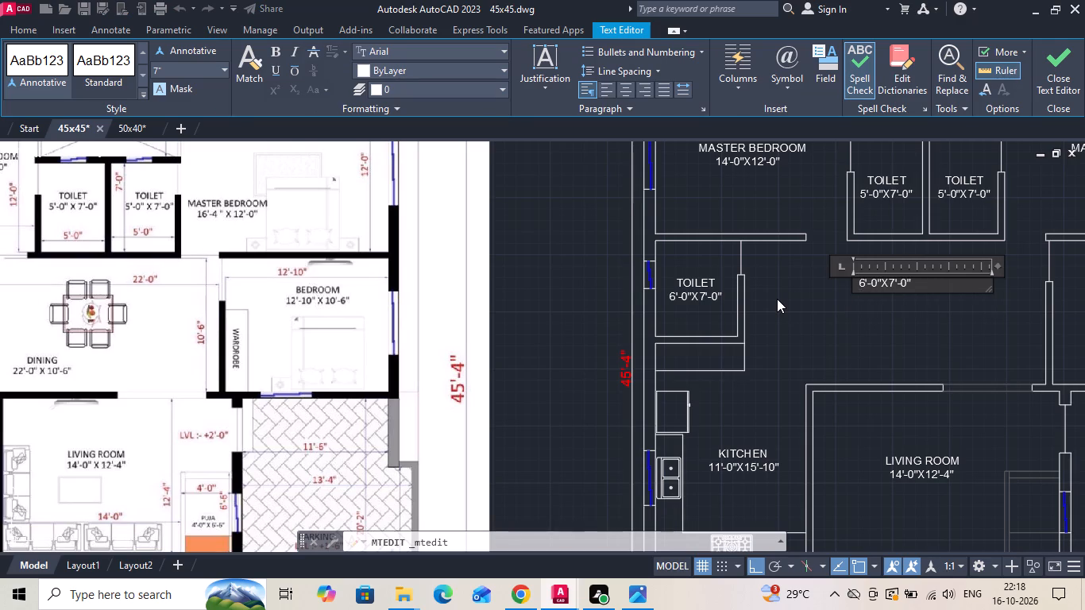
pyautogui.write('DINI')
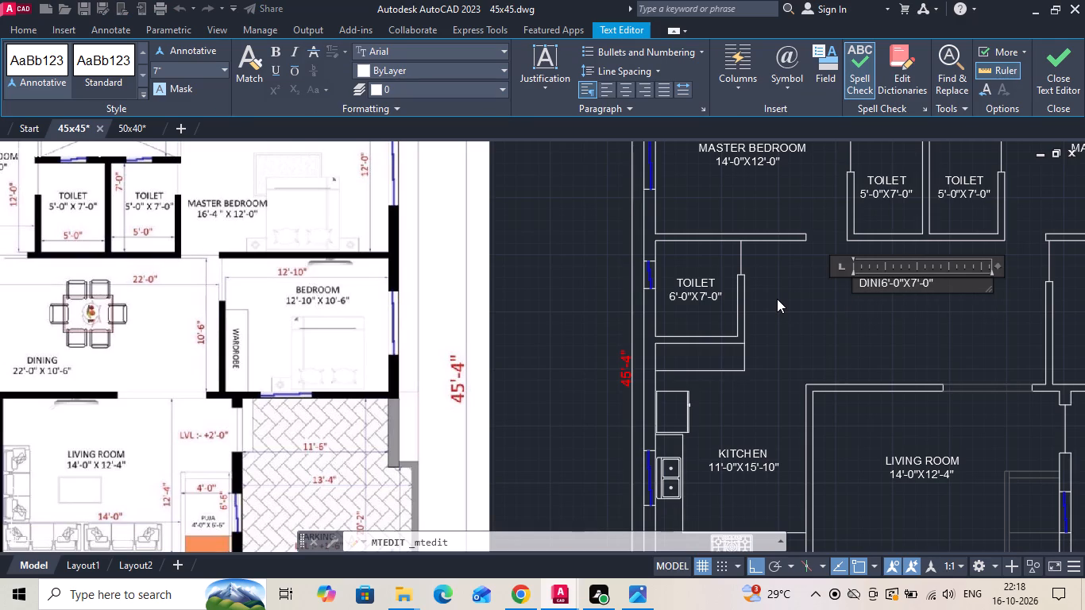
pyautogui.write('NG')
pyautogui.press('Return')
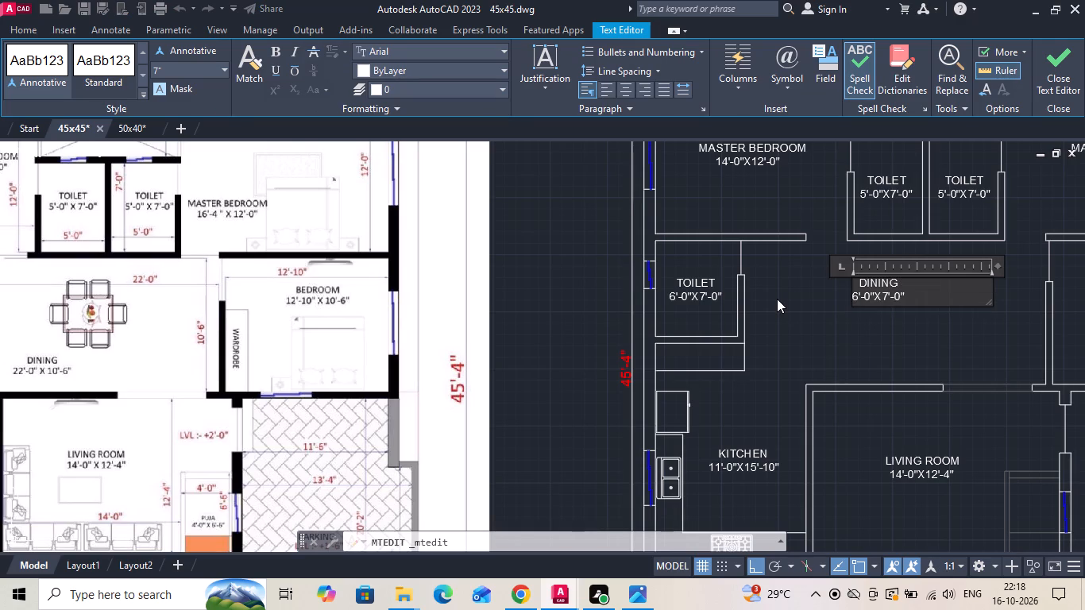
# Set the size text of the DINING label to 22'-0"X10'-6".
pyautogui.click(859, 290)
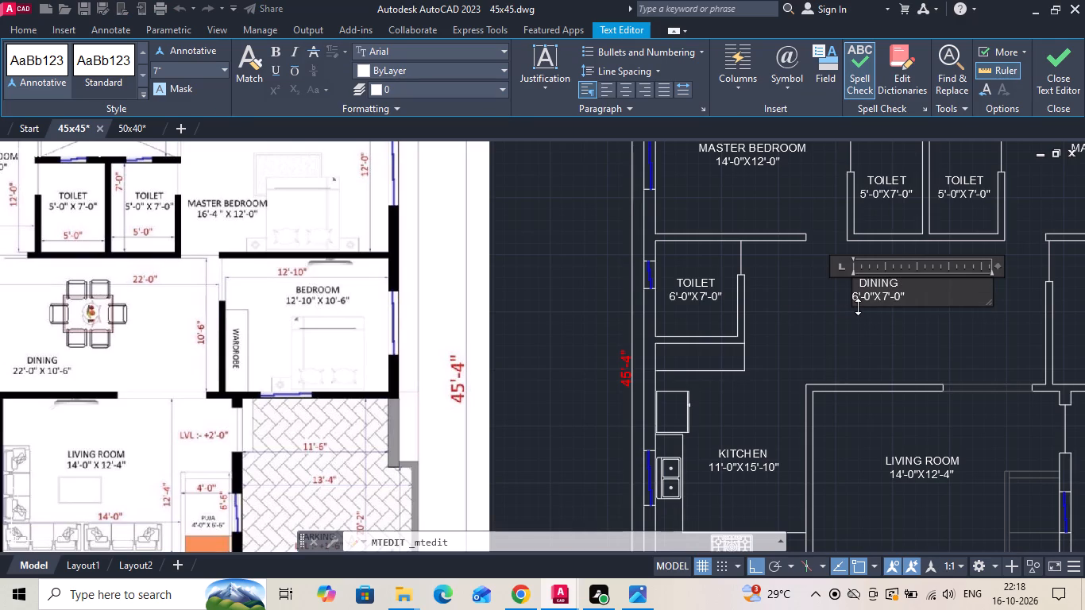
pyautogui.click(858, 307)
pyautogui.click(856, 308)
pyautogui.doubleClick(855, 298)
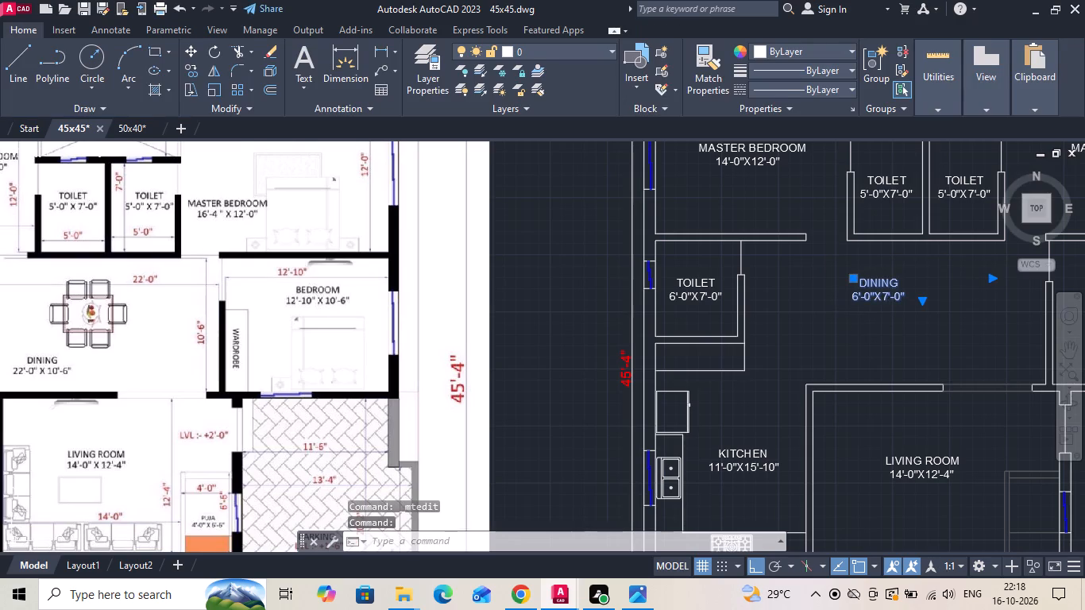
pyautogui.click(857, 297)
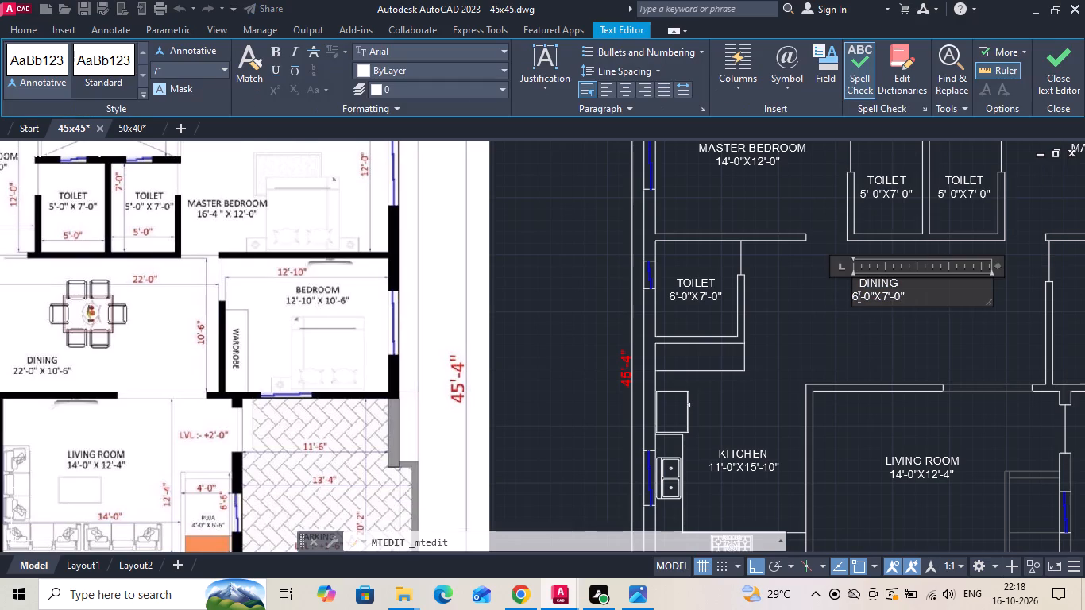
pyautogui.press('BackSpace')
pyautogui.write('22')
pyautogui.scroll(1, 902, 306)
pyautogui.click(907, 288)
pyautogui.press('BackSpace')
pyautogui.press('6')
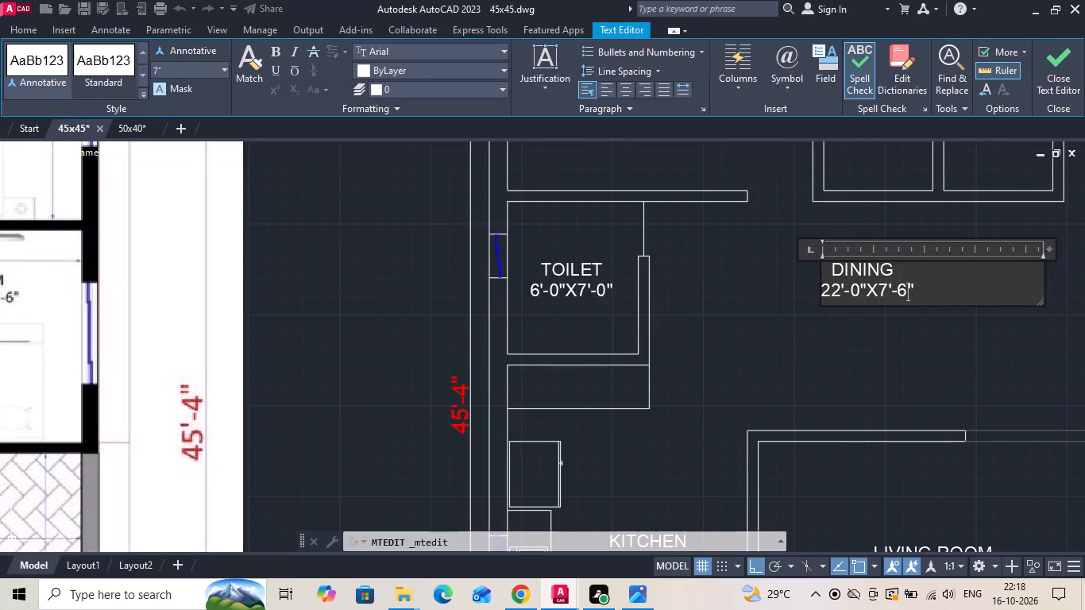
pyautogui.click(881, 299)
pyautogui.click(887, 293)
pyautogui.press('BackSpace')
pyautogui.write('10')
pyautogui.click(867, 327)
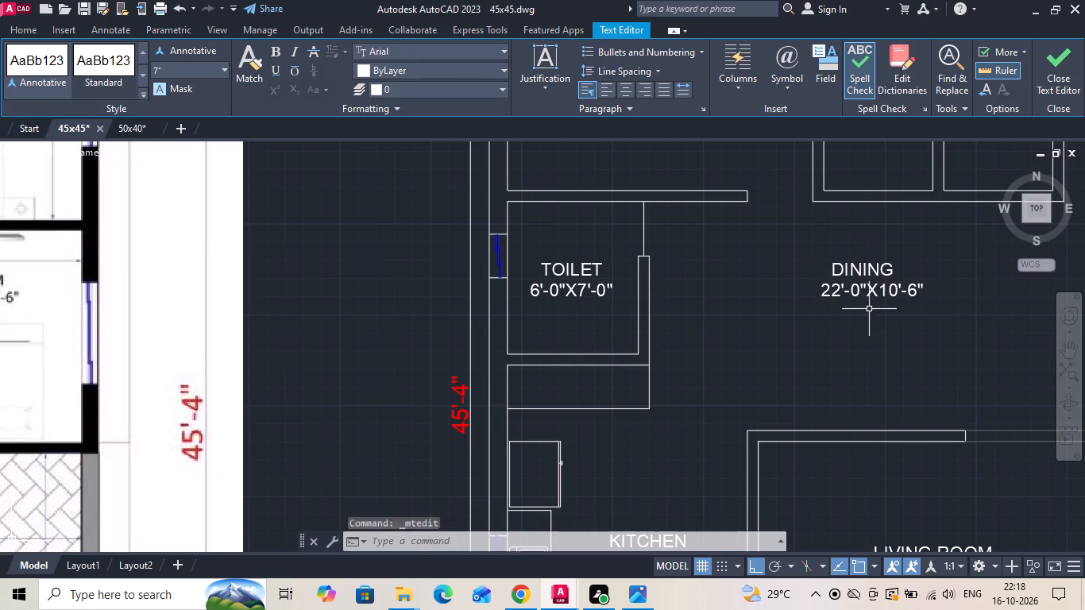
# Move the DINING label slightly down within the dining area.
pyautogui.click(874, 279)
pyautogui.click(872, 270)
pyautogui.rightClick(872, 270)
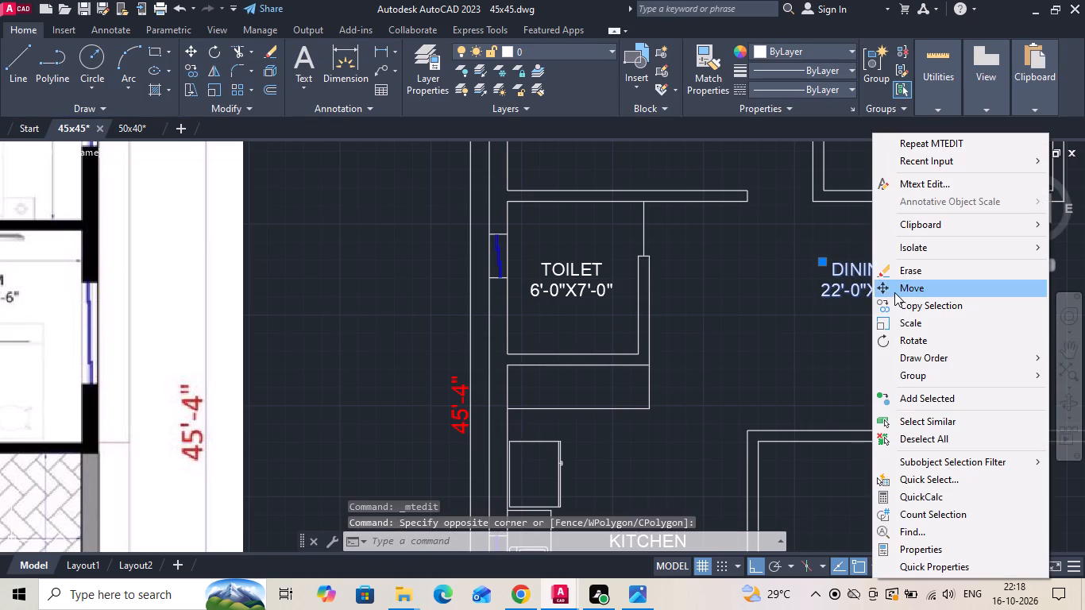
pyautogui.click(894, 292)
pyautogui.moveTo(898, 312); pyautogui.dragTo(898, 322)
pyautogui.click(898, 326)
pyautogui.scroll(-2, 803, 337)
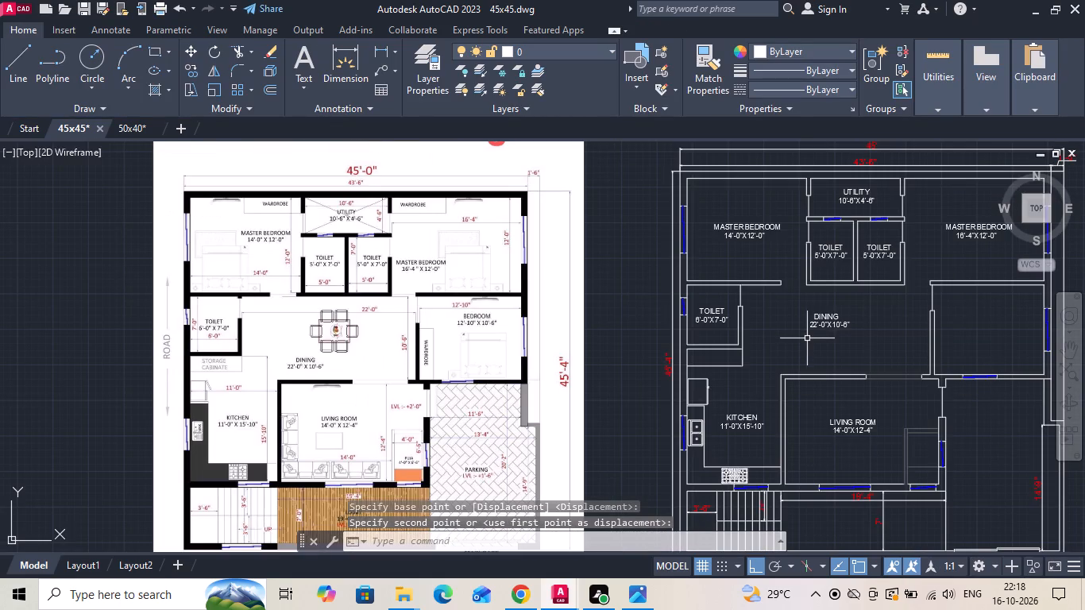
# Copy the 16'-4"X12'-0" MASTER BEDROOM label straight down into the empty bedroom below it.
pyautogui.click(983, 227)
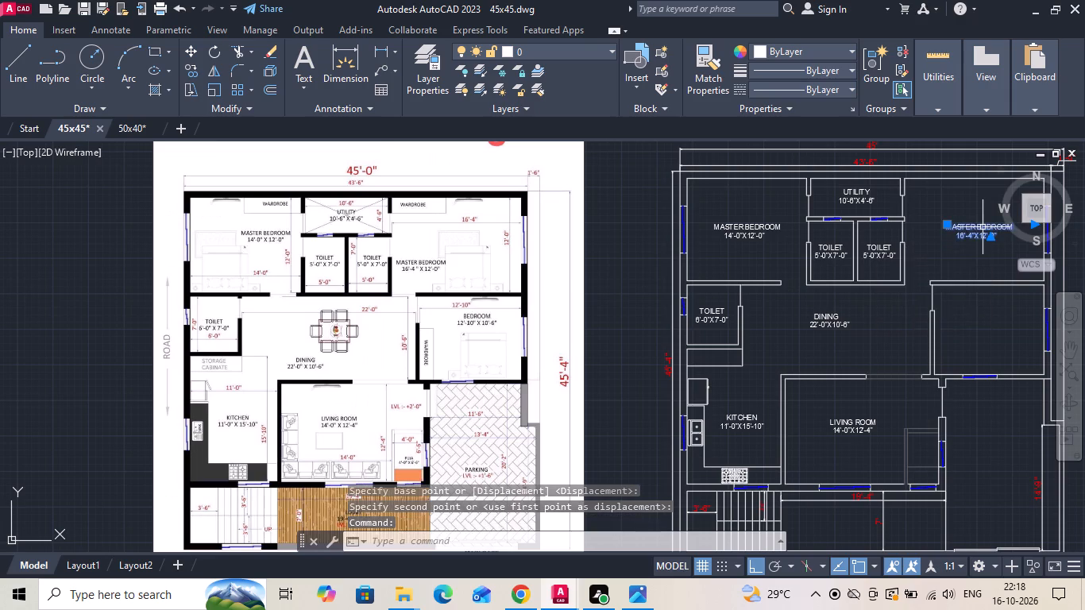
pyautogui.rightClick(983, 227)
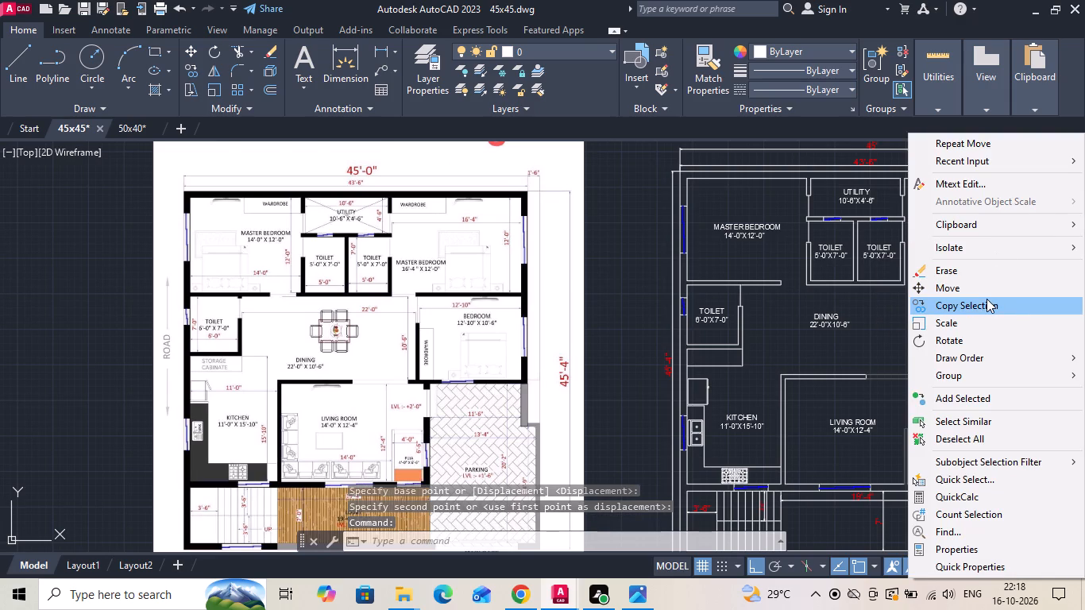
pyautogui.click(987, 299)
pyautogui.moveTo(971, 296); pyautogui.dragTo(576, 257, button='middle')
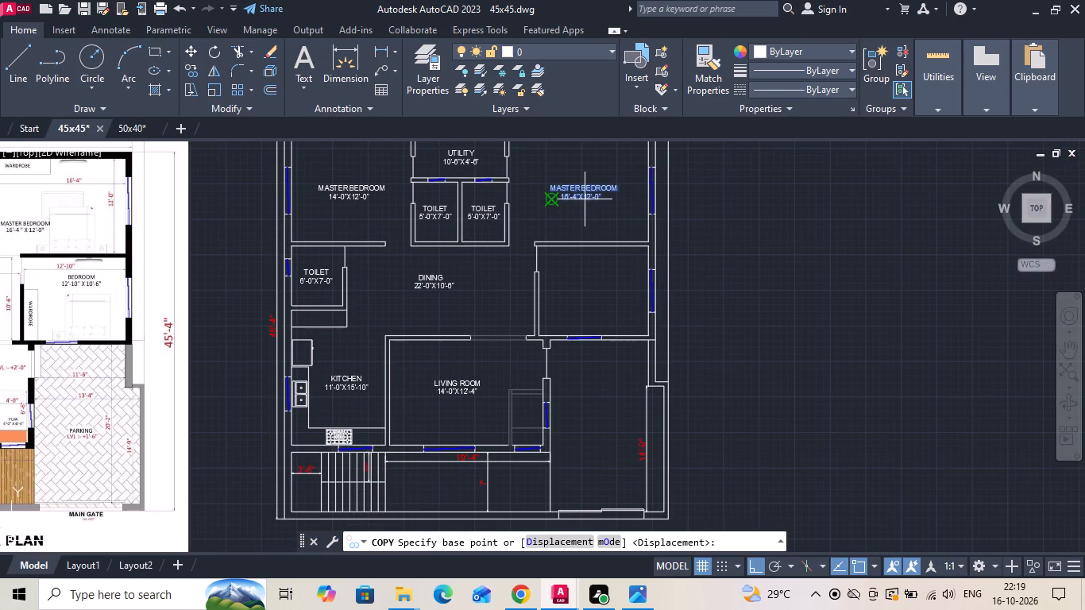
pyautogui.click(585, 197)
pyautogui.scroll(1, 569, 270)
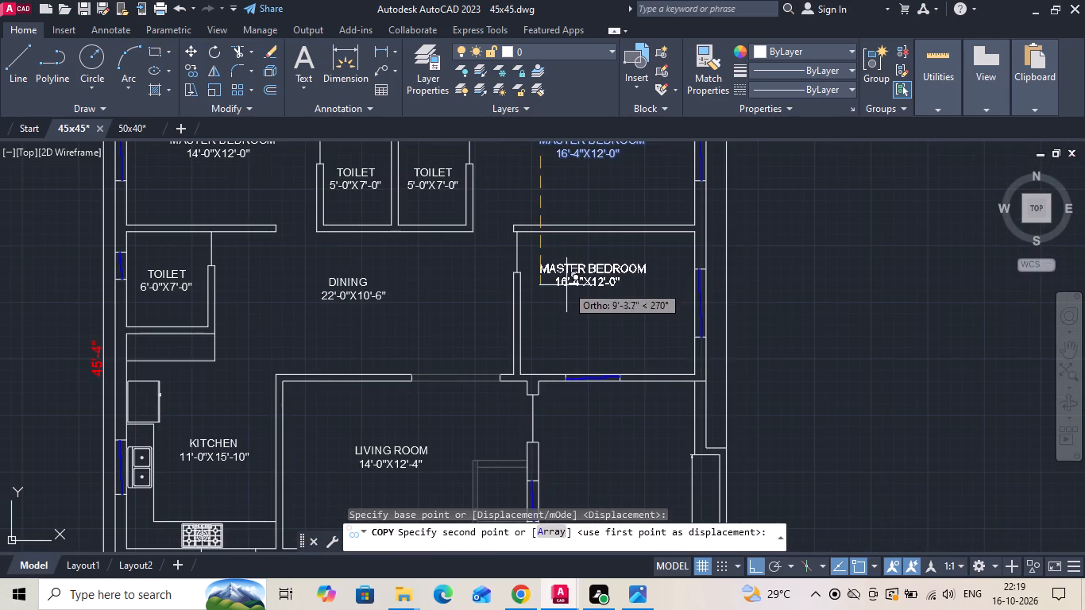
pyautogui.click(584, 313)
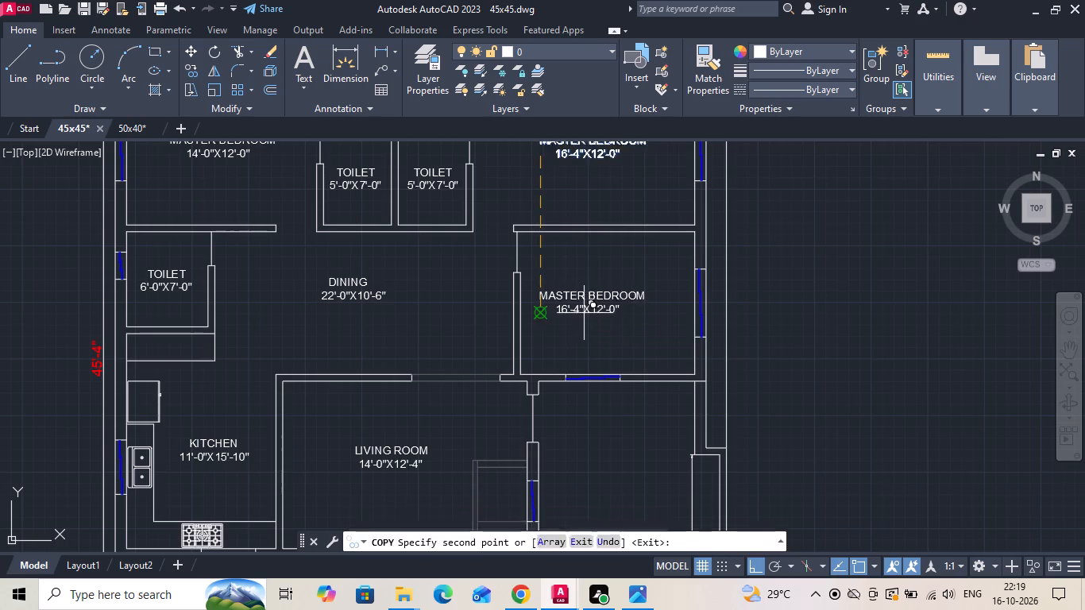
pyautogui.press('Escape')
# Set the second dimension in the copied MASTER BEDROOM label's size text to 10'-6".
pyautogui.moveTo(163, 319); pyautogui.dragTo(536, 313, button='middle')
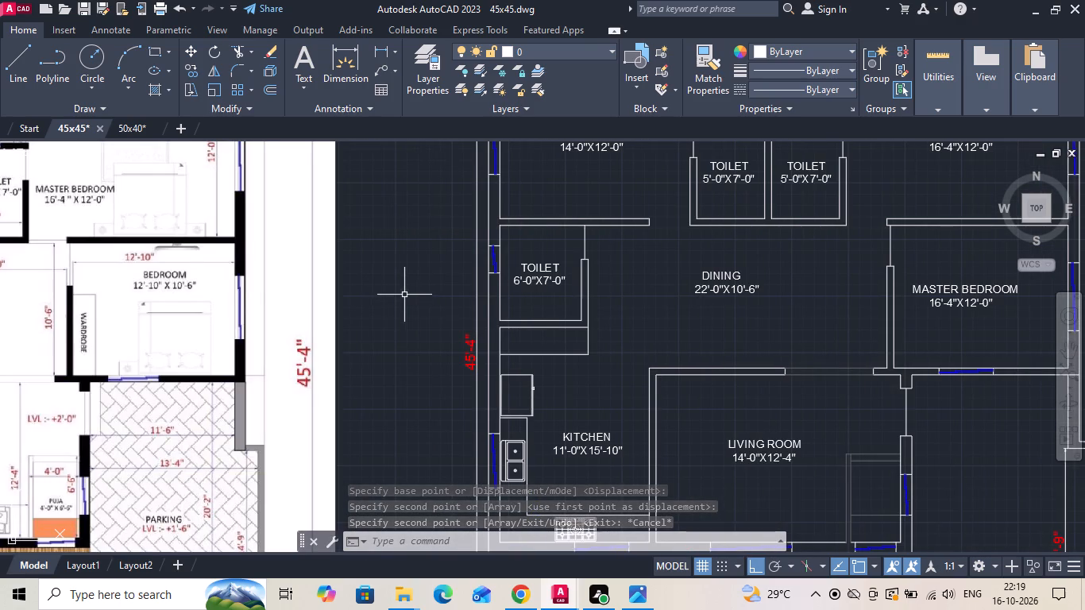
pyautogui.scroll(-2, 266, 291)
pyautogui.scroll(4, 549, 295)
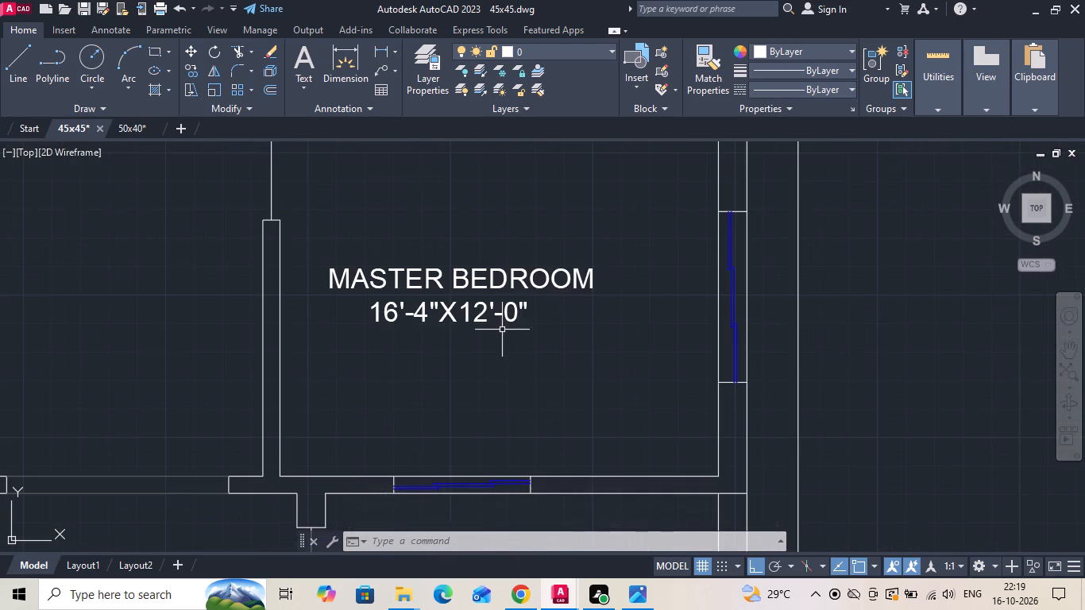
pyautogui.doubleClick(515, 320)
pyautogui.press('BackSpace')
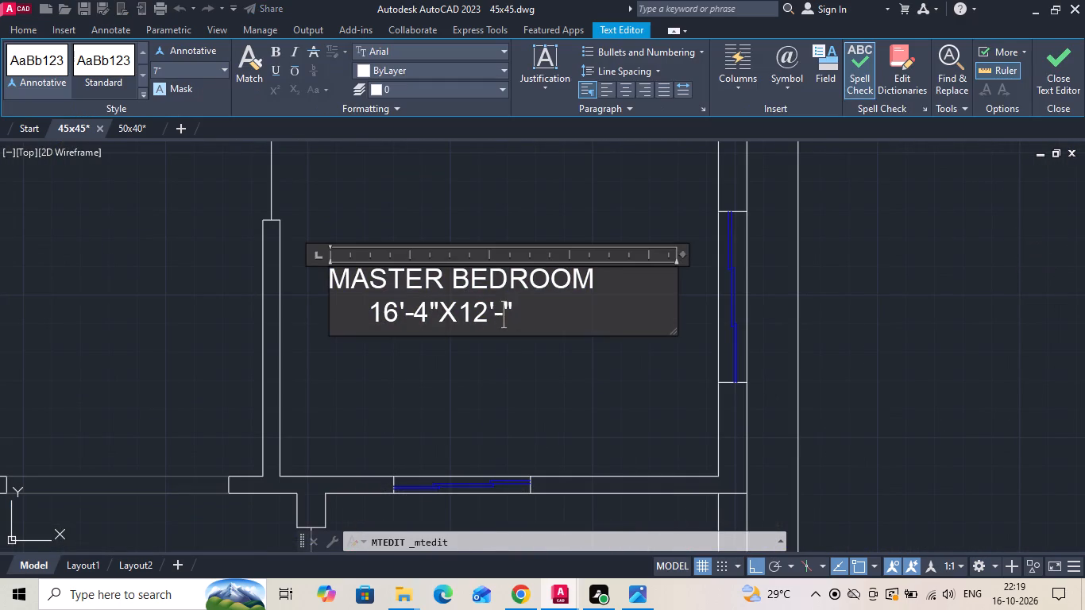
pyautogui.press('6')
pyautogui.click(481, 322)
pyautogui.press('BackSpace')
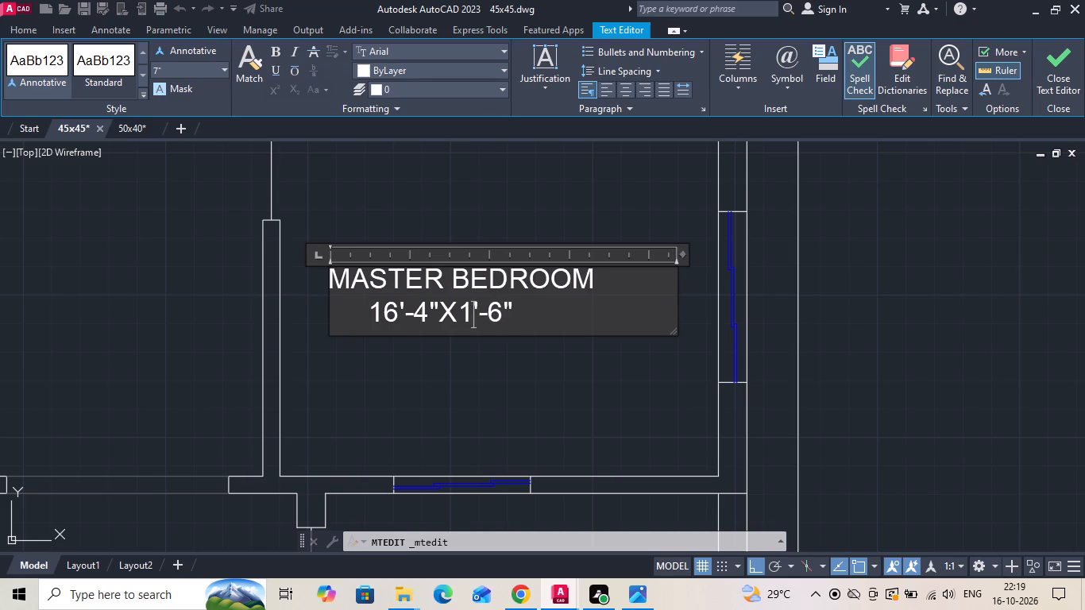
pyautogui.press('0')
# Set the first dimension in the same label to 12'-10", so the size text reads 12'-10"X10'-6".
pyautogui.scroll(-3, 606, 315)
pyautogui.scroll(1, 542, 321)
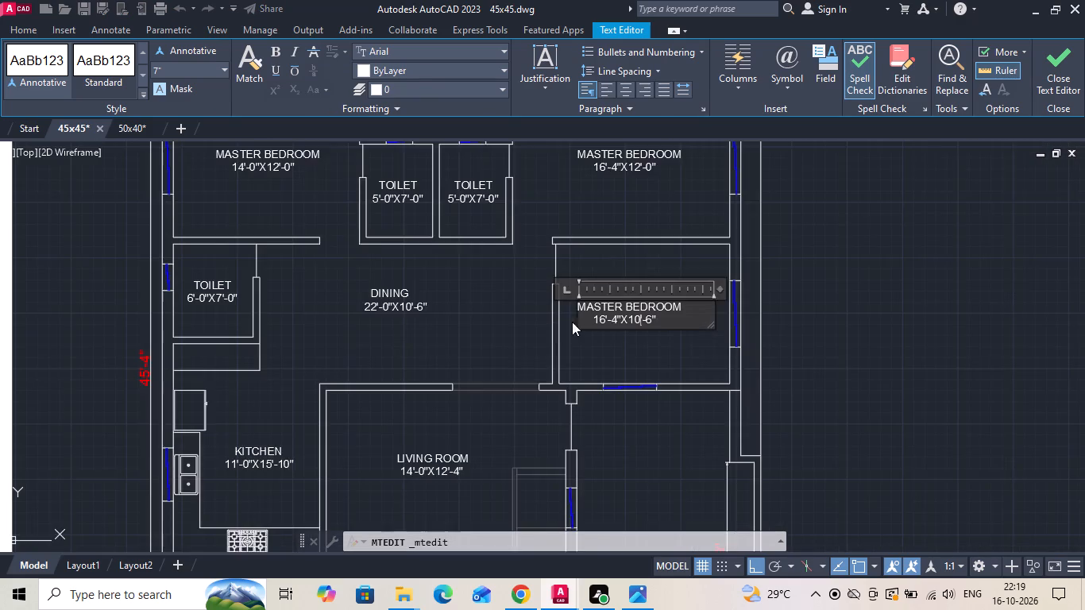
pyautogui.scroll(2, 608, 319)
pyautogui.click(624, 322)
pyautogui.press('BackSpace')
pyautogui.write('10')
pyautogui.scroll(-4, 657, 331)
pyautogui.scroll(2, 638, 353)
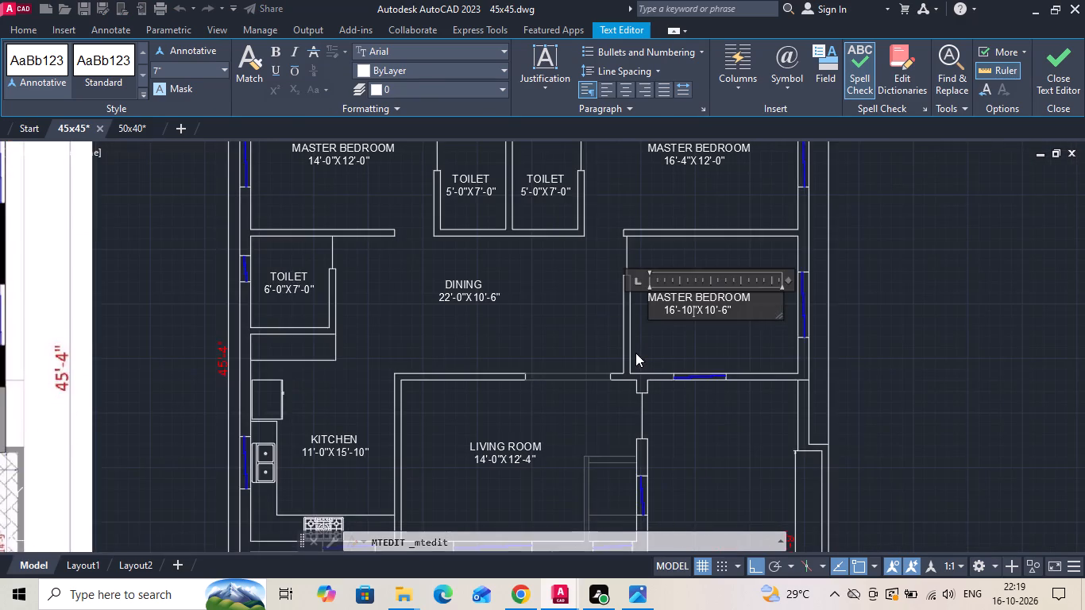
pyautogui.scroll(-1, 635, 353)
pyautogui.scroll(3, 644, 321)
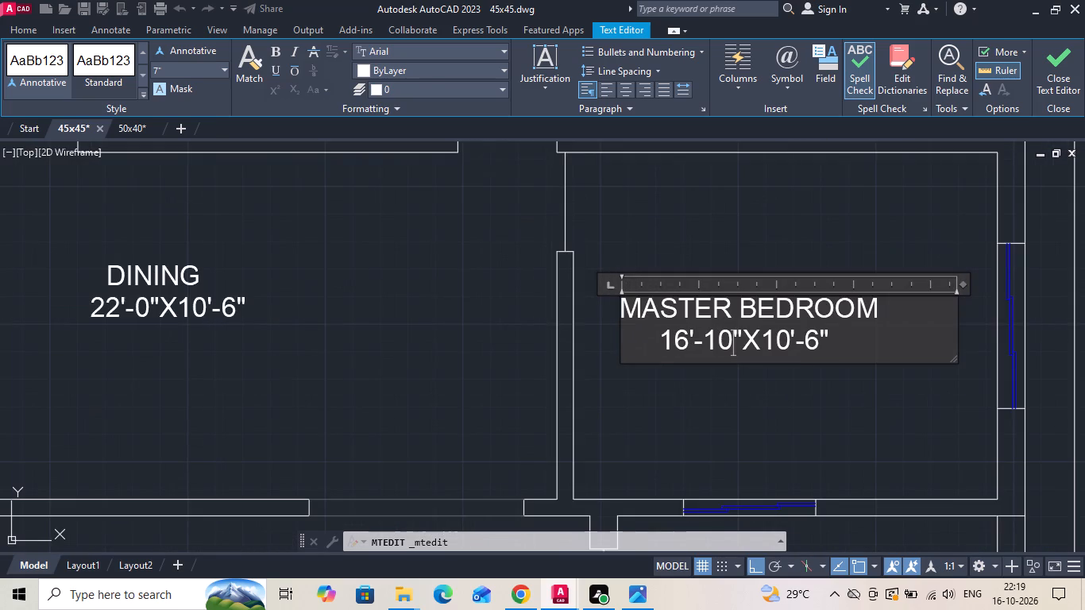
pyautogui.click(686, 350)
pyautogui.press('BackSpace')
pyautogui.press('2')
# Shorten the copied label's name to BEDROOM, remove the indent before its size text and add one space before the name.
pyautogui.moveTo(738, 307); pyautogui.dragTo(589, 326)
pyautogui.press('BackSpace')
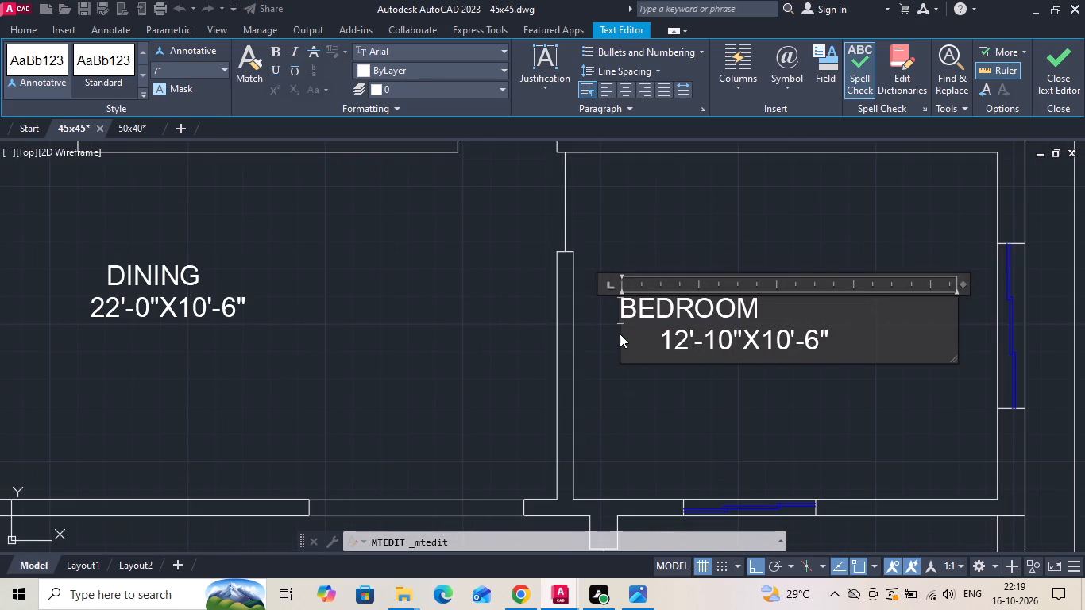
pyautogui.click(665, 353)
pyautogui.press('BackSpace')
pyautogui.press('BackSpace')
pyautogui.press('BackSpace')
pyautogui.press('BackSpace')
pyautogui.press('BackSpace')
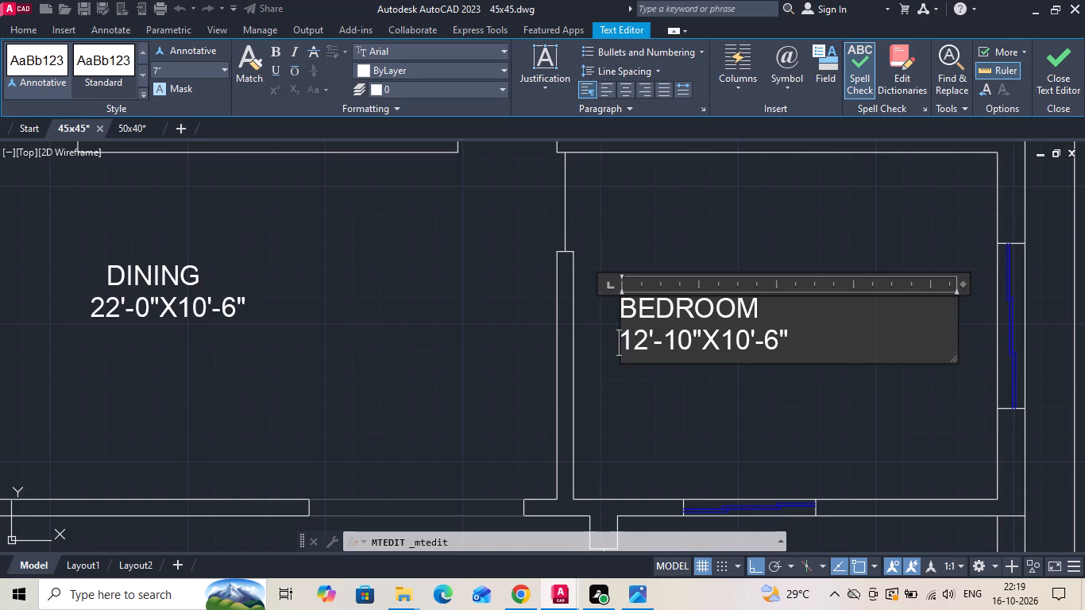
pyautogui.click(624, 312)
pyautogui.press('space')
pyautogui.click(731, 234)
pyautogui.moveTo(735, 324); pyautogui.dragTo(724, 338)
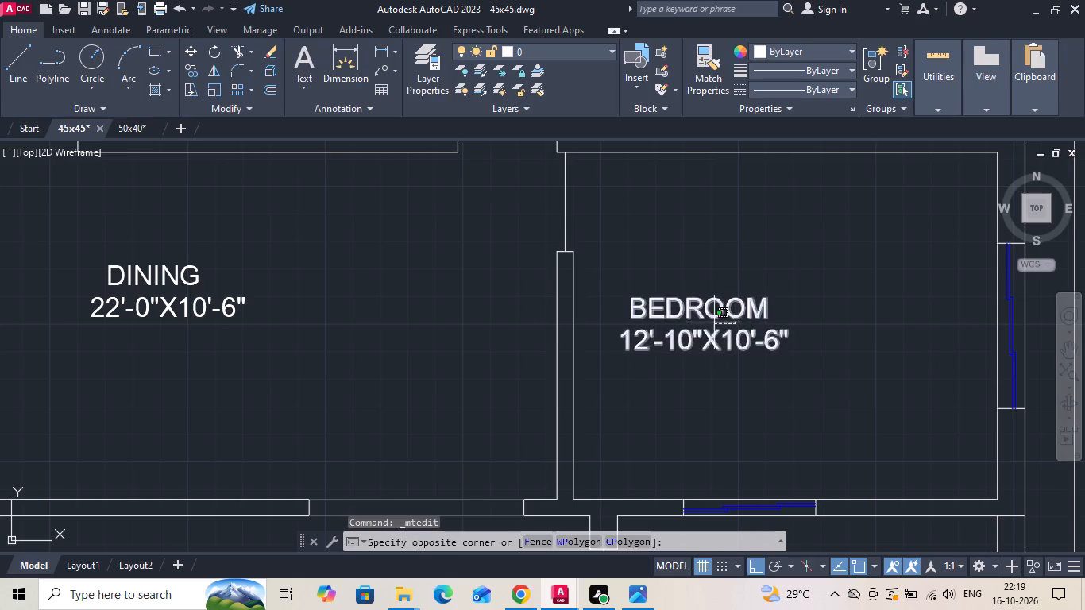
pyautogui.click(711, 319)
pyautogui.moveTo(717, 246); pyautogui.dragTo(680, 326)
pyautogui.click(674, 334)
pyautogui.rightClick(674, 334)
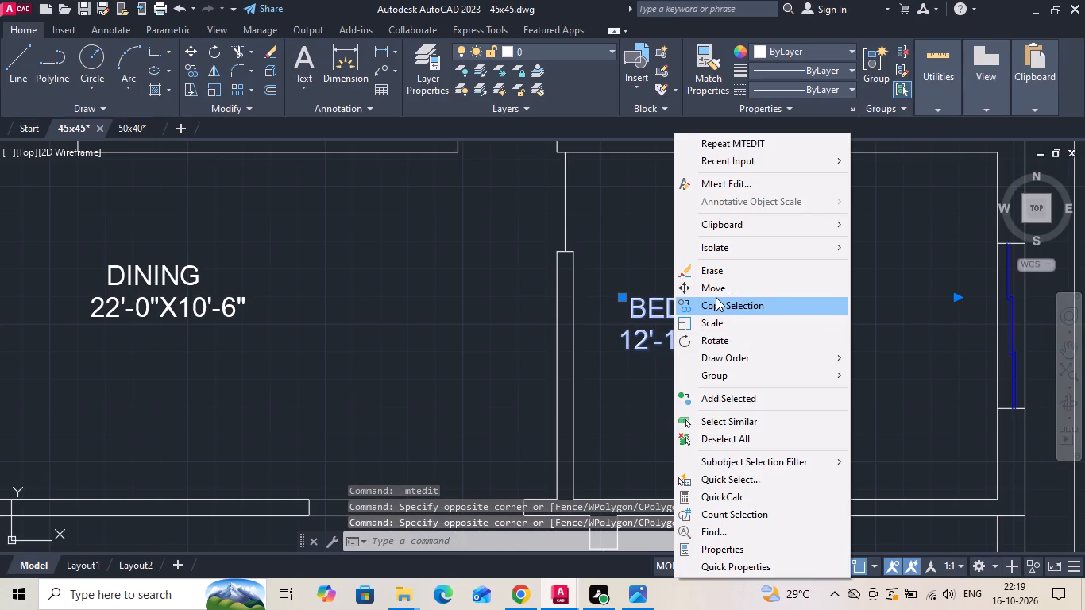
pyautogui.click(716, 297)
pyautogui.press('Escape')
# Move the BEDROOM label about 3'-1" to the right within its room.
pyautogui.moveTo(734, 260); pyautogui.dragTo(696, 338)
pyautogui.click(692, 342)
pyautogui.rightClick(689, 330)
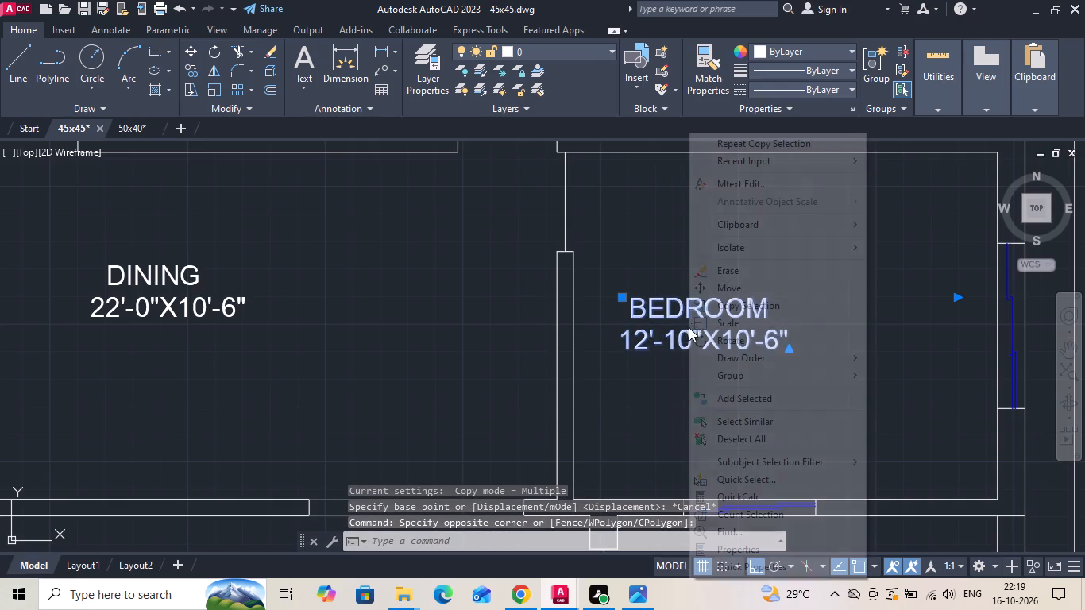
pyautogui.click(716, 293)
pyautogui.click(709, 359)
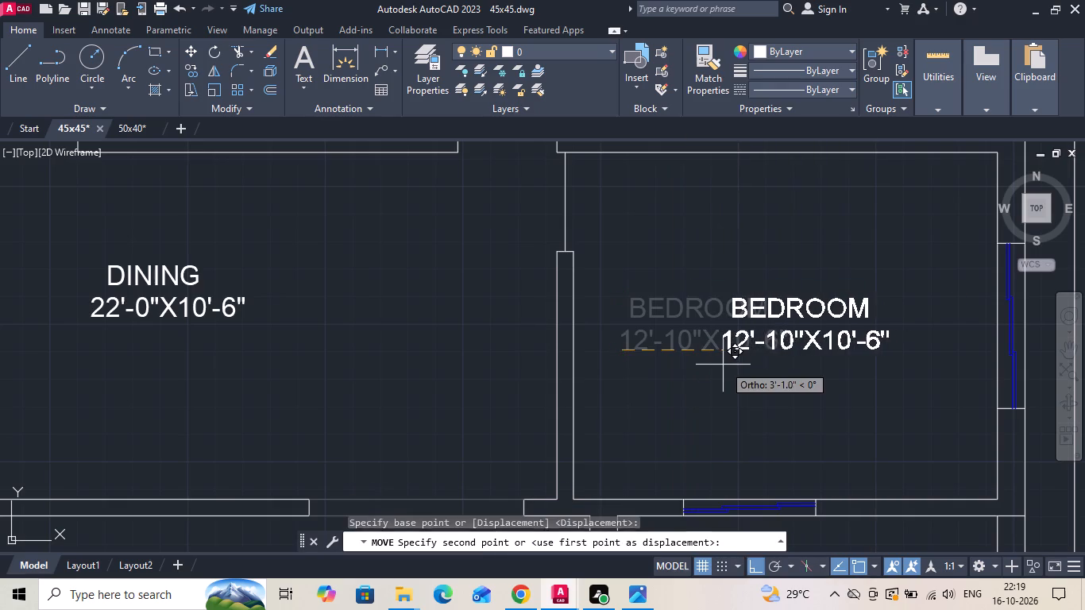
pyautogui.click(722, 365)
# Save the drawing.
pyautogui.scroll(-1, 740, 292)
pyautogui.hotkey('ctrl', 's')
pyautogui.hotkey('ctrl', 's')
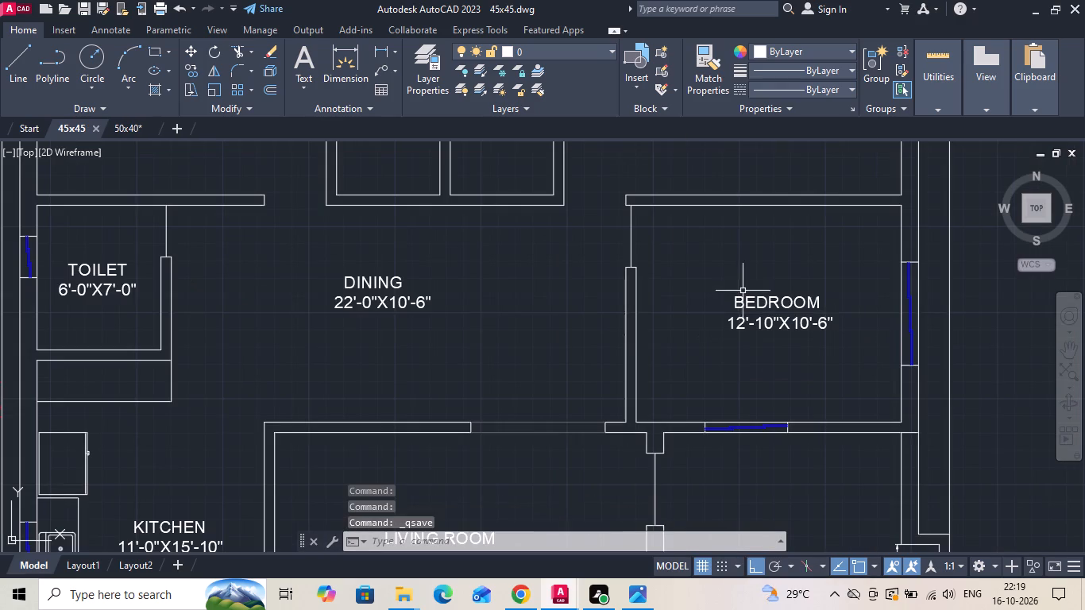
# Copy the BEDROOM label with its size text about 14'-7" straight down into the parking area.
pyautogui.scroll(-2, 743, 291)
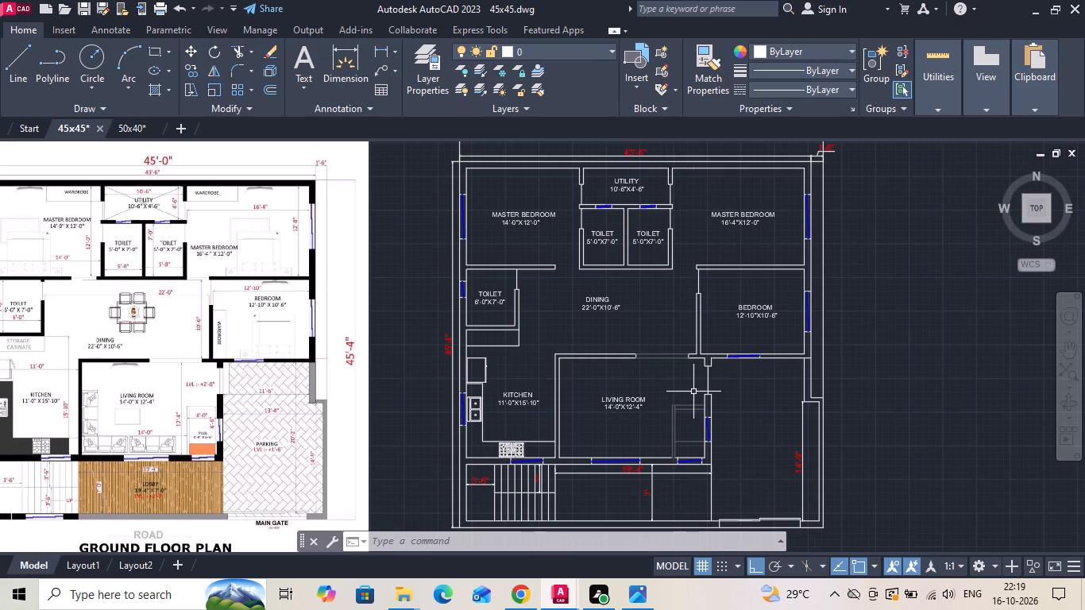
pyautogui.click(757, 320)
pyautogui.rightClick(759, 319)
pyautogui.click(760, 319)
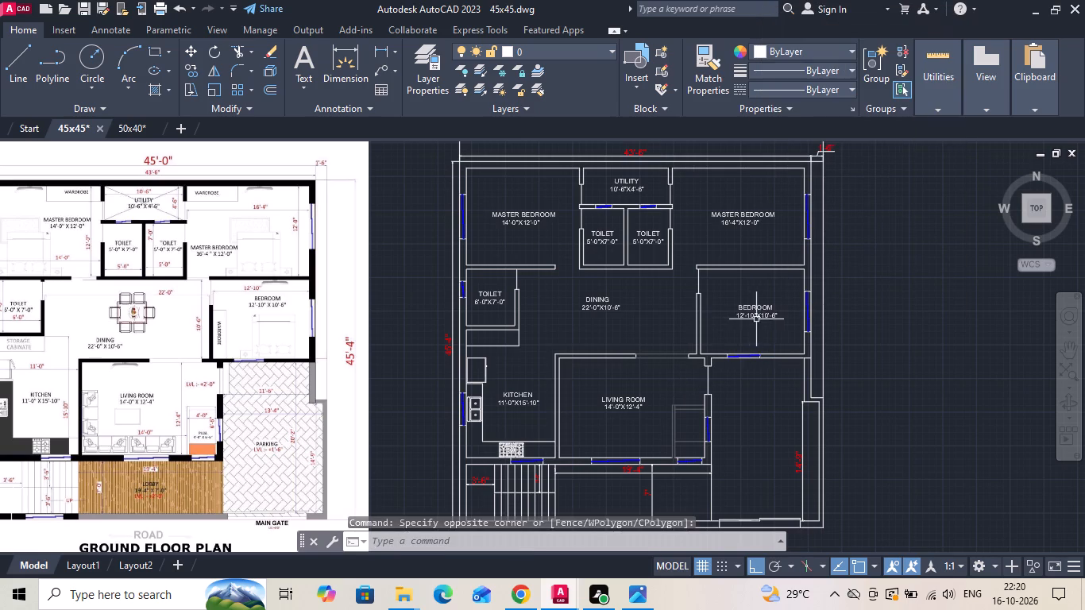
pyautogui.click(746, 315)
pyautogui.rightClick(746, 315)
pyautogui.click(809, 298)
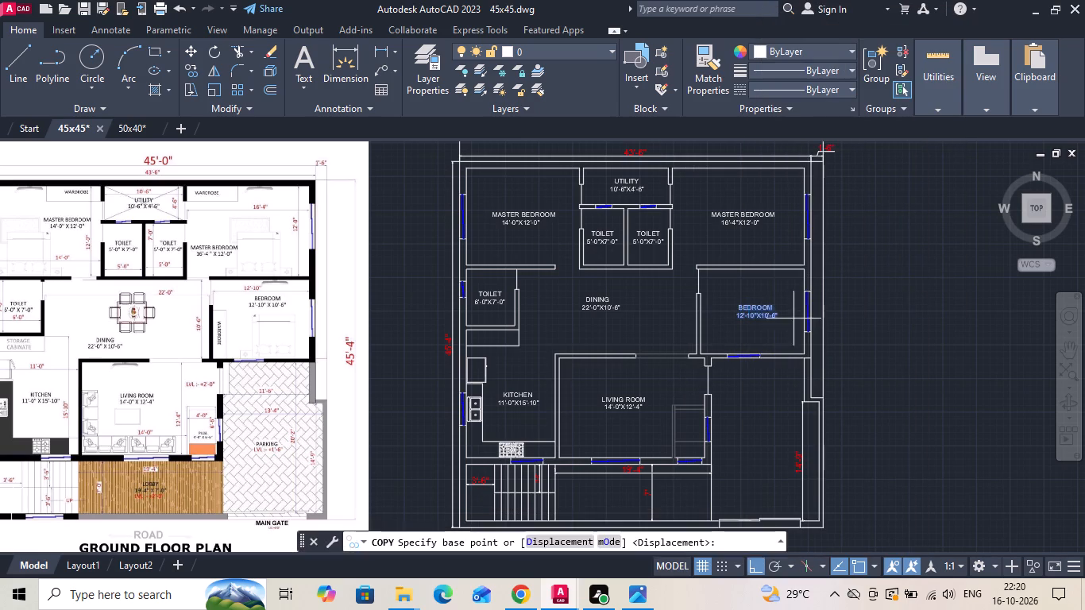
pyautogui.moveTo(783, 324); pyautogui.dragTo(774, 348)
pyautogui.scroll(1, 762, 463)
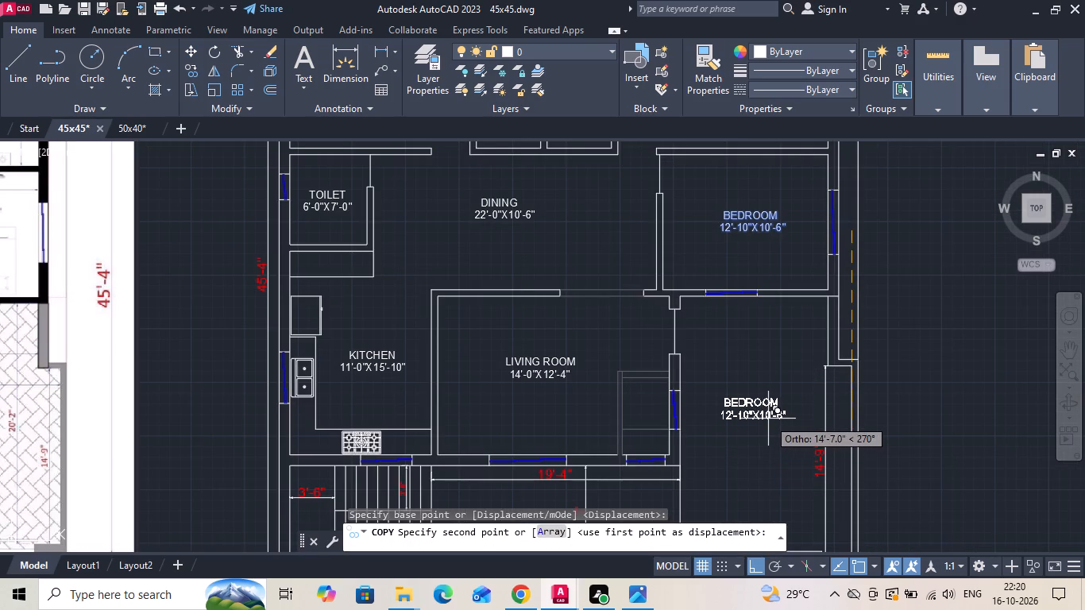
pyautogui.click(768, 419)
pyautogui.press('Escape')
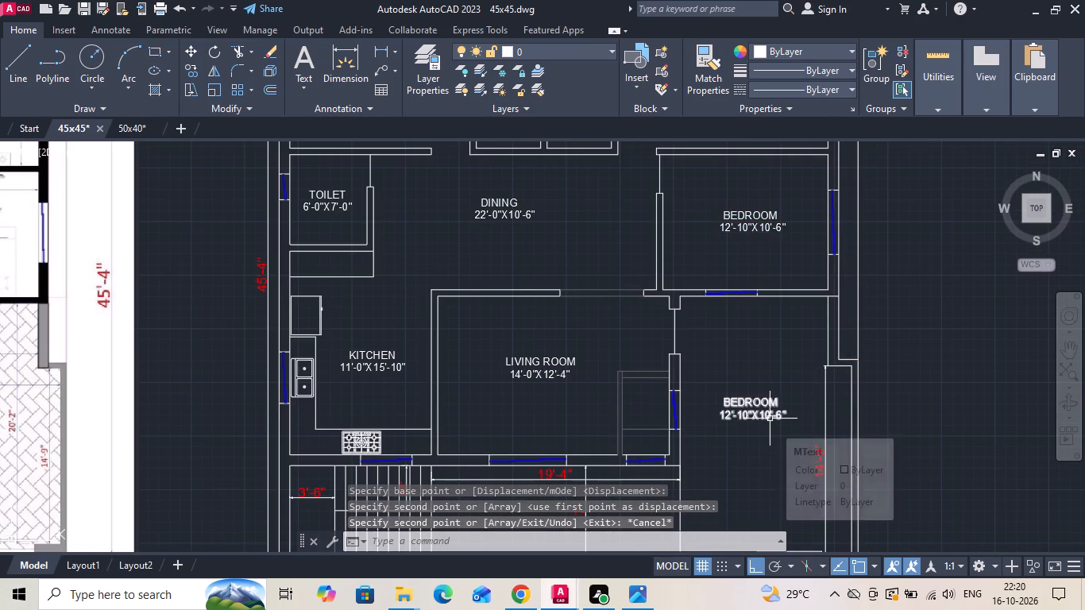
# Replace the copied label's name with PARKING, keeping it on its own line above the size text.
pyautogui.scroll(-1, 769, 421)
pyautogui.scroll(2, 289, 416)
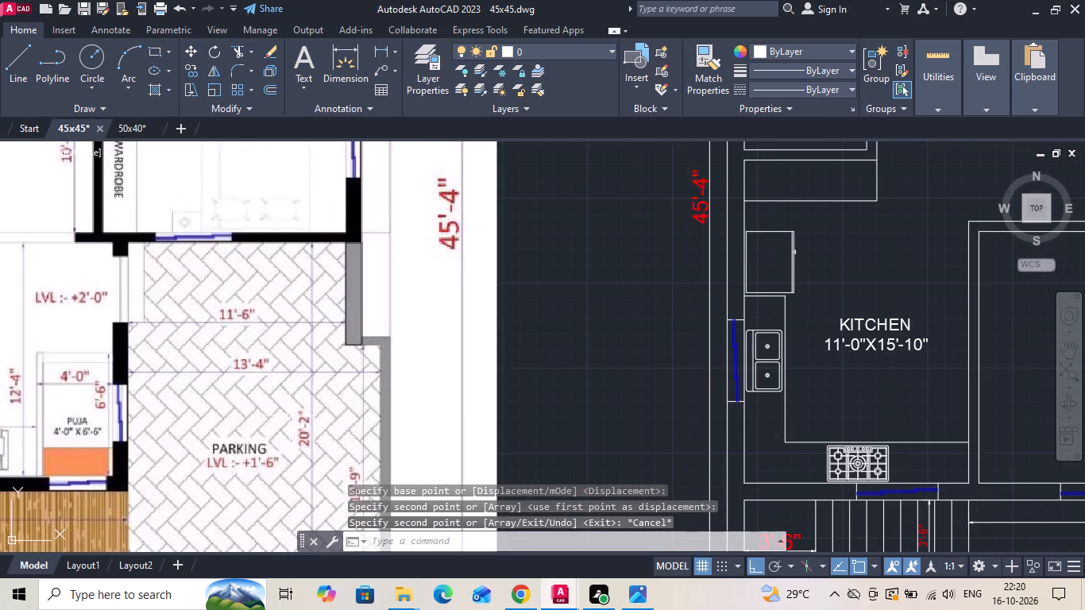
pyautogui.scroll(-1, 225, 353)
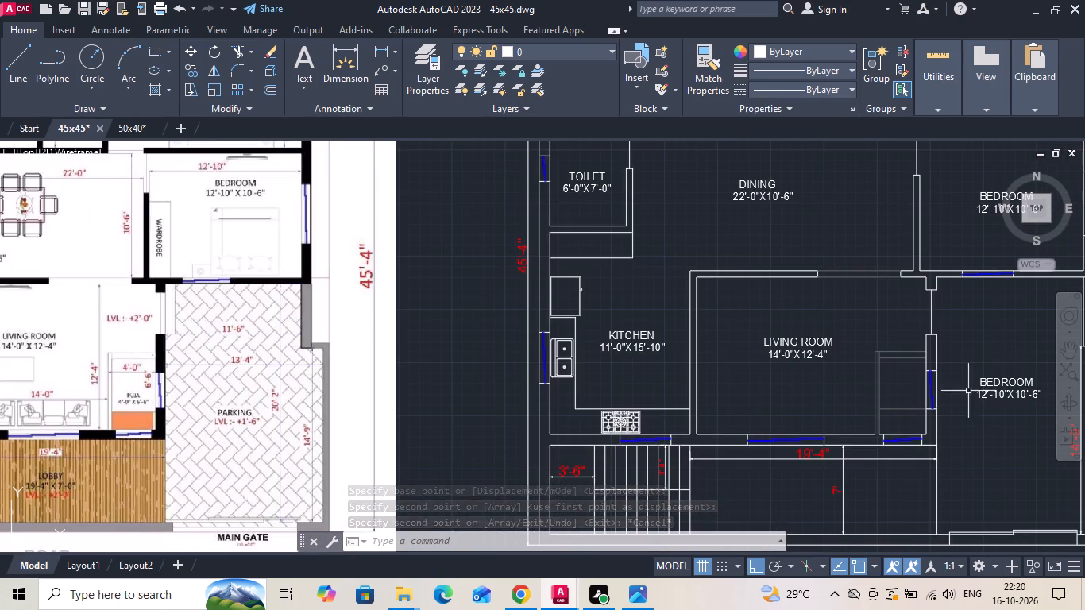
pyautogui.doubleClick(990, 380)
pyautogui.moveTo(1040, 384); pyautogui.dragTo(929, 384)
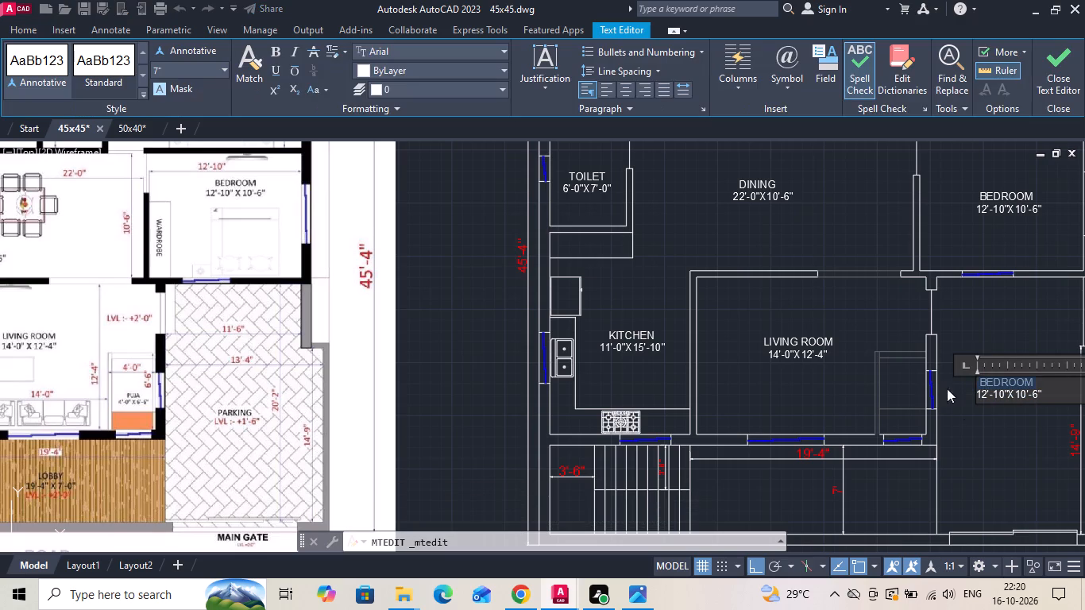
pyautogui.press('BackSpace')
pyautogui.write('PARKING')
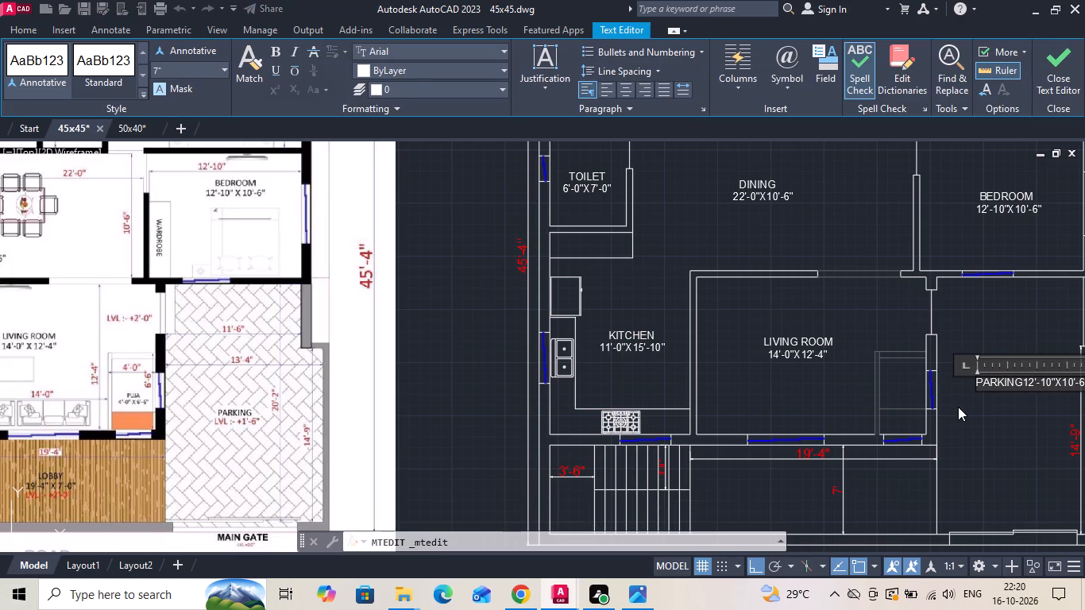
pyautogui.press('Return')
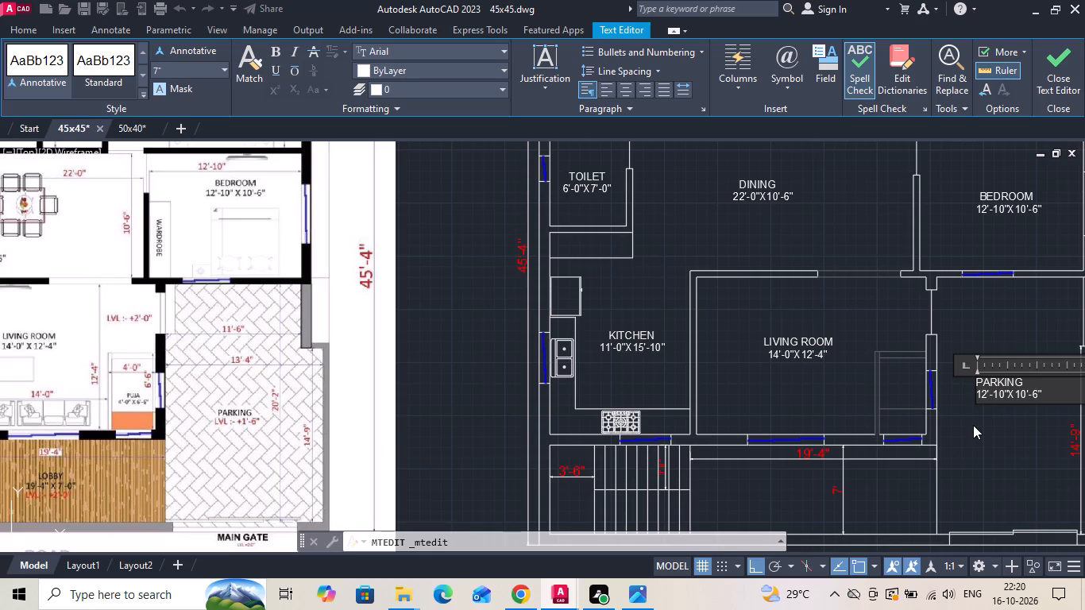
# Delete the size text under PARKING in the same label.
pyautogui.moveTo(1044, 397); pyautogui.dragTo(940, 396)
pyautogui.press('BackSpace')
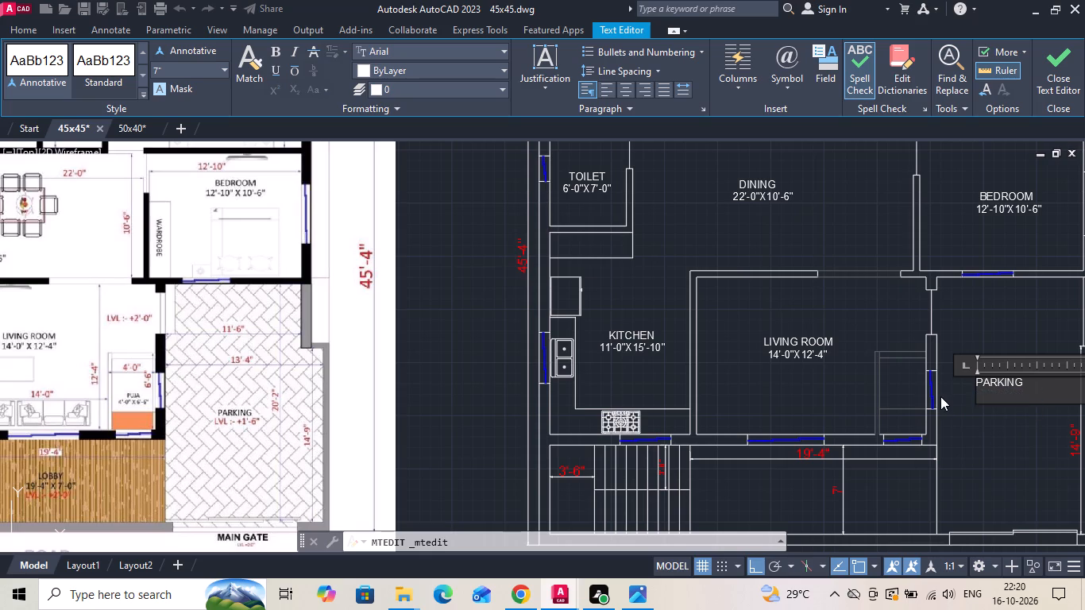
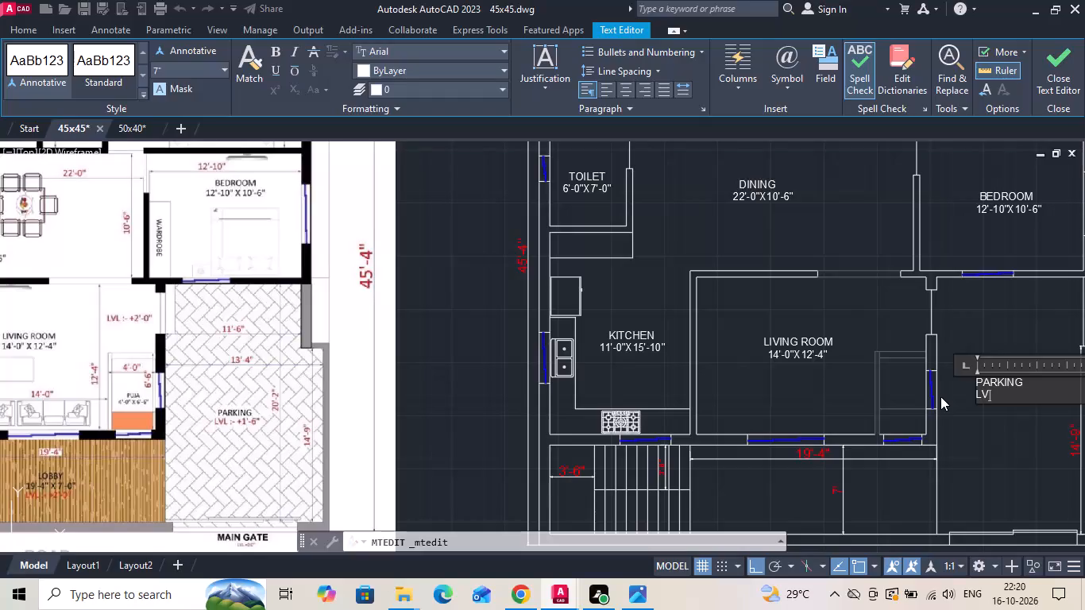
# Complete the second line of the PARKING label so it reads LVL+1'-6".
pyautogui.press('l')
pyautogui.press('+')
pyautogui.write("1'-6")
pyautogui.hotkey('shift', '"')
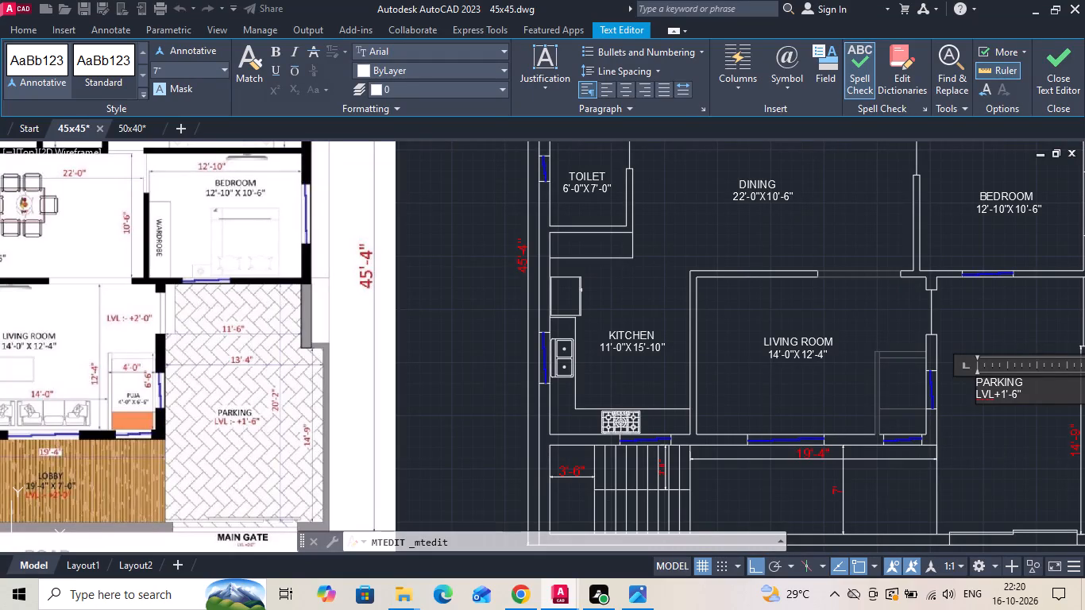
# Format the LVL+1'-6" line of the parking label with 5" text height and red colour.
pyautogui.moveTo(1029, 397); pyautogui.dragTo(971, 402)
pyautogui.click(187, 62)
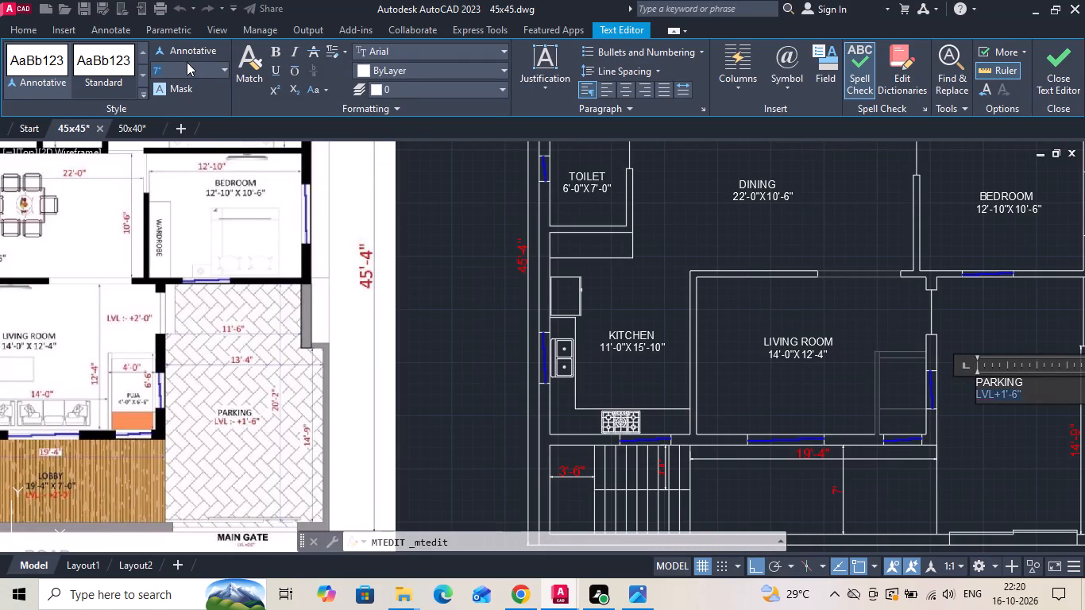
pyautogui.press('BackSpace')
pyautogui.write('5"')
pyautogui.press('Return')
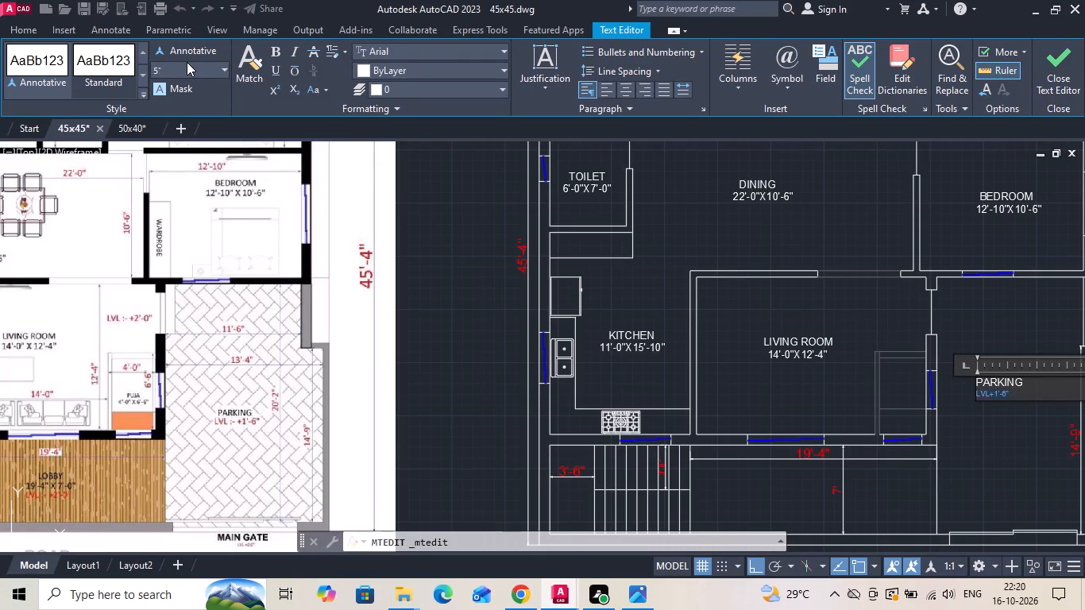
pyautogui.click(362, 70)
pyautogui.click(361, 228)
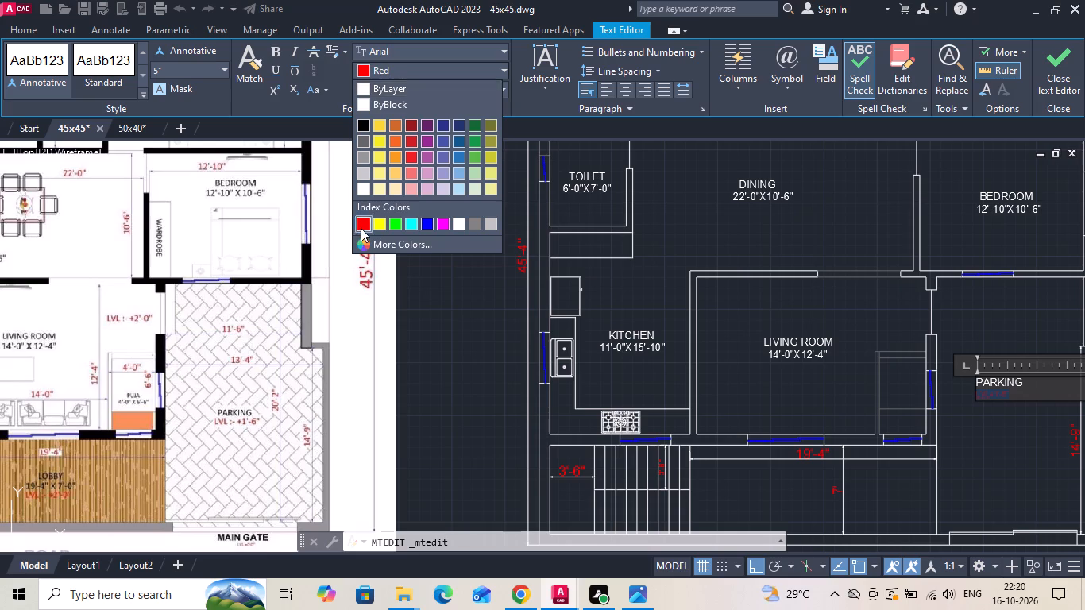
pyautogui.click(998, 444)
# Indent the red level line under PARKING with four leading spaces.
pyautogui.scroll(2, 1014, 401)
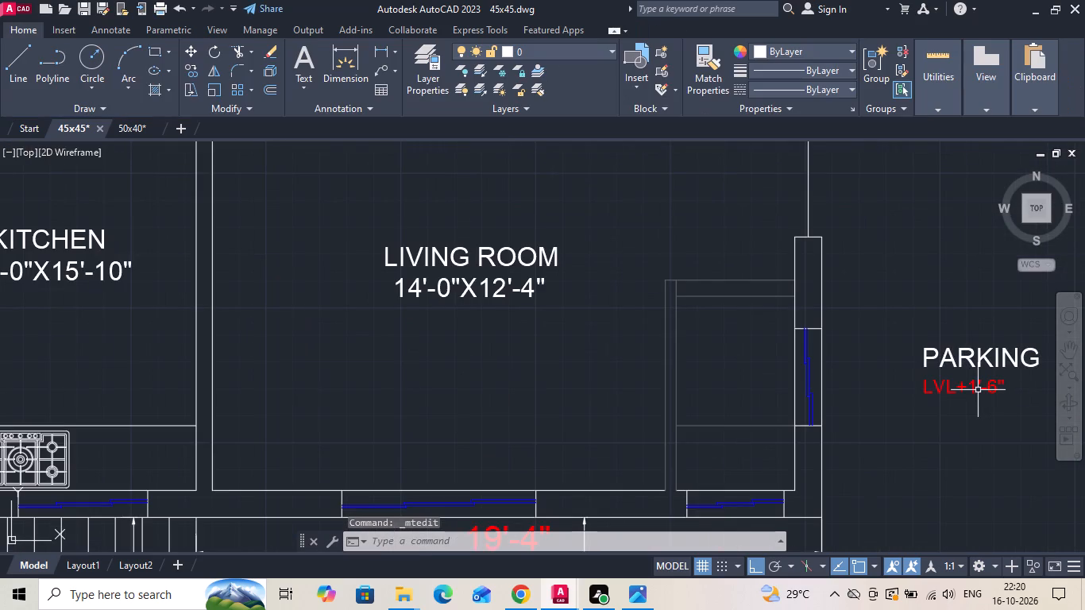
pyautogui.doubleClick(977, 389)
pyautogui.tripleClick(975, 386)
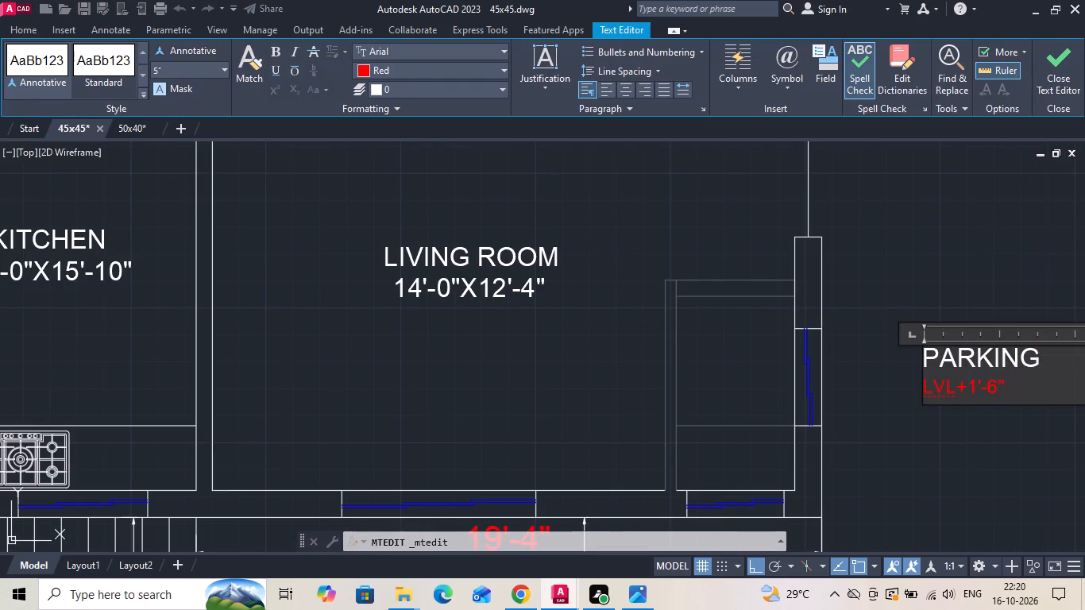
pyautogui.click(923, 383)
pyautogui.press('space')
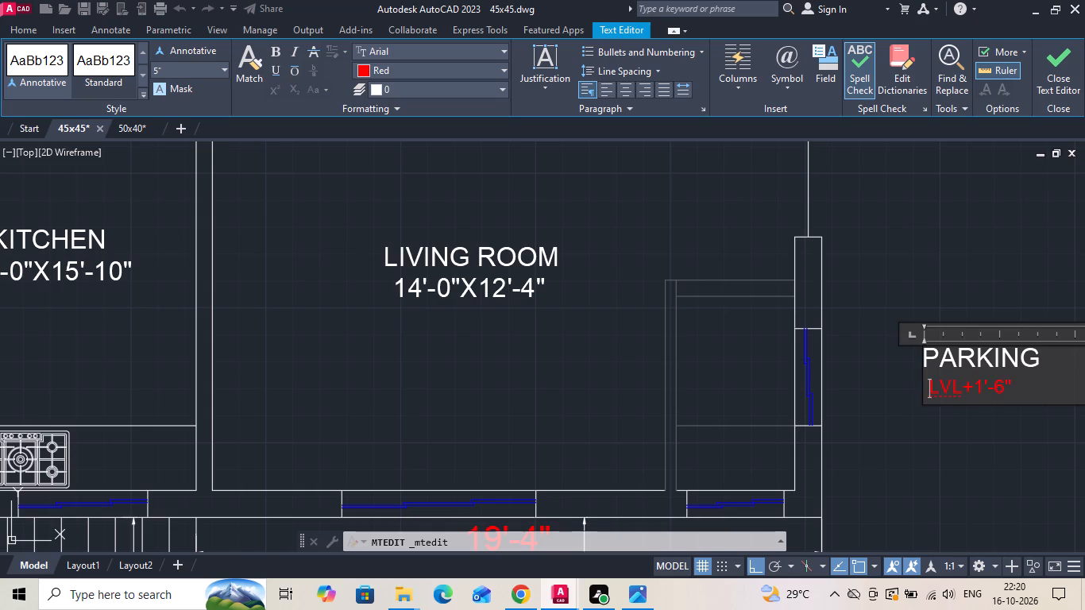
pyautogui.press('space')
pyautogui.press('space')
pyautogui.press('space')
pyautogui.click(933, 432)
# Copy the LIVING ROOM label about 11'-3" straight down into the empty space beside the staircase.
pyautogui.scroll(-2, 914, 374)
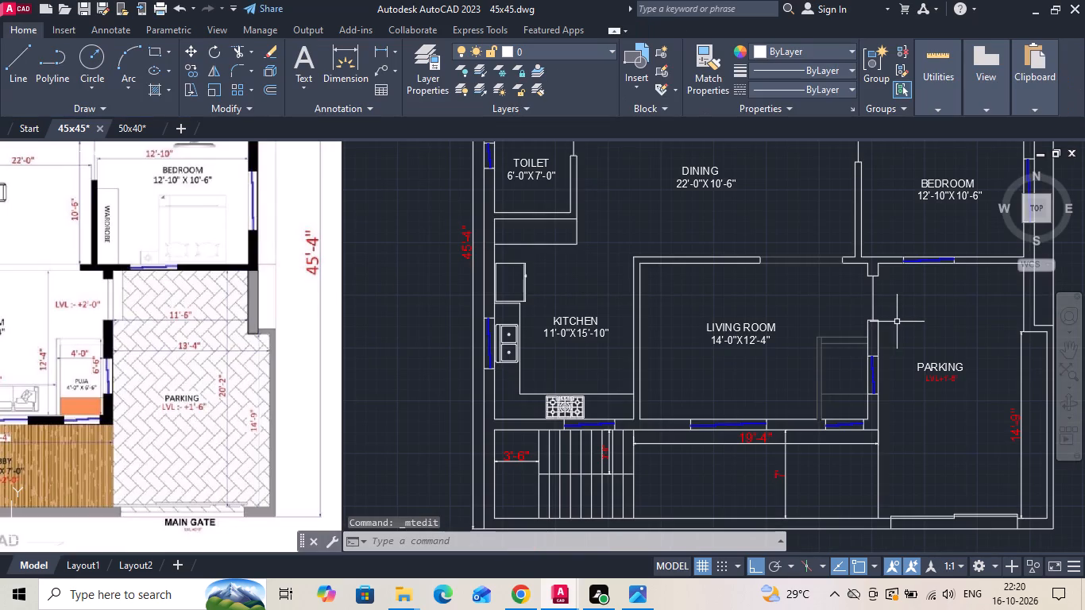
pyautogui.scroll(-1, 905, 330)
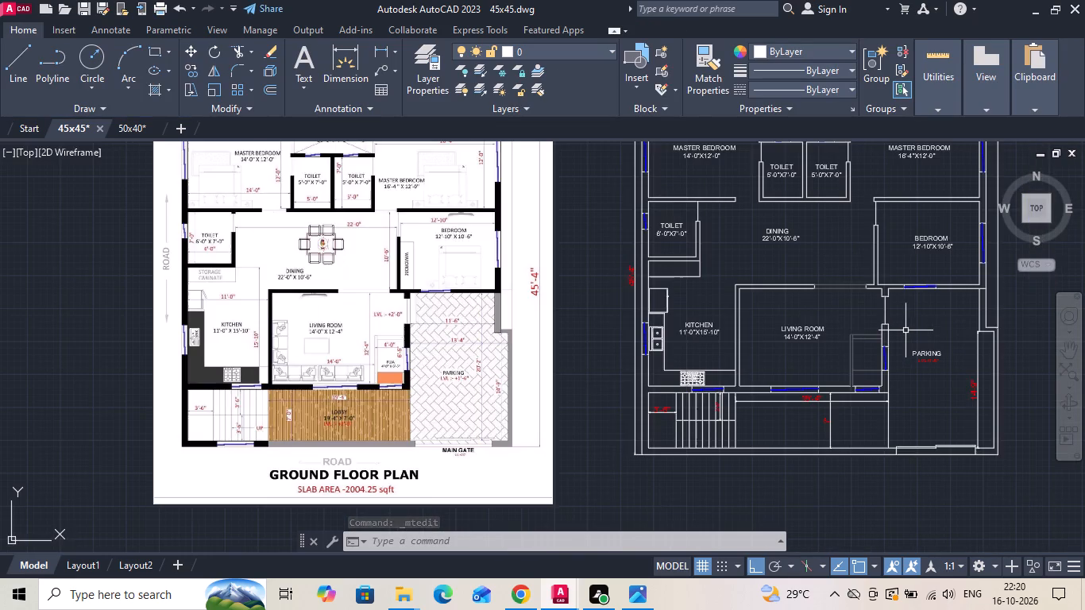
pyautogui.scroll(2, 792, 431)
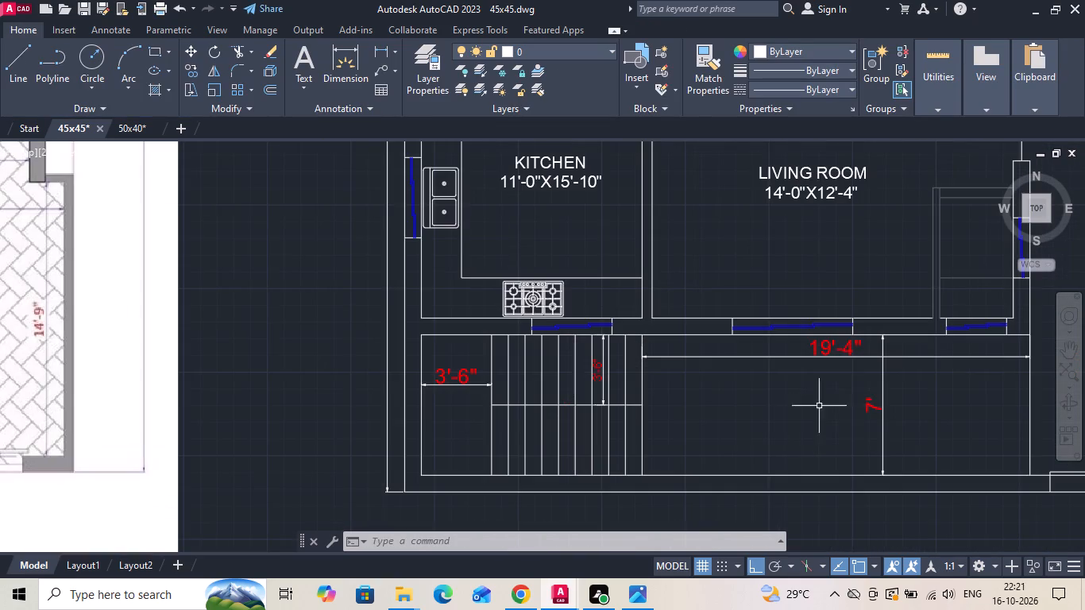
pyautogui.click(795, 180)
pyautogui.rightClick(763, 191)
pyautogui.click(823, 308)
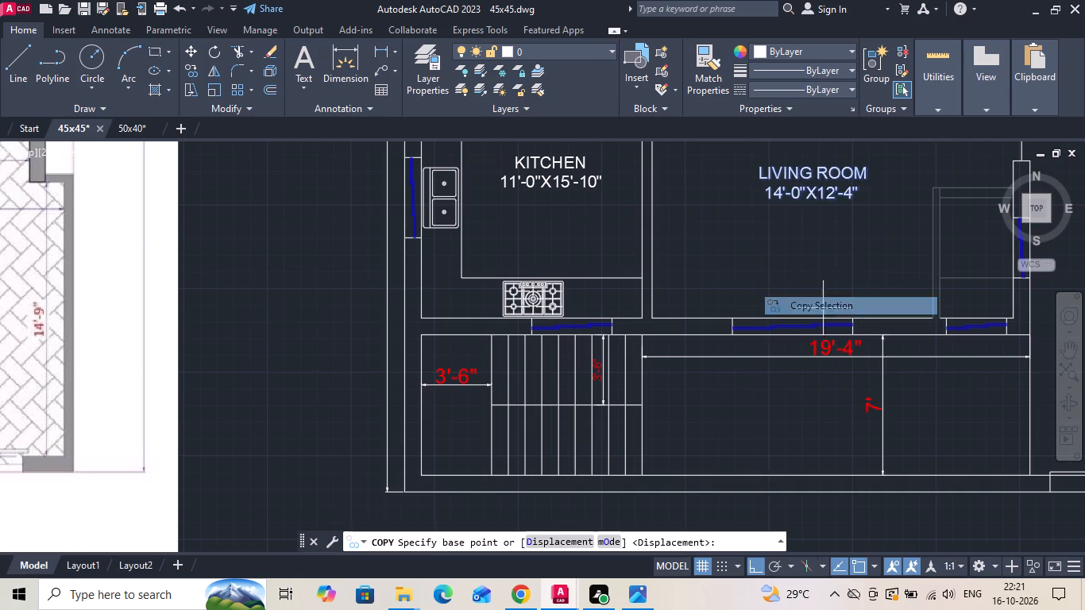
pyautogui.moveTo(828, 229); pyautogui.dragTo(831, 246)
pyautogui.click(851, 455)
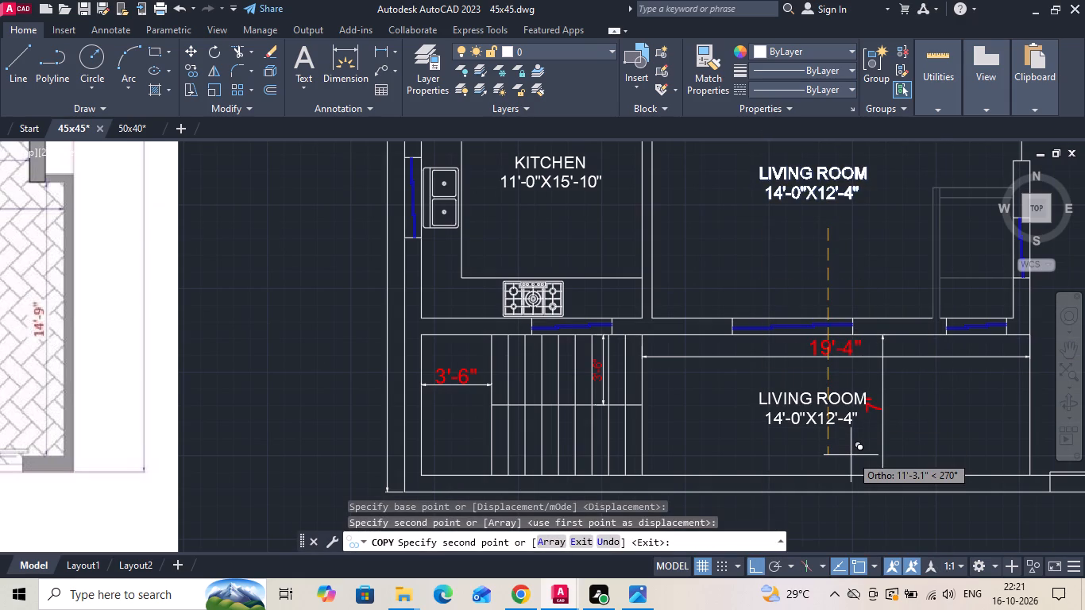
pyautogui.scroll(-2, 859, 411)
pyautogui.press('Escape')
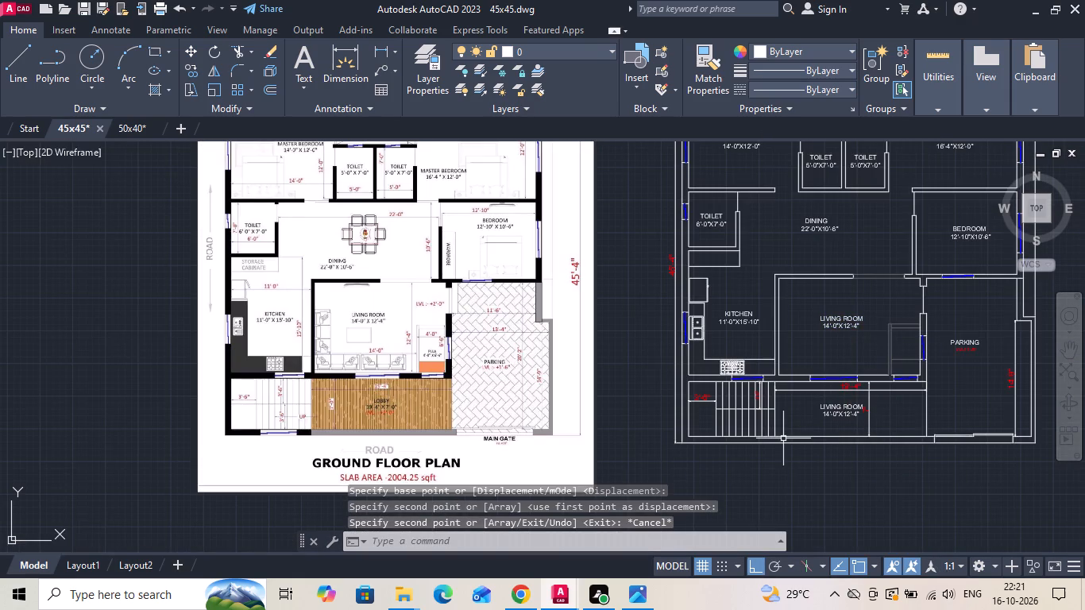
# Extend the vertical line between the staircase and the lobby down to the outer wall line.
pyautogui.scroll(2, 782, 438)
pyautogui.write('EX')
pyautogui.press('space')
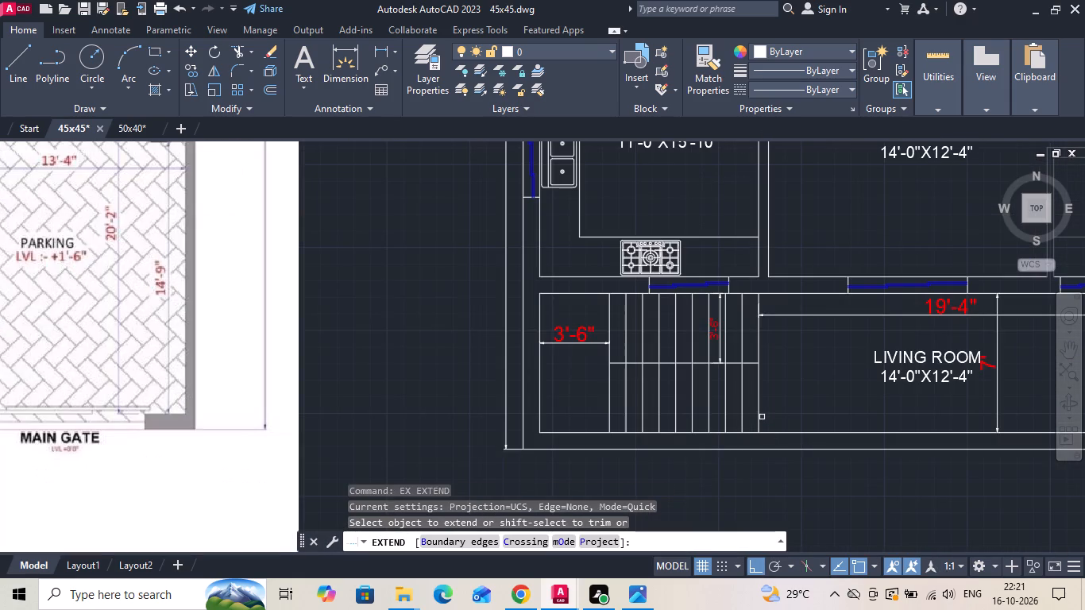
pyautogui.click(757, 412)
pyautogui.scroll(-1, 754, 423)
pyautogui.press('Escape')
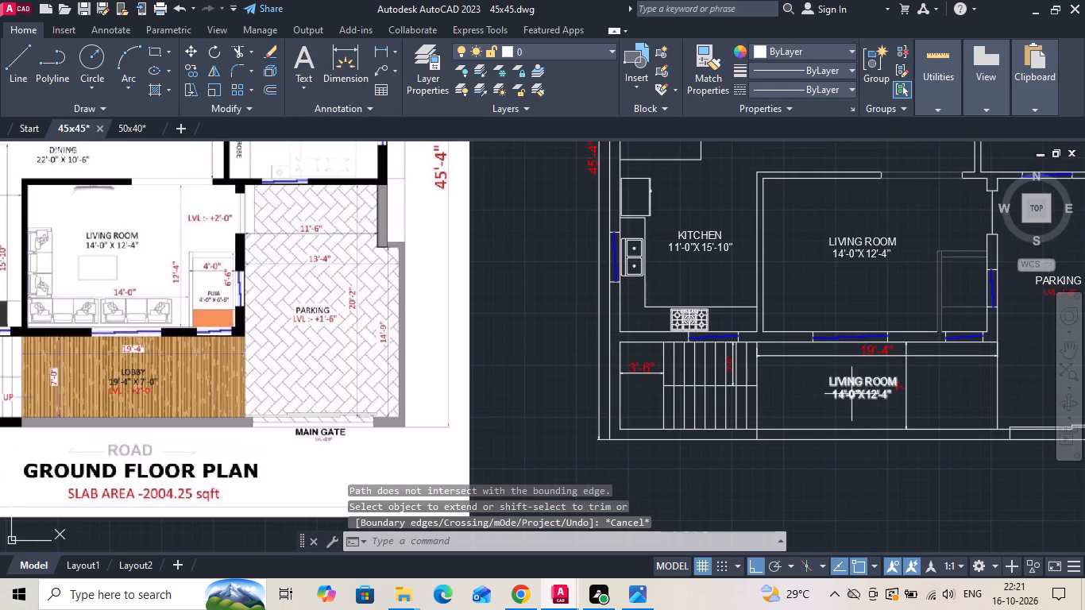
# Replace the copied label's room name with LOBBY and remove the leading space from its size line.
pyautogui.doubleClick(851, 390)
pyautogui.scroll(2, 922, 384)
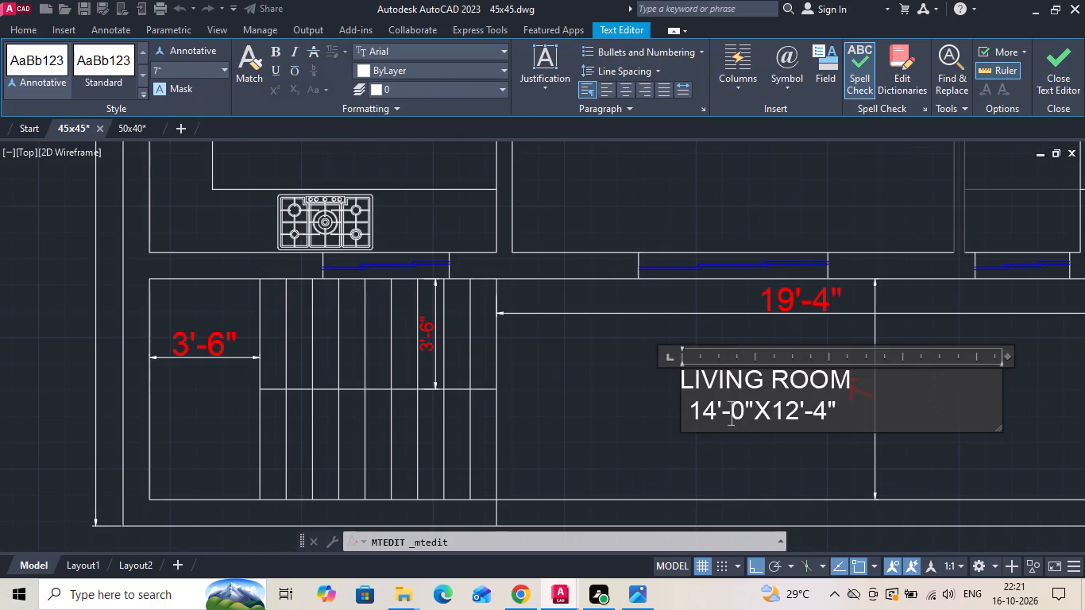
pyautogui.moveTo(890, 380); pyautogui.dragTo(670, 365)
pyautogui.press('BackSpace')
pyautogui.write('LOBBY')
pyautogui.press('Return')
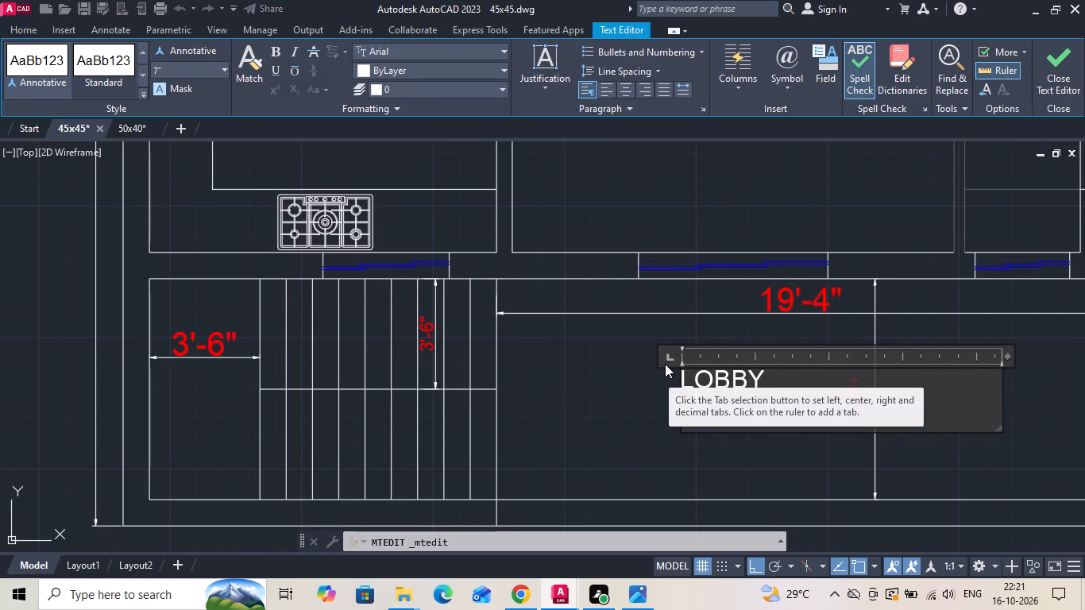
pyautogui.scroll(-1, 1041, 381)
pyautogui.click(826, 404)
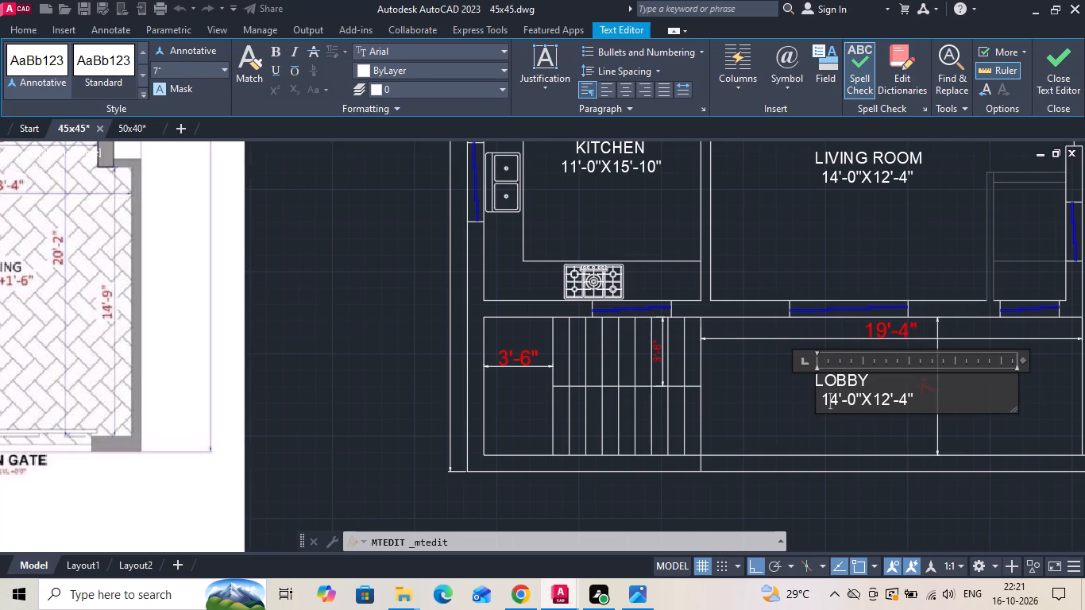
pyautogui.click(821, 408)
pyautogui.press('BackSpace')
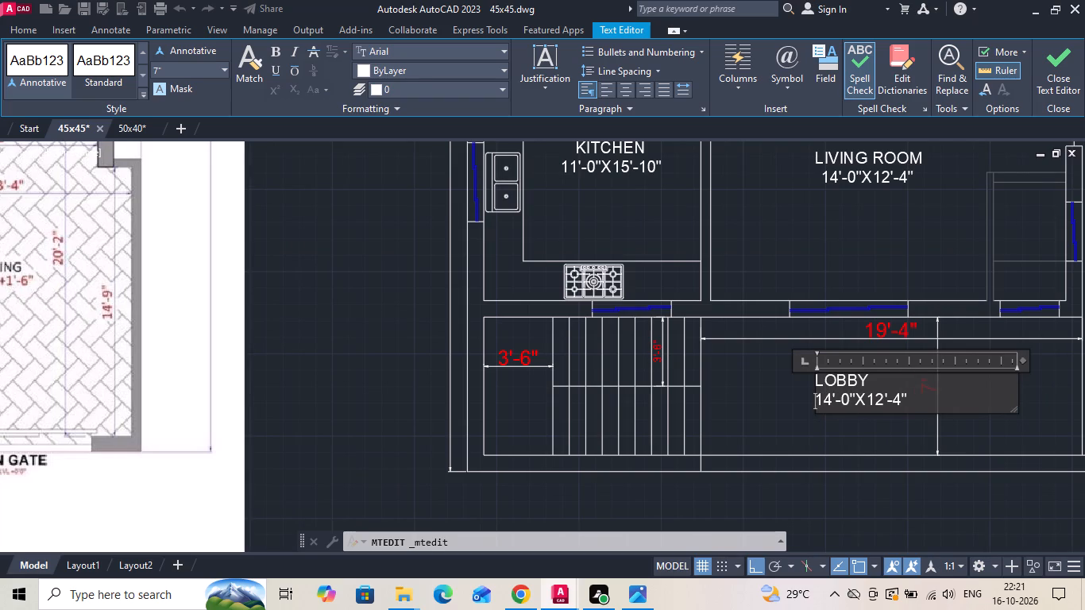
# Change the first dimension in the LOBBY label's size line to 19'-4".
pyautogui.scroll(-1, 845, 426)
pyautogui.scroll(2, 861, 411)
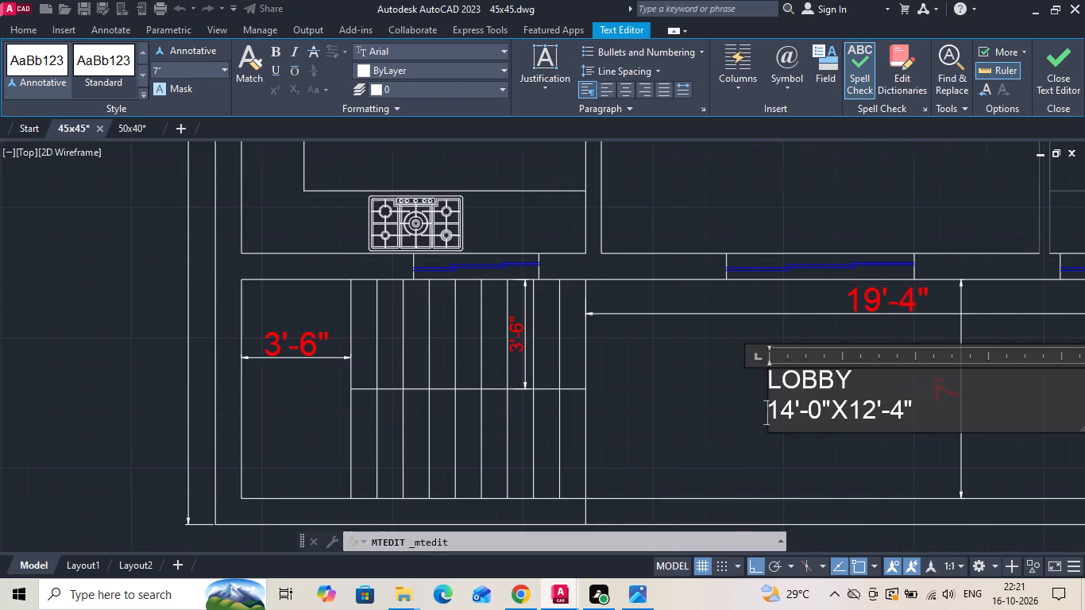
pyautogui.click(790, 415)
pyautogui.press('BackSpace')
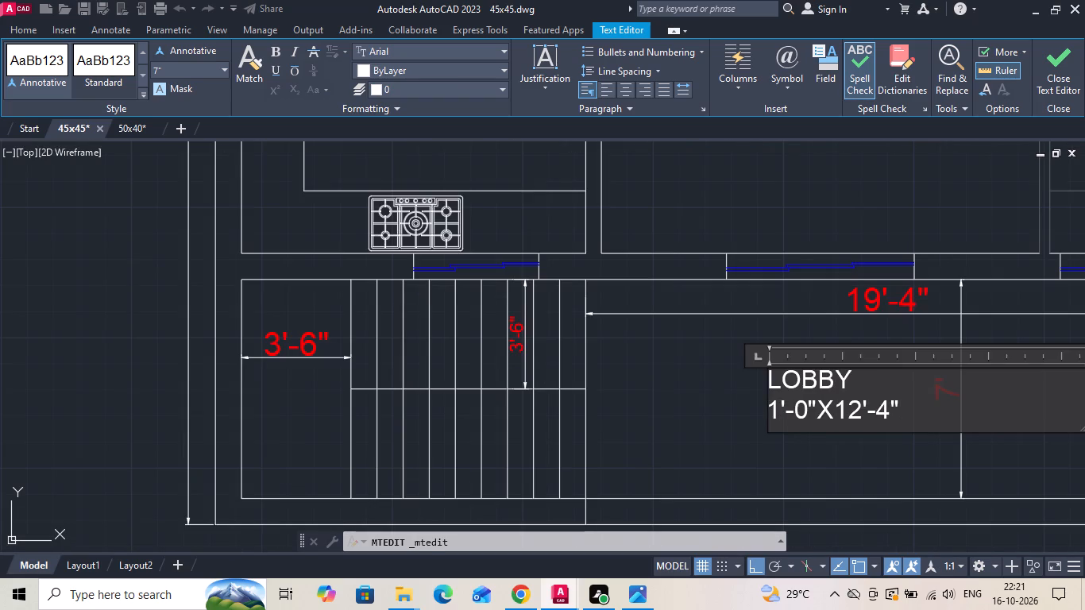
pyautogui.click(807, 417)
pyautogui.click(774, 414)
pyautogui.press('9')
pyautogui.click(824, 414)
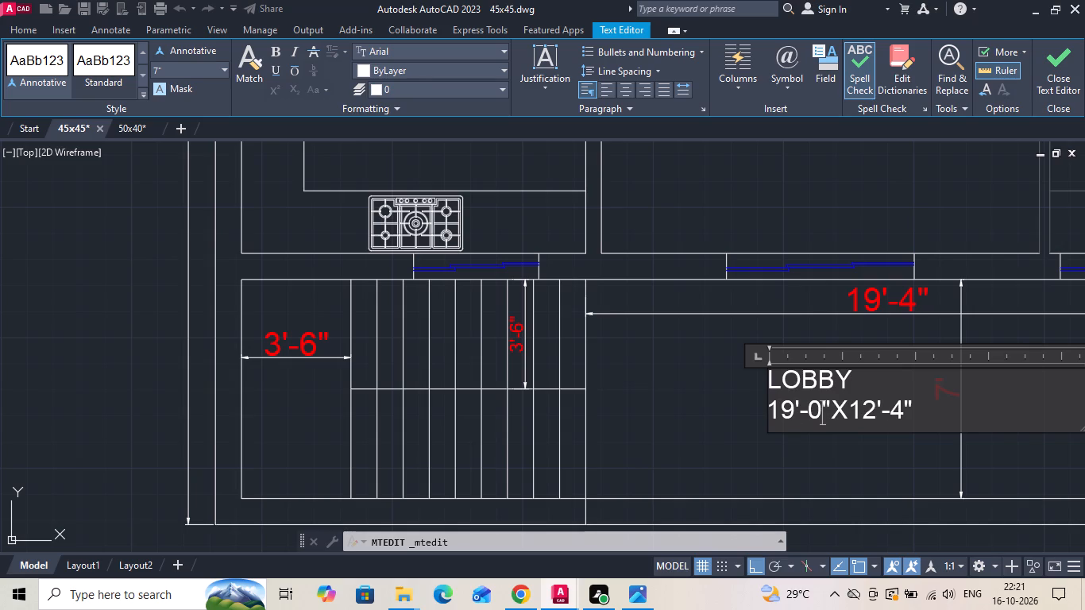
pyautogui.press('BackSpace')
pyautogui.press('4')
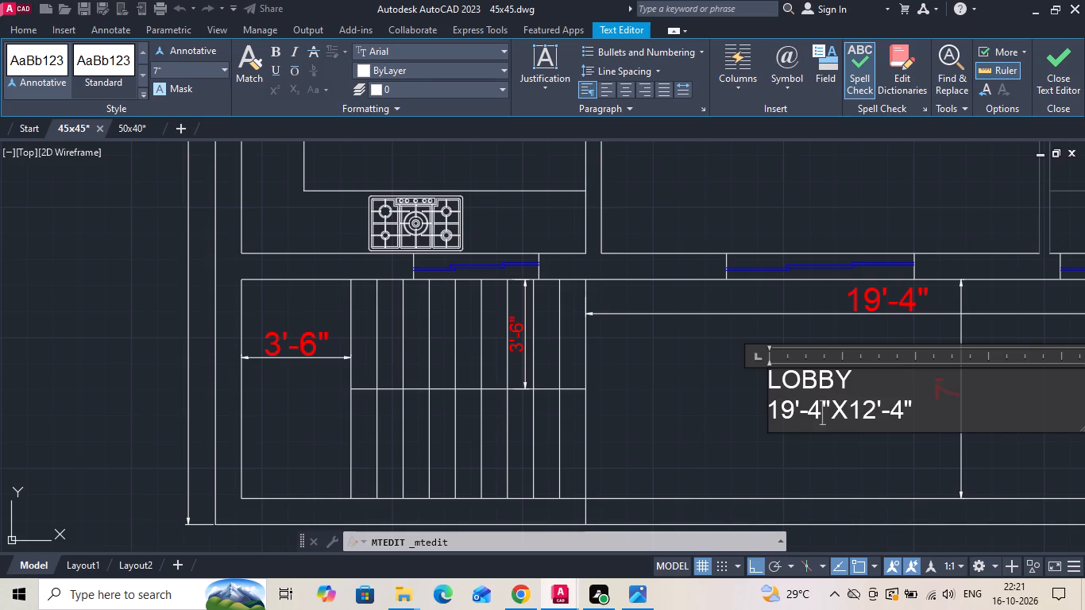
# Change the second dimension in the LOBBY label's size line to 7'-0".
pyautogui.click(871, 415)
pyautogui.press('BackSpace')
pyautogui.press('BackSpace')
pyautogui.press('7')
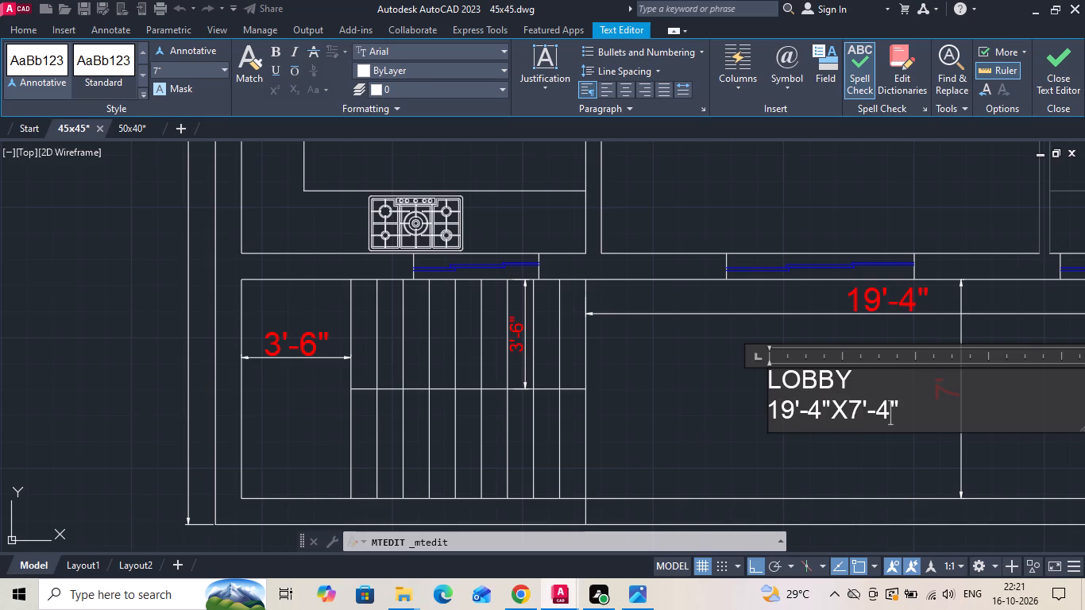
pyautogui.click(893, 415)
pyautogui.press('BackSpace')
pyautogui.press('0')
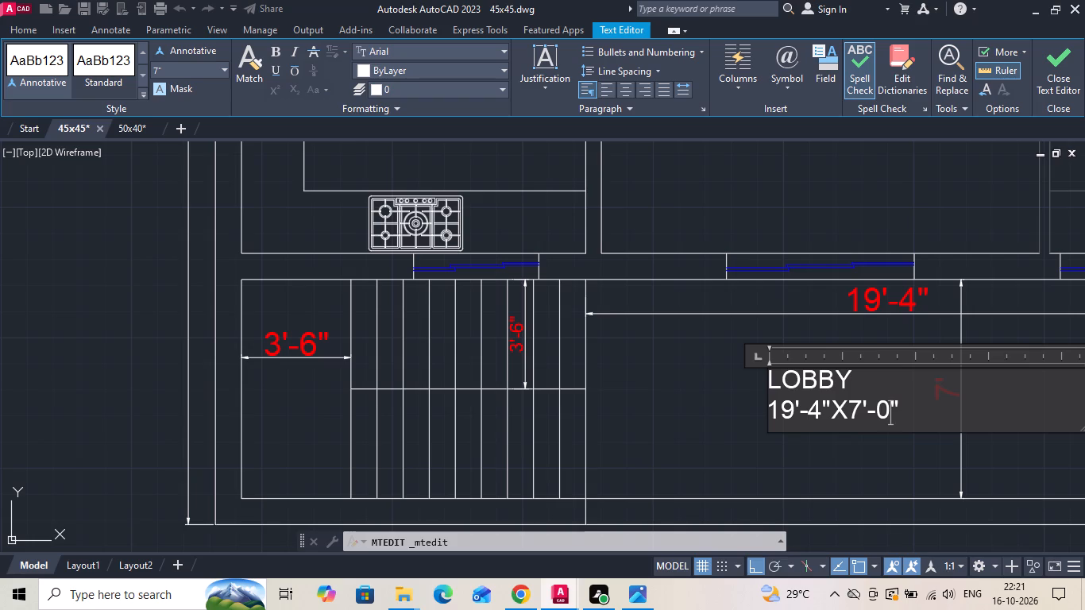
# Indent the word LOBBY with two leading spaces above its size line and finish editing the label.
pyautogui.click(774, 381)
pyautogui.press('space')
pyautogui.press('space')
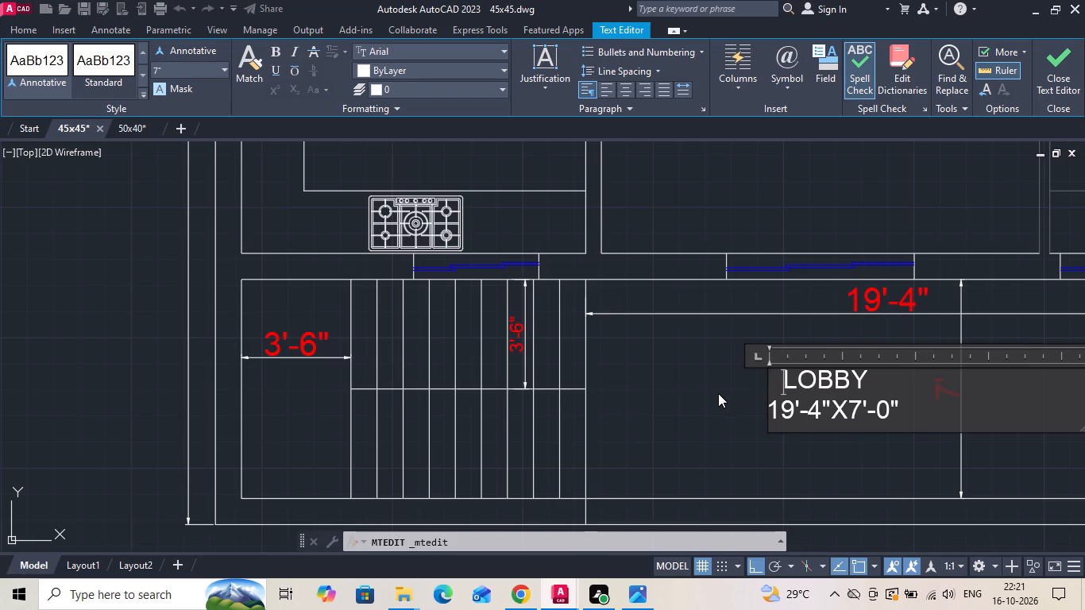
pyautogui.click(718, 393)
# Set the ISO-25 dimension style's text height to 8" and make it the current style.
pyautogui.scroll(-3, 778, 387)
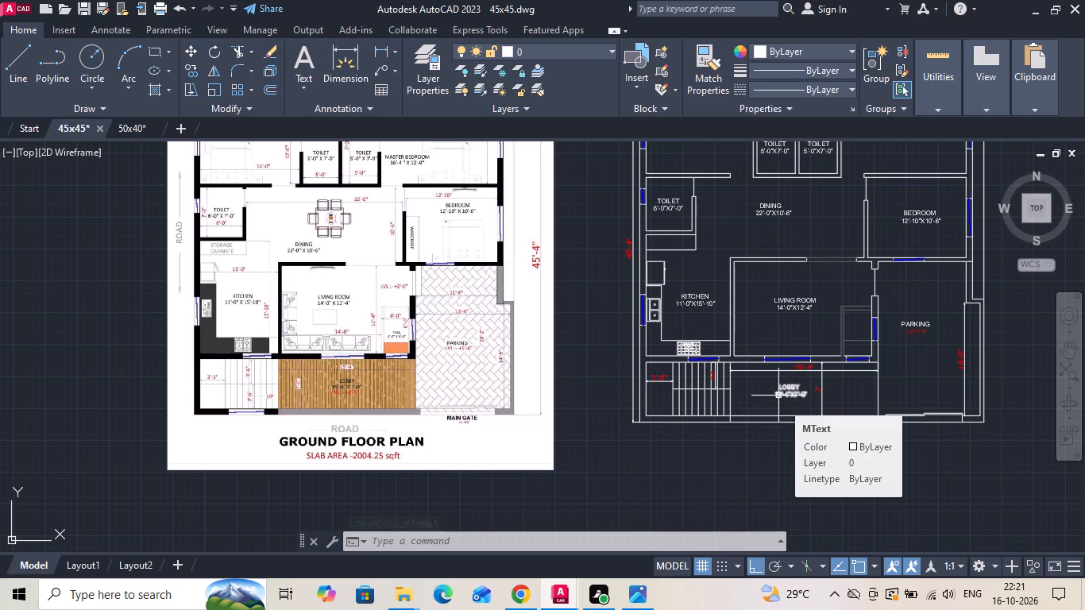
pyautogui.scroll(2, 778, 396)
pyautogui.write('D')
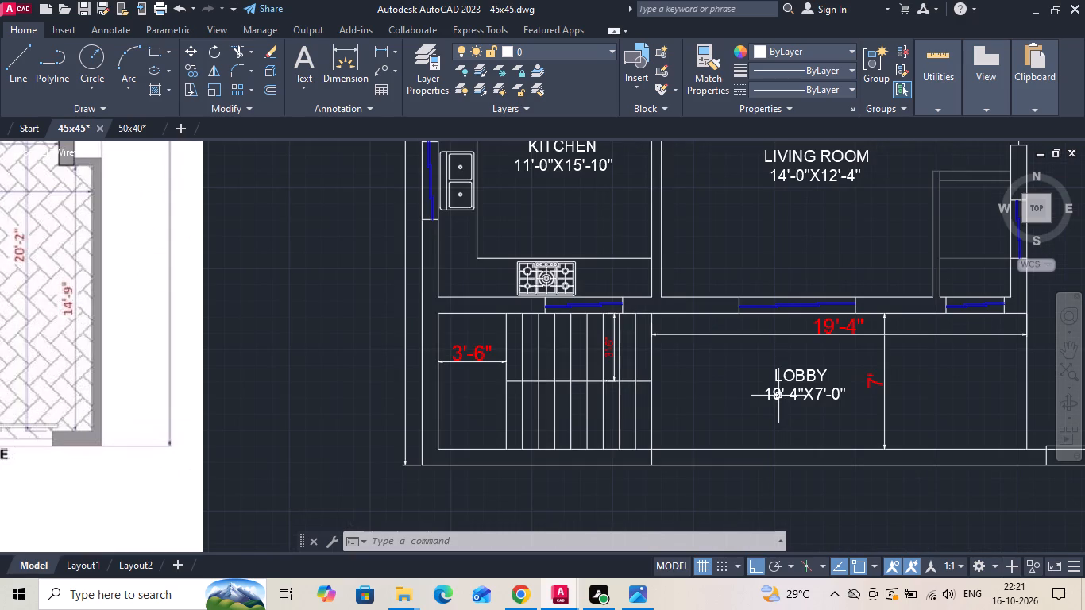
pyautogui.press('space')
pyautogui.click(728, 264)
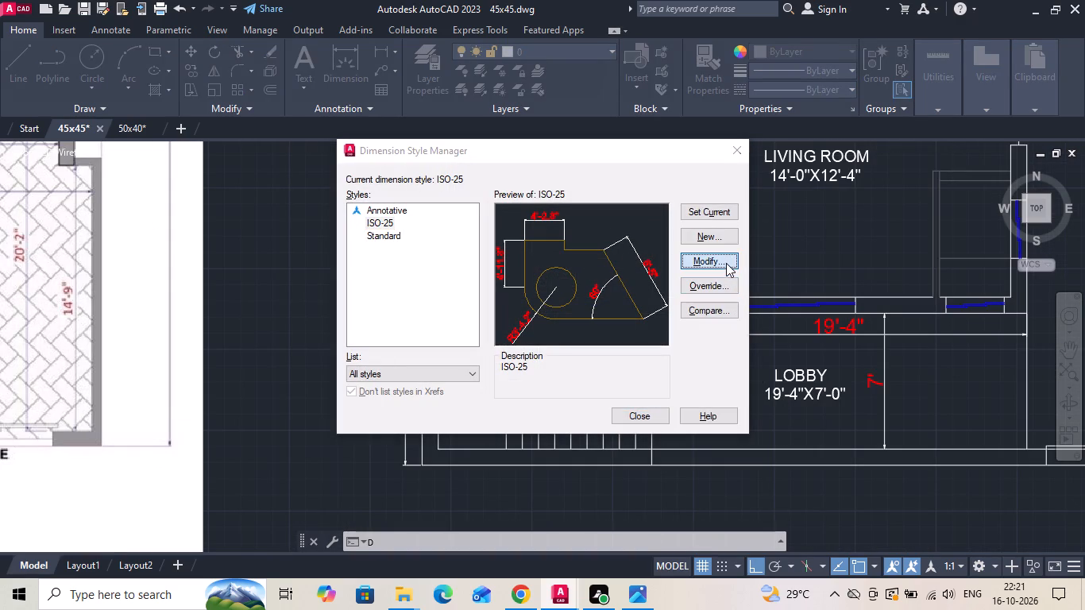
pyautogui.click(498, 223)
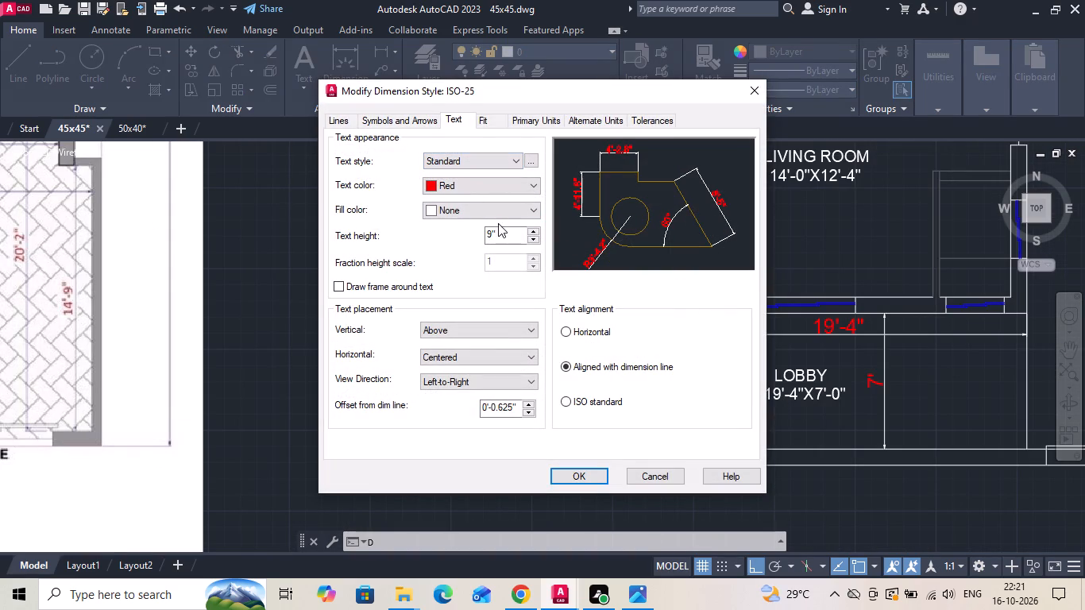
pyautogui.click(509, 237)
pyautogui.press('BackSpace')
pyautogui.press('BackSpace')
pyautogui.press('BackSpace')
pyautogui.press('BackSpace')
pyautogui.press('BackSpace')
pyautogui.write('8"')
pyautogui.press('Return')
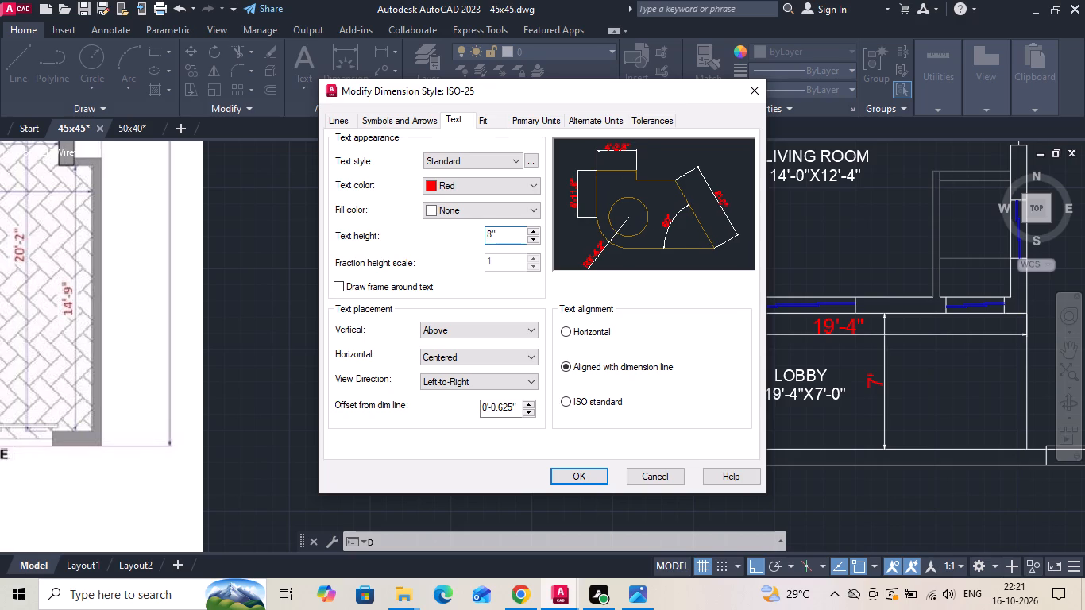
pyautogui.click(569, 477)
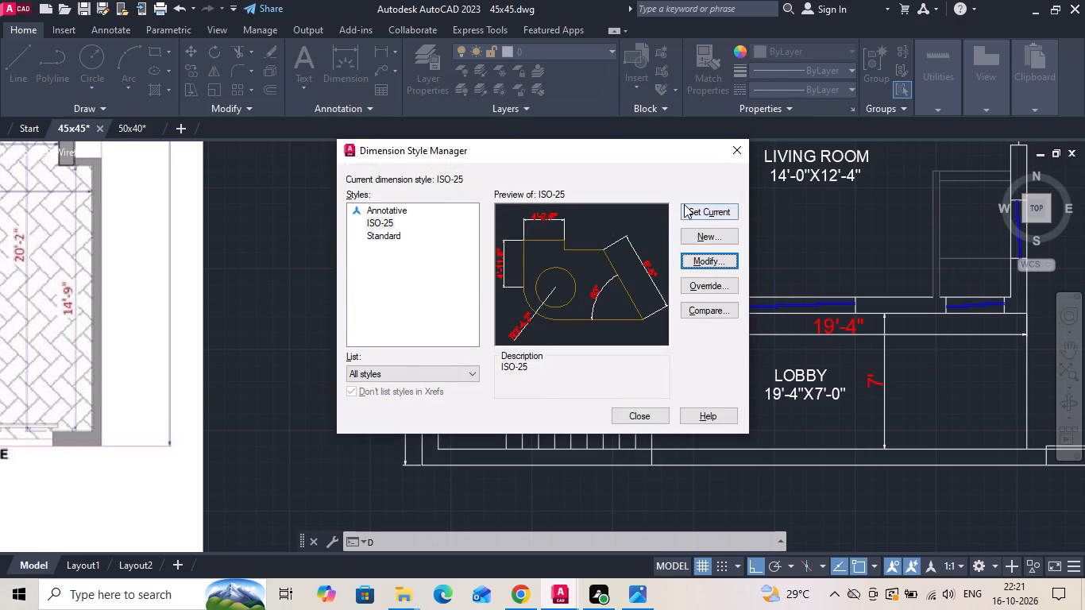
pyautogui.click(684, 204)
pyautogui.click(624, 415)
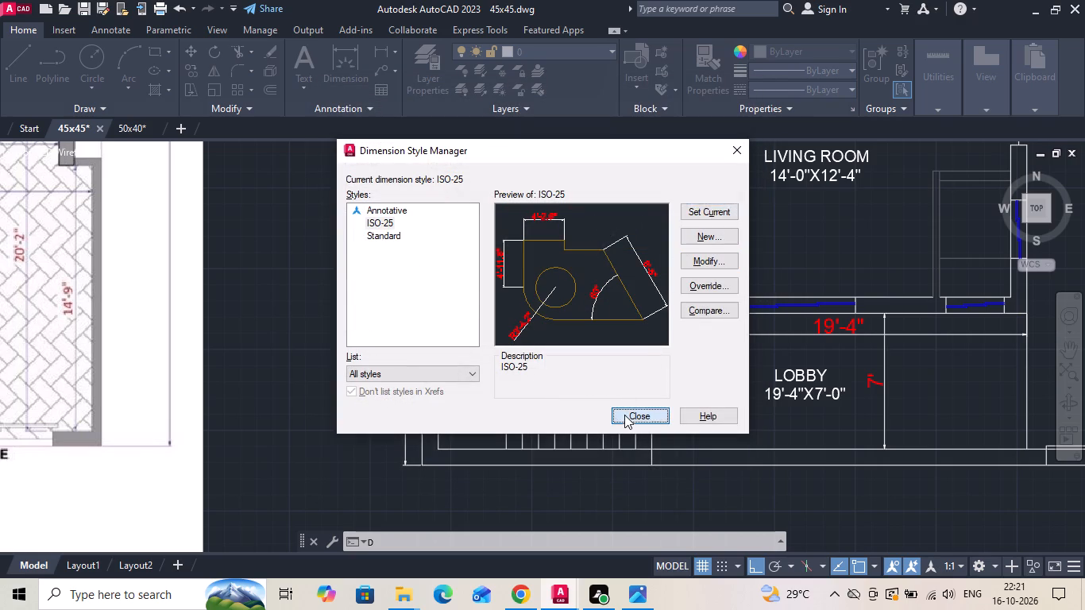
# Copy the PARKING label horizontally into the small room in the living room's corner beside the parking wall.
pyautogui.scroll(-1, 624, 415)
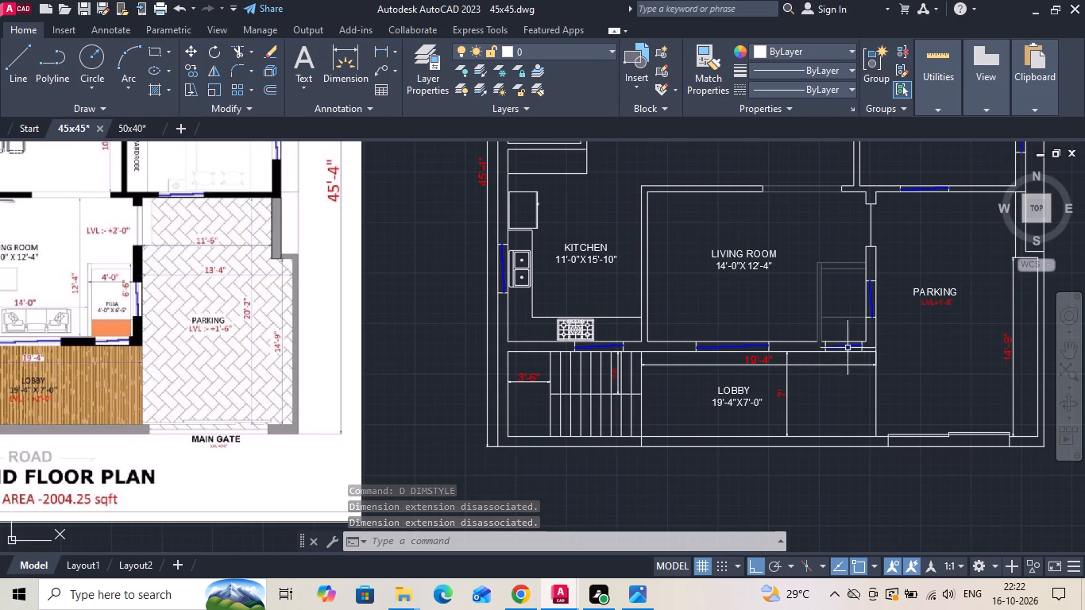
pyautogui.click(928, 302)
pyautogui.rightClick(928, 302)
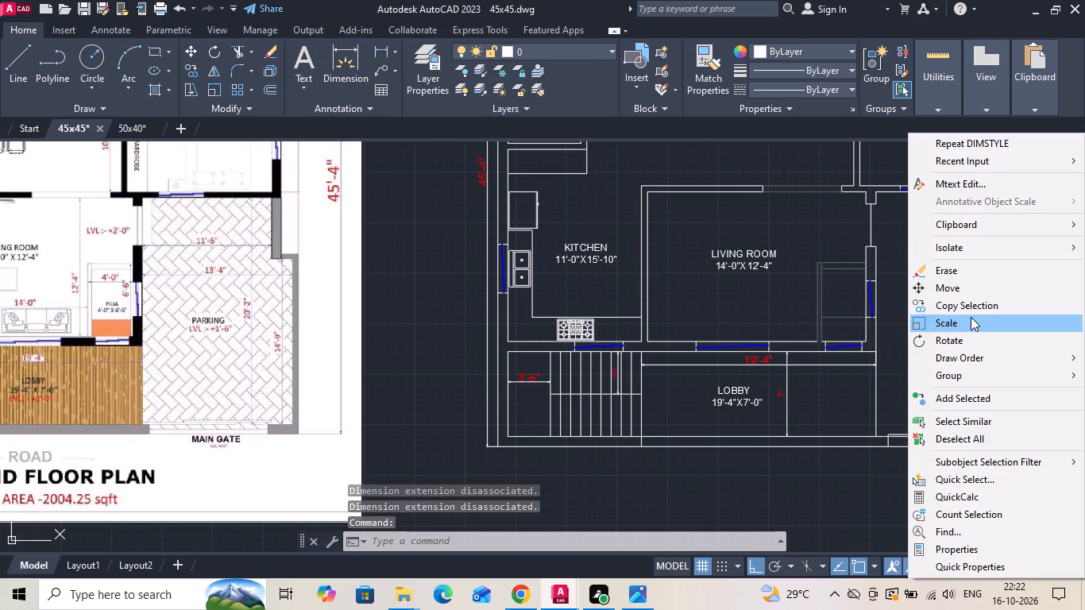
pyautogui.click(971, 313)
pyautogui.scroll(2, 940, 288)
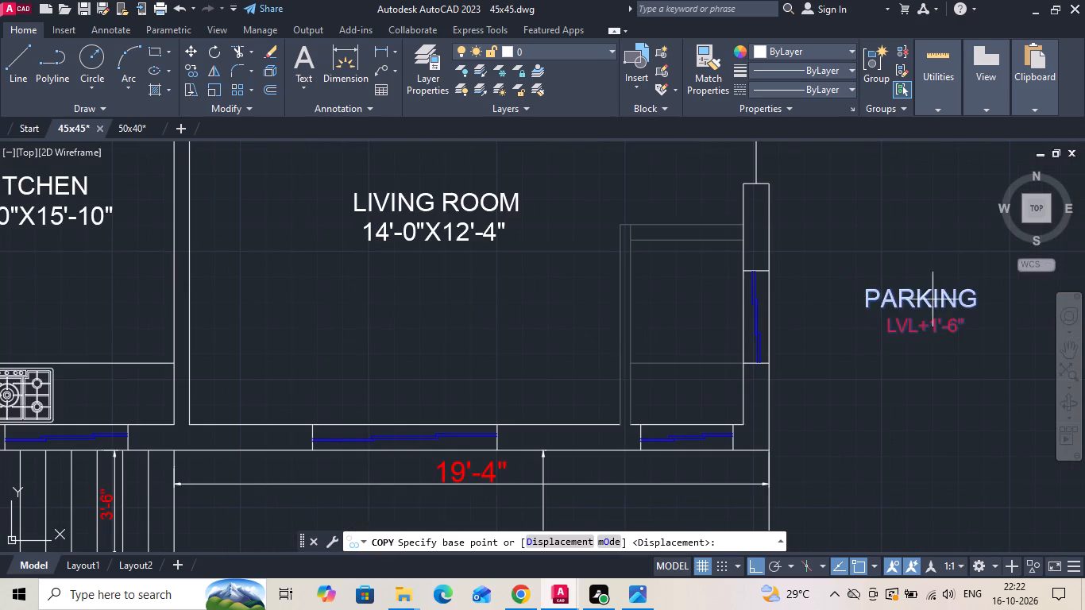
pyautogui.moveTo(932, 299); pyautogui.dragTo(913, 310)
pyautogui.click(694, 326)
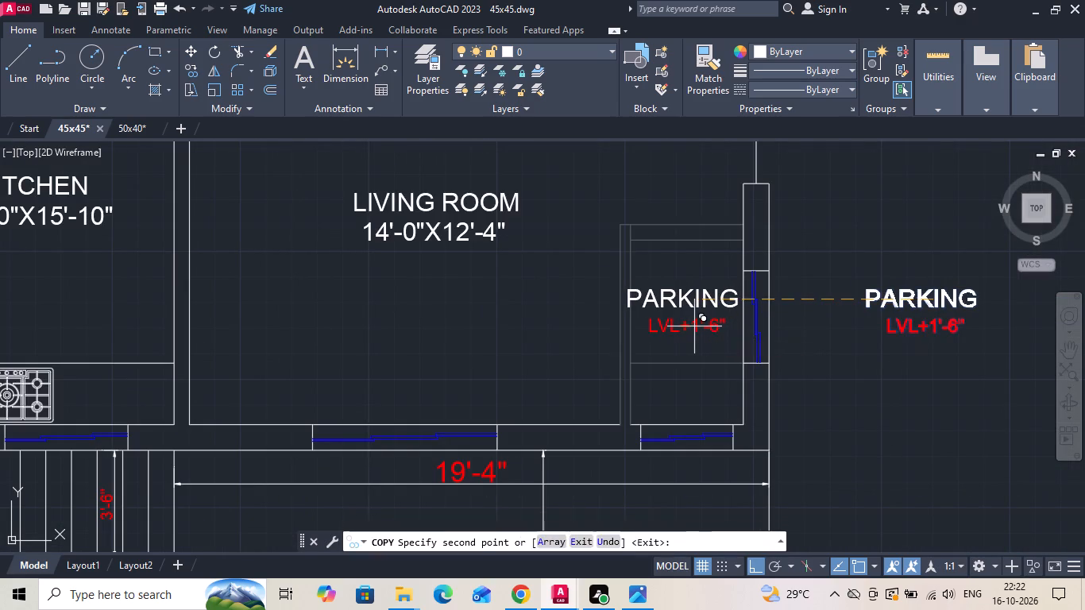
pyautogui.press('Escape')
# Set the text height of the whole copied PARKING label to 5".
pyautogui.doubleClick(692, 299)
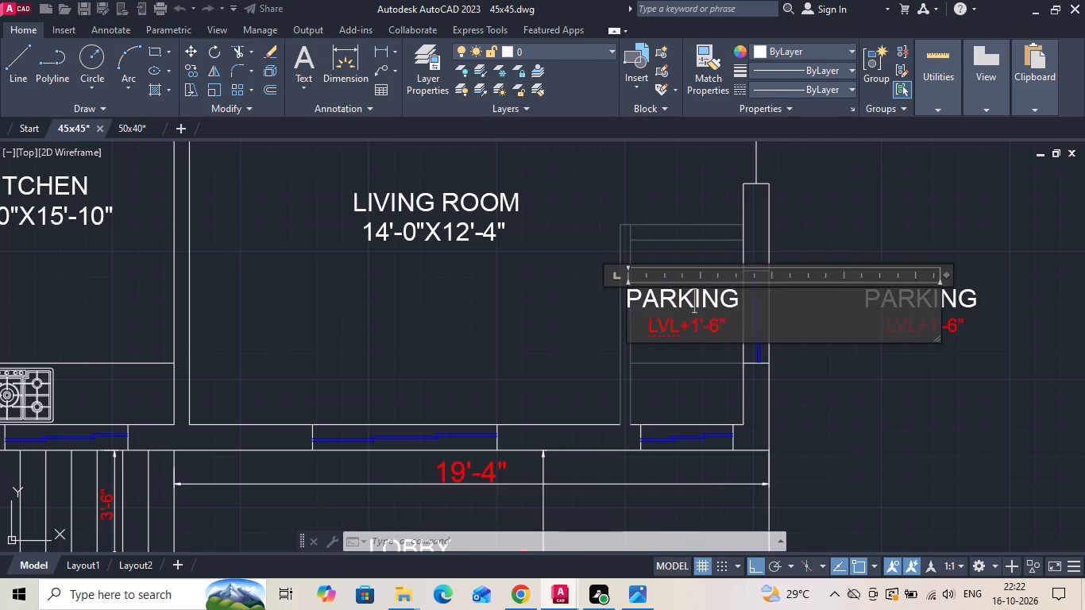
pyautogui.hotkey('ctrl', 'a')
pyautogui.click(180, 75)
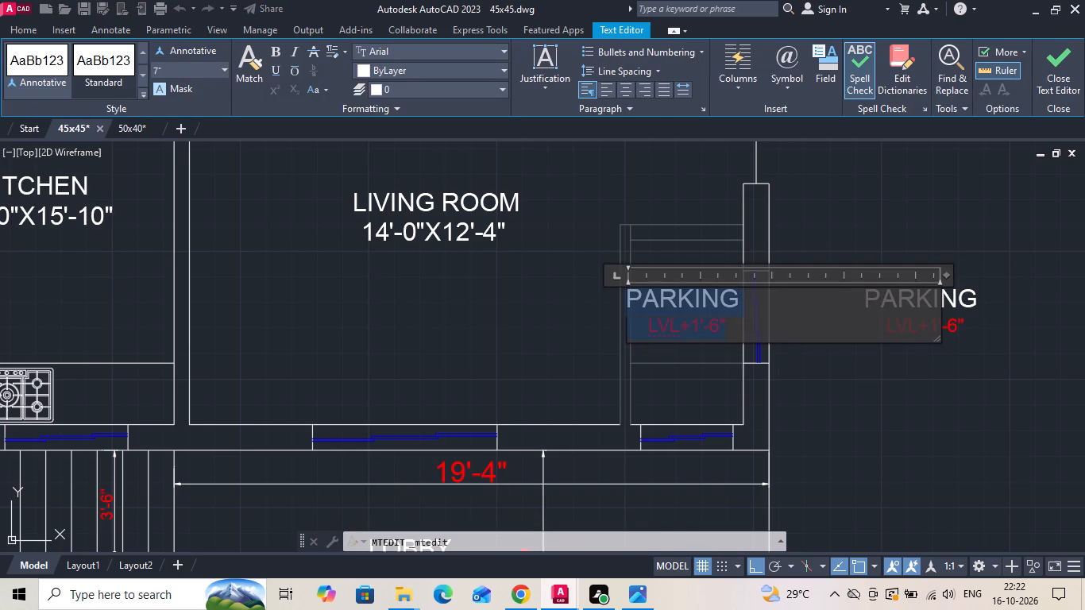
pyautogui.press('BackSpace')
pyautogui.press('5')
pyautogui.hotkey('shift', '"')
pyautogui.press('Return')
# Replace the level note in the copied label with the size 4'-0"X6'-6".
pyautogui.click(707, 319)
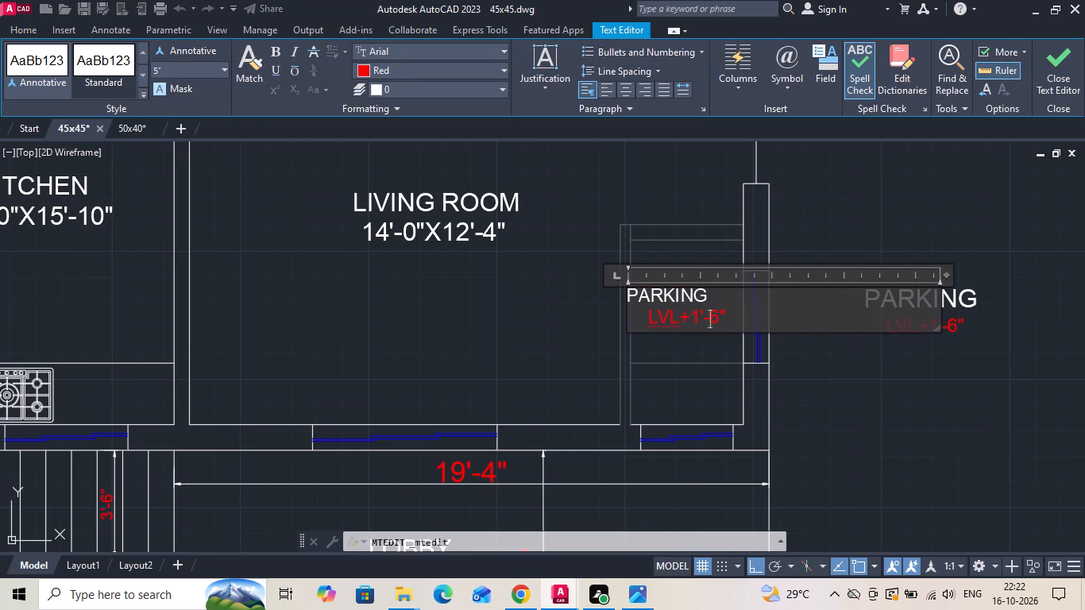
pyautogui.moveTo(731, 317); pyautogui.dragTo(585, 319)
pyautogui.press('BackSpace')
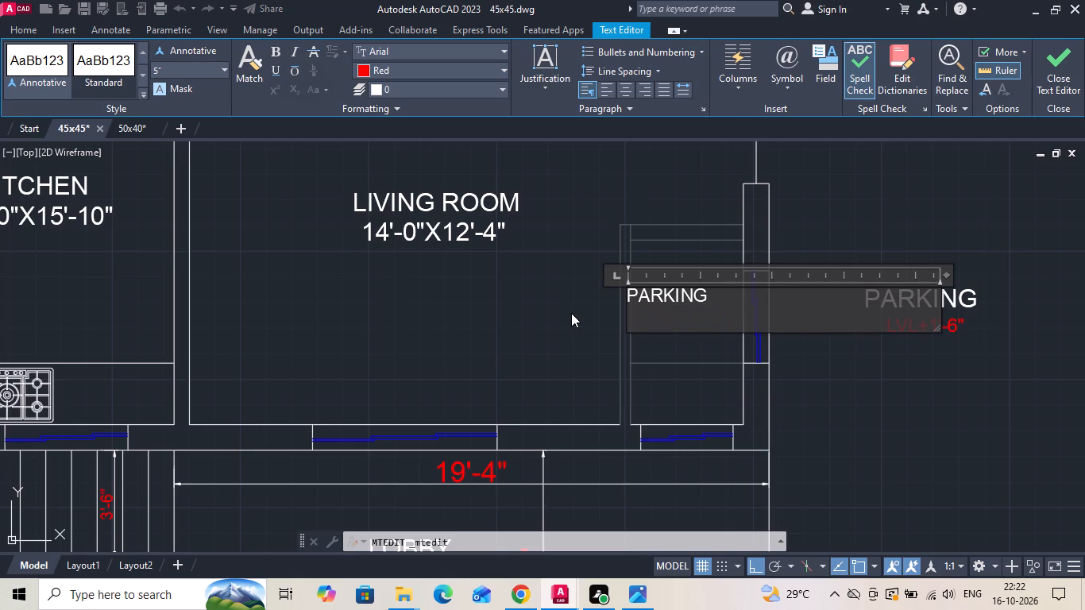
pyautogui.write("4'")
pyautogui.write('-0"')
pyautogui.press('x')
pyautogui.press('6')
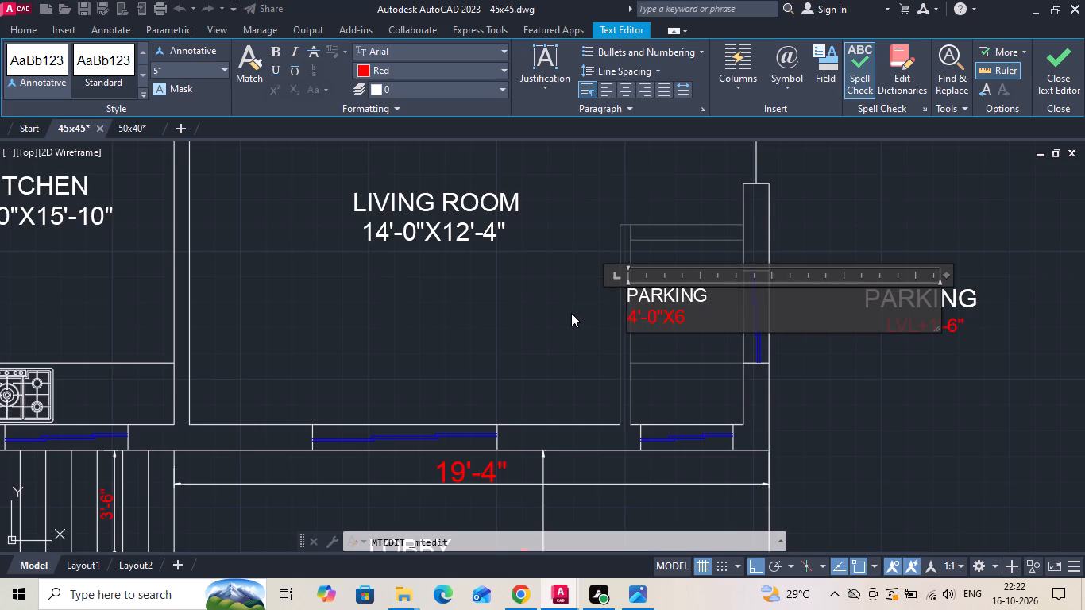
pyautogui.write('\'-6"')
# Replace the copied label's room name with PUJA on its own line above the size.
pyautogui.moveTo(716, 301); pyautogui.dragTo(581, 295)
pyautogui.press('BackSpace')
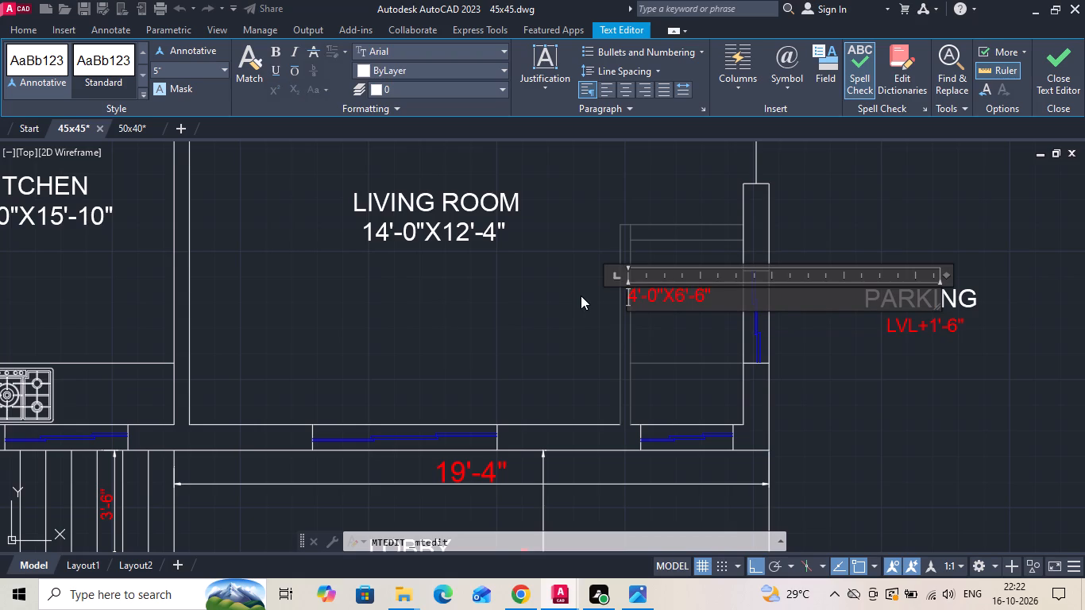
pyautogui.write('PUJA')
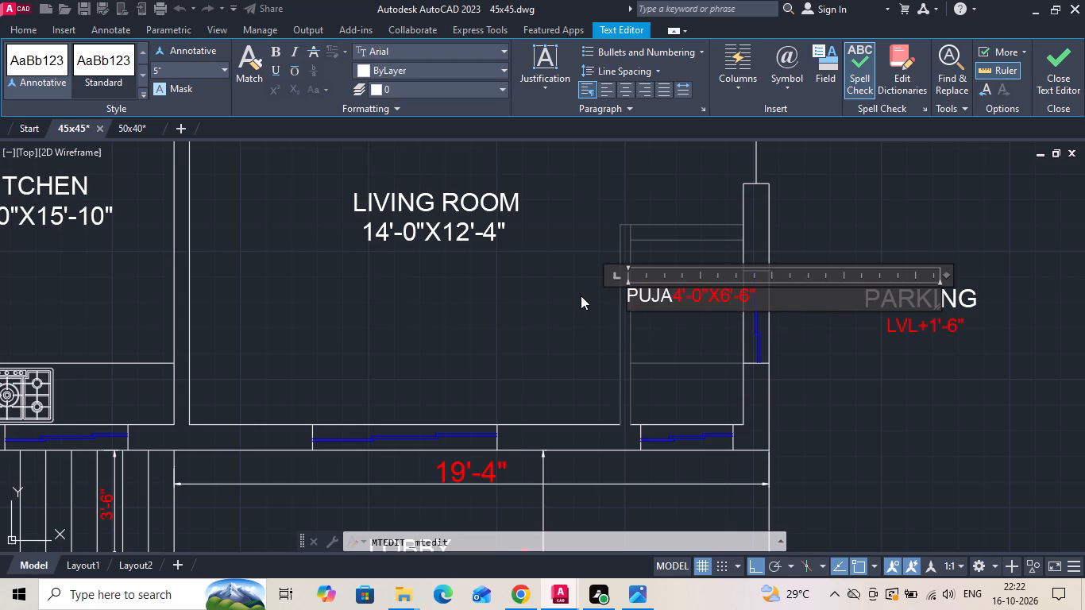
pyautogui.press('Return')
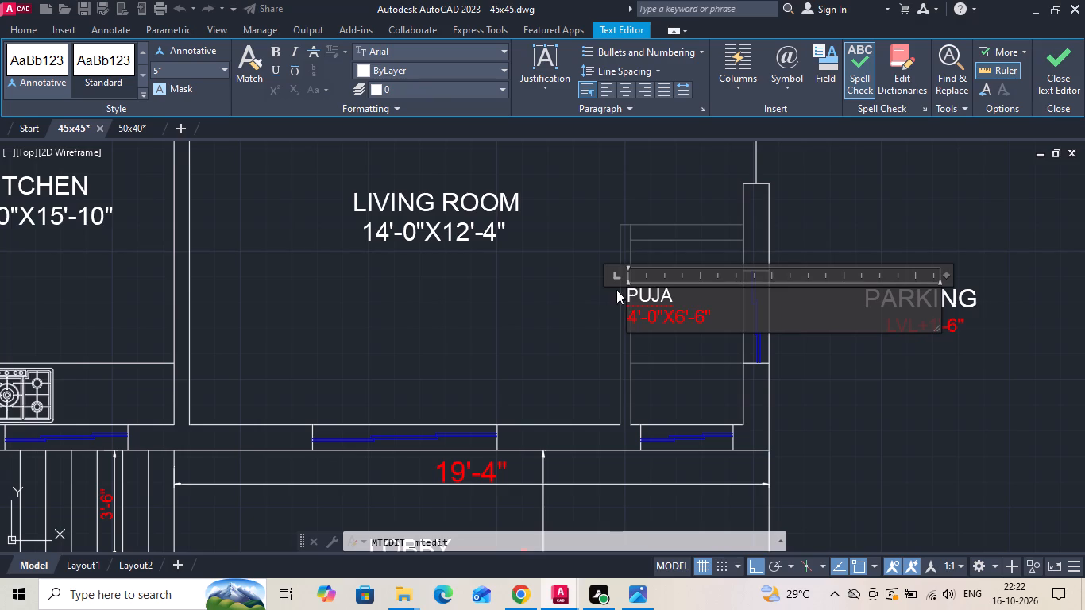
# Indent the word PUJA with four leading spaces above its size line.
pyautogui.click(626, 295)
pyautogui.doubleClick(631, 295)
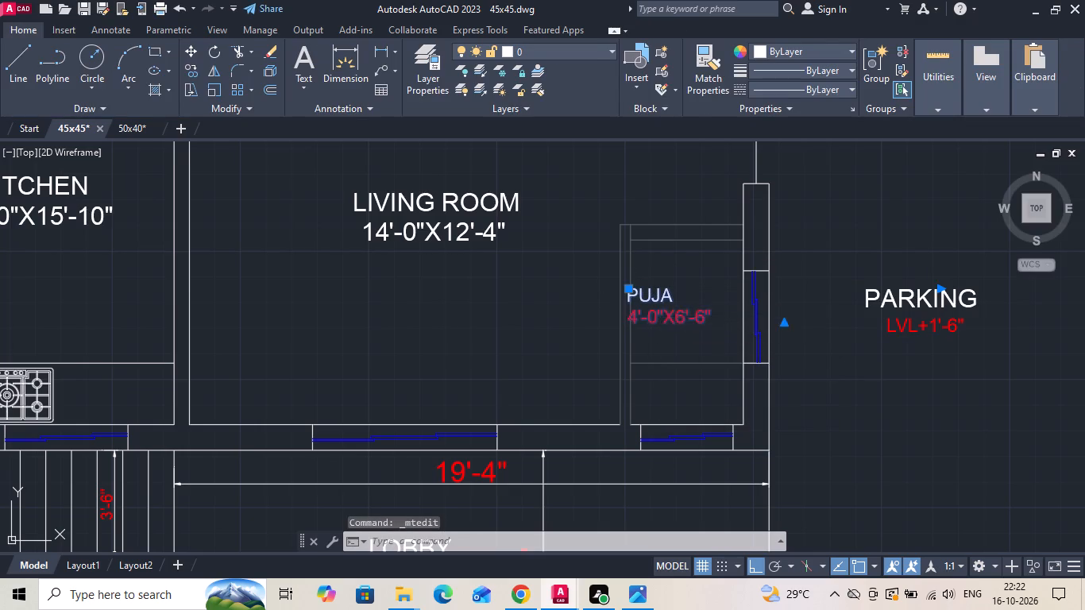
pyautogui.press('space')
pyautogui.press('space')
pyautogui.press('space')
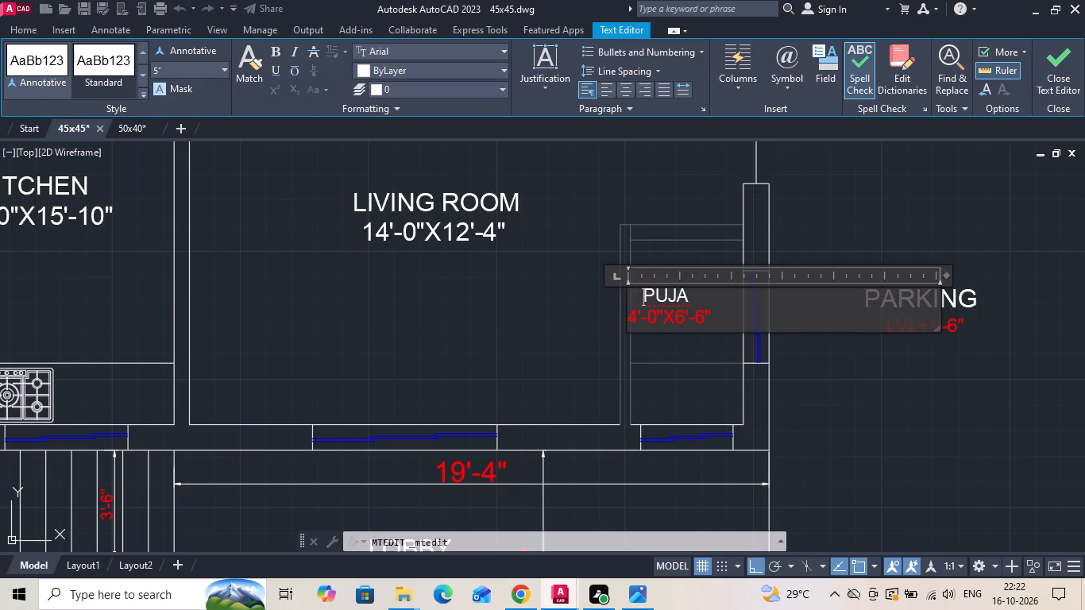
pyautogui.press('space')
# Narrow the PUJA label's text frame to just fit its size line and finish editing.
pyautogui.moveTo(938, 298); pyautogui.dragTo(868, 302)
pyautogui.moveTo(751, 302); pyautogui.dragTo(731, 302)
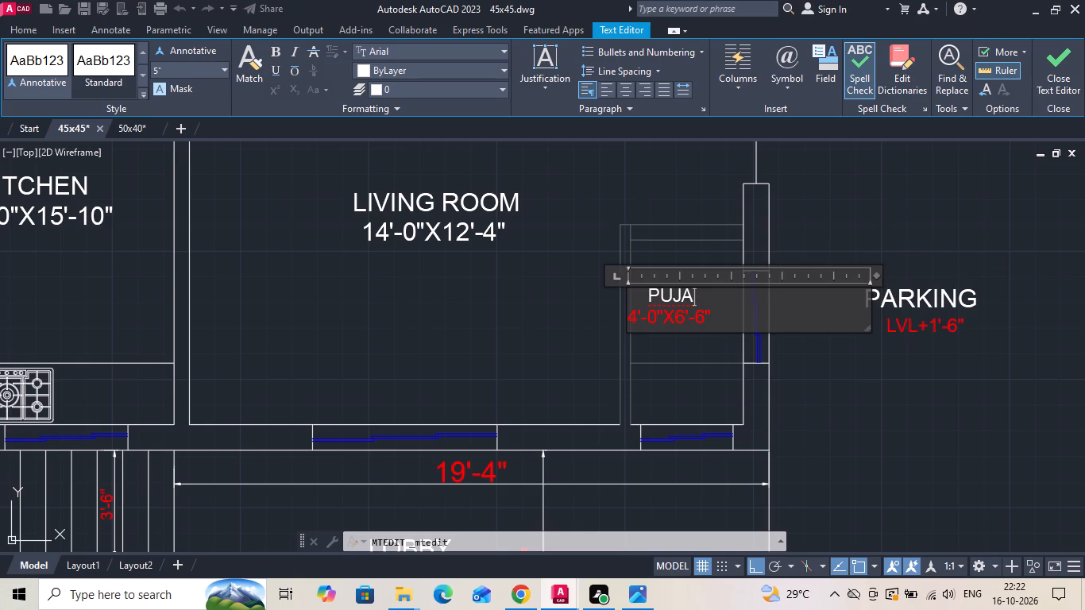
pyautogui.moveTo(871, 304); pyautogui.dragTo(714, 319)
pyautogui.click(702, 340)
# Move the PUJA label horizontally about 10.5" toward the parking wall to centre it in its room.
pyautogui.click(701, 338)
pyautogui.click(689, 295)
pyautogui.rightClick(689, 295)
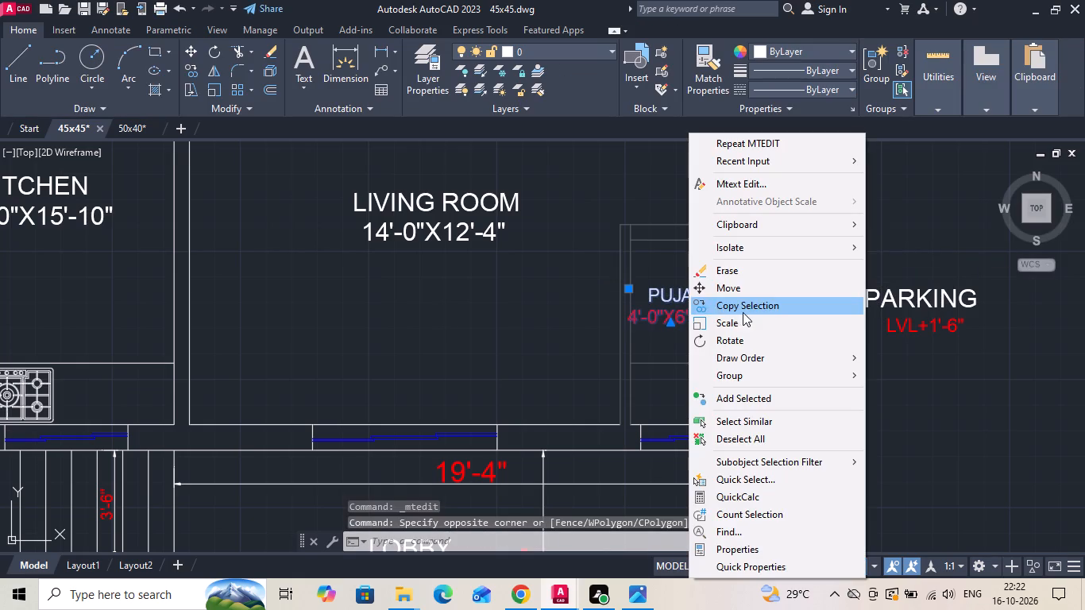
pyautogui.click(758, 295)
pyautogui.click(842, 355)
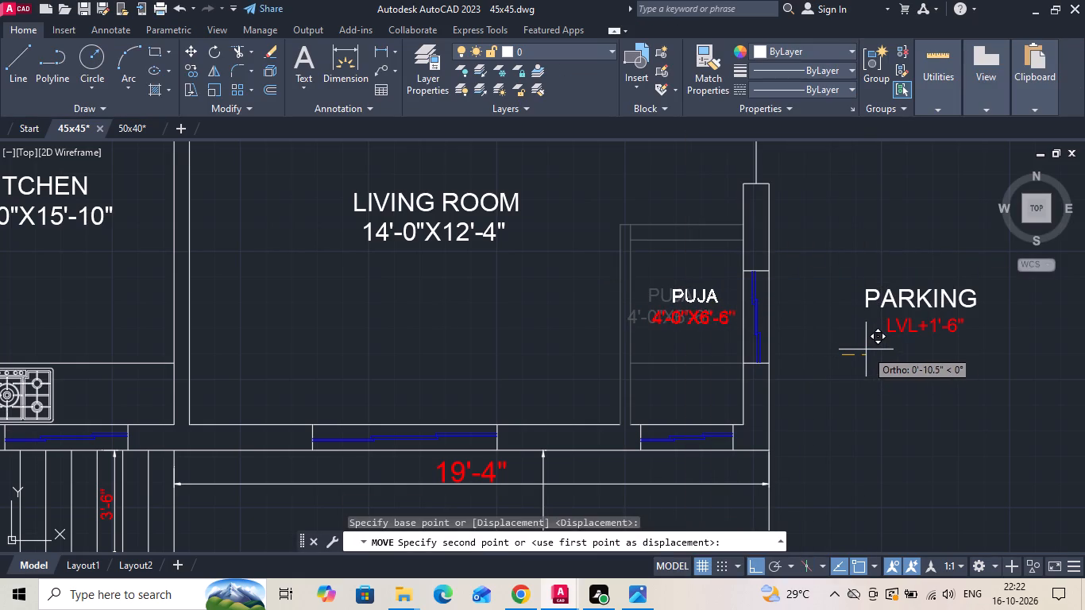
pyautogui.click(866, 349)
# Change the colour of the PUJA label's size line to ByLayer and finish editing the label.
pyautogui.doubleClick(716, 320)
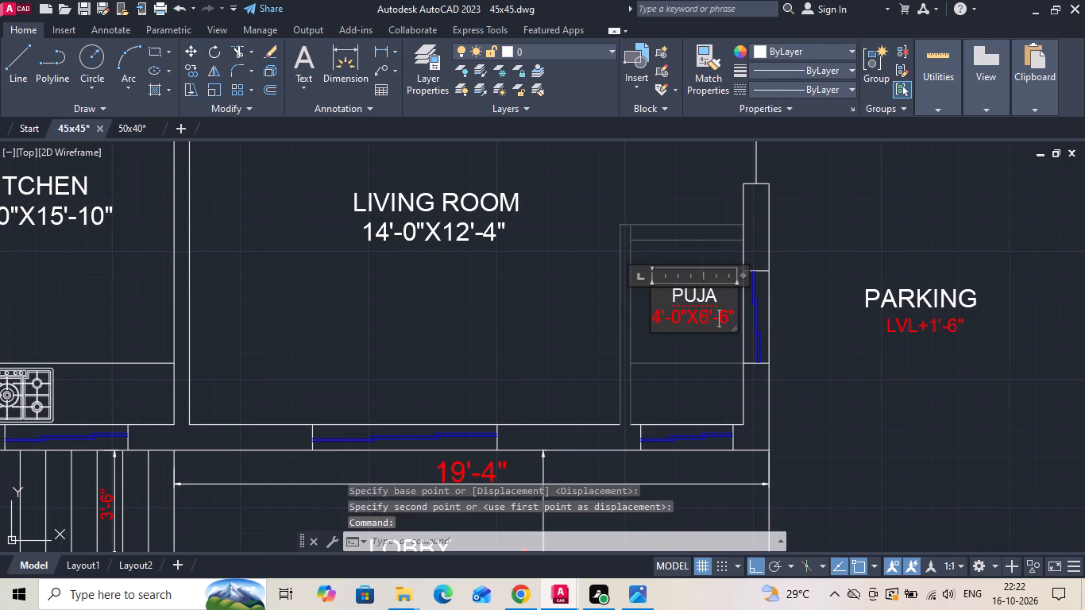
pyautogui.hotkey('ctrl', 'a')
pyautogui.click(715, 319)
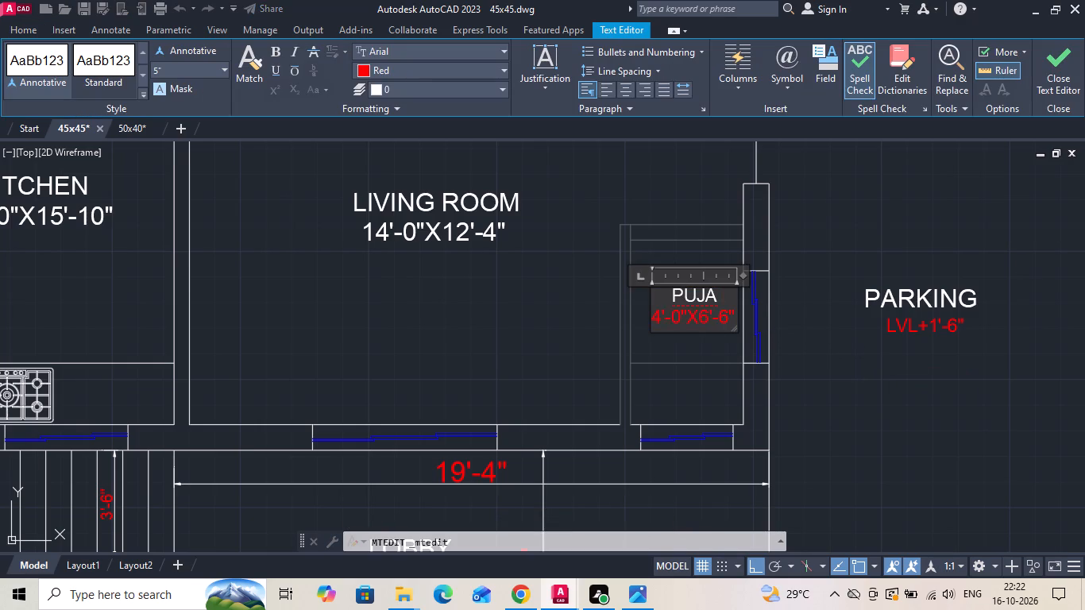
pyautogui.moveTo(733, 313); pyautogui.dragTo(627, 311)
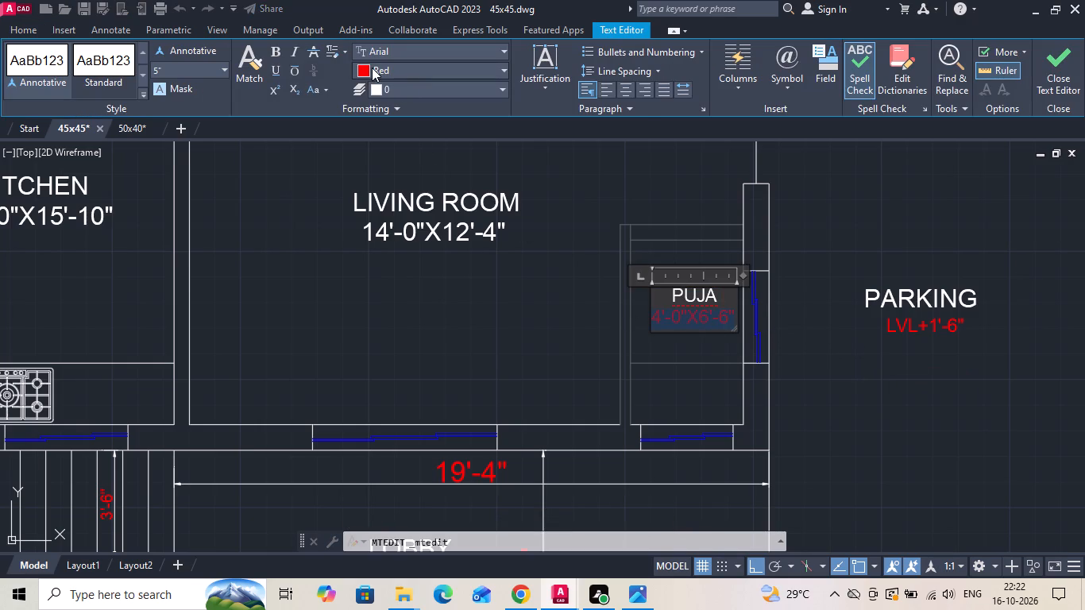
pyautogui.click(372, 68)
pyautogui.click(380, 88)
pyautogui.press('Escape')
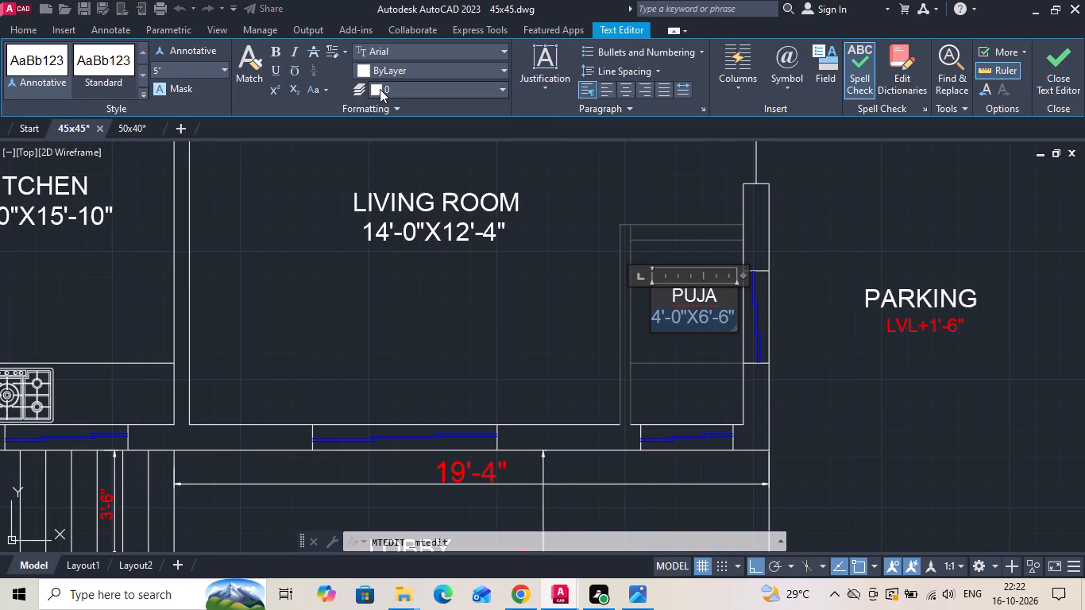
pyautogui.click(432, 248)
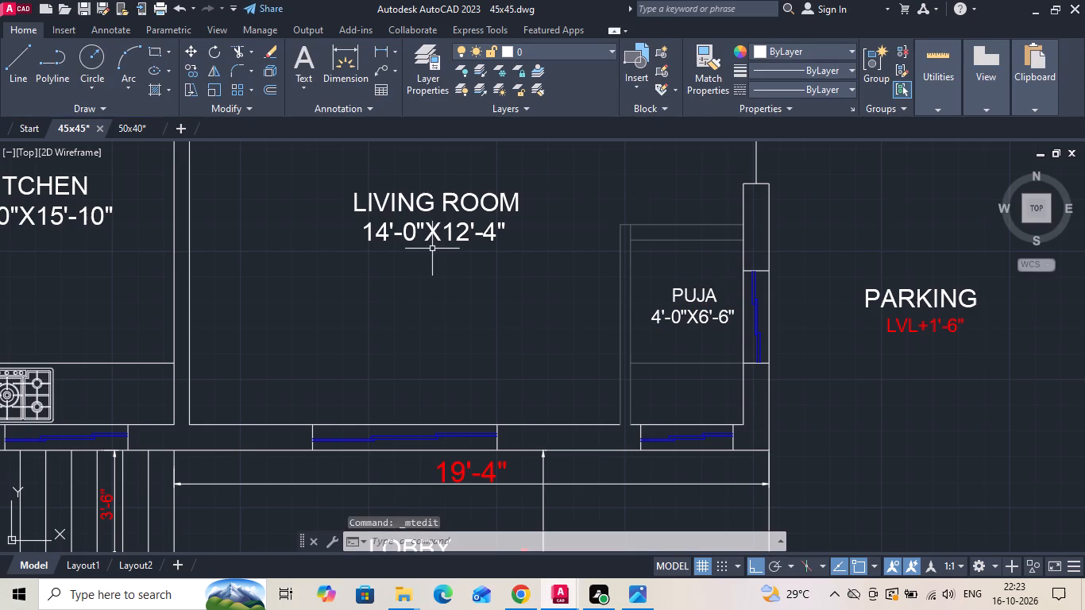
pyautogui.scroll(-2, 534, 280)
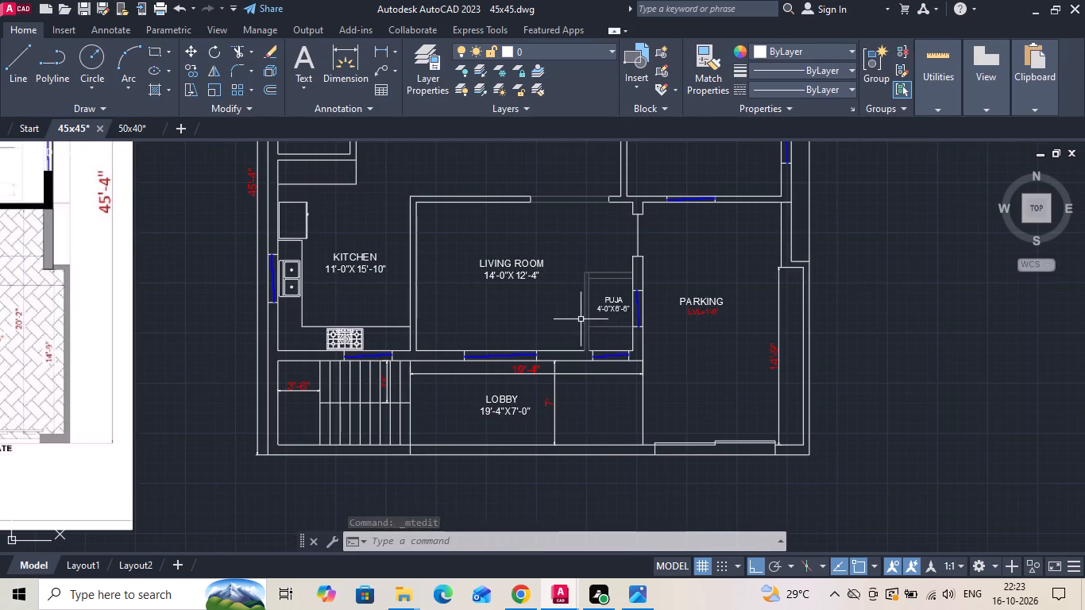
# Draw a horizontal line across the door opening between the 14'-0"X12'-0" master bedroom's lower wall end and the toilet block.
pyautogui.scroll(-1, 679, 443)
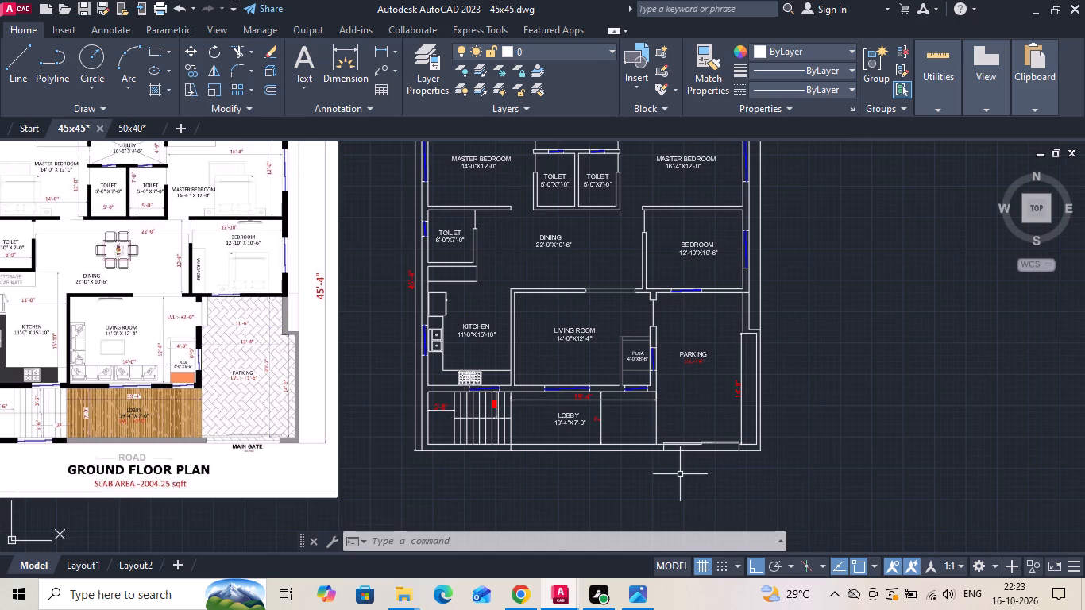
pyautogui.write('L')
pyautogui.press('space')
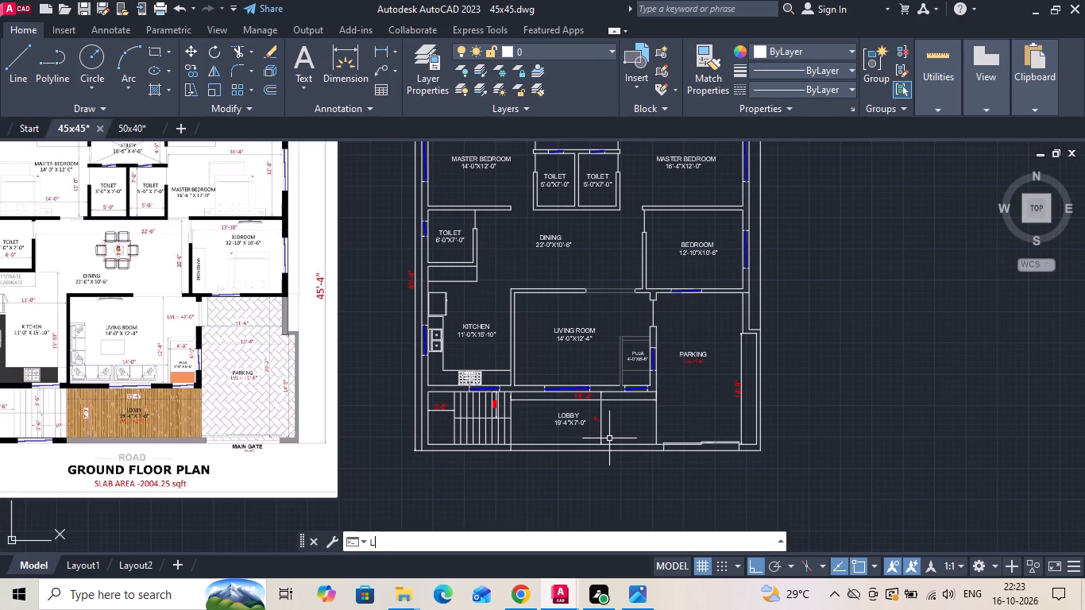
pyautogui.scroll(2, 542, 229)
pyautogui.scroll(2, 453, 171)
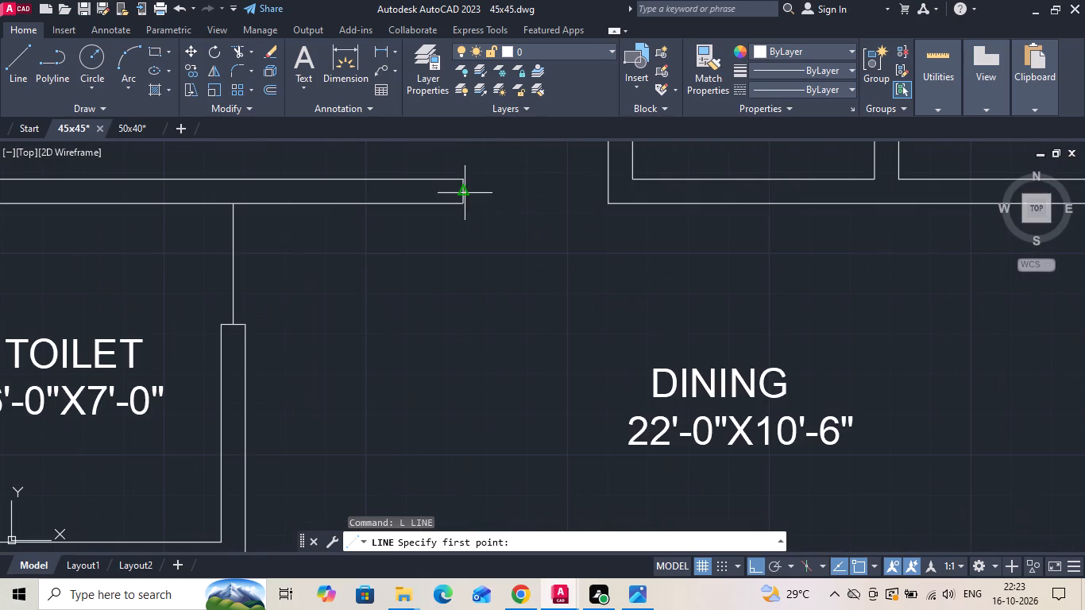
pyautogui.click(464, 193)
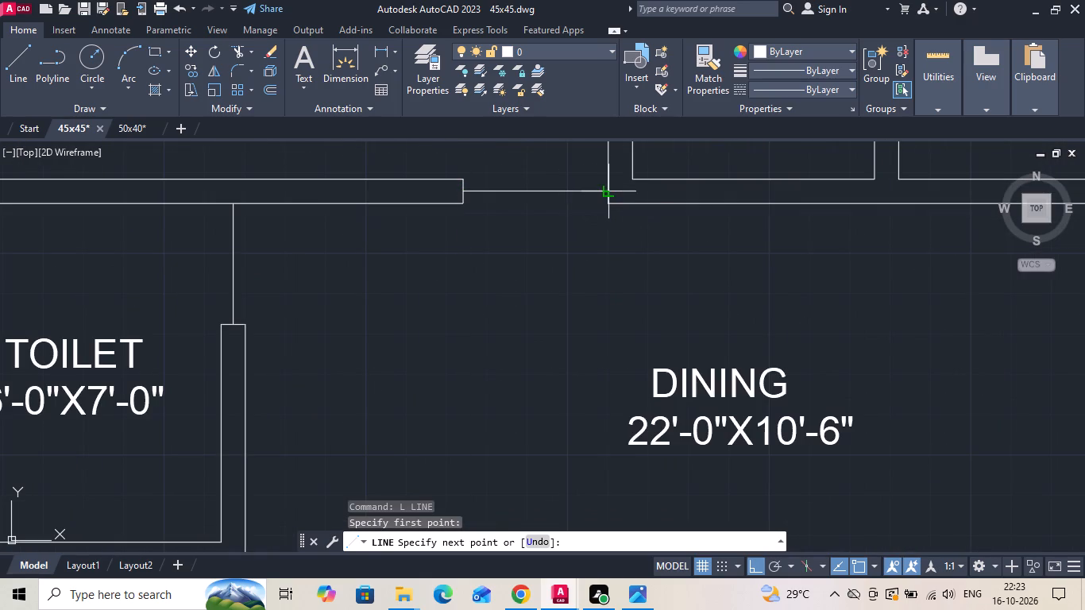
pyautogui.click(607, 193)
pyautogui.press('space')
# Draw a horizontal line across the door opening between the 16'-4"X12'-0" master bedroom's lower wall end and the toilet block.
pyautogui.scroll(-2, 360, 279)
pyautogui.press('space')
pyautogui.scroll(1, 739, 253)
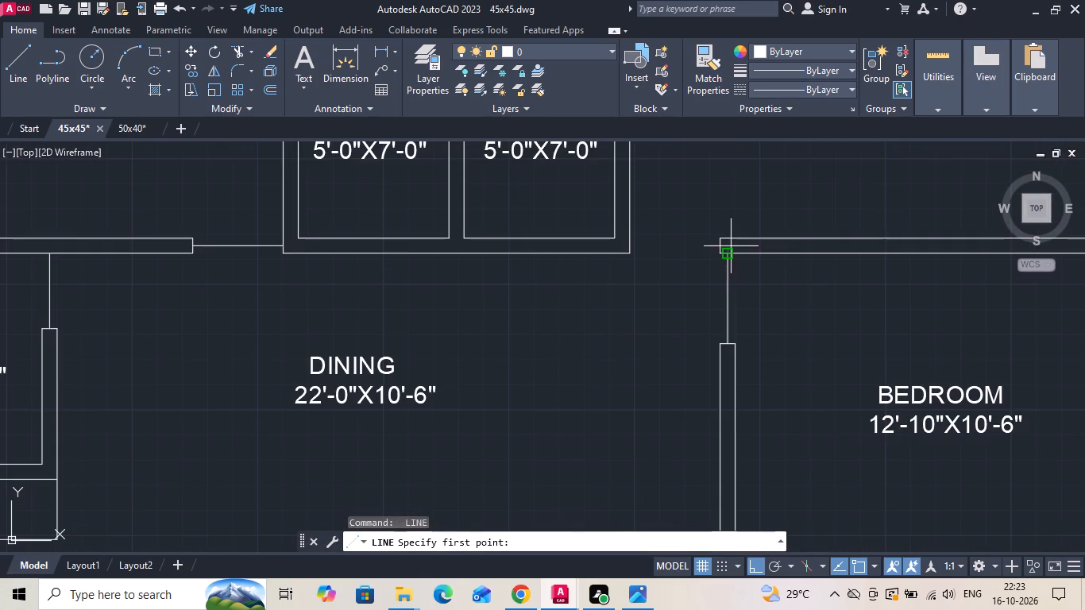
pyautogui.click(718, 247)
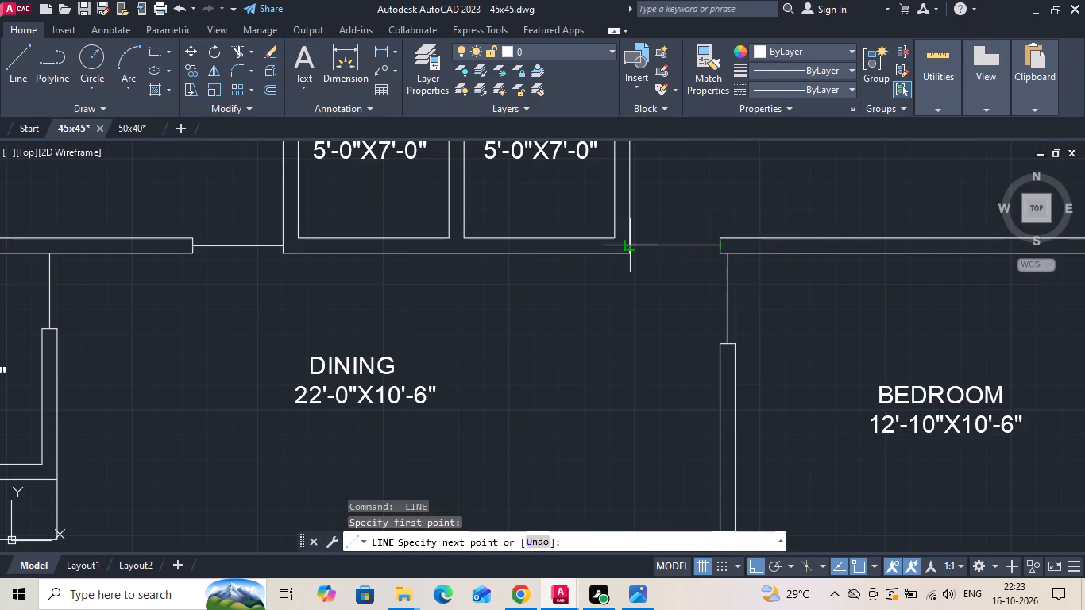
pyautogui.click(628, 247)
pyautogui.press('Escape')
pyautogui.scroll(-2, 668, 229)
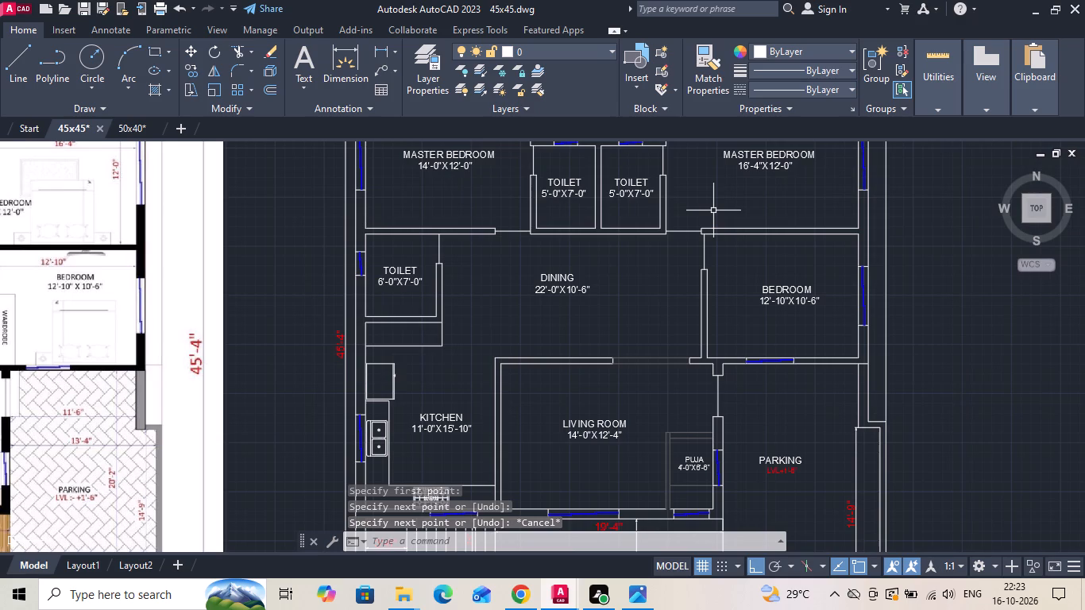
# Save the 45x45 drawing.
pyautogui.hotkey('ctrl', 's')
pyautogui.hotkey('ctrl', 's')
pyautogui.hotkey('ctrl', 's')
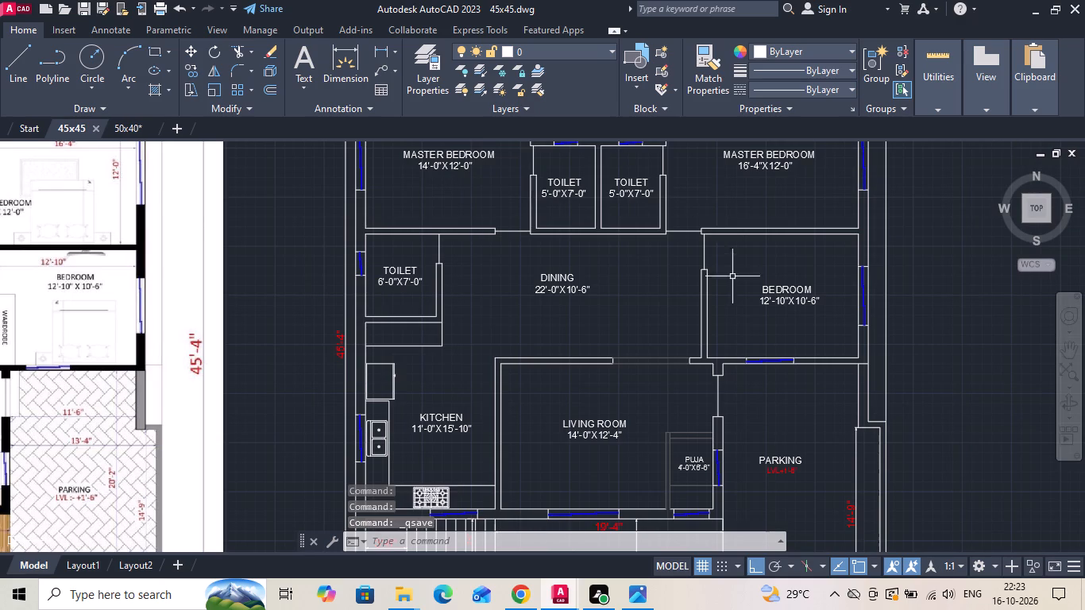
pyautogui.scroll(-1, 733, 280)
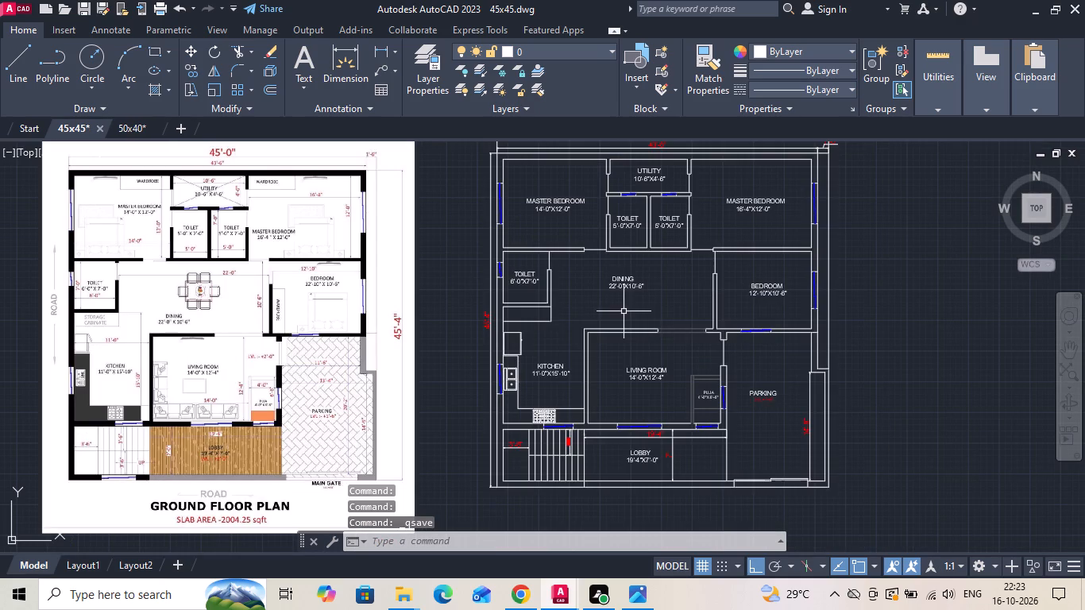
pyautogui.scroll(-1, 475, 311)
pyautogui.hotkey('ctrl', 's')
pyautogui.hotkey('ctrl', 's')
pyautogui.hotkey('ctrl', 's')
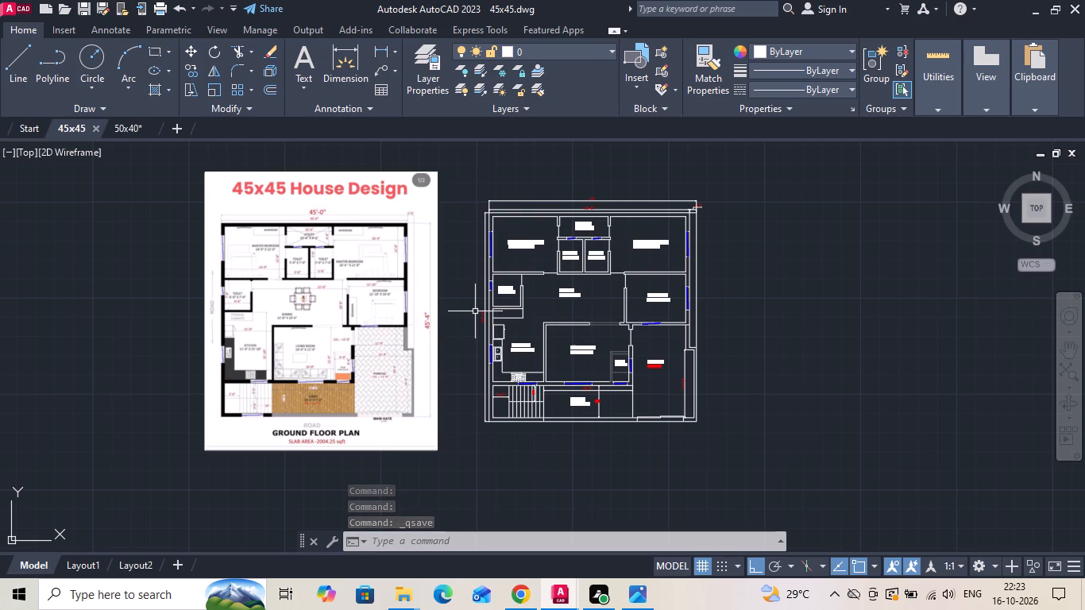
pyautogui.hotkey('ctrl', 's')
pyautogui.hotkey('ctrl', 's')
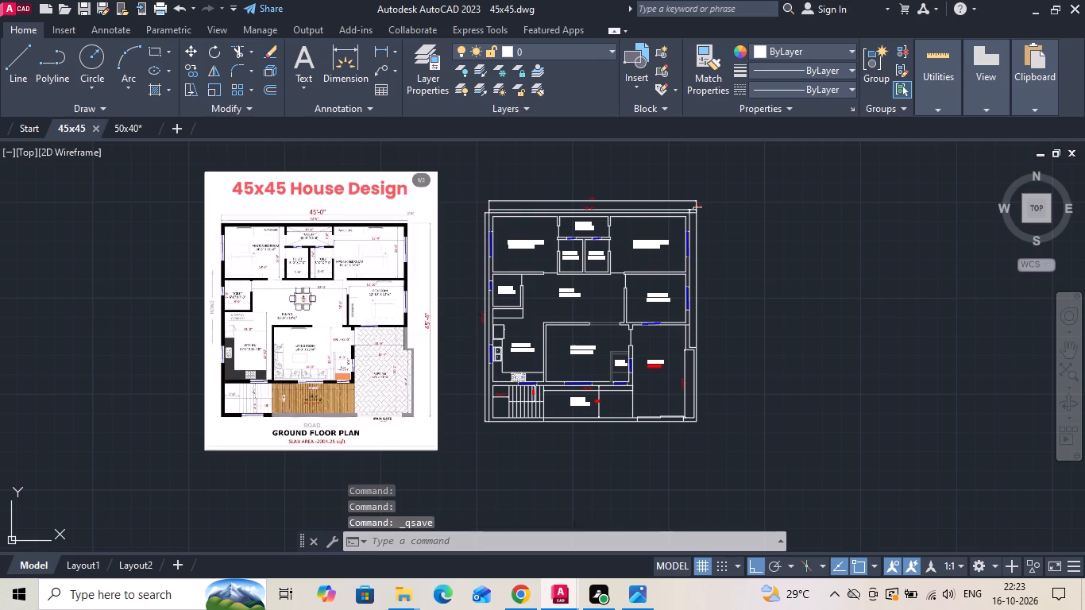
pyautogui.hotkey('ctrl', 's')
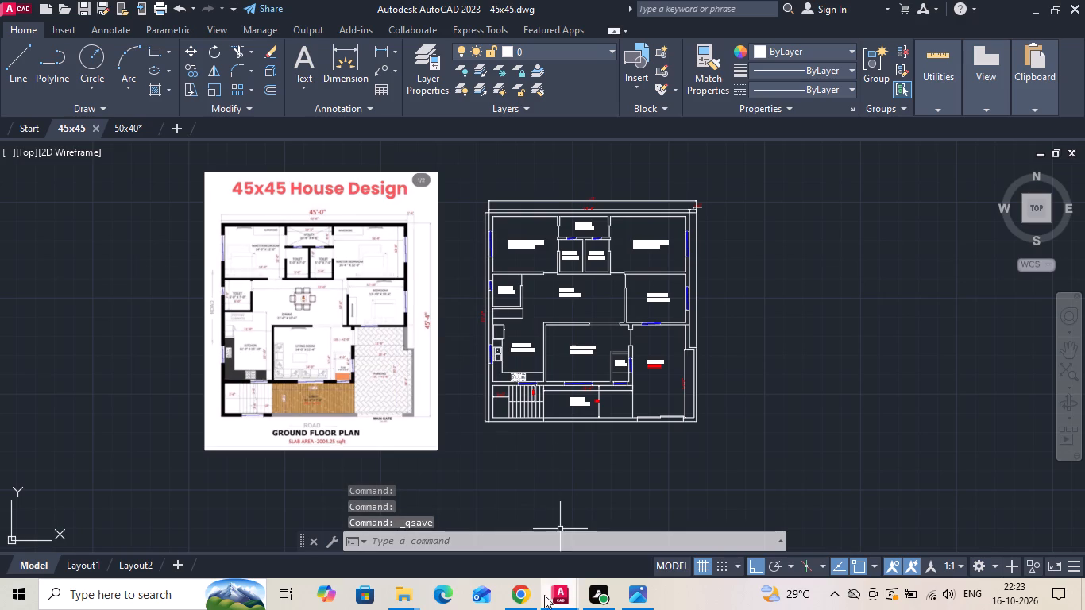
# Switch to File Explorer's 16102026 reference folder, open the 45x45f image in Photos and copy it.
pyautogui.click(403, 594)
pyautogui.click(480, 545)
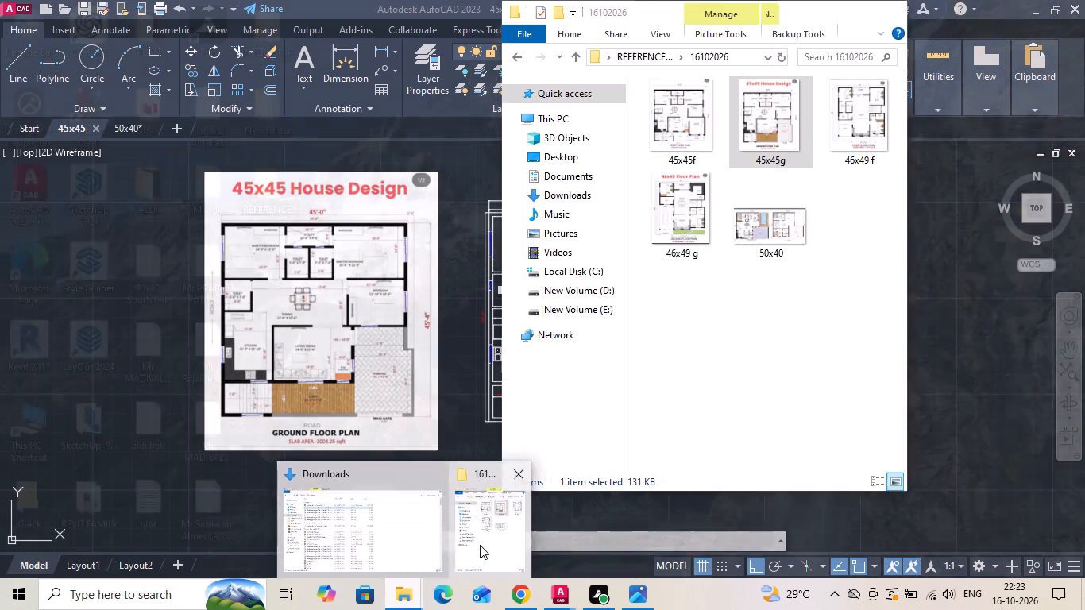
pyautogui.click(678, 136)
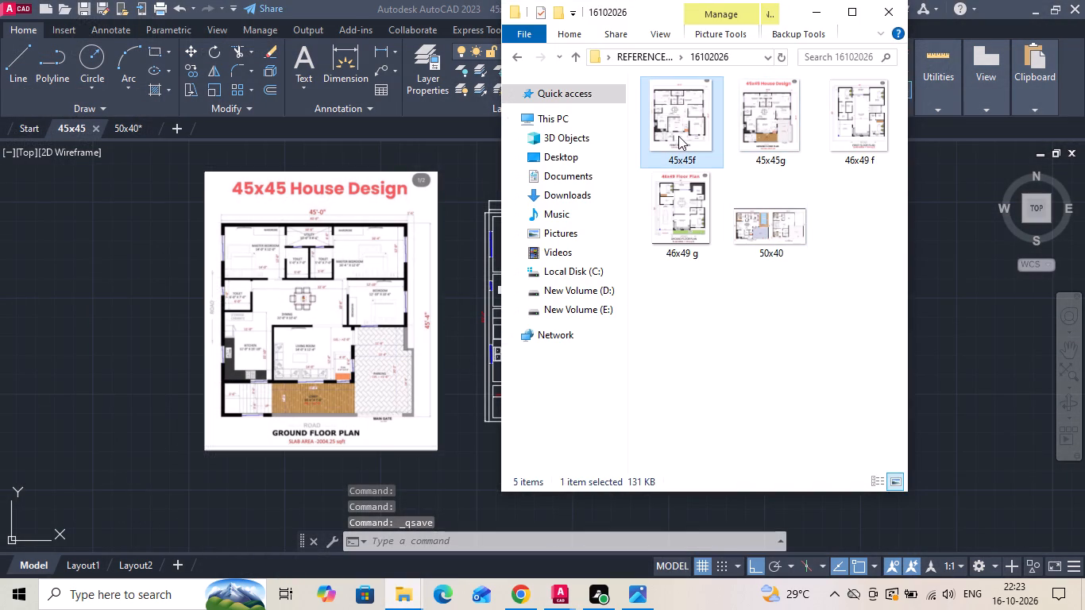
pyautogui.rightClick(678, 136)
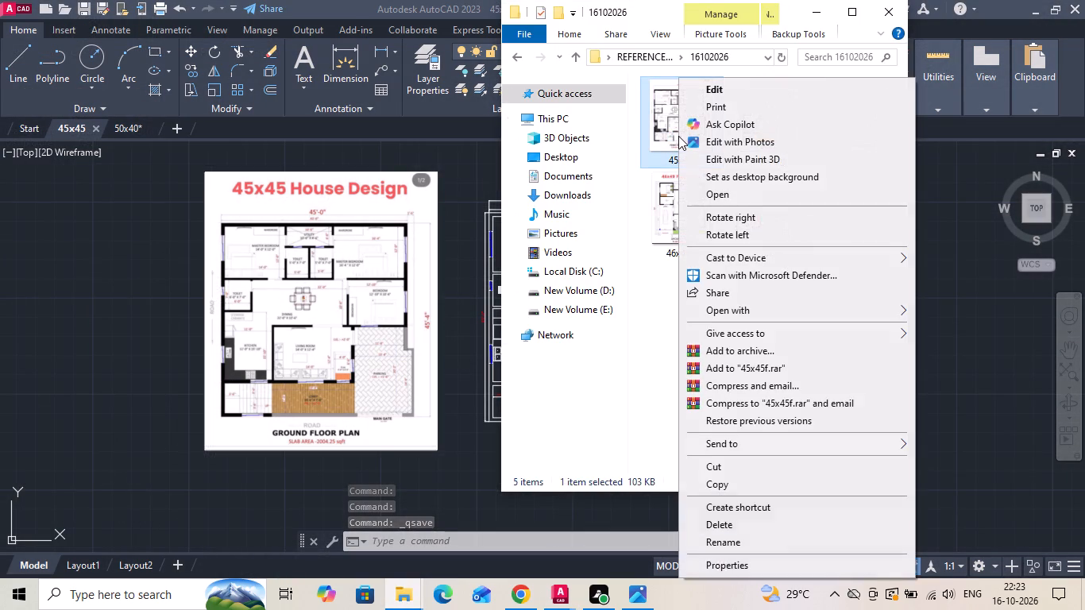
pyautogui.doubleClick(678, 136)
pyautogui.click(670, 146)
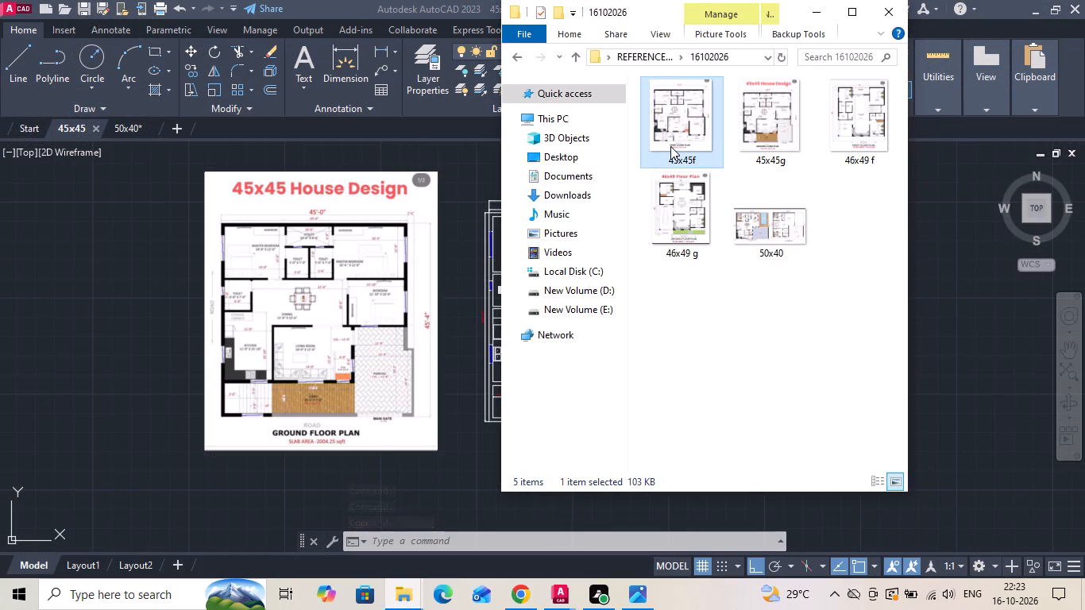
pyautogui.doubleClick(678, 123)
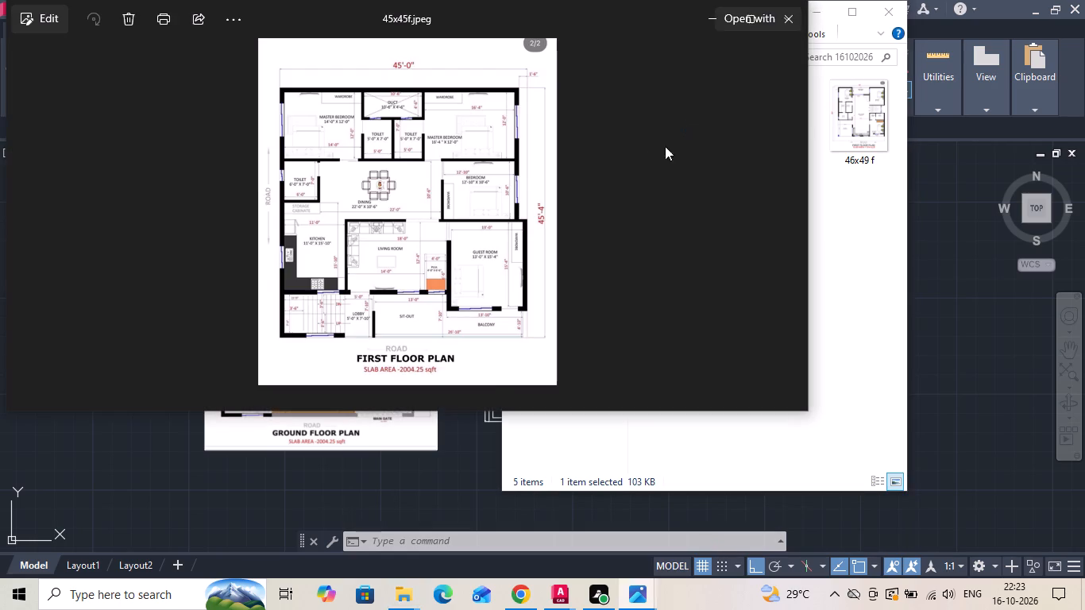
pyautogui.rightClick(491, 173)
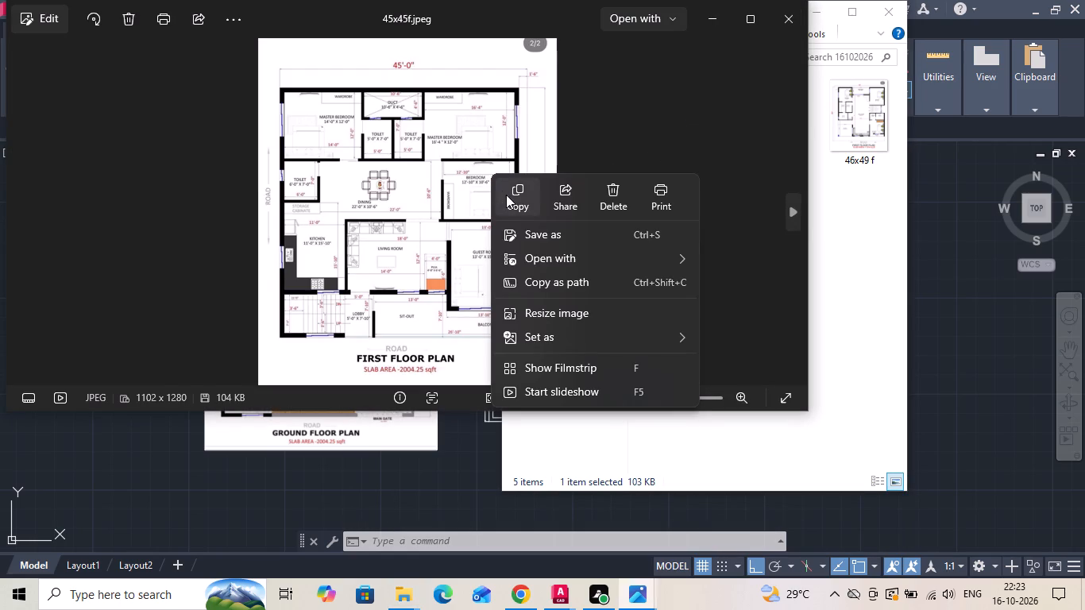
pyautogui.click(506, 195)
# Return to the 45x45 drawing in AutoCAD and paste the first floor image unrotated beside the drawn plan, scaled to roughly the plan's height.
pyautogui.click(551, 596)
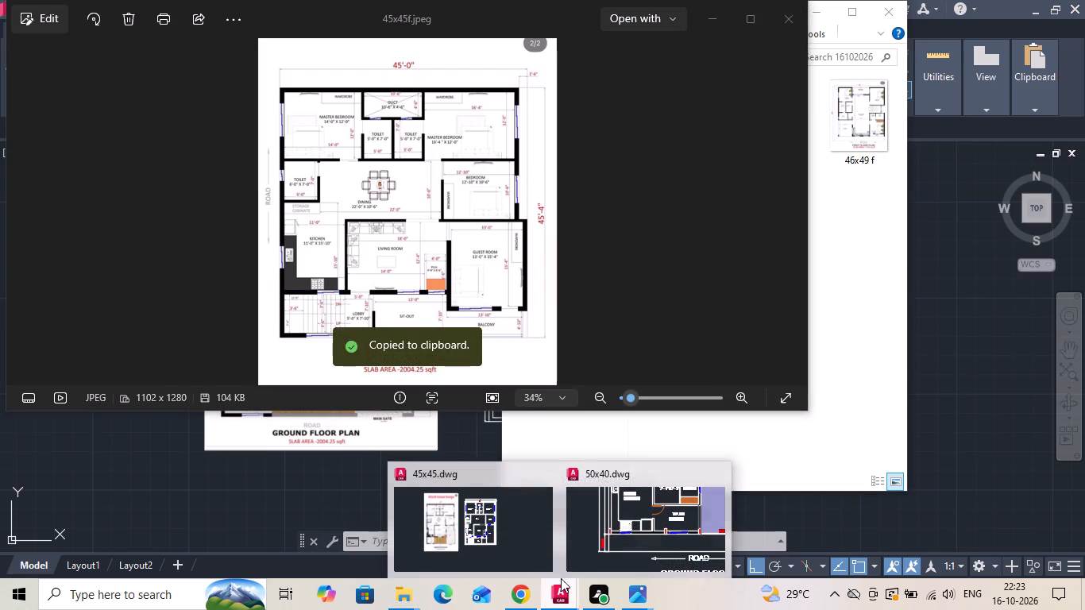
pyautogui.click(507, 508)
pyautogui.scroll(-1, 442, 436)
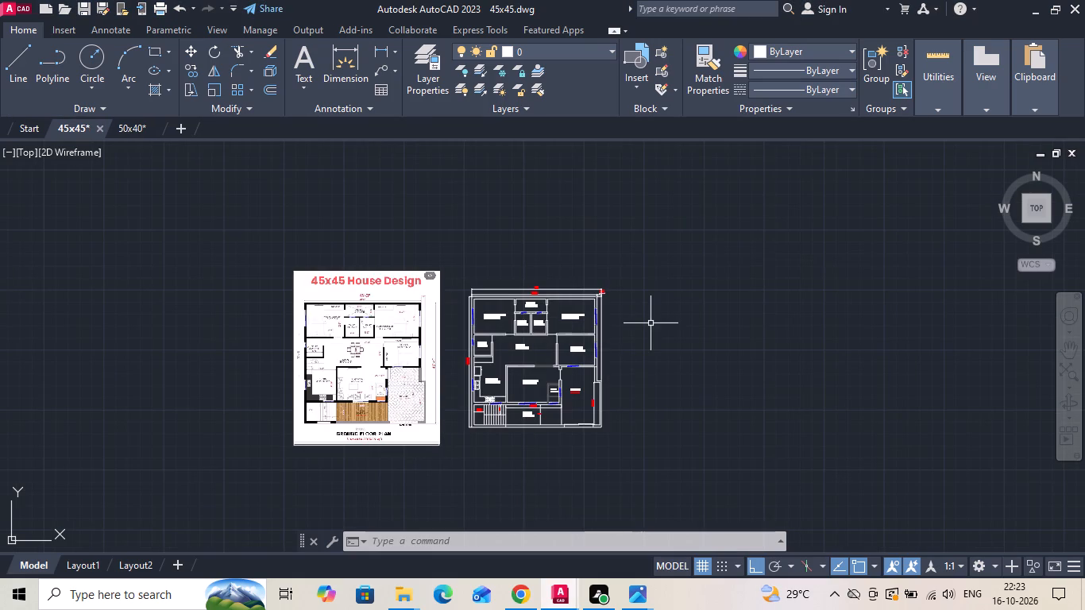
pyautogui.rightClick(651, 323)
pyautogui.click(710, 418)
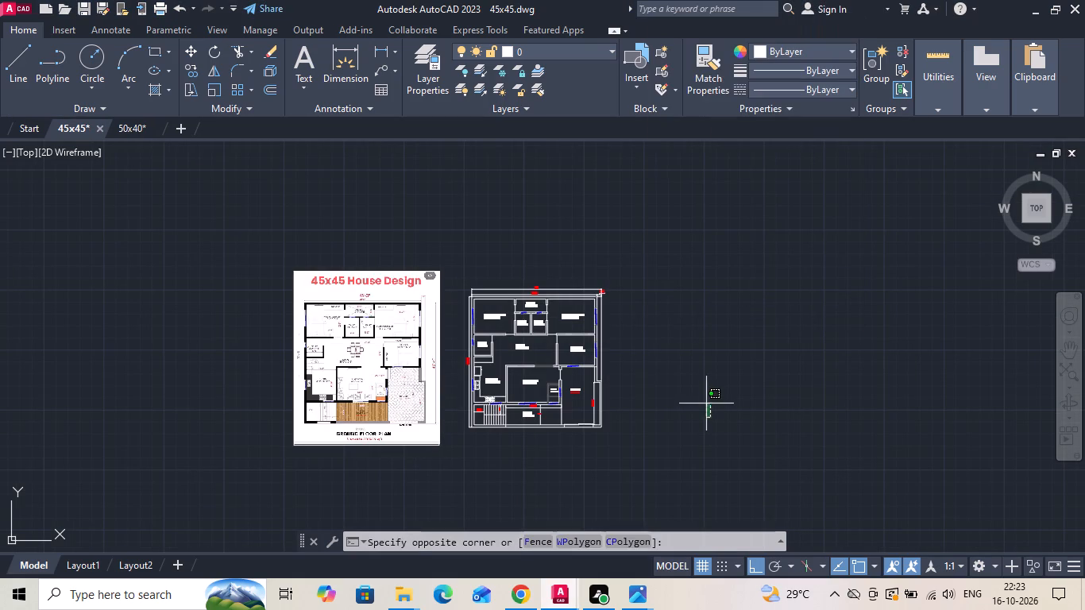
pyautogui.click(701, 400)
pyautogui.hotkey('ctrl', 'v')
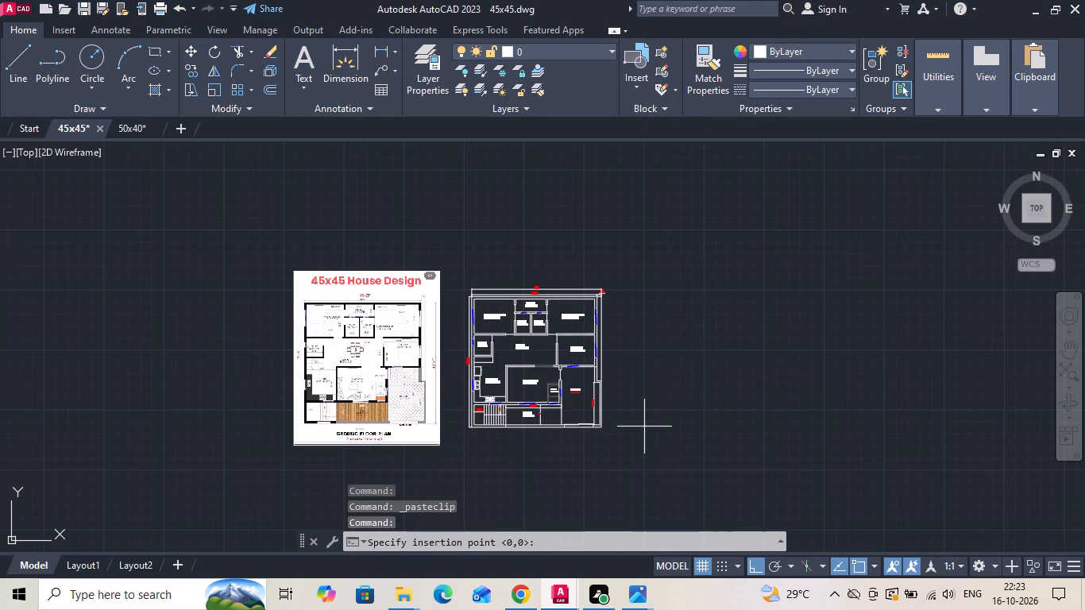
pyautogui.click(644, 427)
pyautogui.click(714, 312)
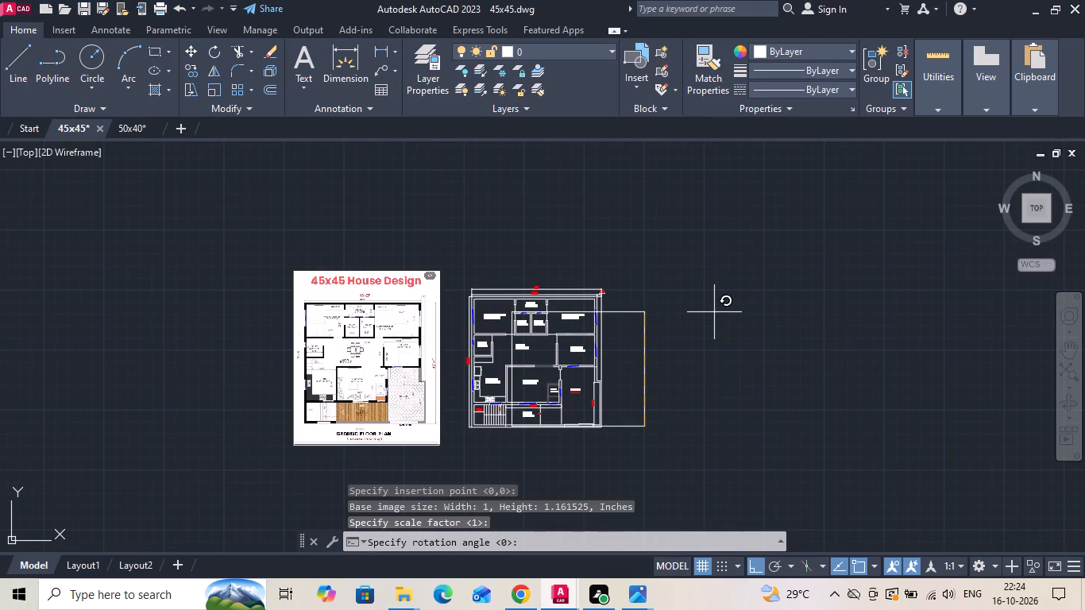
pyautogui.click(775, 313)
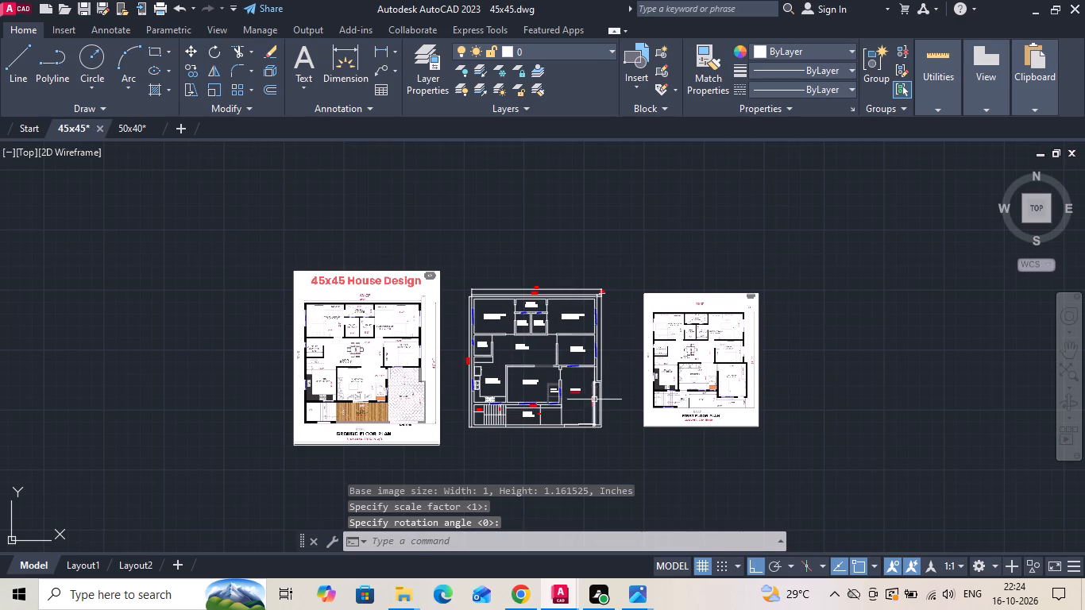
# Copy the entire drawn ground floor plan horizontally to the far side of the first floor reference image.
pyautogui.moveTo(621, 454); pyautogui.dragTo(615, 443)
pyautogui.click(458, 230)
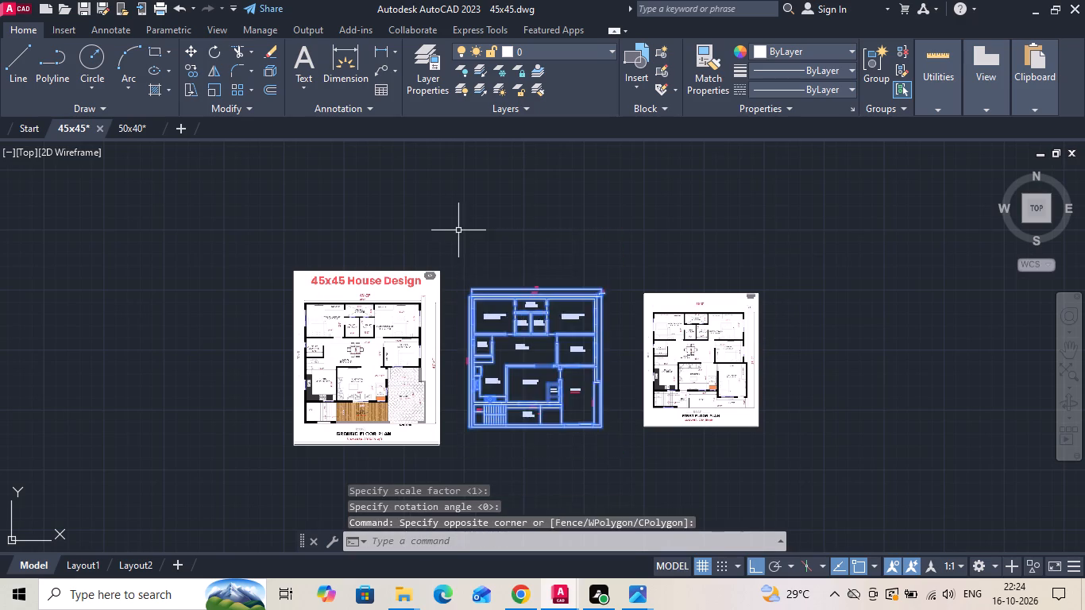
pyautogui.rightClick(458, 230)
pyautogui.click(506, 330)
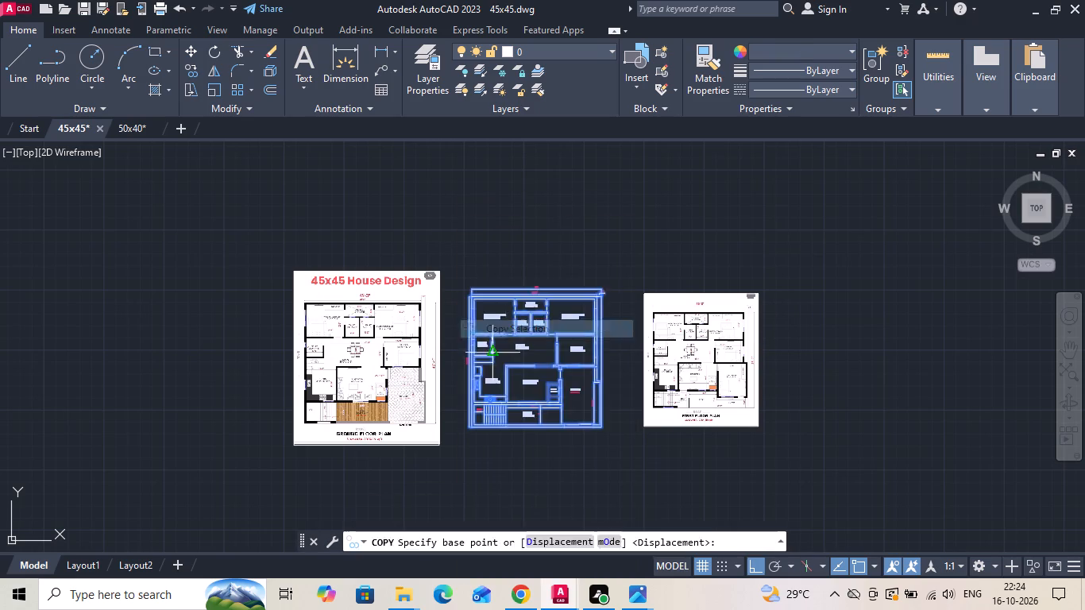
pyautogui.click(499, 365)
pyautogui.click(821, 395)
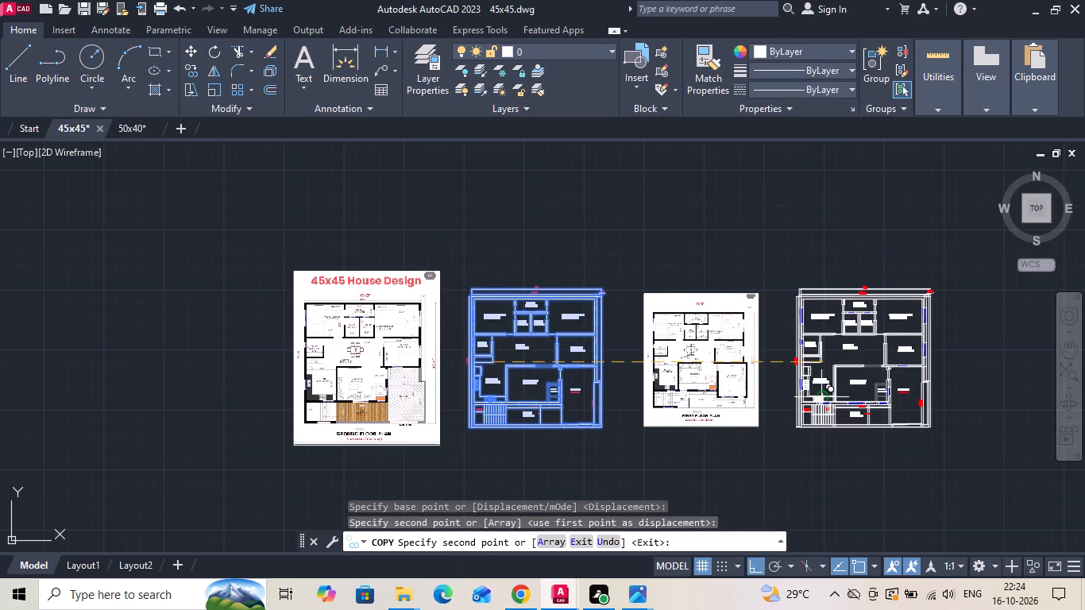
pyautogui.press('Escape')
# Save the drawing with the pasted first floor image and the copied plan.
pyautogui.hotkey('ctrl', 's')
pyautogui.hotkey('ctrl', 's')
pyautogui.hotkey('ctrl', 's')
pyautogui.hotkey('ctrl', 's')
pyautogui.hotkey('ctrl', 's')
pyautogui.hotkey('ctrl', 's')
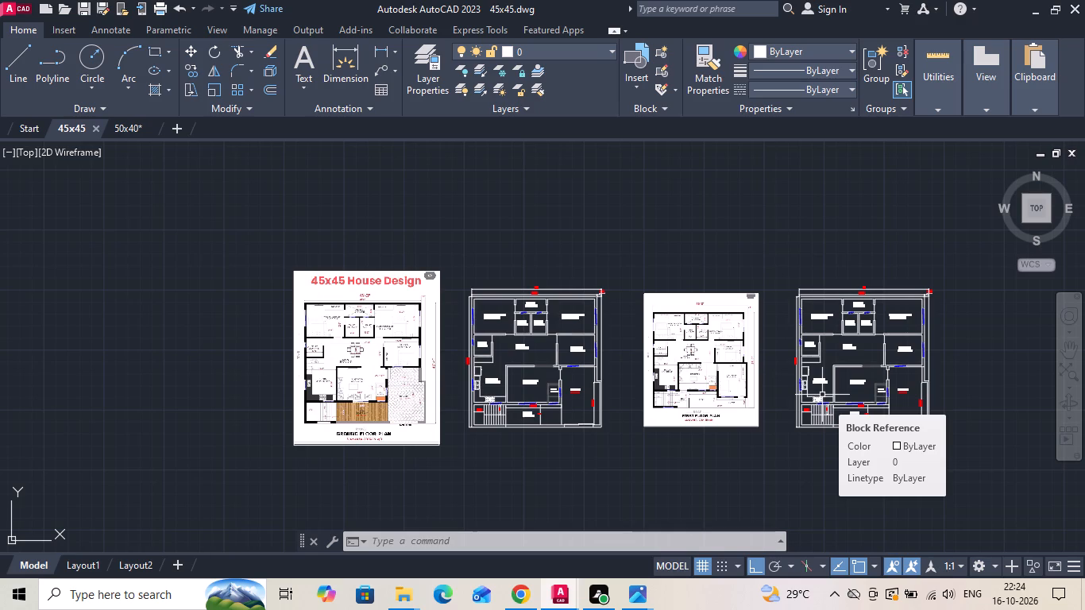
# Examine the first floor reference image's rooms and dimensions and compare them with the ground floor reference and drawn plans.
pyautogui.press('Escape')
pyautogui.scroll(3, 680, 322)
pyautogui.moveTo(680, 324); pyautogui.dragTo(450, 269, button='middle')
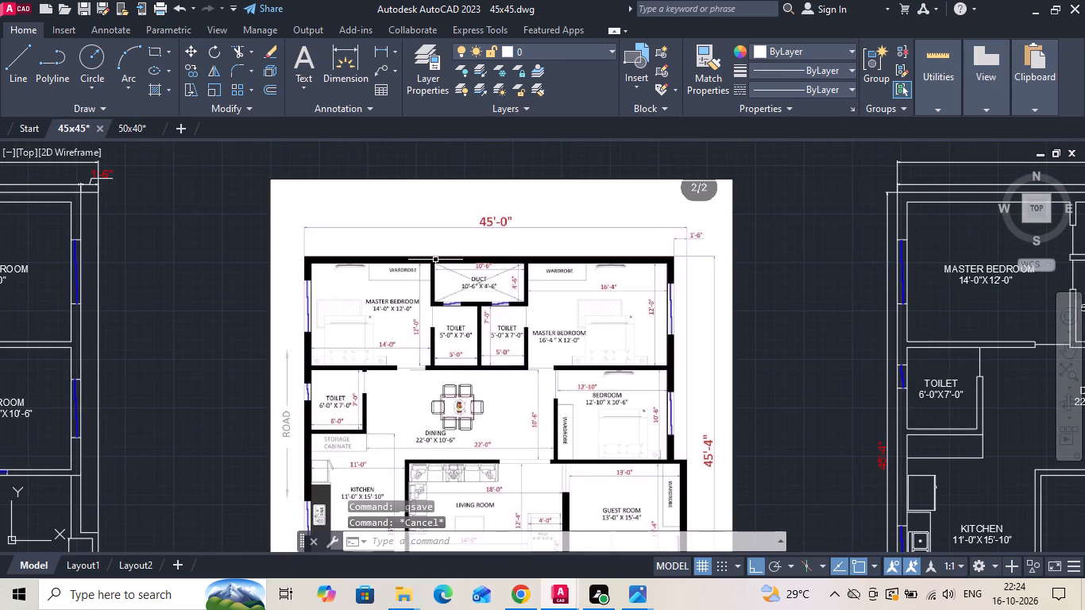
pyautogui.moveTo(483, 273); pyautogui.dragTo(489, 243, button='middle')
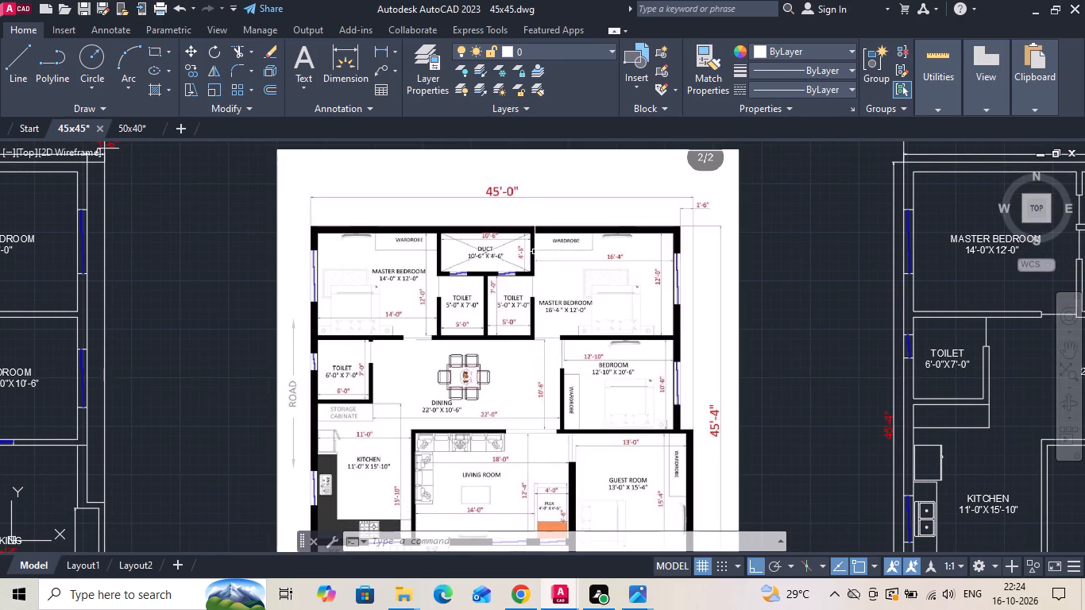
pyautogui.scroll(-1, 535, 252)
pyautogui.middleClick(481, 421)
pyautogui.scroll(1, 481, 421)
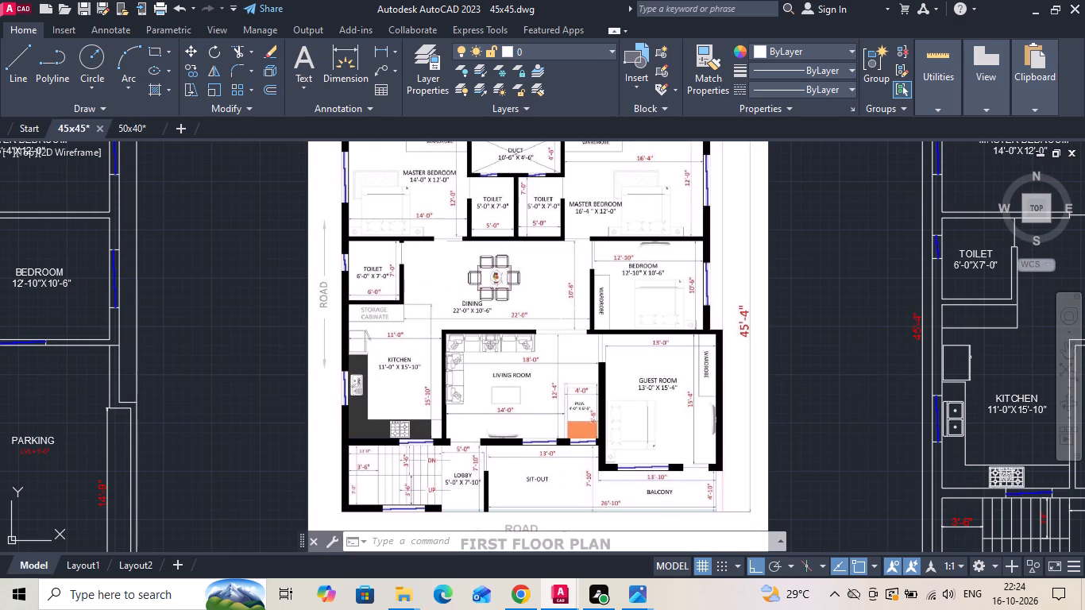
pyautogui.scroll(-2, 828, 316)
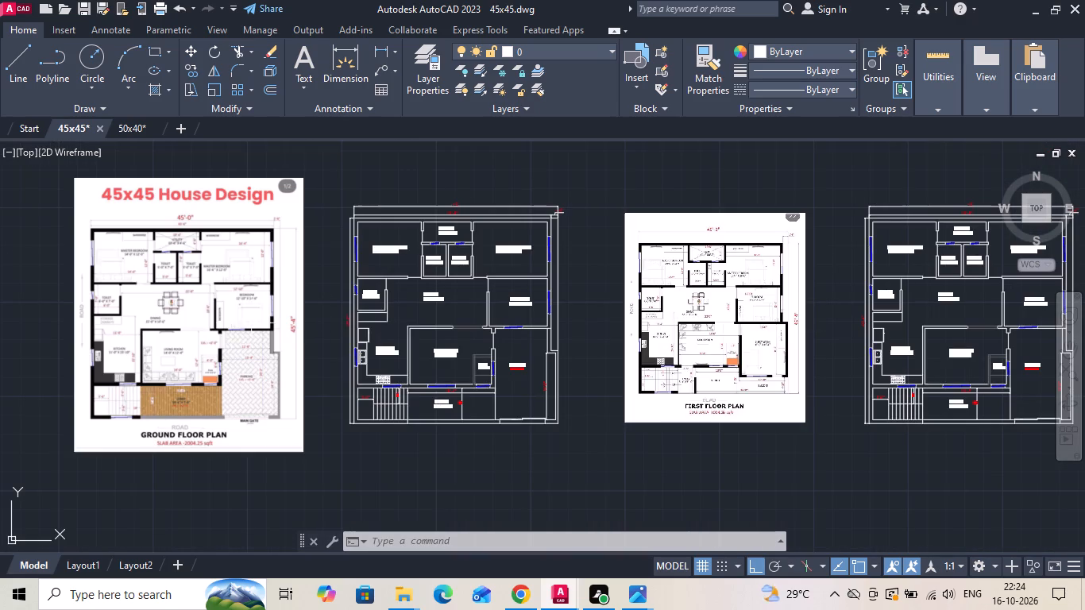
pyautogui.scroll(2, 156, 352)
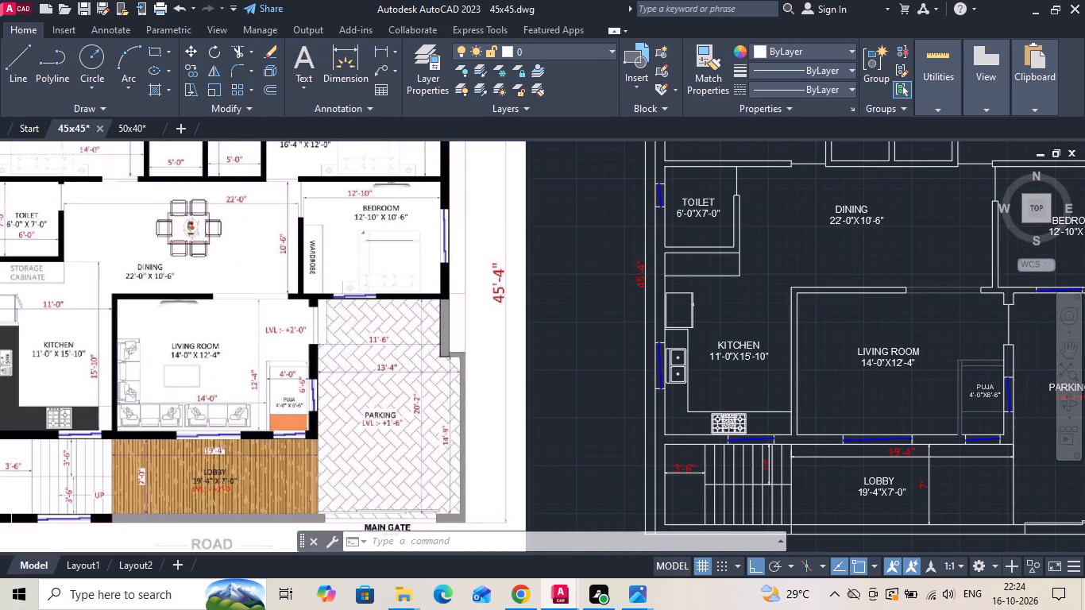
pyautogui.scroll(-2, 156, 352)
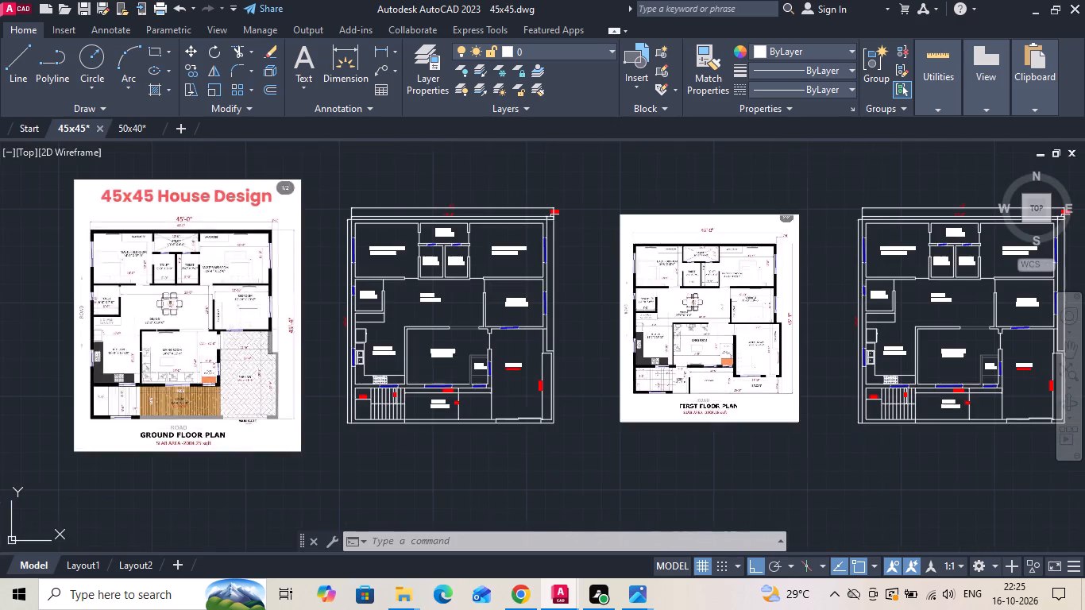
pyautogui.scroll(2, 718, 399)
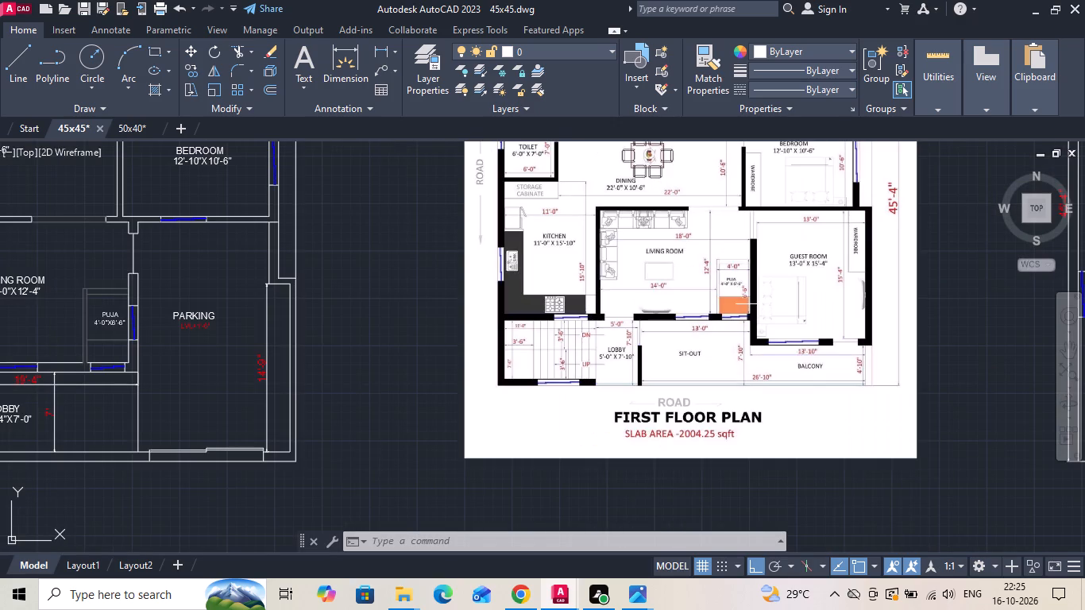
# Change the UTILITY room label in the copied plan to DUCT, indenting the word over its 10'-6"X4'-6" size line.
pyautogui.scroll(1, 763, 303)
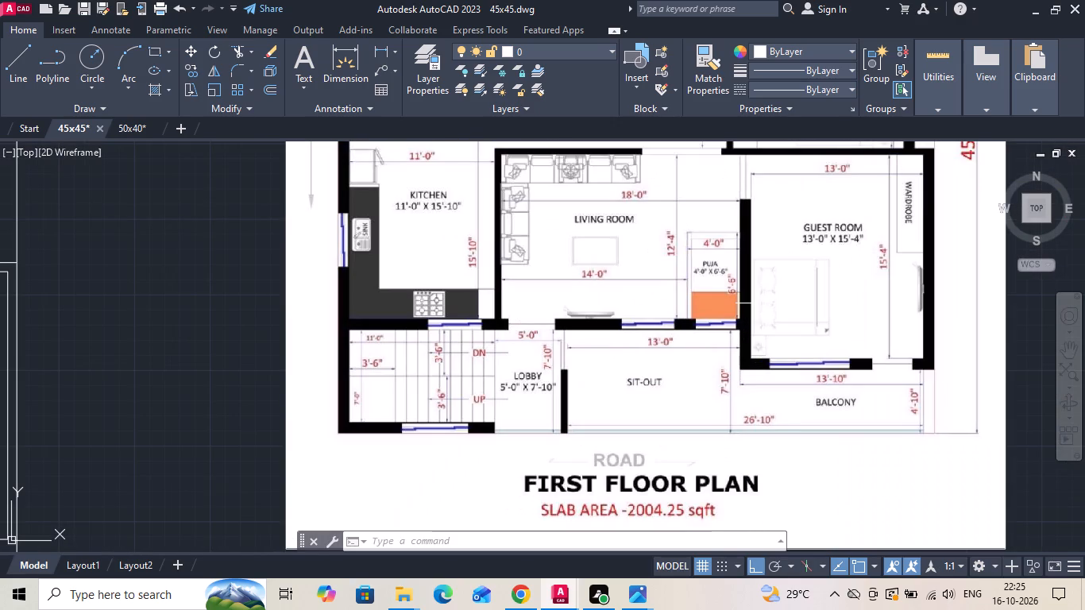
pyautogui.scroll(-2, 532, 357)
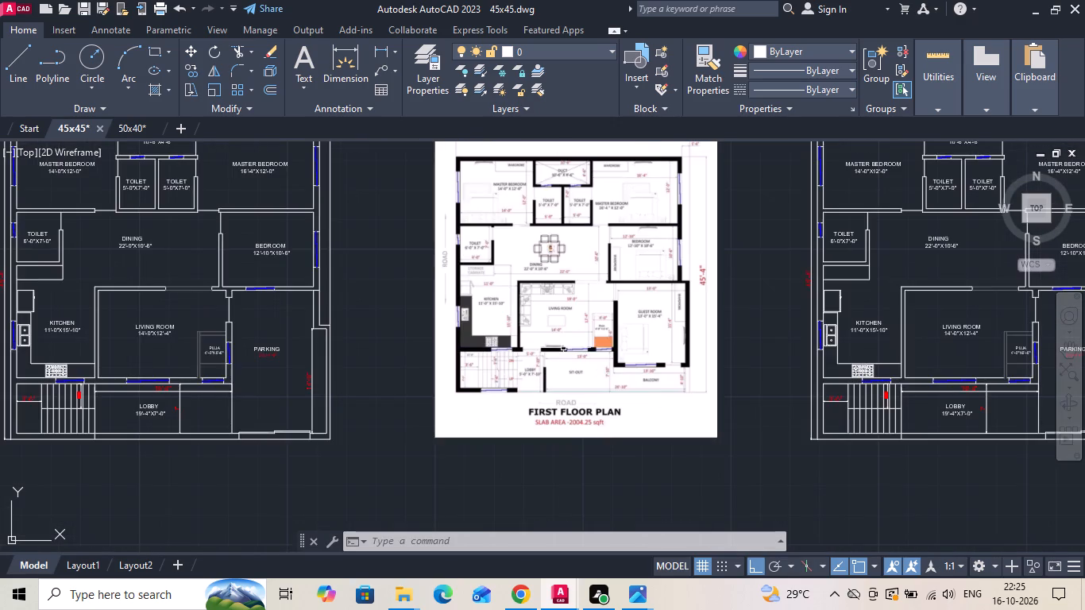
pyautogui.scroll(1, 614, 199)
pyautogui.moveTo(597, 209); pyautogui.dragTo(495, 265, button='middle')
pyautogui.scroll(-2, 505, 274)
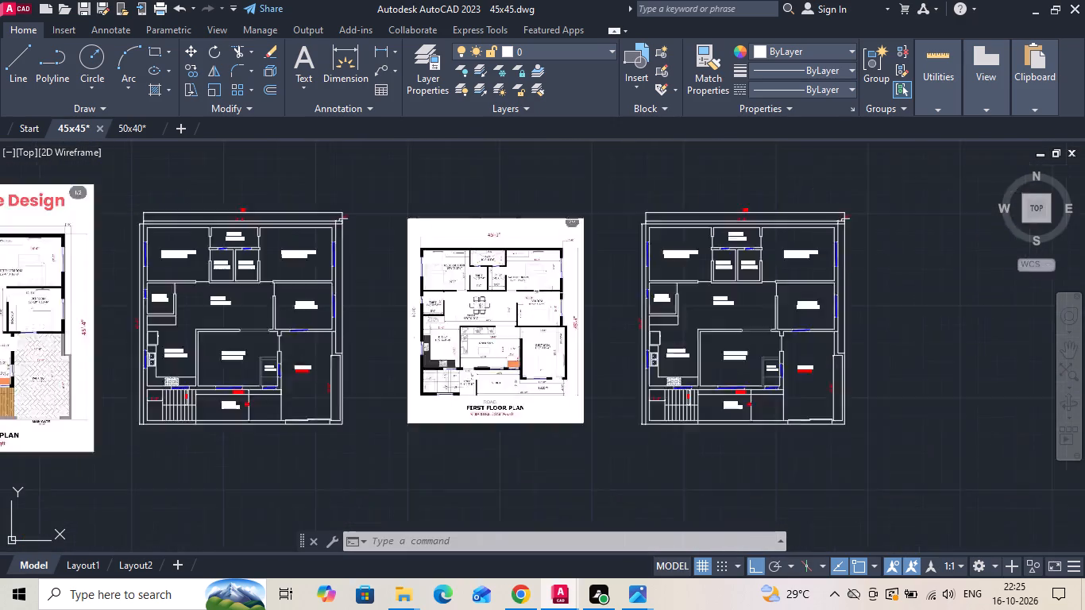
pyautogui.scroll(2, 230, 248)
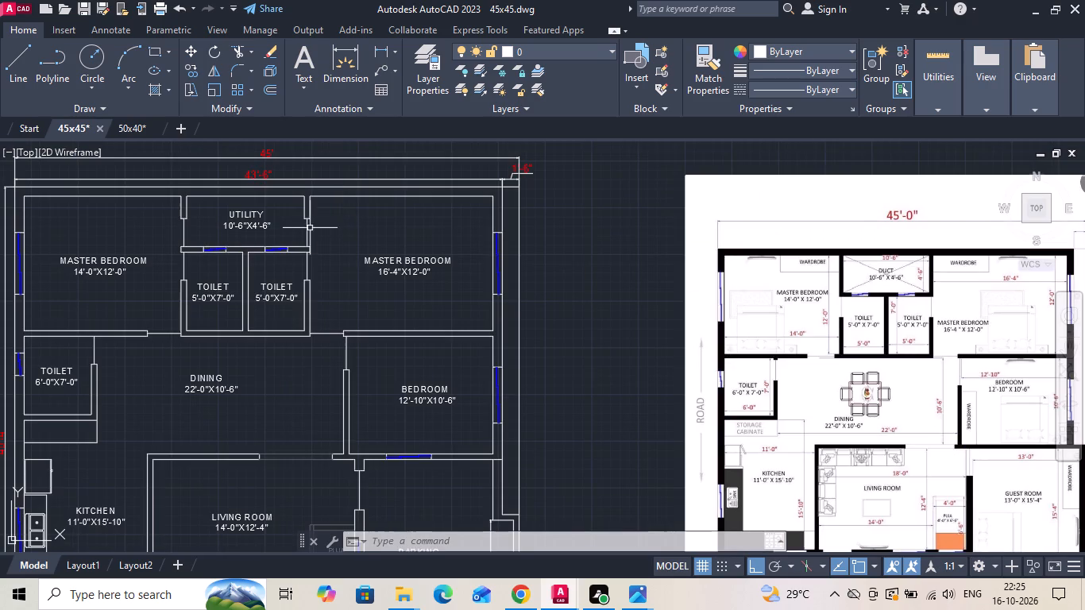
pyautogui.scroll(-2, 257, 233)
pyautogui.scroll(2, 697, 230)
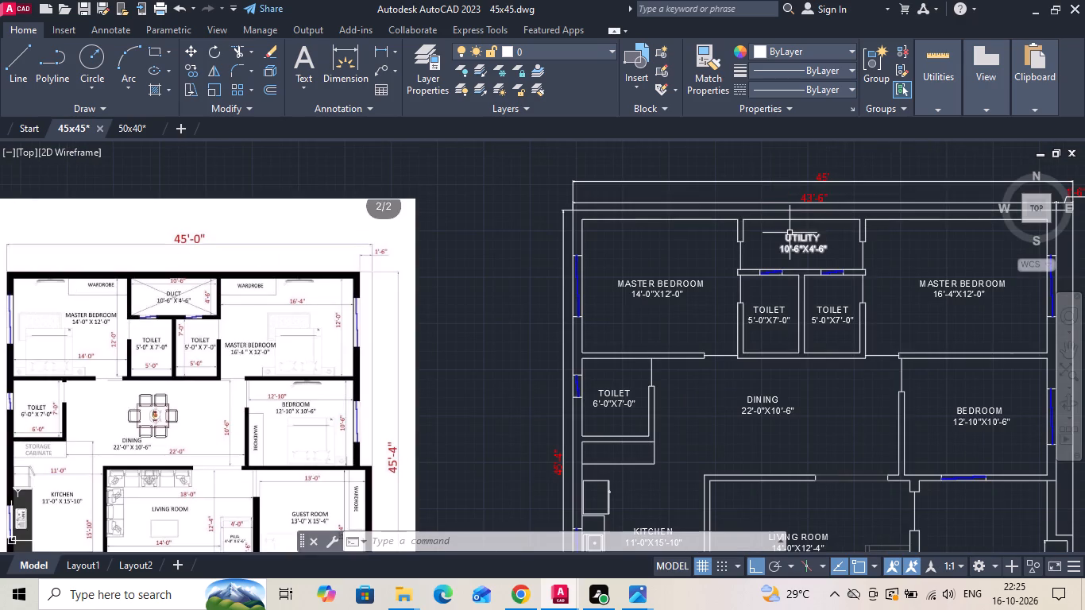
pyautogui.scroll(2, 790, 233)
pyautogui.doubleClick(800, 236)
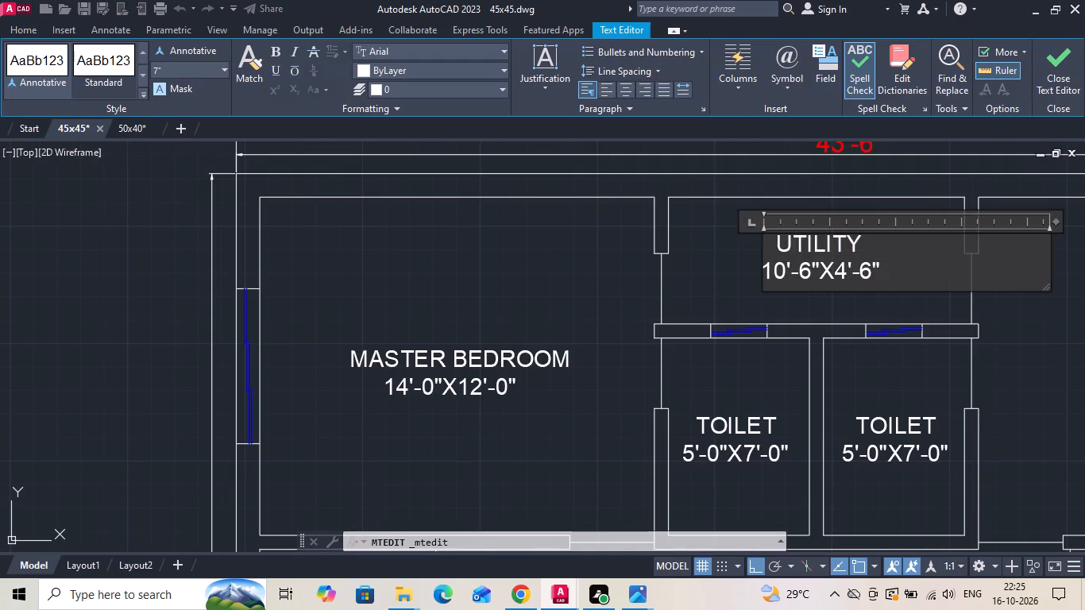
pyautogui.moveTo(859, 245); pyautogui.dragTo(665, 242)
pyautogui.press('BackSpace')
pyautogui.write('DUCT')
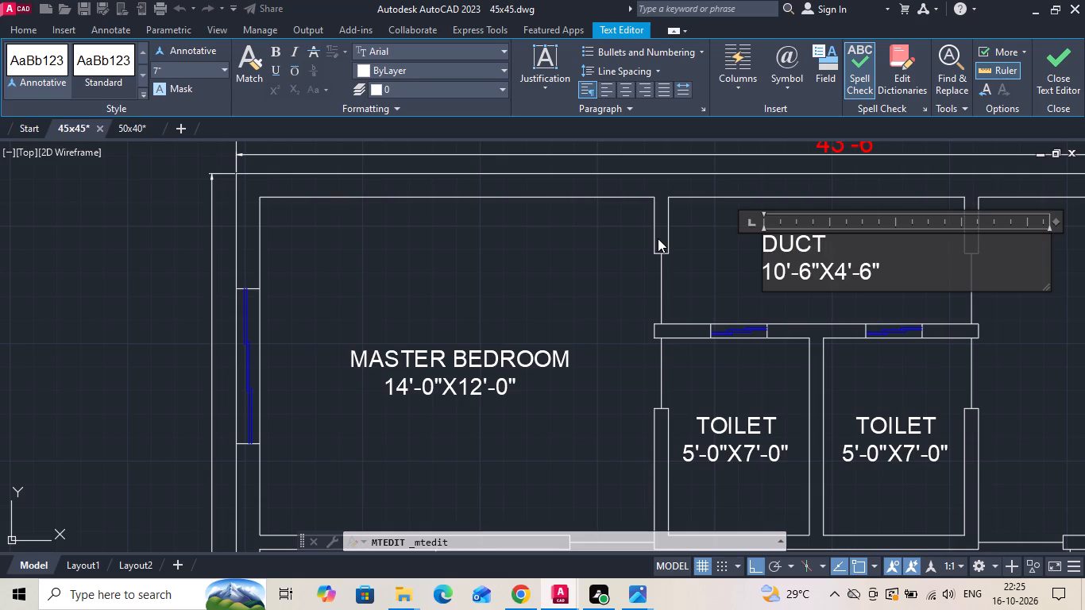
pyautogui.click(766, 240)
pyautogui.press('space')
pyautogui.press('space')
pyautogui.press('space')
pyautogui.click(736, 276)
# Compare the copied plan with the first floor reference, checking the kitchen, staircase, lobby, sit-out and balcony dimensions.
pyautogui.scroll(-2, 853, 212)
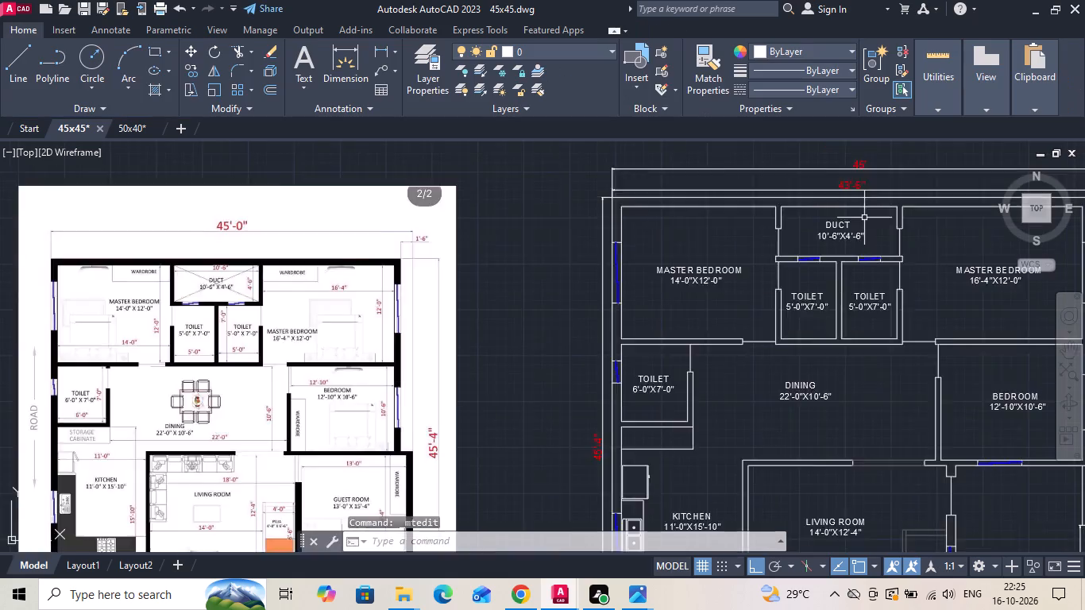
pyautogui.scroll(-1, 864, 218)
pyautogui.scroll(1, 859, 249)
pyautogui.moveTo(821, 332); pyautogui.dragTo(835, 272, button='middle')
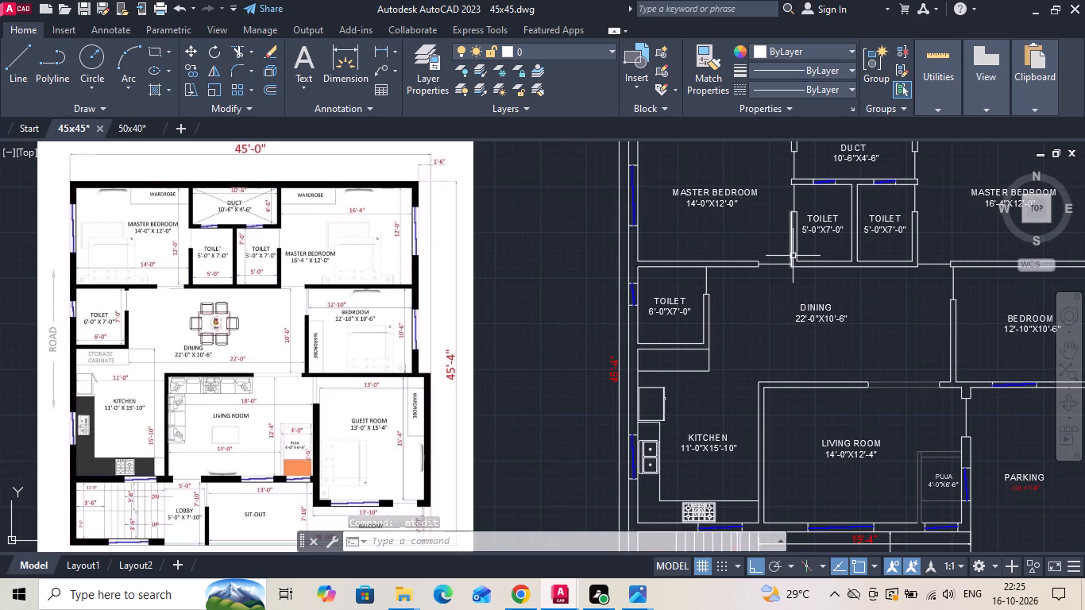
pyautogui.moveTo(756, 334); pyautogui.dragTo(764, 299, button='middle')
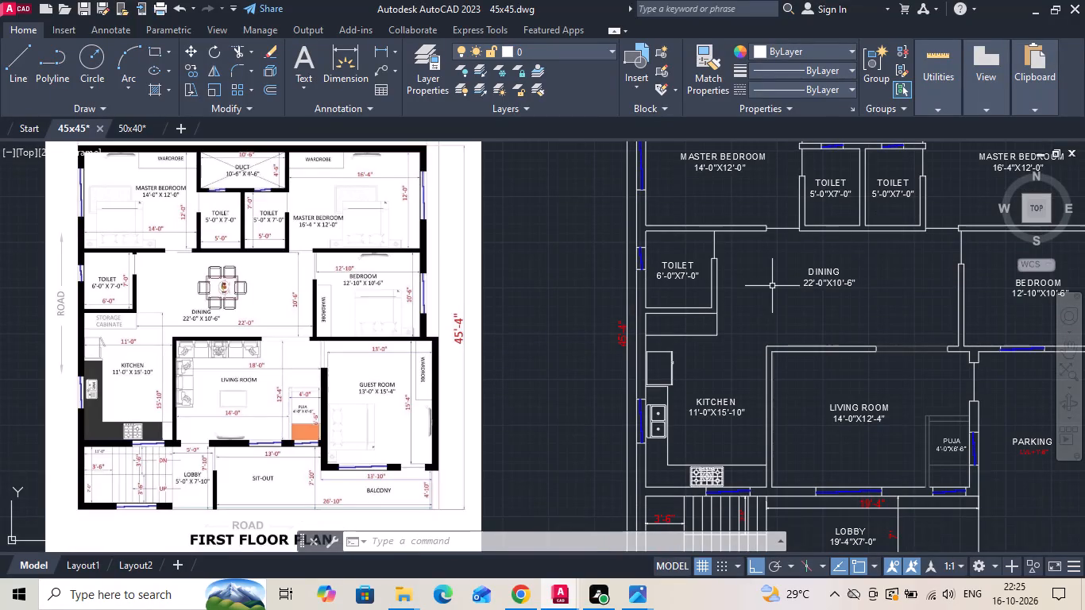
pyautogui.moveTo(752, 371); pyautogui.dragTo(770, 307, button='middle')
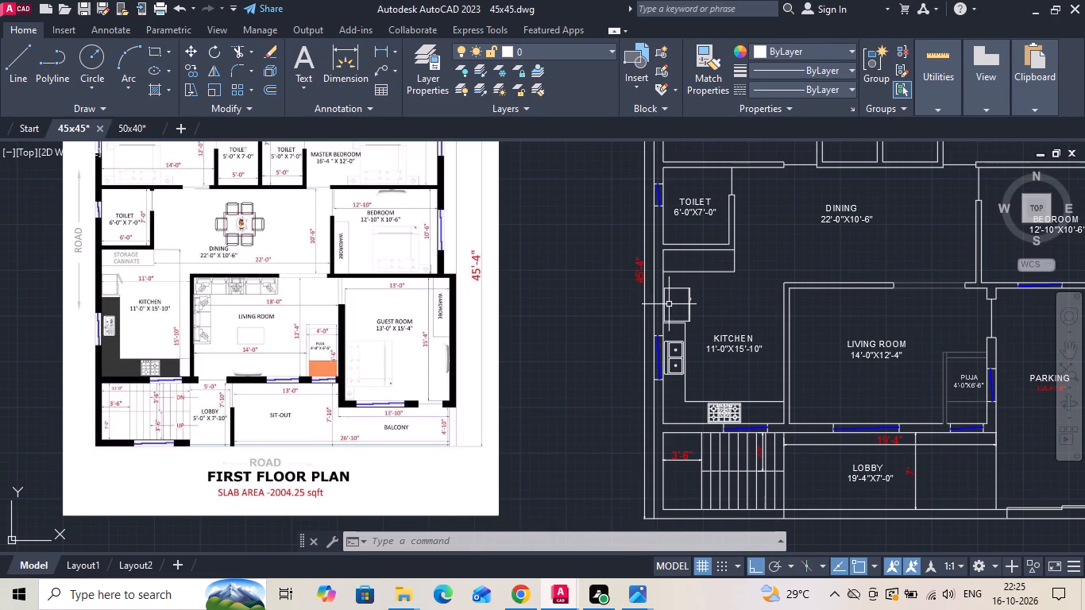
pyautogui.scroll(2, 292, 367)
pyautogui.scroll(-1, 292, 369)
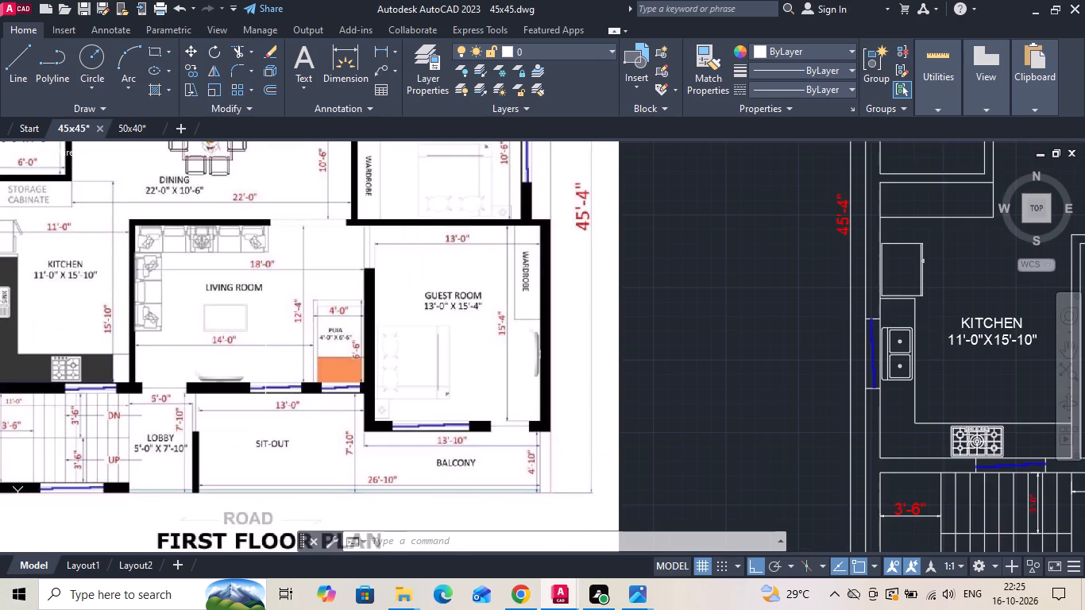
pyautogui.moveTo(264, 369); pyautogui.dragTo(287, 330, button='middle')
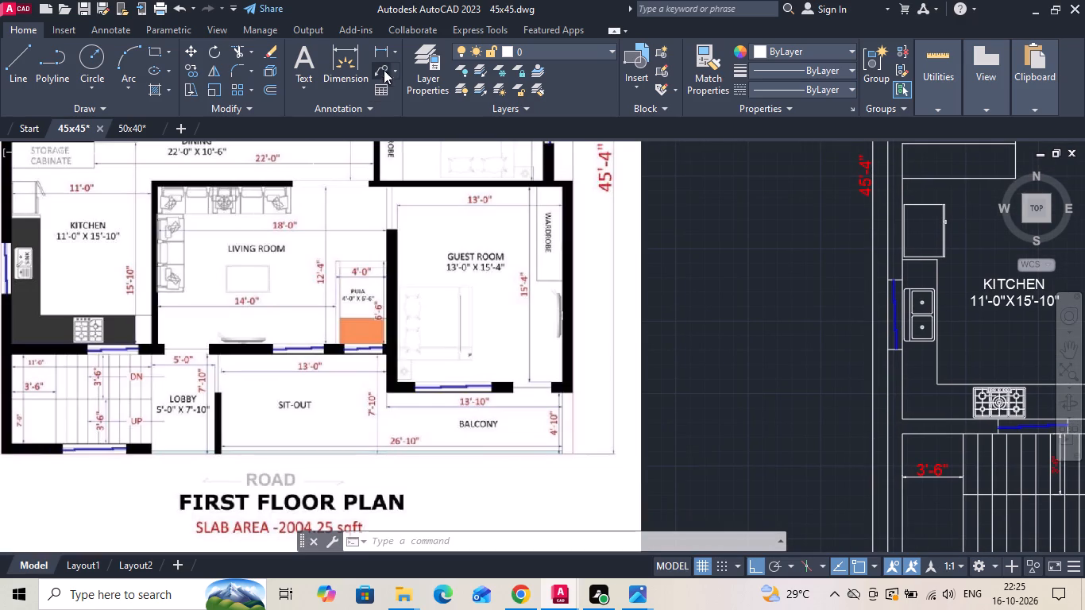
pyautogui.moveTo(136, 361); pyautogui.dragTo(193, 340, button='middle')
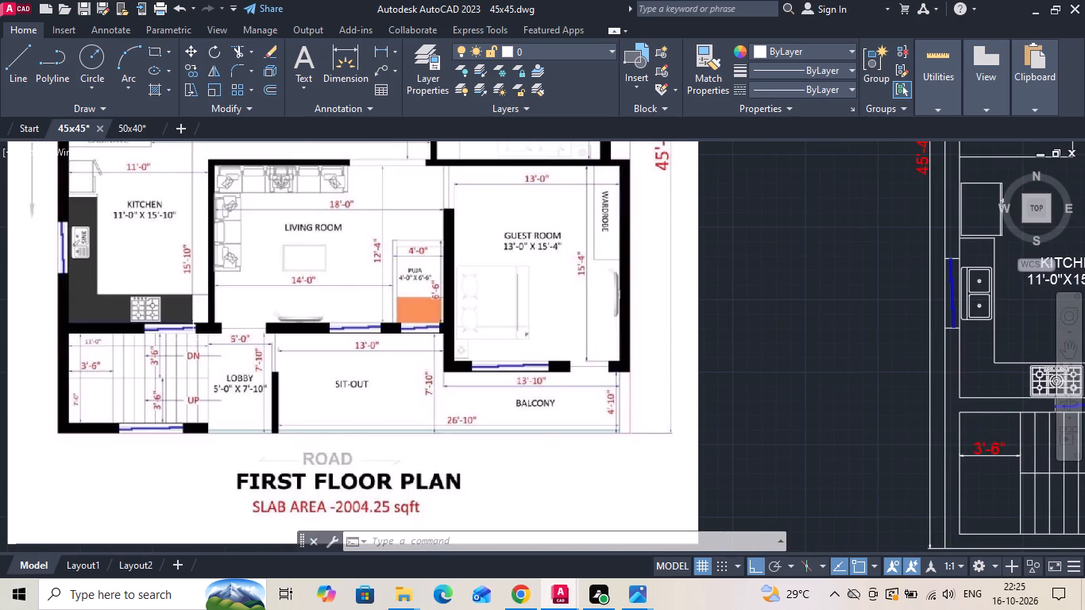
pyautogui.scroll(1, 95, 369)
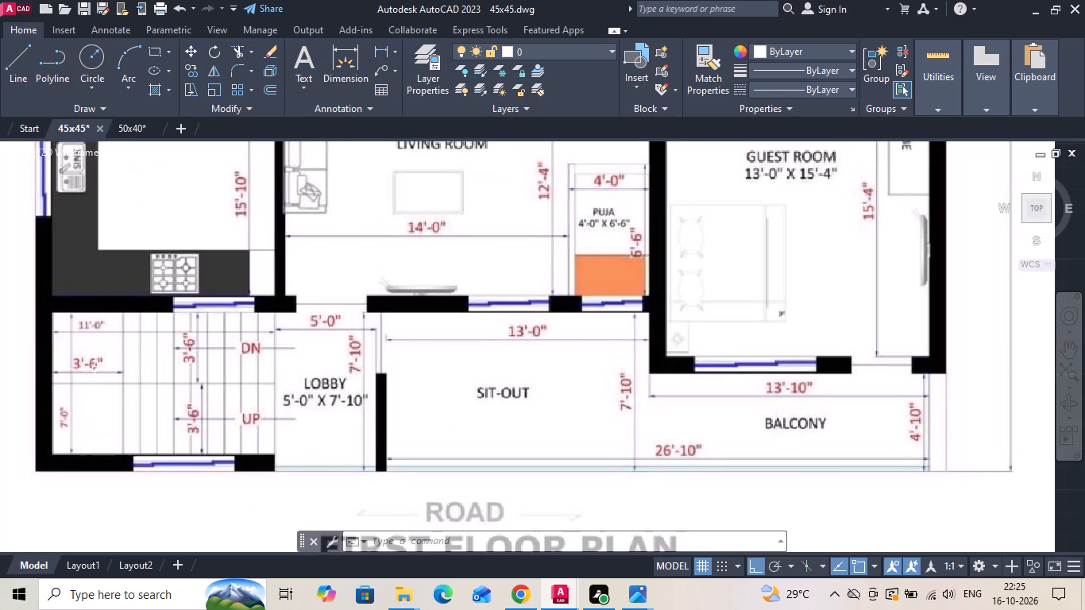
pyautogui.scroll(-3, 95, 369)
pyautogui.scroll(2, 375, 399)
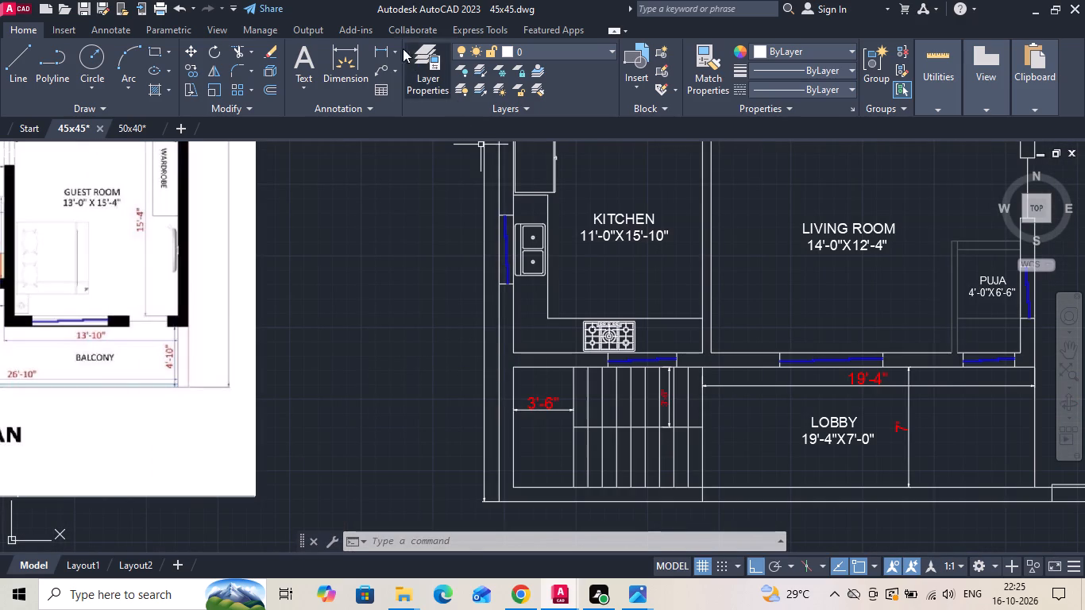
# Add a horizontal linear dimension across the full staircase width in the copied plan, just below the kitchen wall.
pyautogui.click(378, 55)
pyautogui.scroll(1, 665, 417)
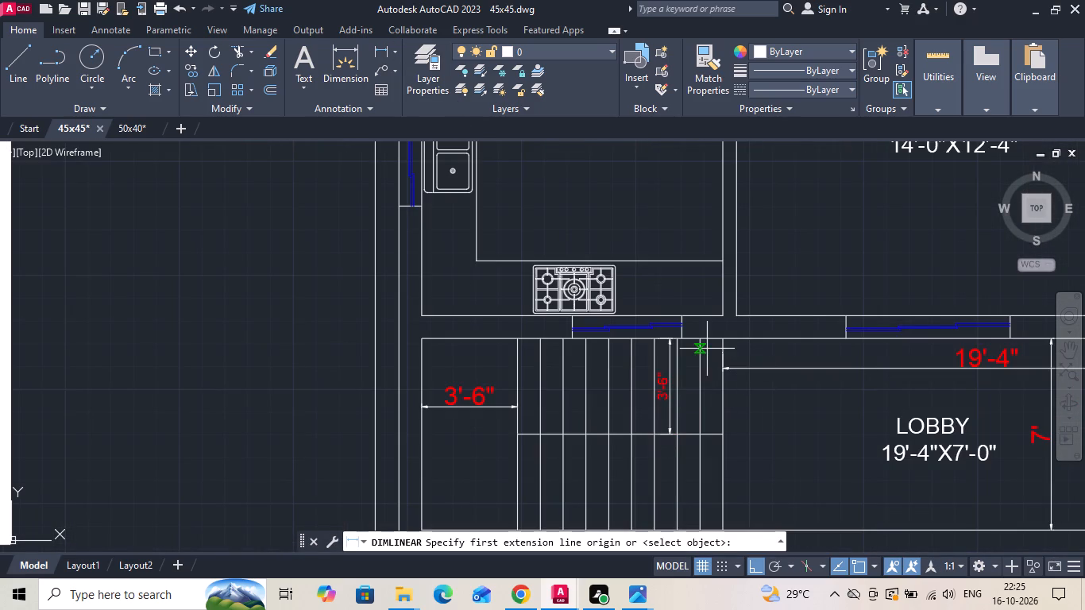
pyautogui.scroll(2, 714, 355)
pyautogui.click(724, 331)
pyautogui.scroll(-1, 706, 350)
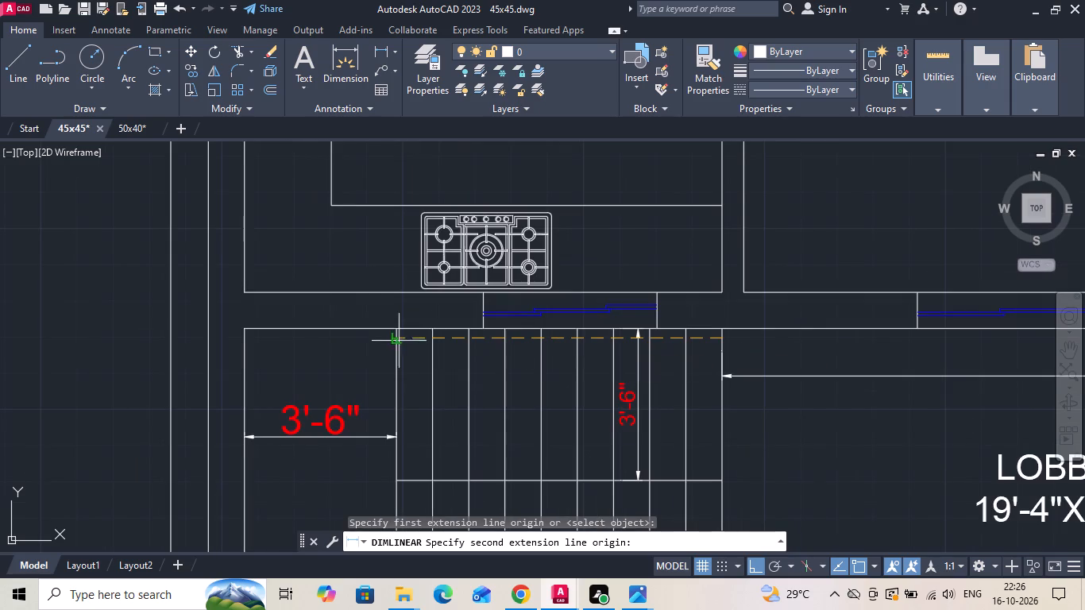
pyautogui.click(246, 326)
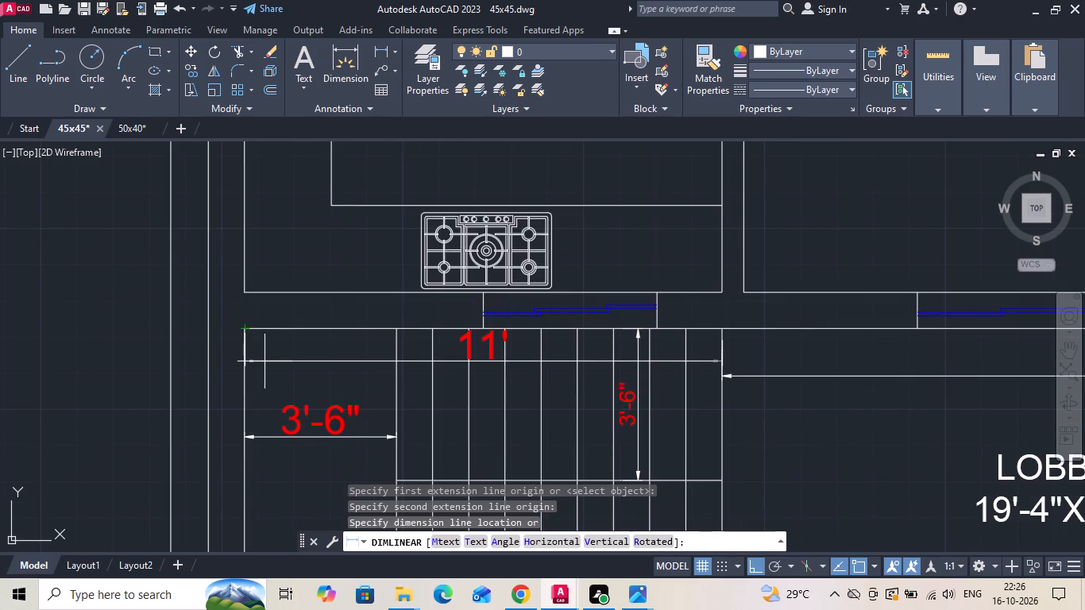
pyautogui.click(264, 361)
pyautogui.scroll(-2, 770, 365)
pyautogui.moveTo(196, 357); pyautogui.dragTo(227, 360, button='middle')
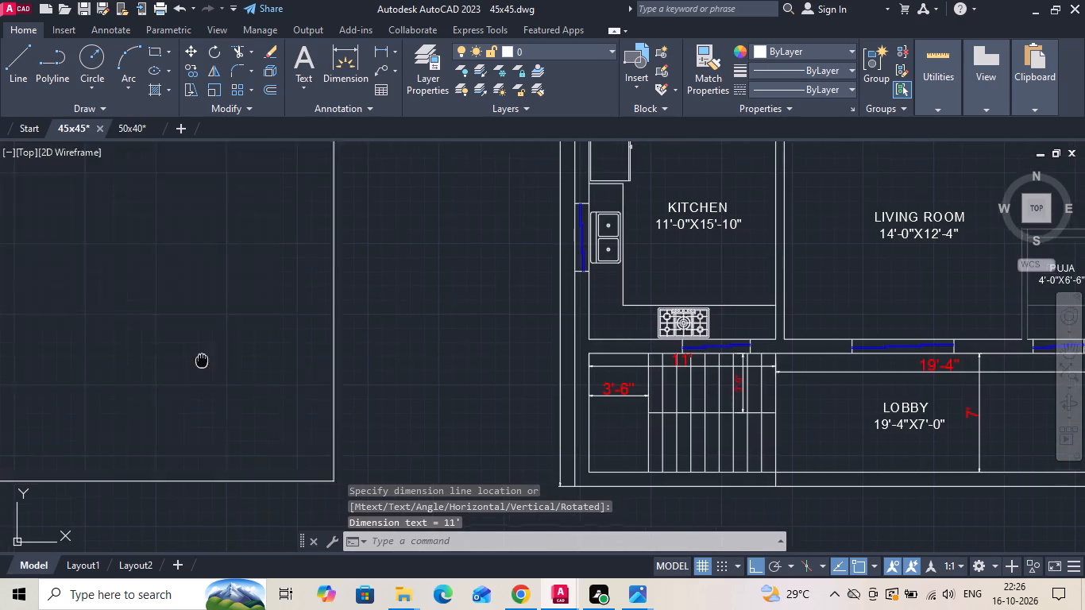
pyautogui.moveTo(227, 360); pyautogui.dragTo(624, 355, button='middle')
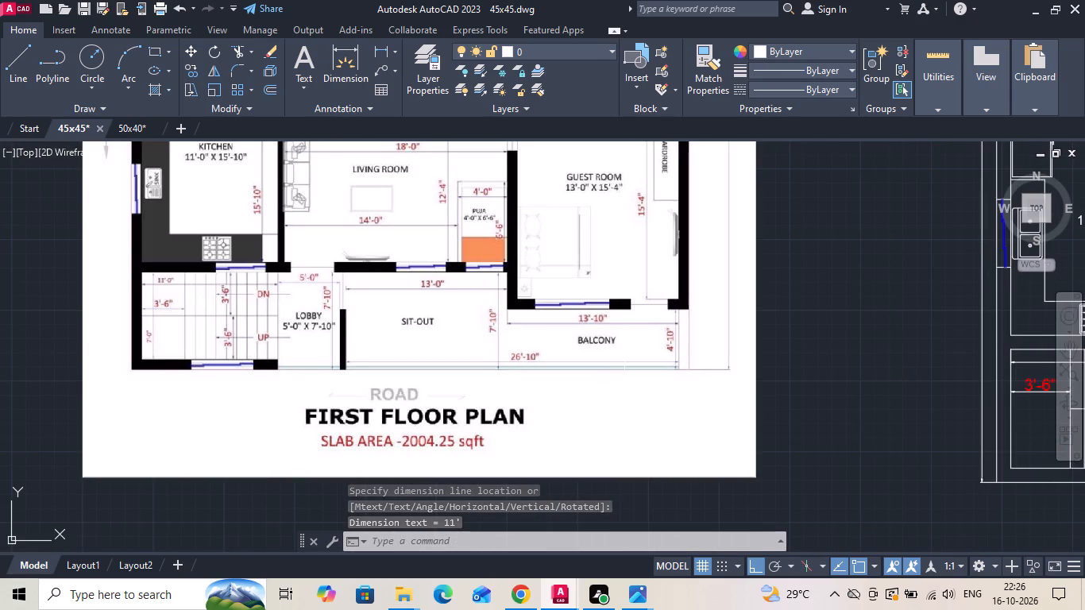
pyautogui.press('Escape')
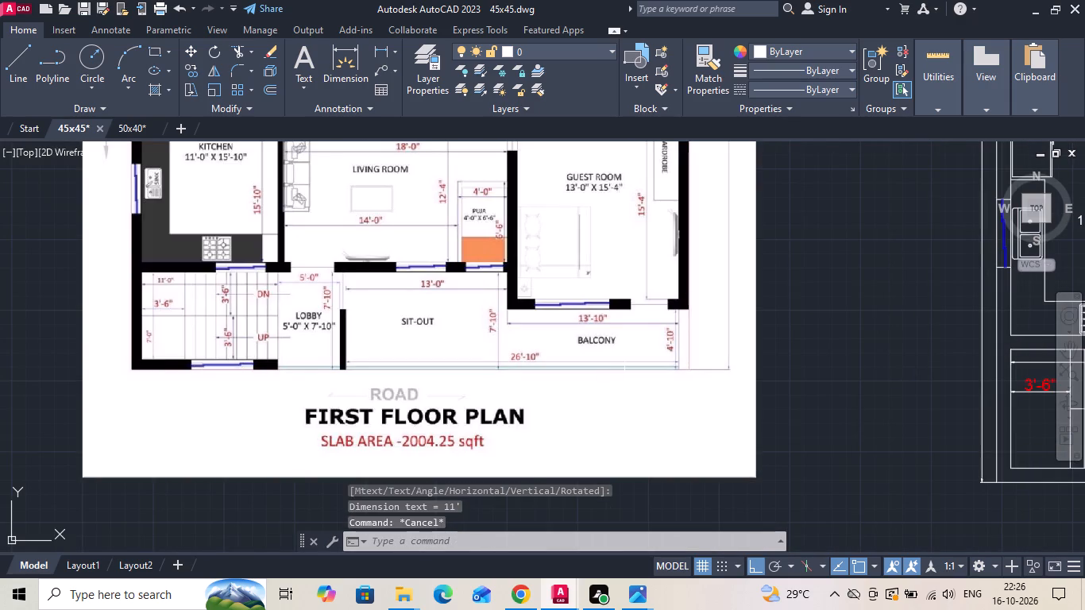
# Offset the staircase's lobby-side line 5' into the lobby of the copied plan.
pyautogui.write("O 5'")
pyautogui.press('Return')
pyautogui.scroll(-1, 499, 343)
pyautogui.scroll(1, 1020, 359)
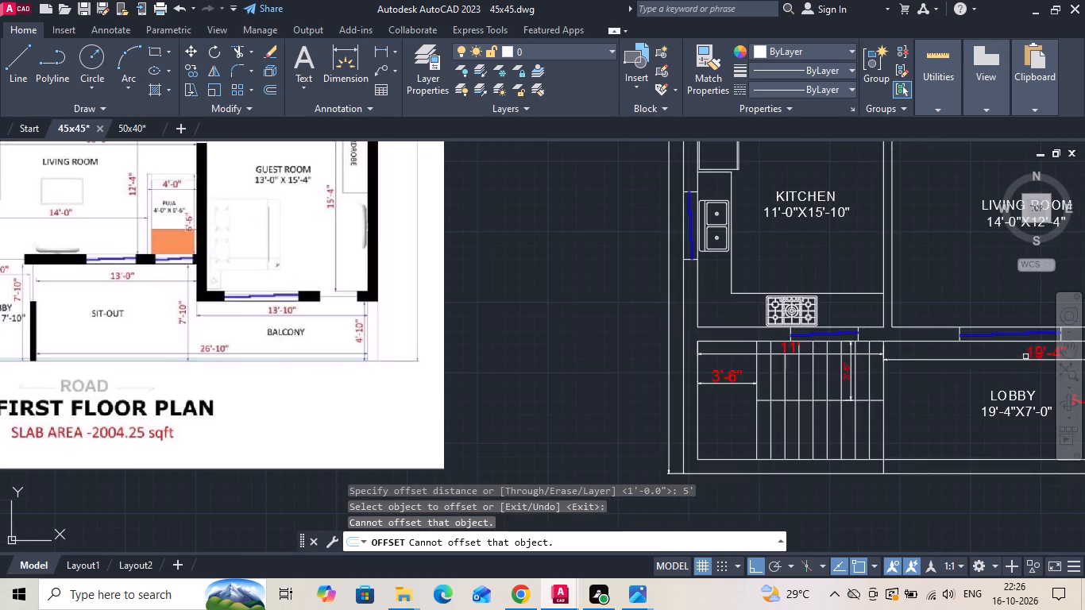
pyautogui.moveTo(946, 355); pyautogui.dragTo(600, 360, button='middle')
pyautogui.scroll(2, 562, 329)
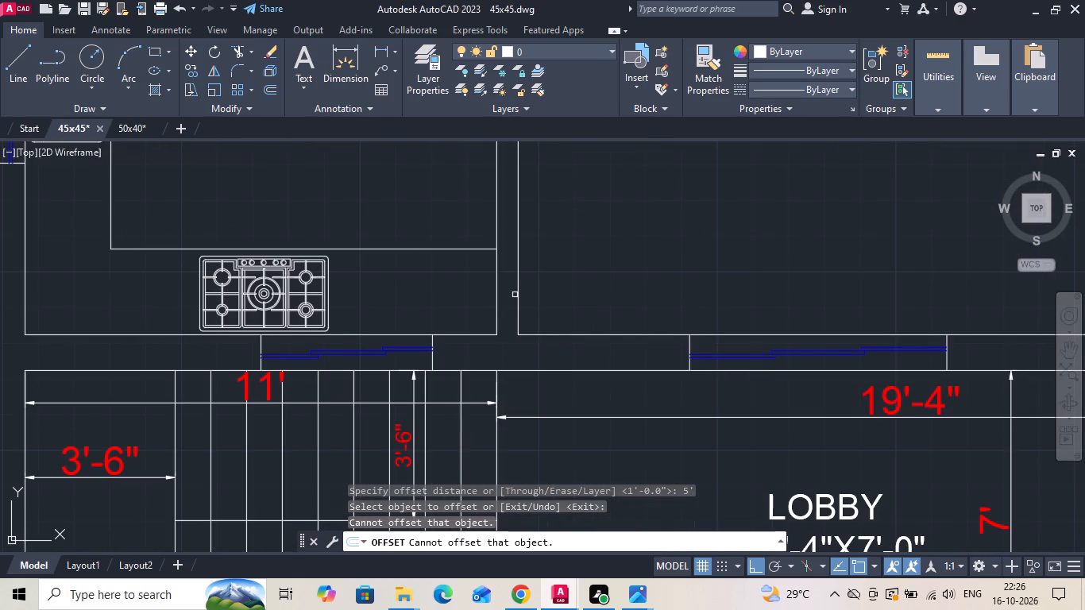
pyautogui.click(496, 452)
pyautogui.click(642, 390)
pyautogui.press('Escape')
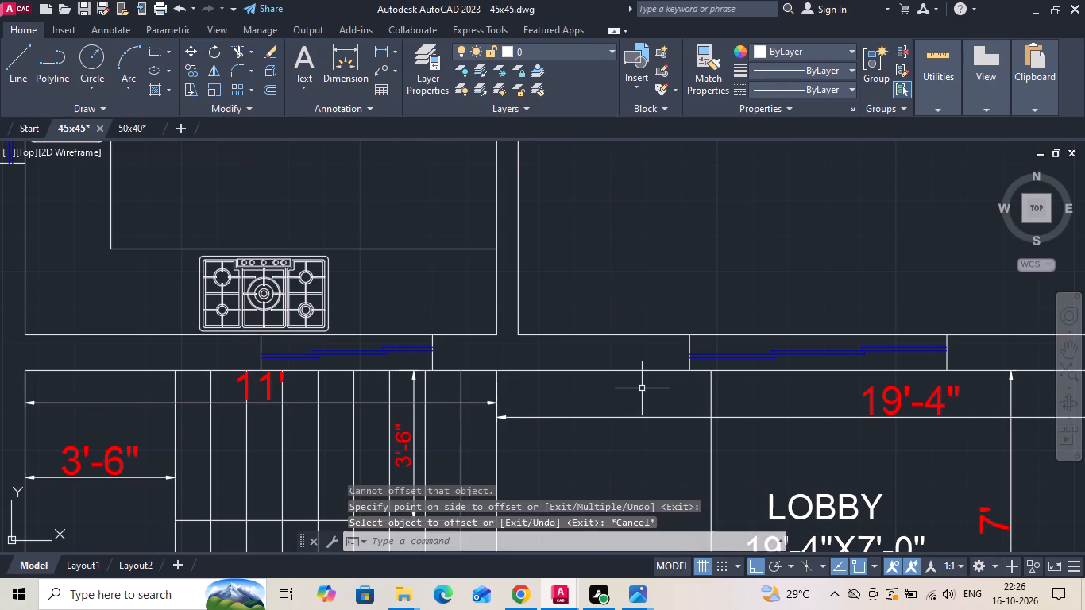
# Offset the line between lobby and sit-out by 6" toward the parking side to form the dividing wall's thickness.
pyautogui.scroll(-4, 641, 382)
pyautogui.scroll(2, 318, 348)
pyautogui.scroll(1, 234, 354)
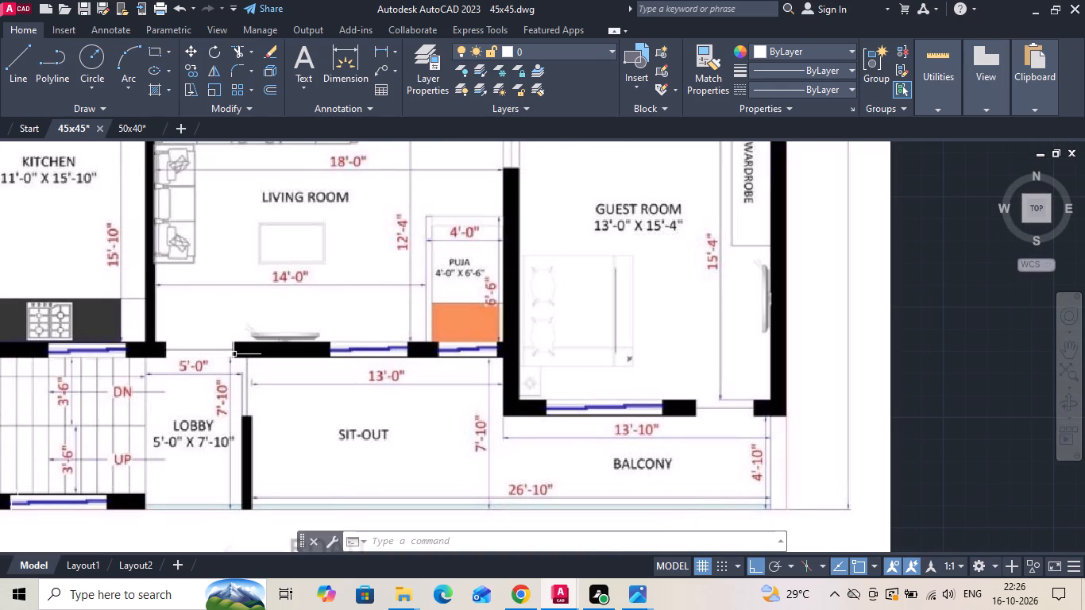
pyautogui.scroll(-2, 226, 348)
pyautogui.scroll(1, 805, 410)
pyautogui.moveTo(818, 433); pyautogui.dragTo(797, 425, button='middle')
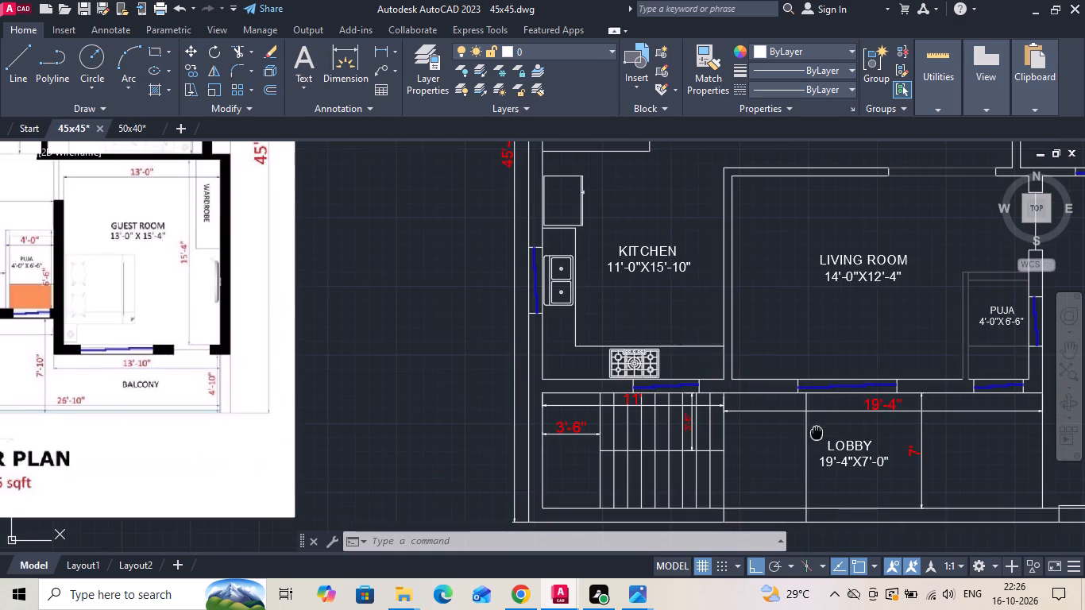
pyautogui.moveTo(797, 425); pyautogui.dragTo(647, 365, button='middle')
pyautogui.scroll(1, 647, 365)
pyautogui.write('O 6')
pyautogui.press('space')
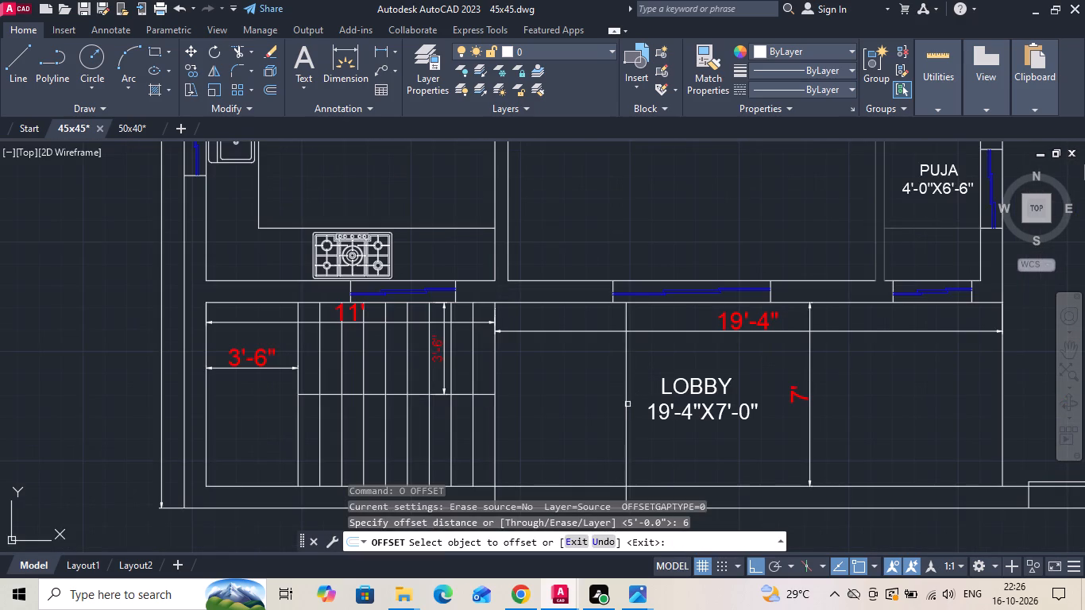
pyautogui.click(627, 404)
pyautogui.click(651, 374)
pyautogui.press('Escape')
# Delete the old LOBBY label and the lobby's 19'-4" and 7' dimensions from the copied plan.
pyautogui.click(700, 385)
pyautogui.press('Delete')
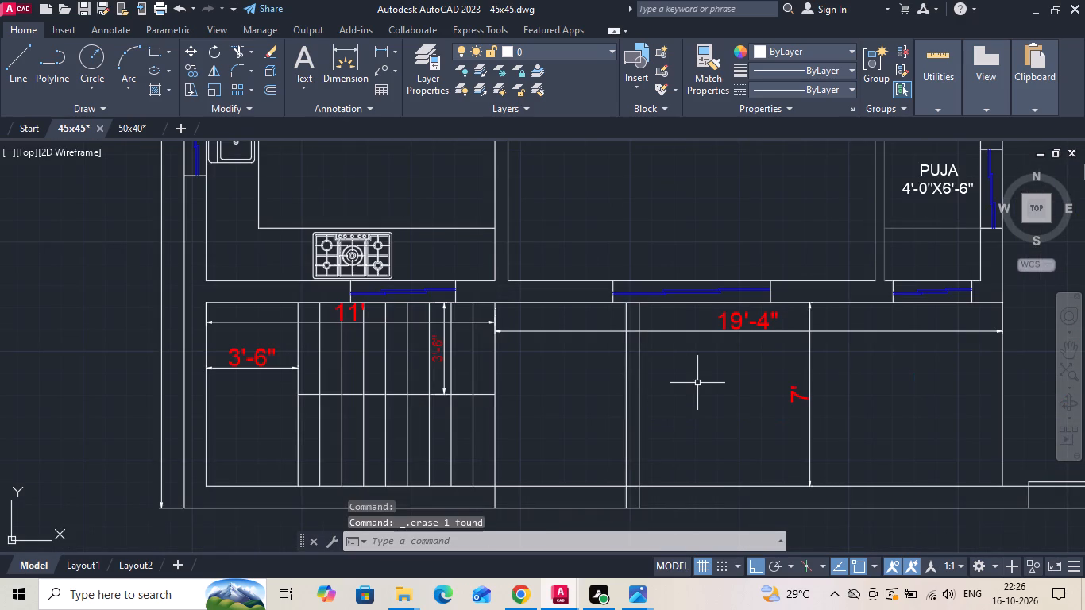
pyautogui.click(741, 332)
pyautogui.click(805, 381)
pyautogui.click(777, 411)
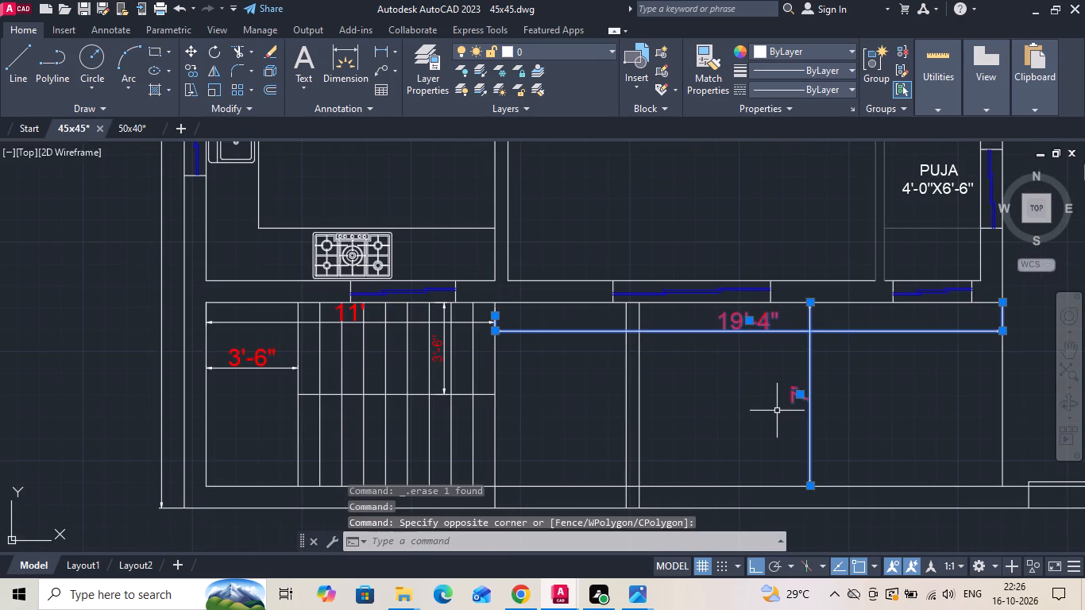
pyautogui.press('Delete')
pyautogui.press('p')
pyautogui.press('Escape')
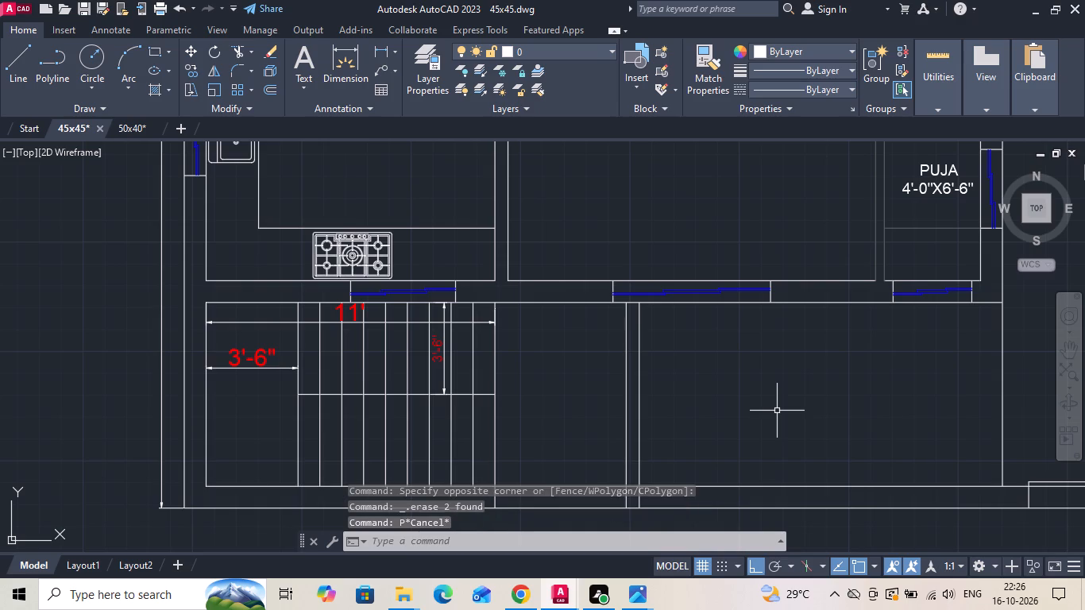
# Offset the sit-out side line of the new 6" wall 13' toward the parking to mark the sit-out's width.
pyautogui.write("O 13'")
pyautogui.press('Return')
pyautogui.click(638, 407)
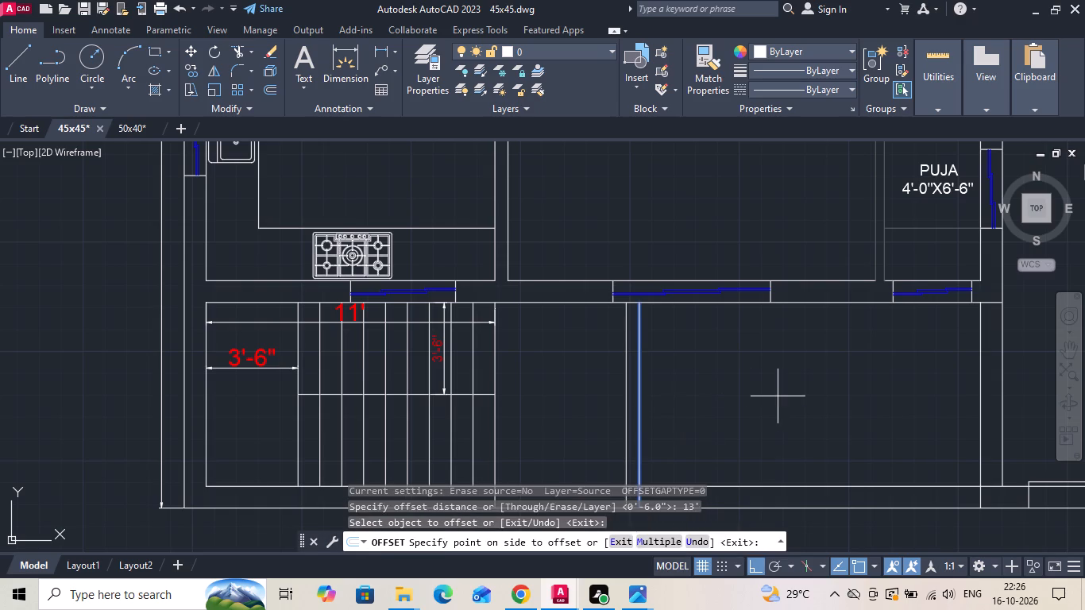
pyautogui.click(778, 396)
pyautogui.scroll(-2, 805, 402)
pyautogui.press('Escape')
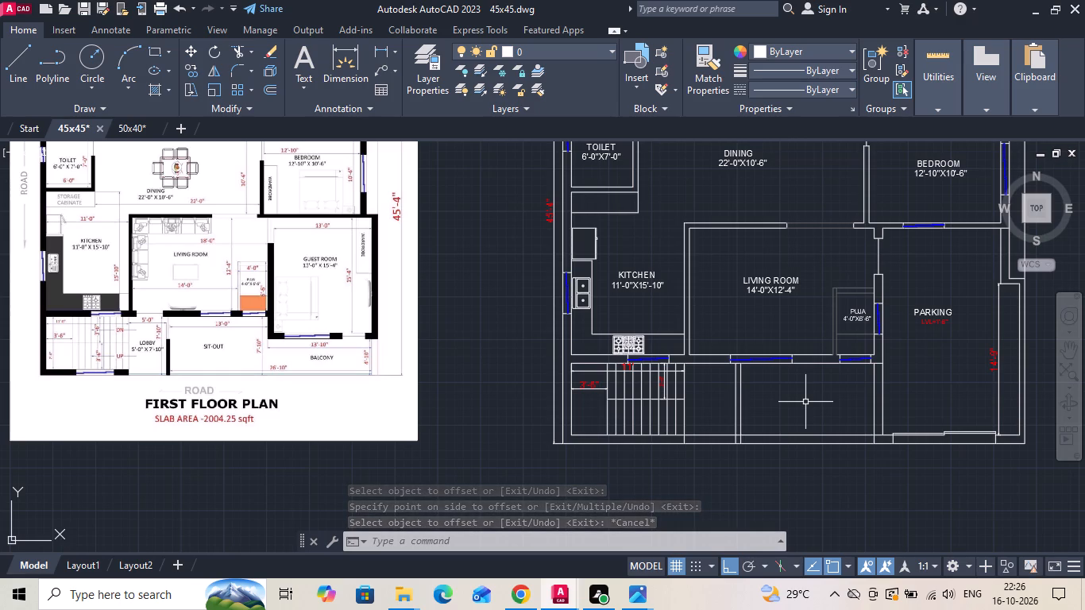
pyautogui.press('Escape')
pyautogui.scroll(1, 892, 408)
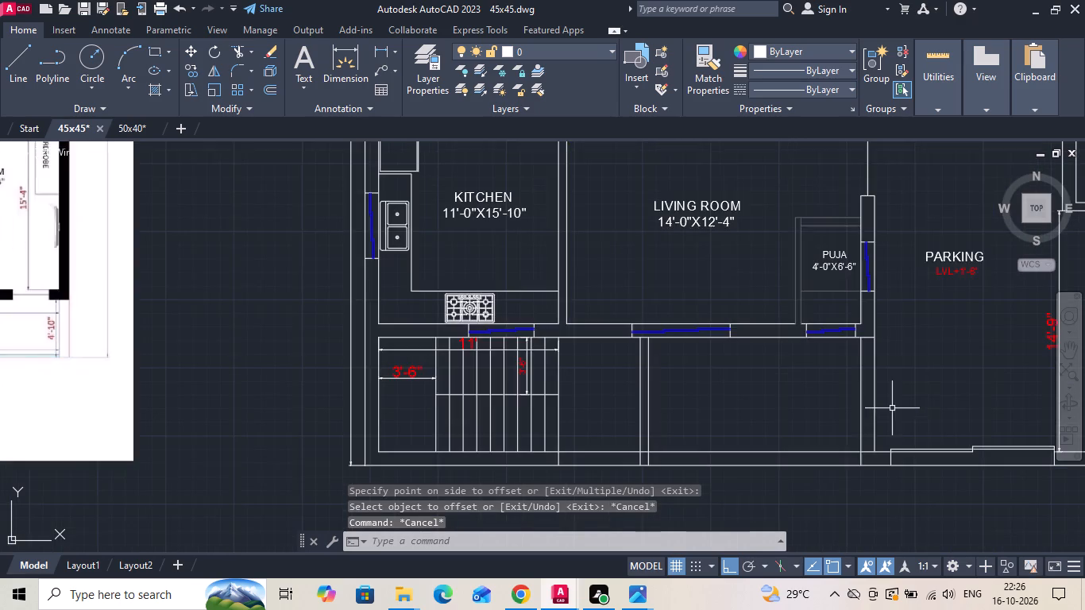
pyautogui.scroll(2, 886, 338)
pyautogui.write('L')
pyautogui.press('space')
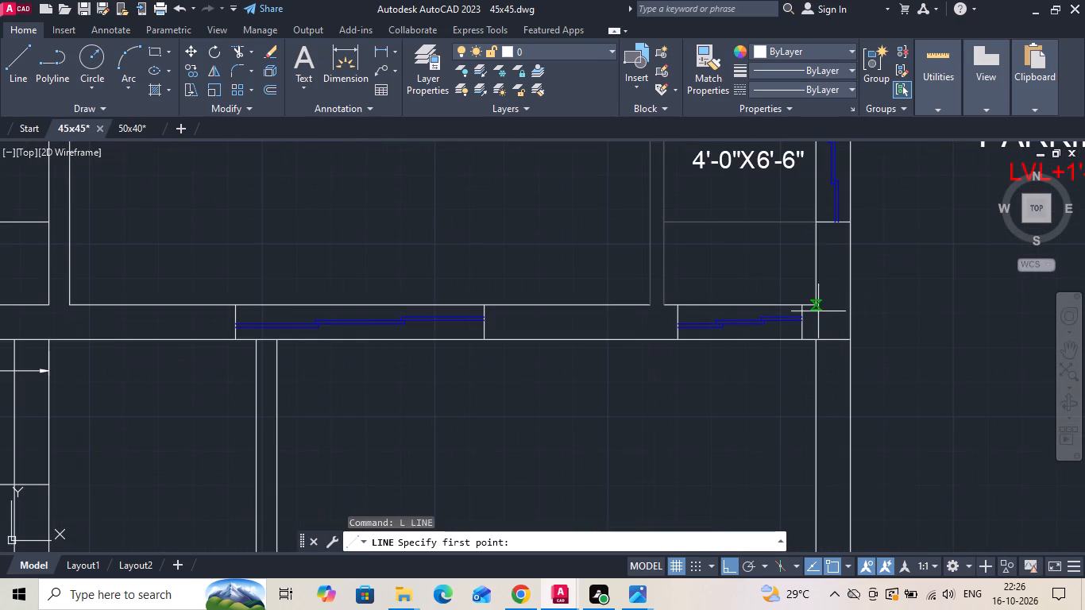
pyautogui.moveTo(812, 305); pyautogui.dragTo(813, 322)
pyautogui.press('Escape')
# Delete the window in the wall between the 12'-10"x10'-6" bedroom and the parking.
pyautogui.scroll(-2, 778, 371)
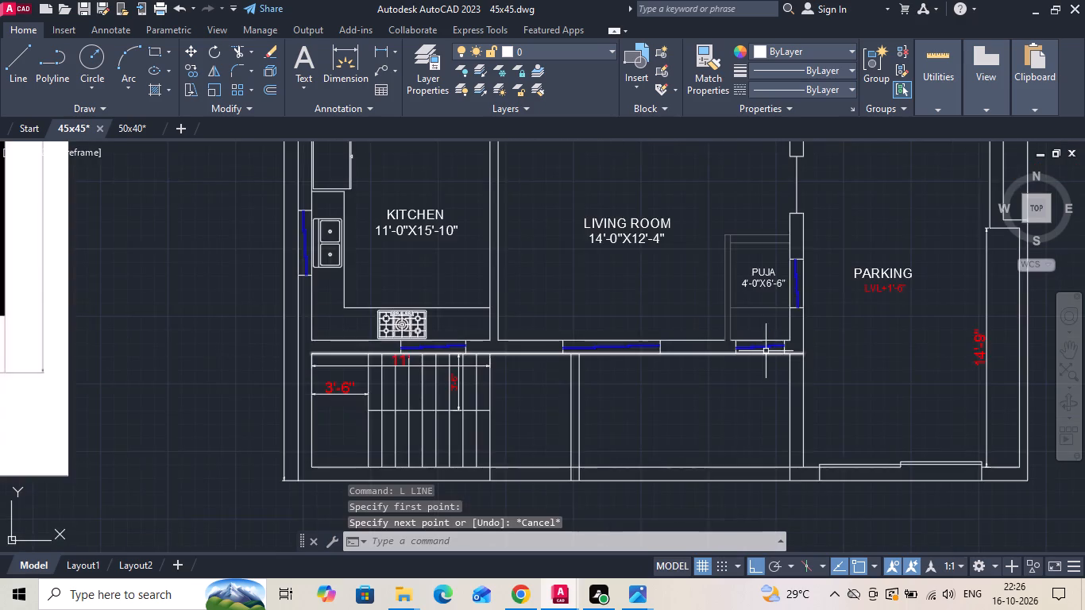
pyautogui.scroll(-1, 697, 349)
pyautogui.scroll(1, 109, 333)
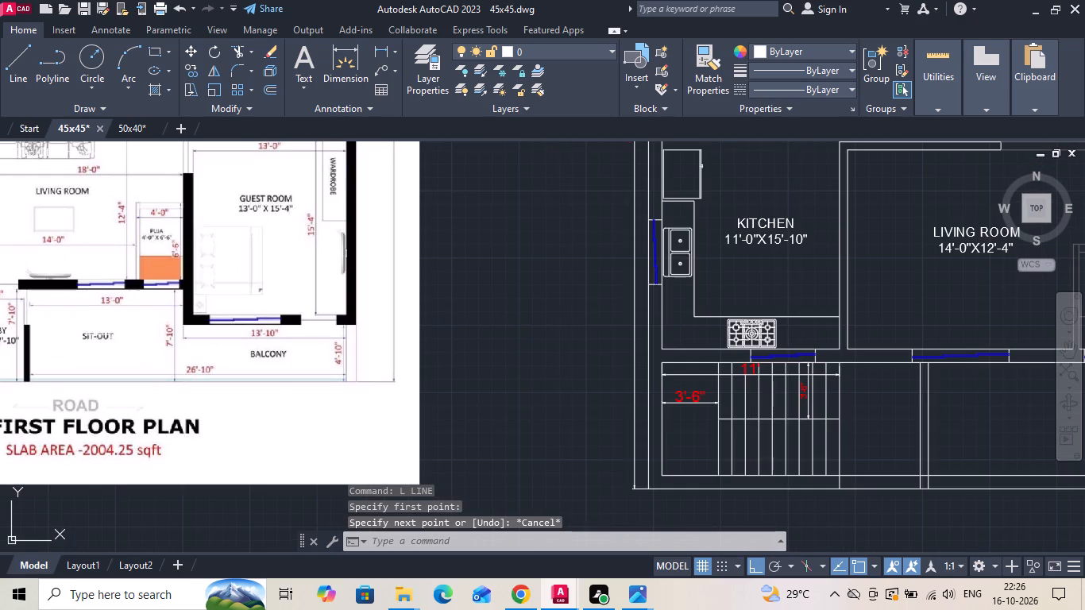
pyautogui.scroll(-1, 114, 338)
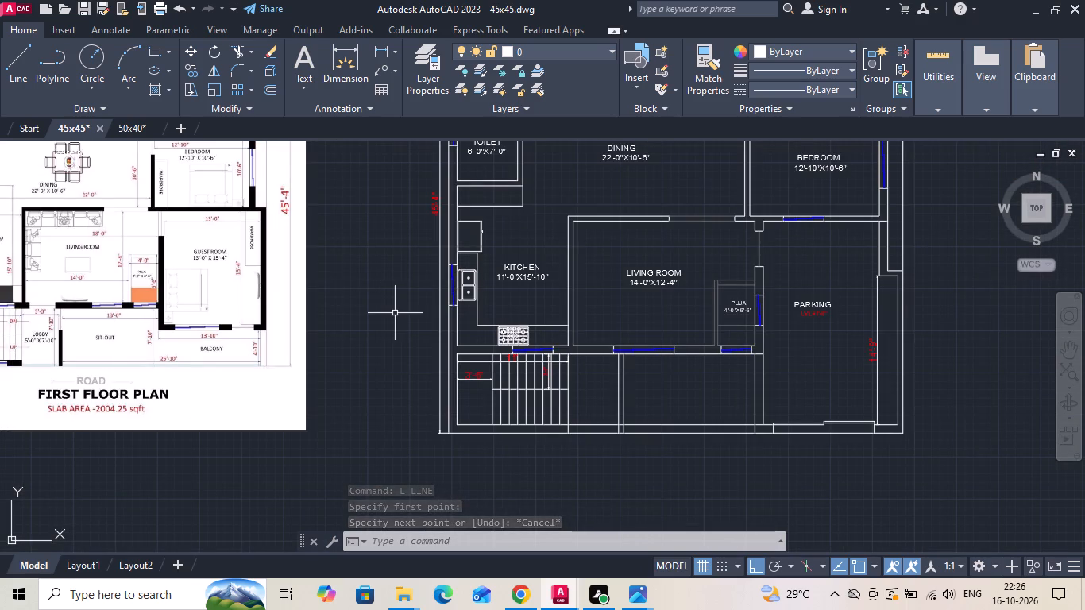
pyautogui.moveTo(500, 288); pyautogui.dragTo(479, 376, button='middle')
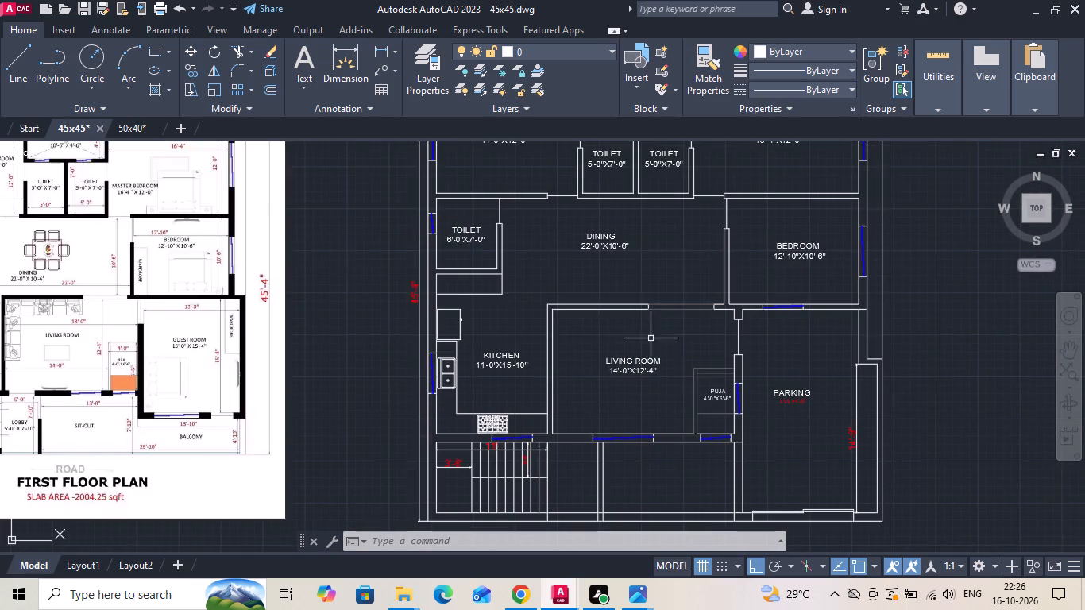
pyautogui.scroll(1, 709, 328)
pyautogui.moveTo(783, 272); pyautogui.dragTo(792, 289)
pyautogui.click(864, 317)
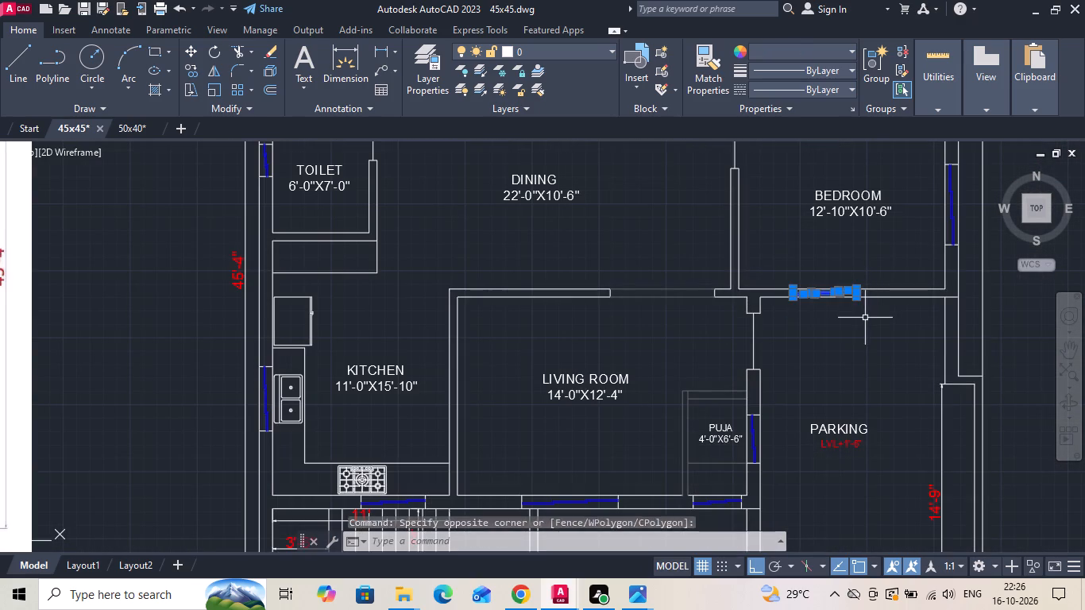
pyautogui.press('Delete')
# Offset the parking-side line of the bedroom wall 15'4" toward the road to mark the guest room's length.
pyautogui.scroll(-1, 853, 312)
pyautogui.scroll(1, 119, 314)
pyautogui.scroll(-1, 119, 314)
pyautogui.write("O 15'4")
pyautogui.press('space')
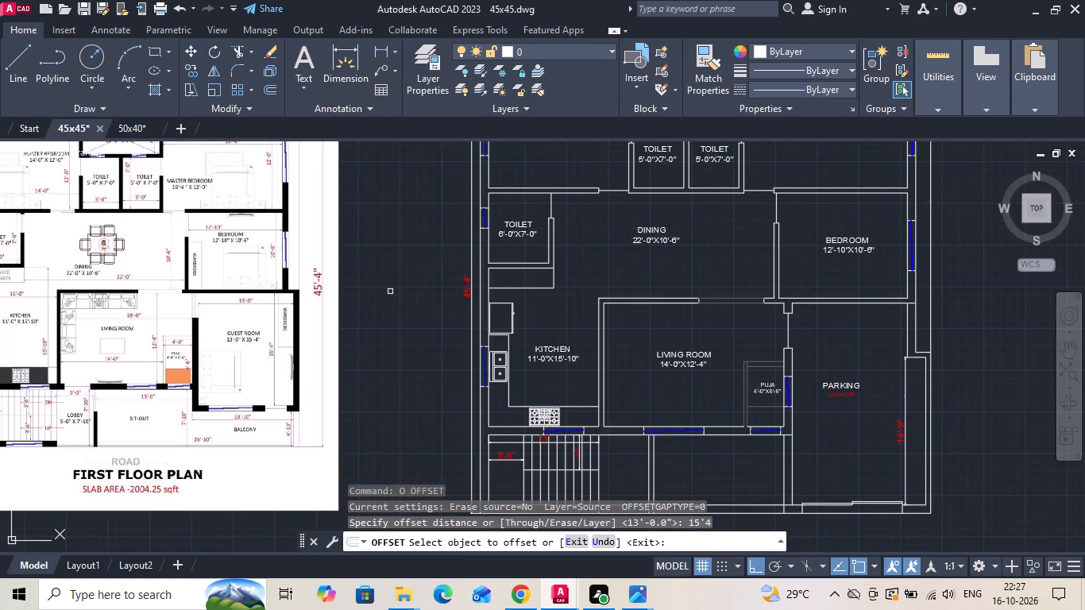
pyautogui.click(829, 304)
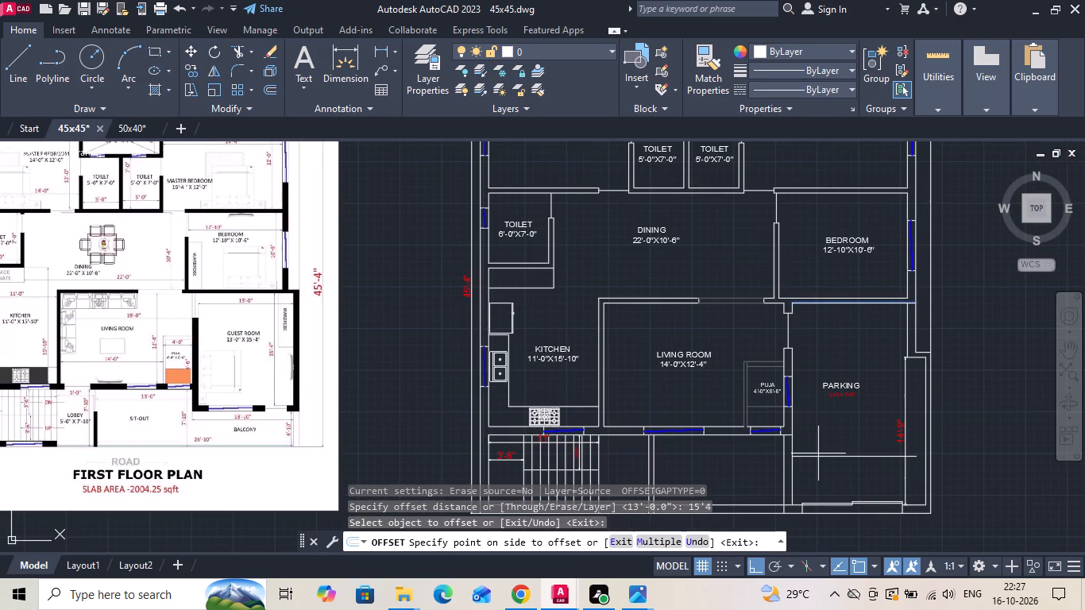
pyautogui.click(818, 455)
pyautogui.moveTo(822, 435); pyautogui.dragTo(814, 369, button='middle')
pyautogui.press('Escape')
# Offset the new guest room line 10" toward the road to form the front wall's thickness.
pyautogui.write('O')
pyautogui.press('space')
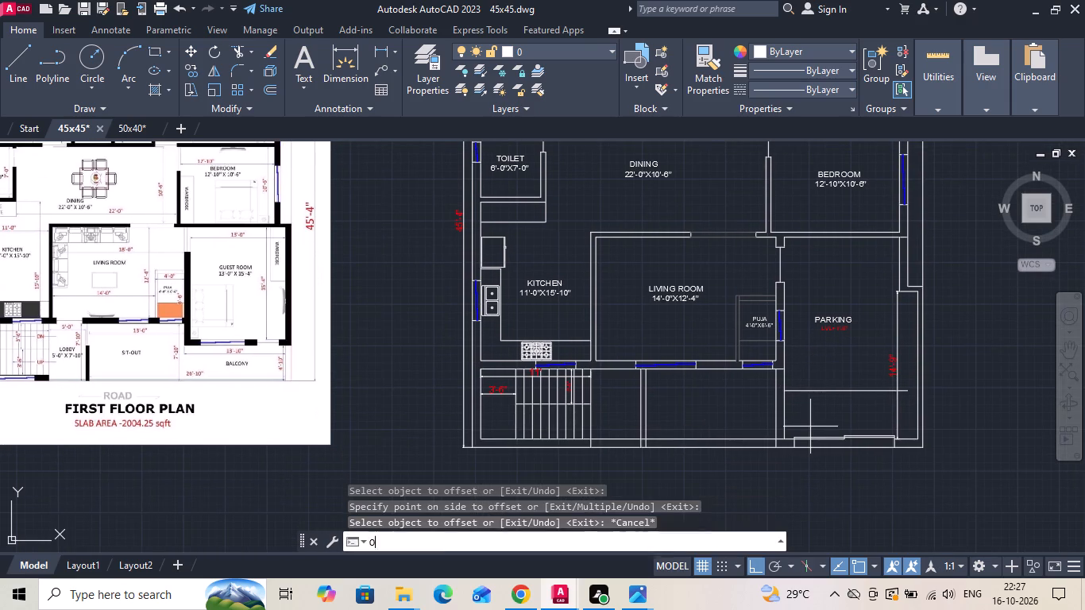
pyautogui.write('10')
pyautogui.press('space')
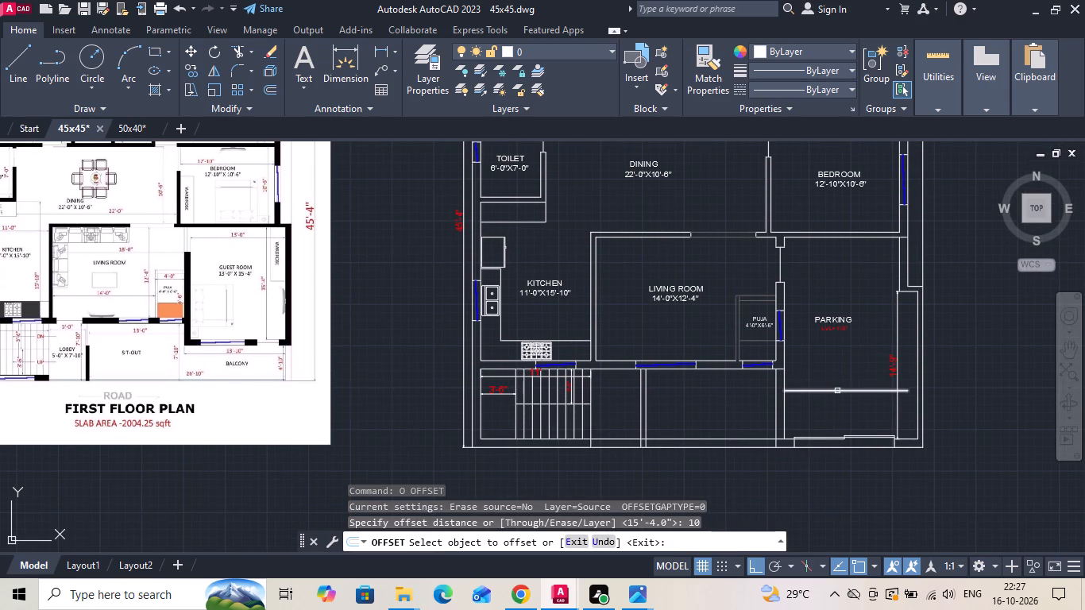
pyautogui.click(837, 391)
pyautogui.click(839, 414)
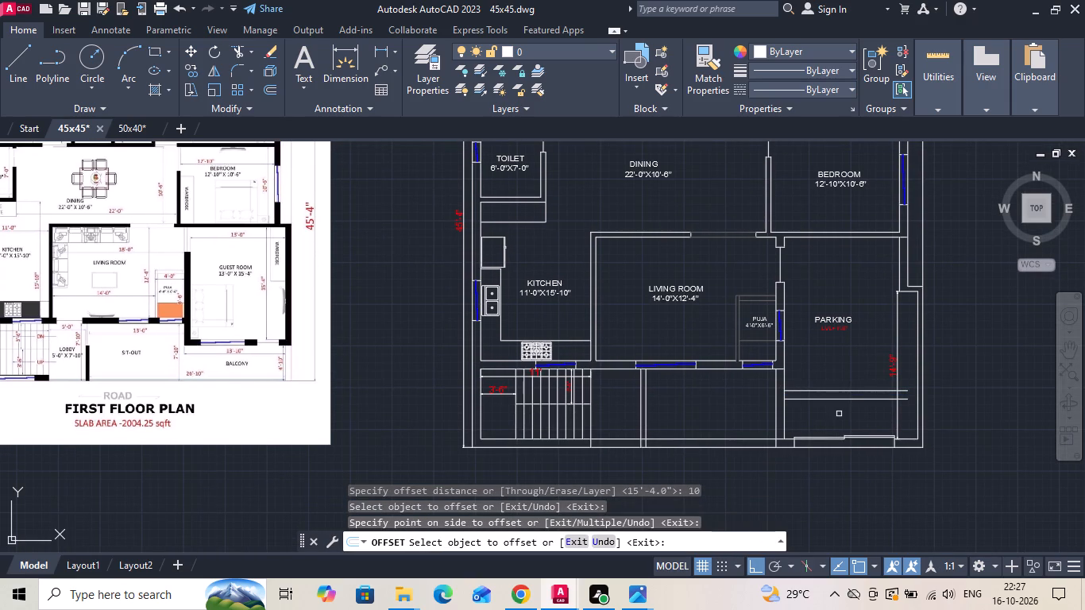
pyautogui.press('Escape')
# Extend the balcony-side line of the new guest room wall to the outer boundary line and the sit-out side wall line.
pyautogui.write('EX')
pyautogui.press('space')
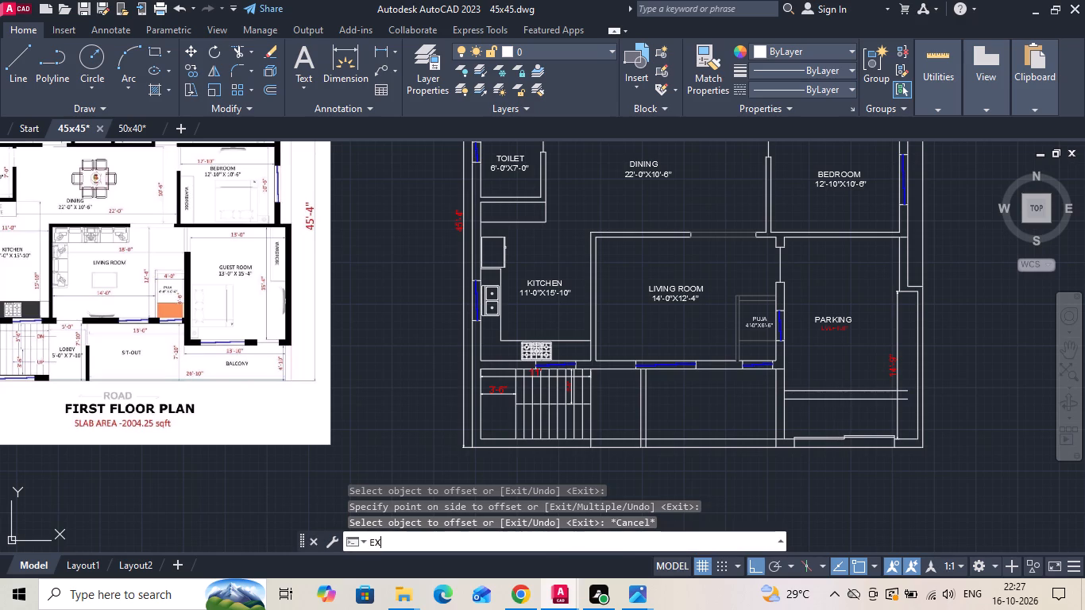
pyautogui.click(885, 400)
pyautogui.click(903, 399)
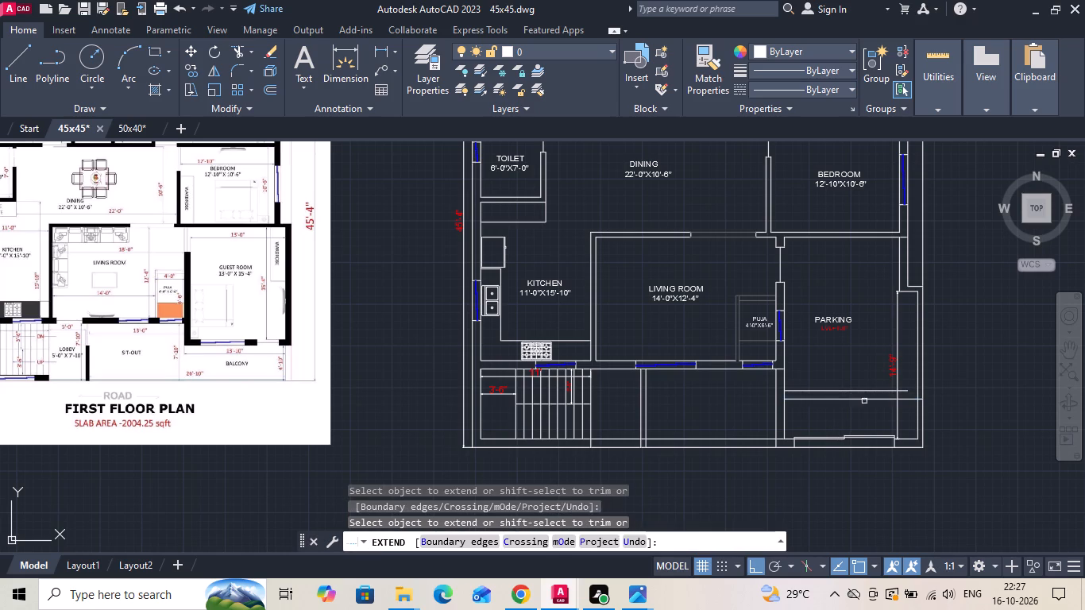
pyautogui.click(805, 401)
pyautogui.press('Escape')
# Trim the two sit-out side wall lines below the new guest room front wall.
pyautogui.press('t')
pyautogui.write('R')
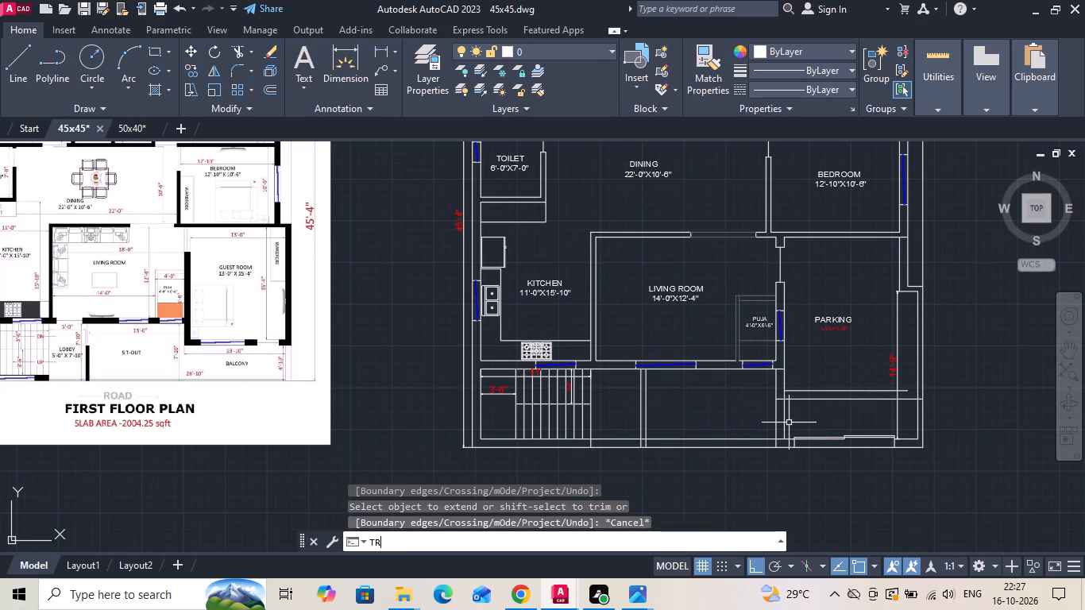
pyautogui.press('space')
pyautogui.moveTo(771, 419); pyautogui.dragTo(791, 430)
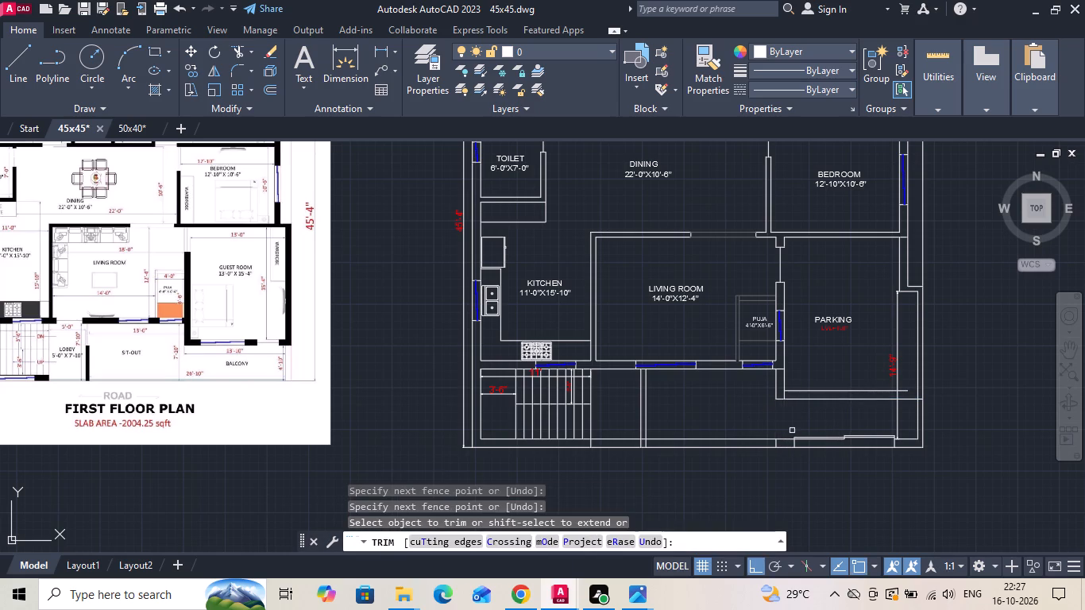
pyautogui.press('Escape')
# Delete the sliding gate from the parking's front wall.
pyautogui.scroll(2, 809, 439)
pyautogui.moveTo(918, 458); pyautogui.dragTo(905, 450)
pyautogui.click(848, 392)
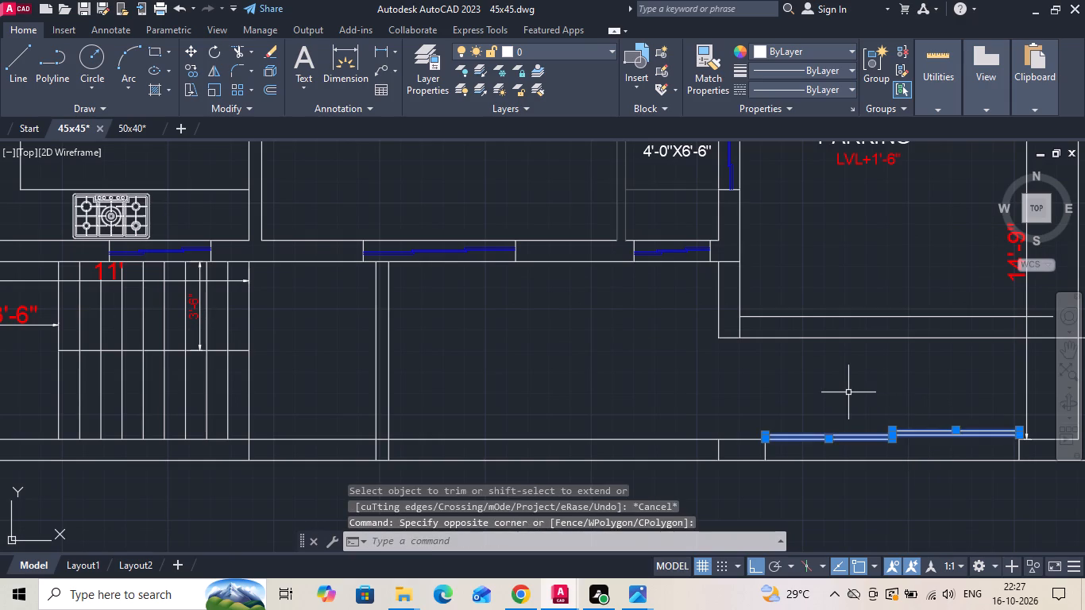
pyautogui.press('Delete')
# Delete the parking's 14'-9" dimension.
pyautogui.scroll(-1, 734, 457)
pyautogui.scroll(1, 891, 459)
pyautogui.moveTo(948, 407); pyautogui.dragTo(945, 405)
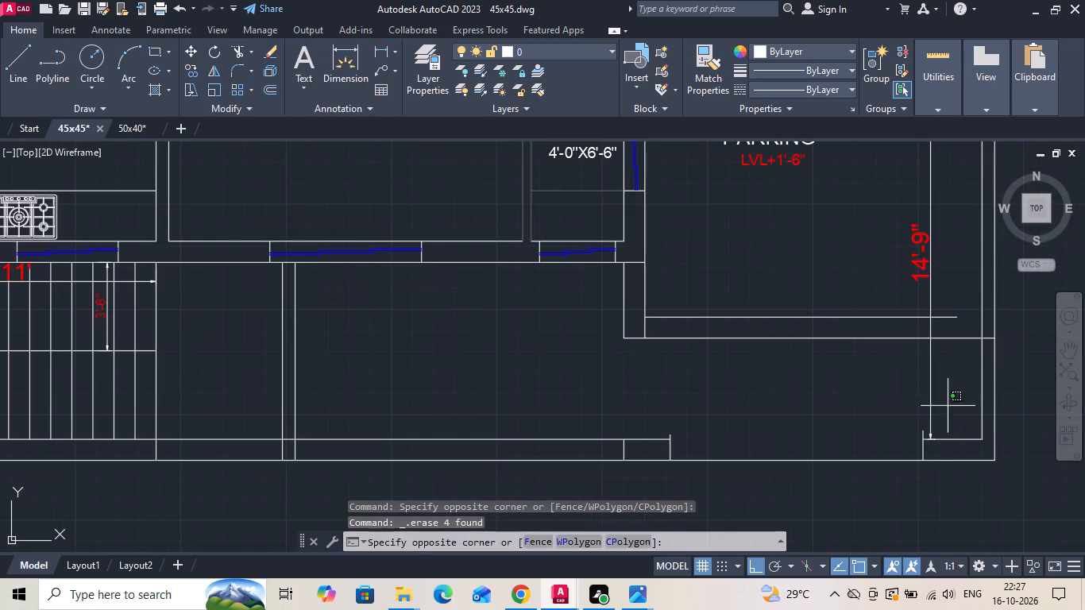
pyautogui.moveTo(945, 405); pyautogui.dragTo(914, 392)
pyautogui.click(863, 362)
pyautogui.press('Delete')
pyautogui.scroll(-1, 836, 434)
# Delete the leftover front wall pieces on both sides of the old gate opening.
pyautogui.scroll(1, 886, 426)
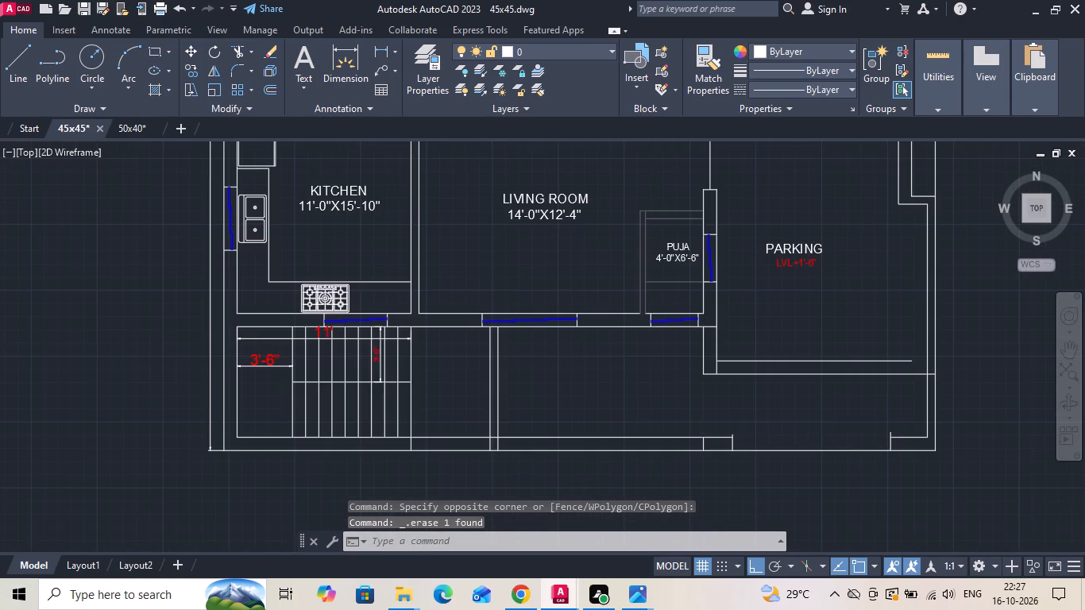
pyautogui.click(898, 425)
pyautogui.click(842, 451)
pyautogui.press('Delete')
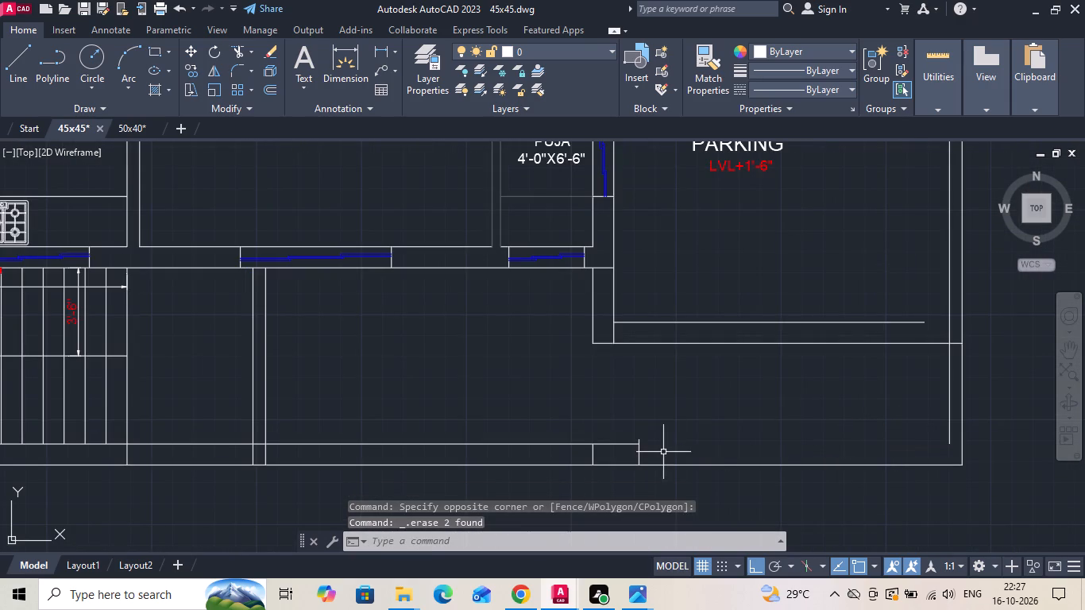
pyautogui.moveTo(647, 455); pyautogui.dragTo(597, 456)
pyautogui.click(556, 454)
pyautogui.press('Delete')
pyautogui.scroll(-2, 766, 427)
# Trim the front wall's inner line out of the lobby, the 6" dividing wall and the sit-out.
pyautogui.scroll(-1, 764, 430)
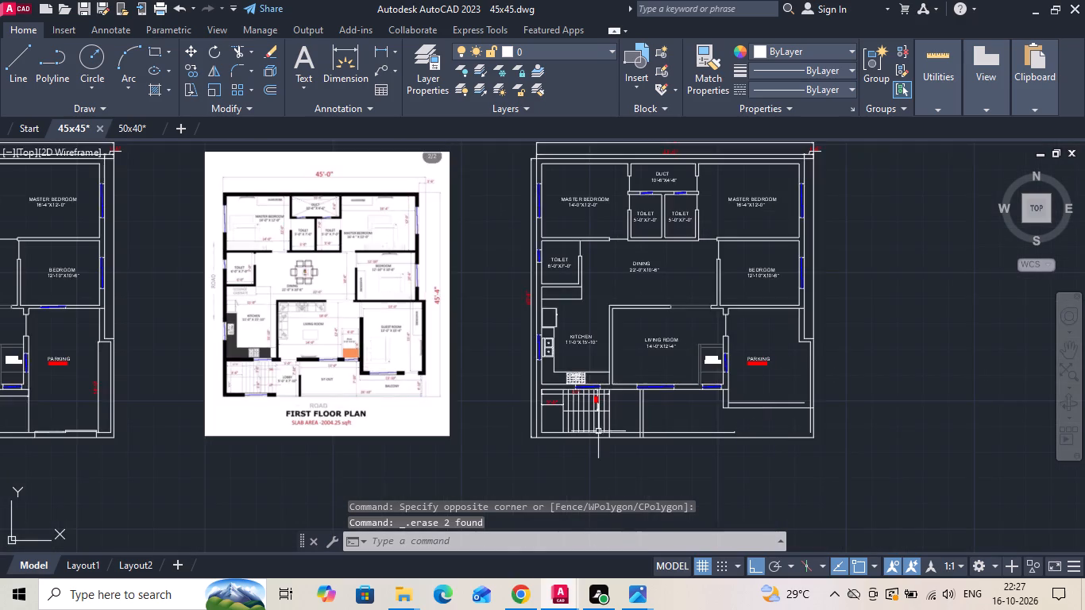
pyautogui.scroll(2, 345, 396)
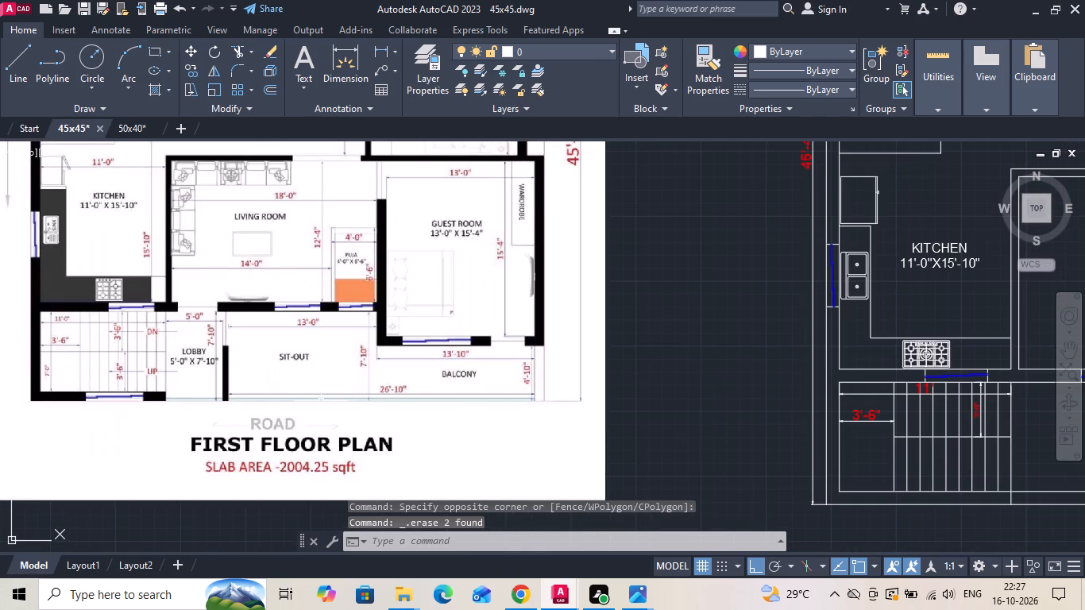
pyautogui.scroll(-1, 301, 384)
pyautogui.scroll(1, 791, 454)
pyautogui.write('TR')
pyautogui.press('space')
pyautogui.press('space')
pyautogui.click(770, 450)
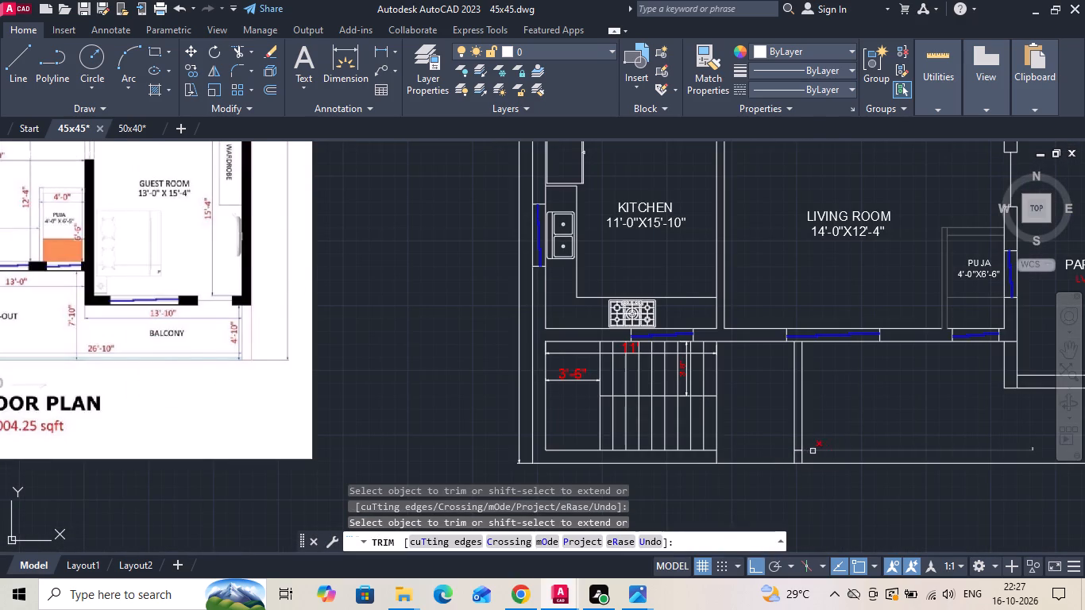
pyautogui.scroll(-1, 824, 451)
pyautogui.scroll(4, 825, 451)
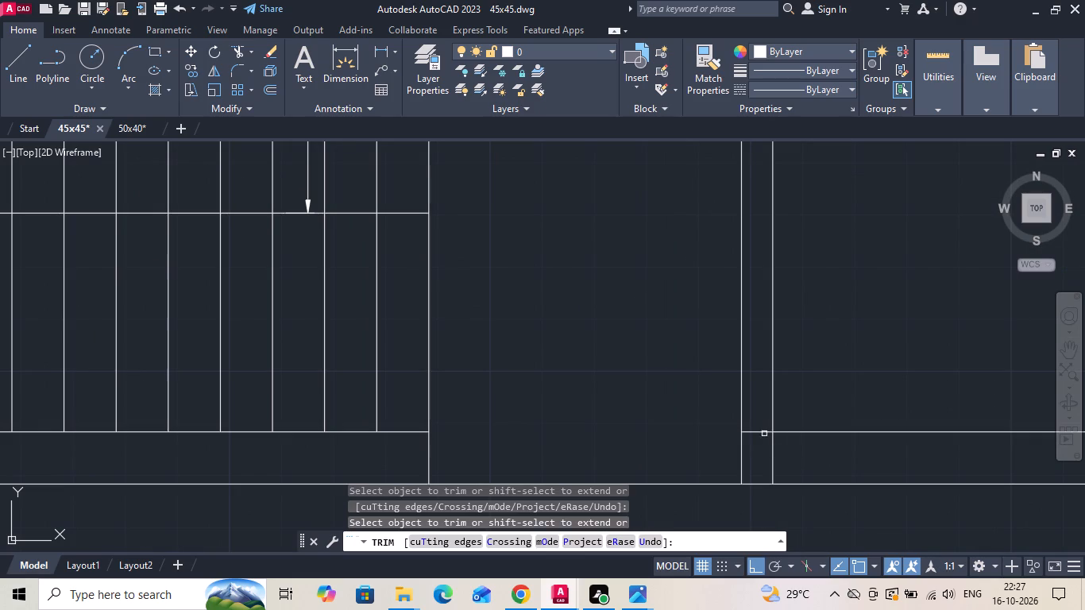
pyautogui.click(763, 429)
pyautogui.click(760, 448)
pyautogui.moveTo(834, 435); pyautogui.dragTo(814, 467)
pyautogui.moveTo(799, 397); pyautogui.dragTo(800, 427)
pyautogui.click(803, 447)
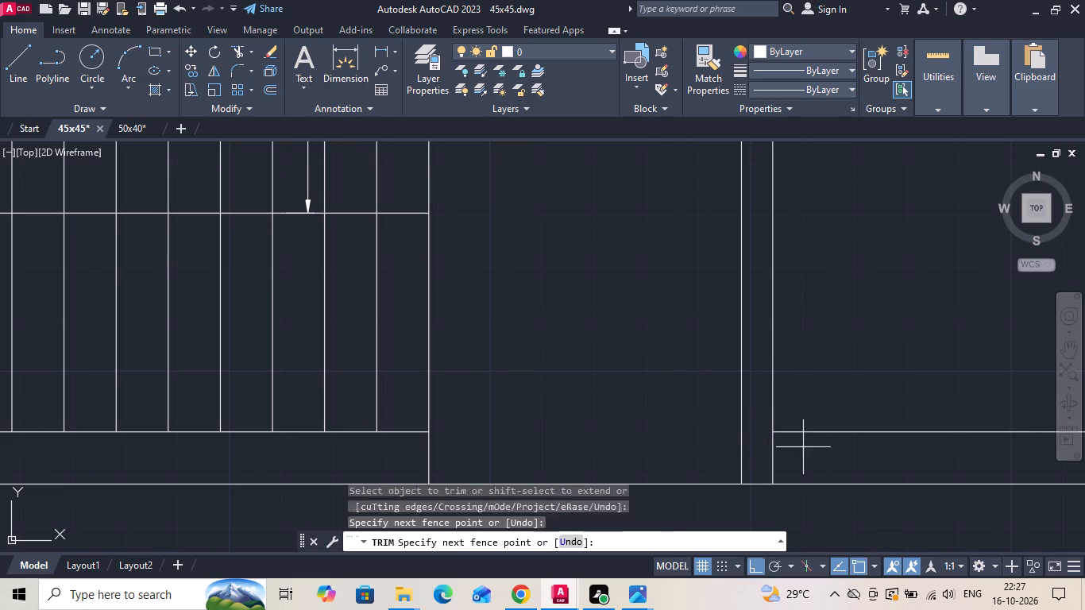
pyautogui.click(810, 411)
pyautogui.scroll(-4, 784, 424)
pyautogui.press('Escape')
# Measure the balcony's depth from the guest room's front wall to the front edge.
pyautogui.scroll(2, 409, 390)
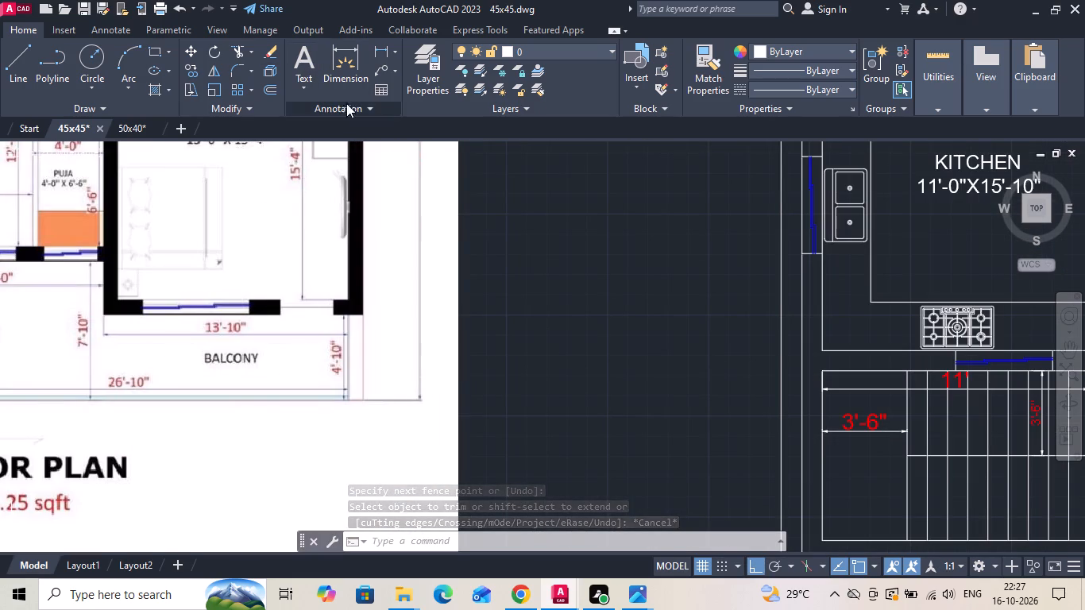
pyautogui.click(380, 50)
pyautogui.scroll(-2, 186, 218)
pyautogui.scroll(2, 876, 331)
pyautogui.click(774, 297)
pyautogui.click(770, 409)
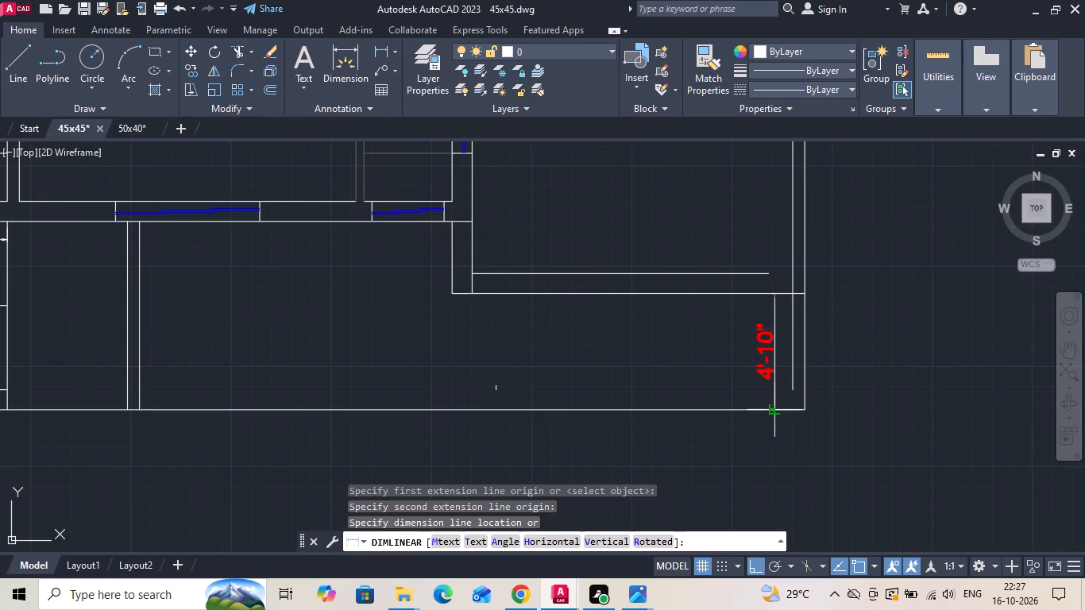
pyautogui.press('Escape')
# Move the inner line of the parking's outer side wall 4" toward the room.
pyautogui.scroll(-2, 761, 427)
pyautogui.scroll(1, 96, 278)
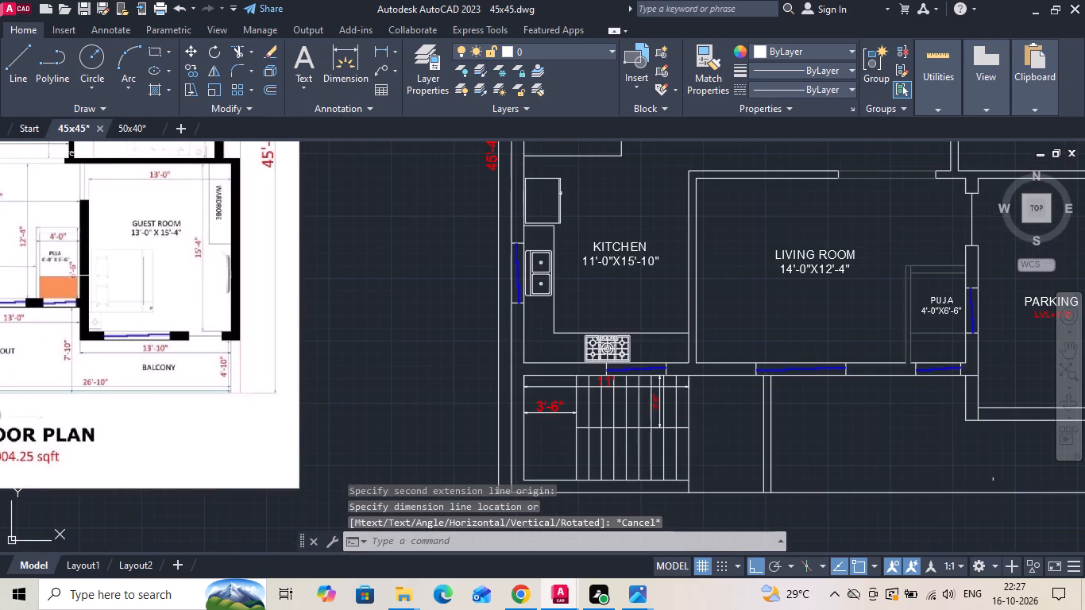
pyautogui.scroll(-1, 122, 306)
pyautogui.scroll(2, 774, 284)
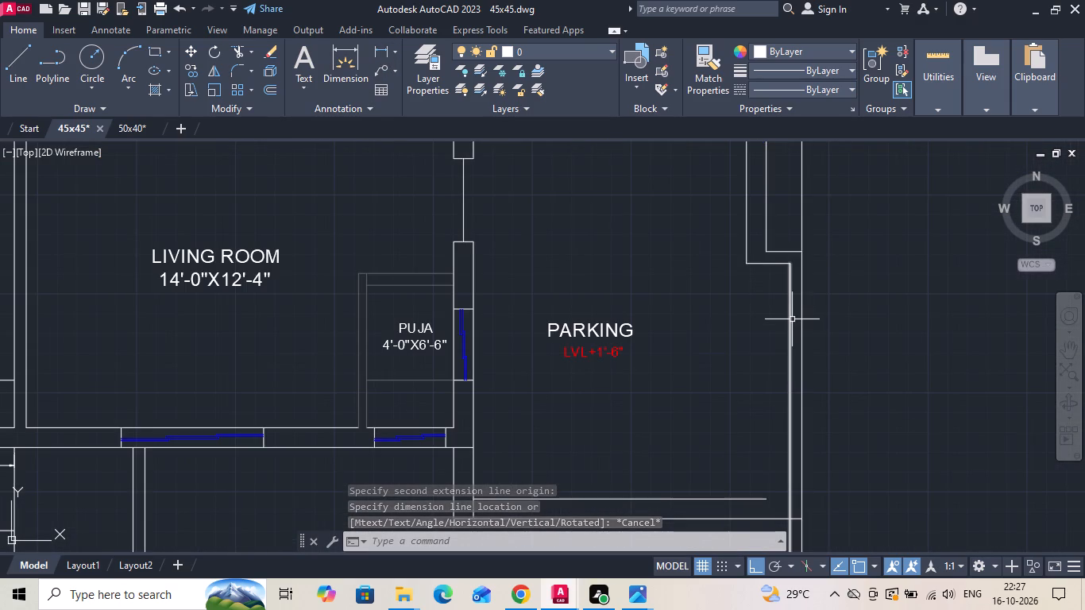
pyautogui.click(792, 319)
pyautogui.rightClick(791, 319)
pyautogui.click(832, 291)
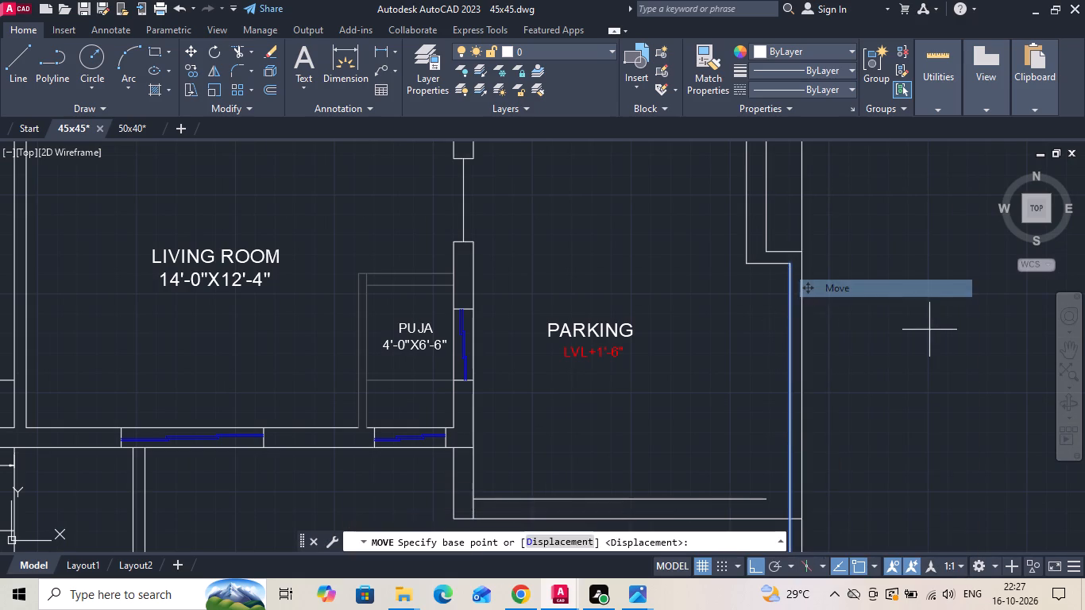
pyautogui.moveTo(929, 330); pyautogui.dragTo(880, 333)
pyautogui.write('4')
pyautogui.press('space')
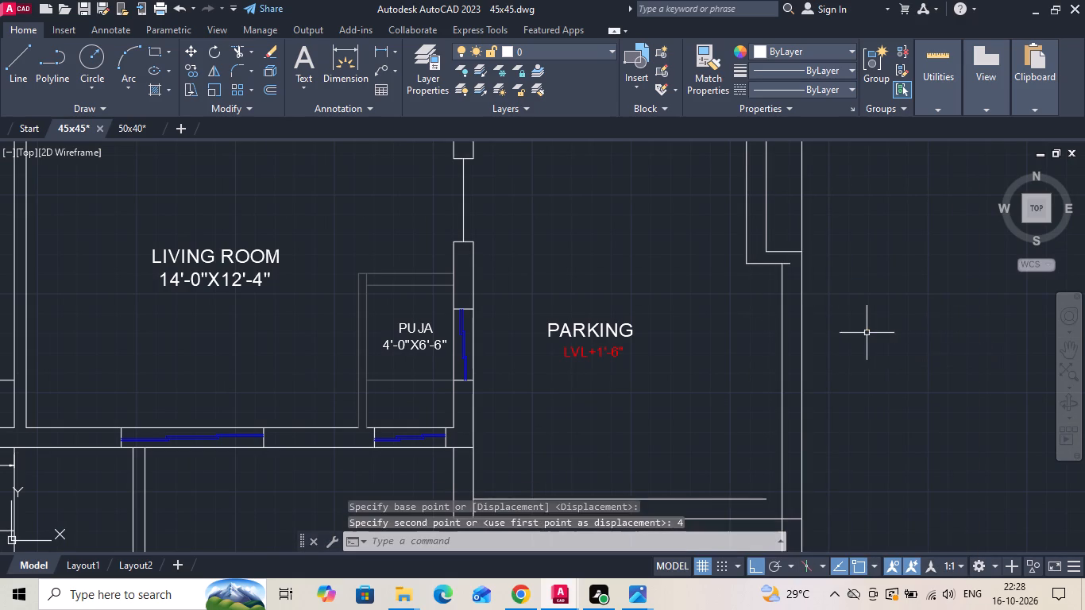
# Extend the moved side wall line up to the bedroom wall, and both bedroom wall lines out to the outer boundary line.
pyautogui.scroll(-1, 726, 340)
pyautogui.scroll(-1, 763, 264)
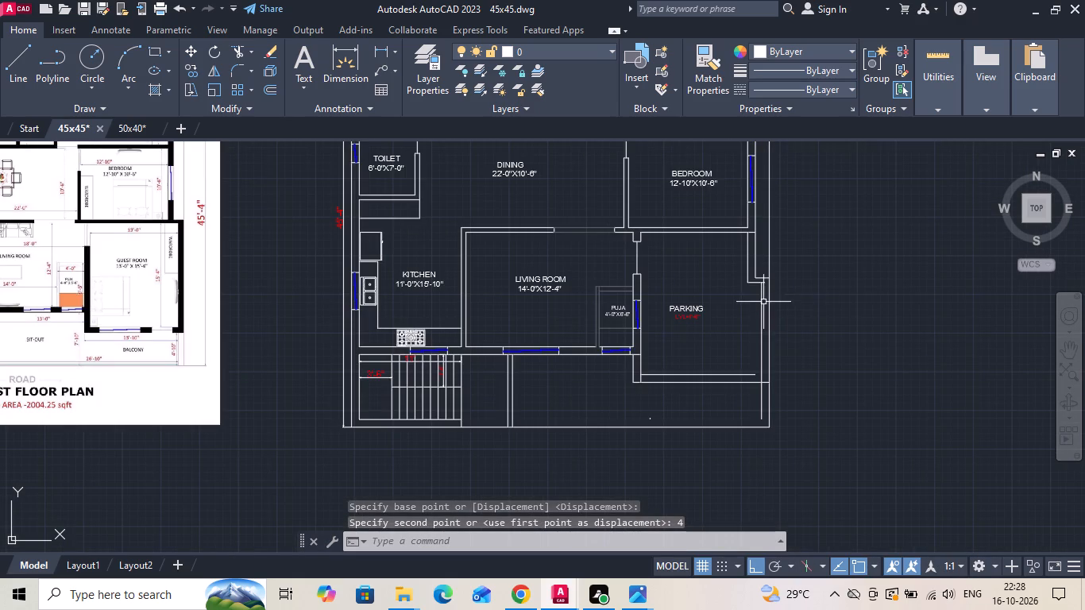
pyautogui.scroll(2, 756, 226)
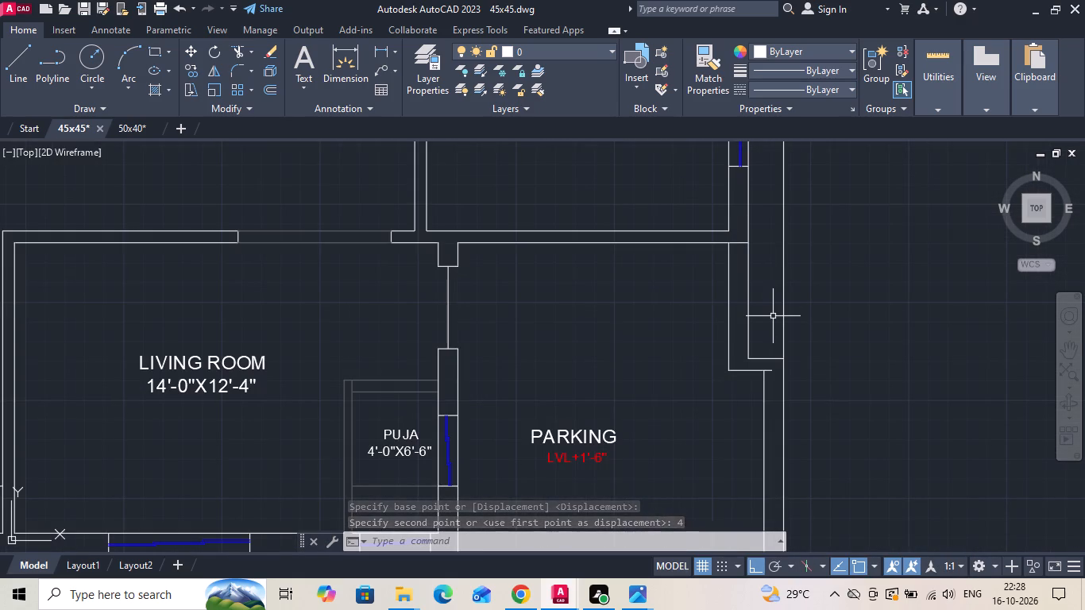
pyautogui.write('EX')
pyautogui.press('space')
pyautogui.press('space')
pyautogui.click(742, 242)
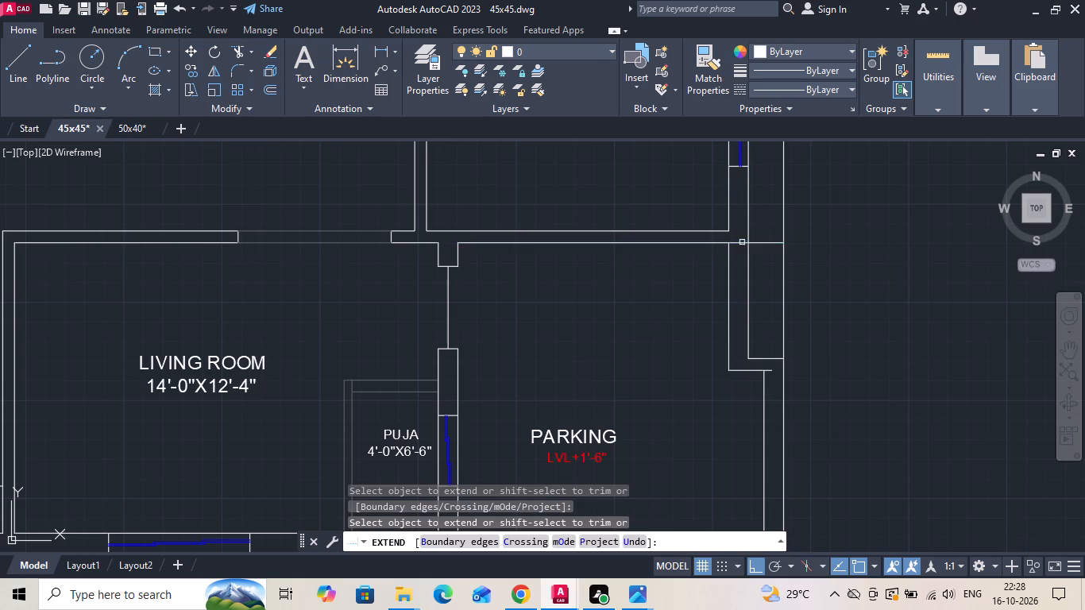
pyautogui.click(765, 396)
pyautogui.click(763, 392)
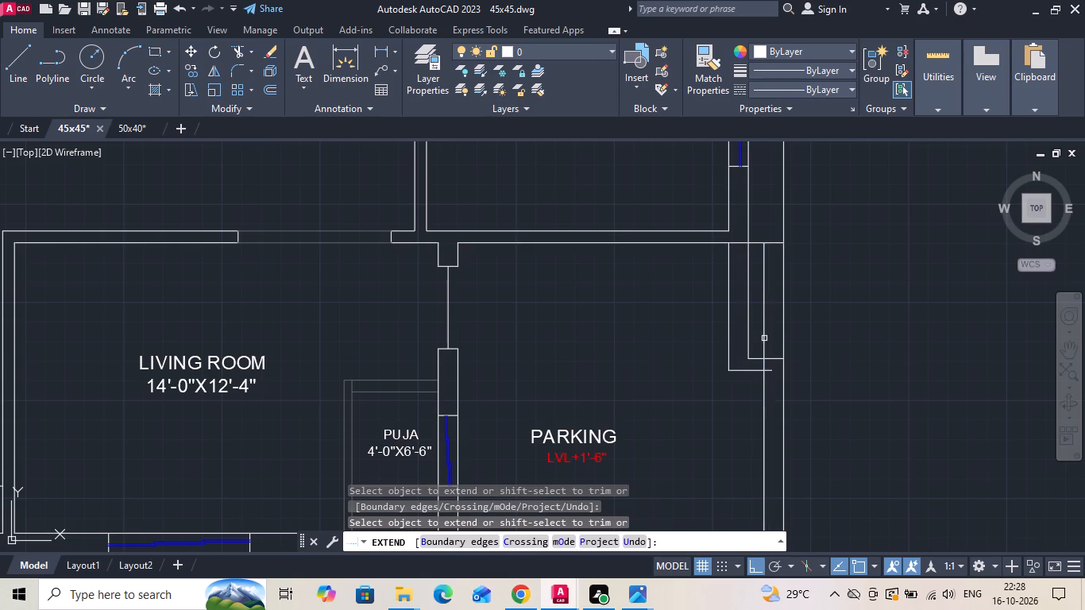
pyautogui.click(720, 231)
pyautogui.click(744, 231)
# Trim the overlapping bedroom and outer side wall lines where they meet at the guest room's rear outer corner.
pyautogui.scroll(-2, 878, 338)
pyautogui.press('Escape')
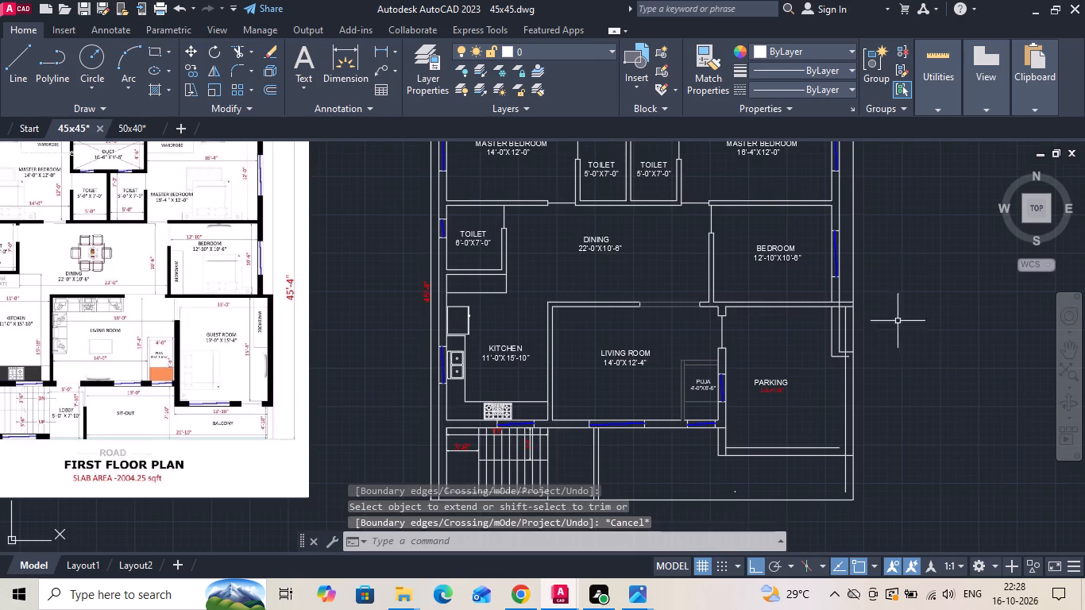
pyautogui.scroll(1, 887, 291)
pyautogui.scroll(2, 816, 306)
pyautogui.write('TR')
pyautogui.press('space')
pyautogui.scroll(1, 810, 307)
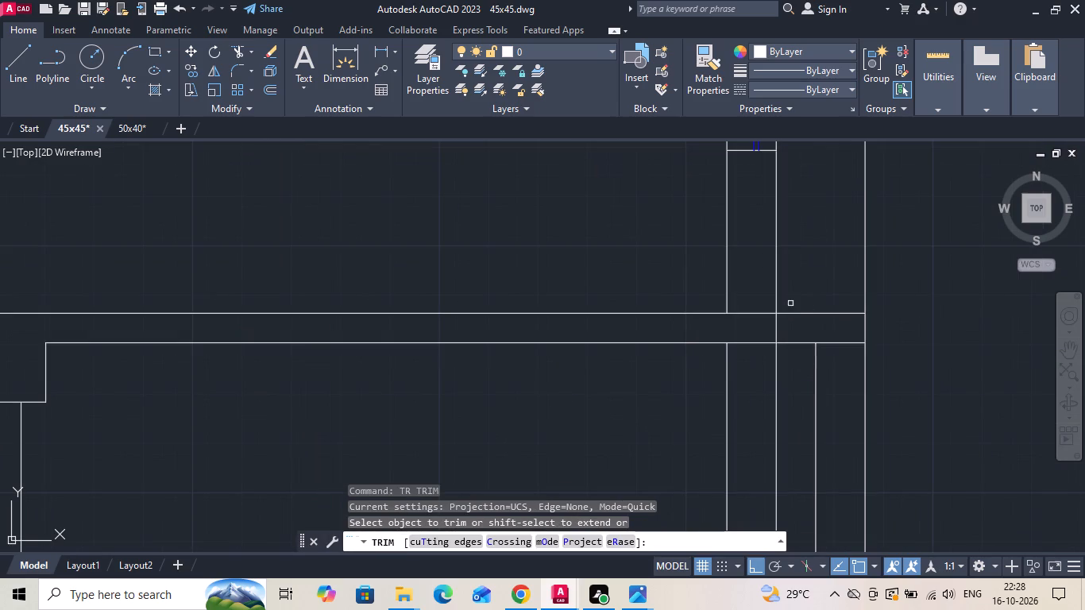
pyautogui.click(753, 316)
pyautogui.click(761, 296)
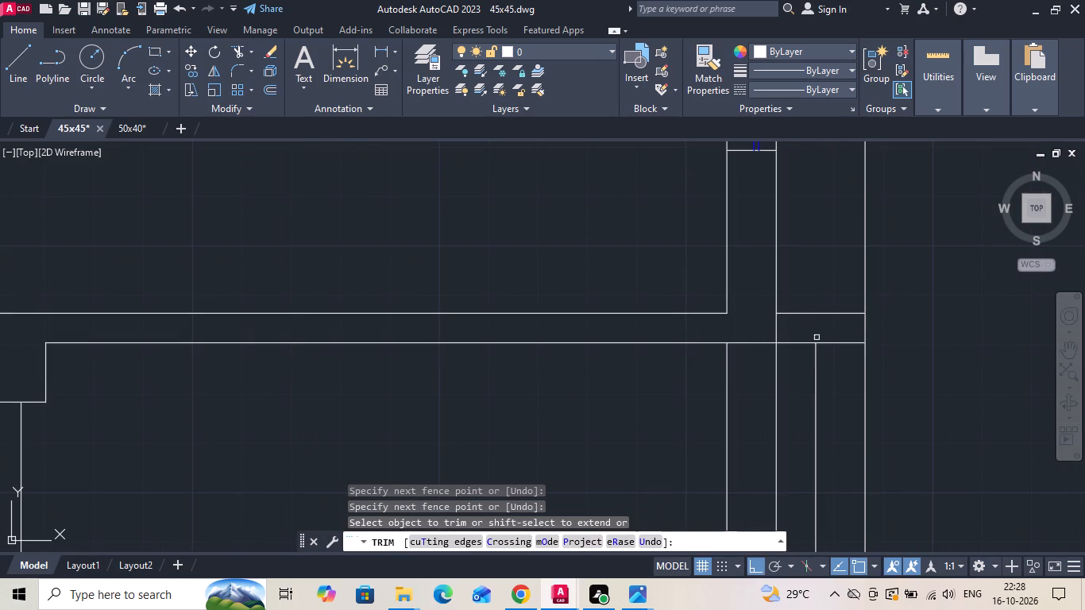
pyautogui.click(831, 346)
pyautogui.click(831, 334)
pyautogui.click(784, 331)
pyautogui.click(748, 331)
pyautogui.press('Escape')
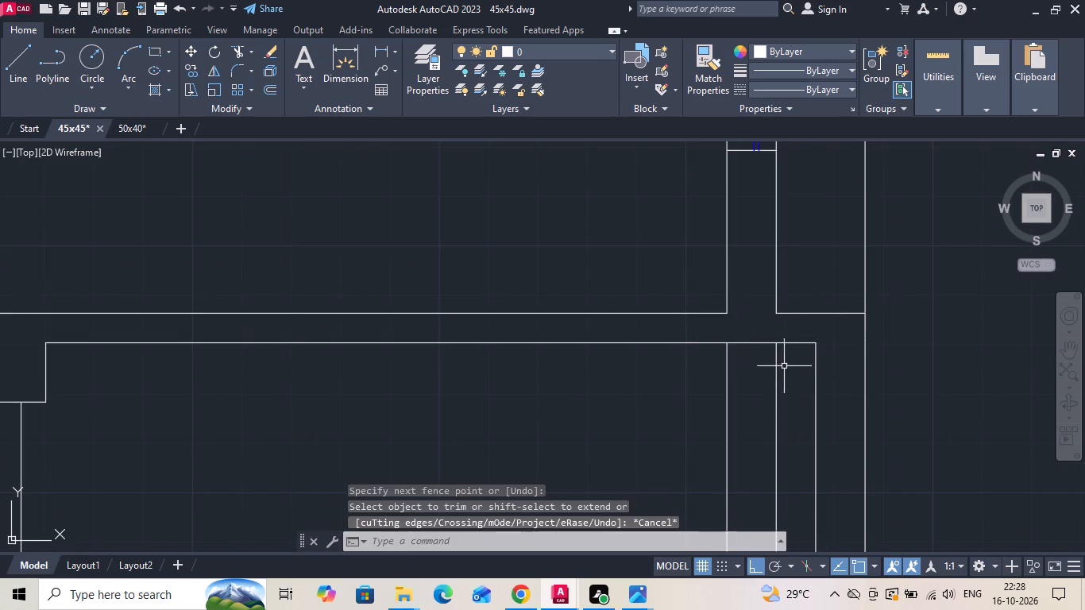
# Erase the parking column's two leftover vertical lines and two short horizontal lines along the outer side wall.
pyautogui.moveTo(791, 388); pyautogui.dragTo(720, 400)
pyautogui.click(692, 400)
pyautogui.press('Delete')
pyautogui.scroll(-3, 816, 334)
pyautogui.scroll(2, 836, 388)
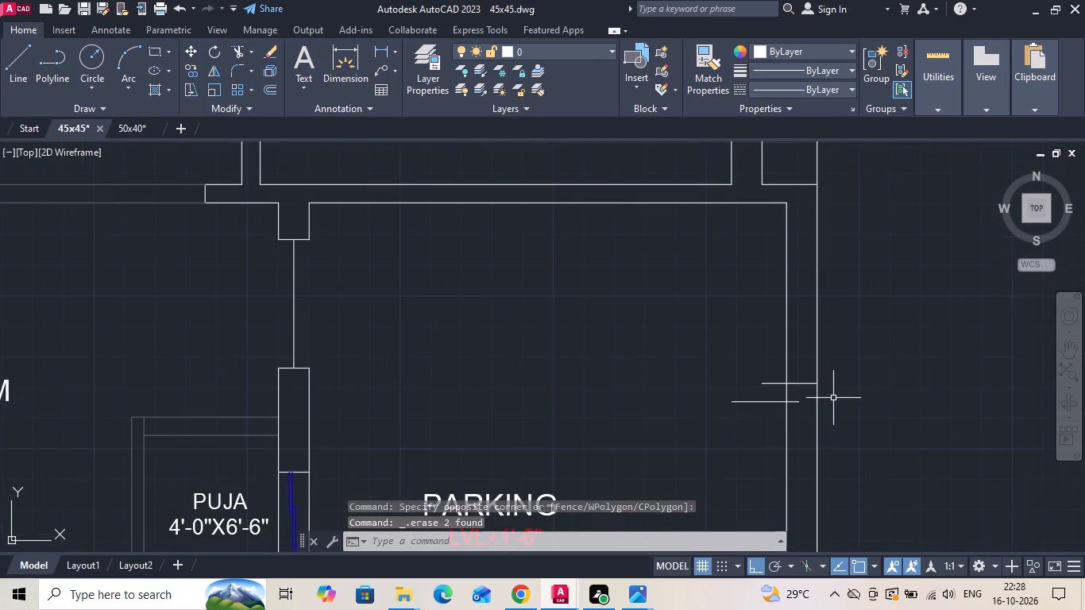
pyautogui.moveTo(746, 420); pyautogui.dragTo(741, 407)
pyautogui.click(720, 334)
pyautogui.click(766, 373)
pyautogui.click(751, 392)
pyautogui.press('Delete')
# Extend the inner line of the former parking's front wall to the outer side wall's inner line.
pyautogui.scroll(-4, 774, 269)
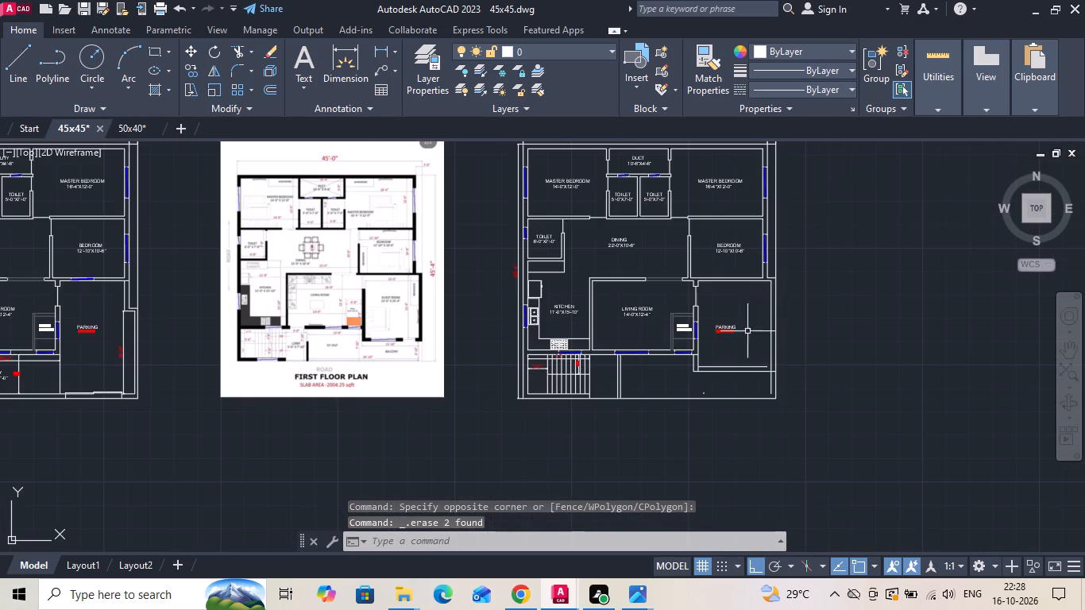
pyautogui.scroll(2, 728, 368)
pyautogui.write('EX')
pyautogui.press('space')
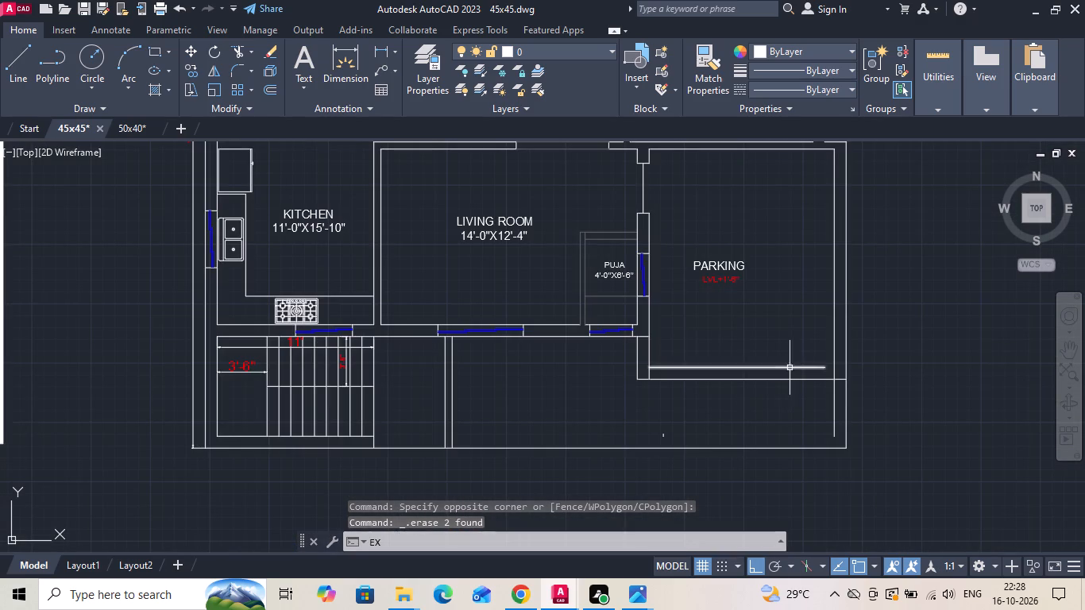
pyautogui.click(790, 368)
pyautogui.press('Escape')
# Trim the side wall inner lines that run past the front wall's inner line at both front corners of the room.
pyautogui.press('t')
pyautogui.press('r')
pyautogui.press('space')
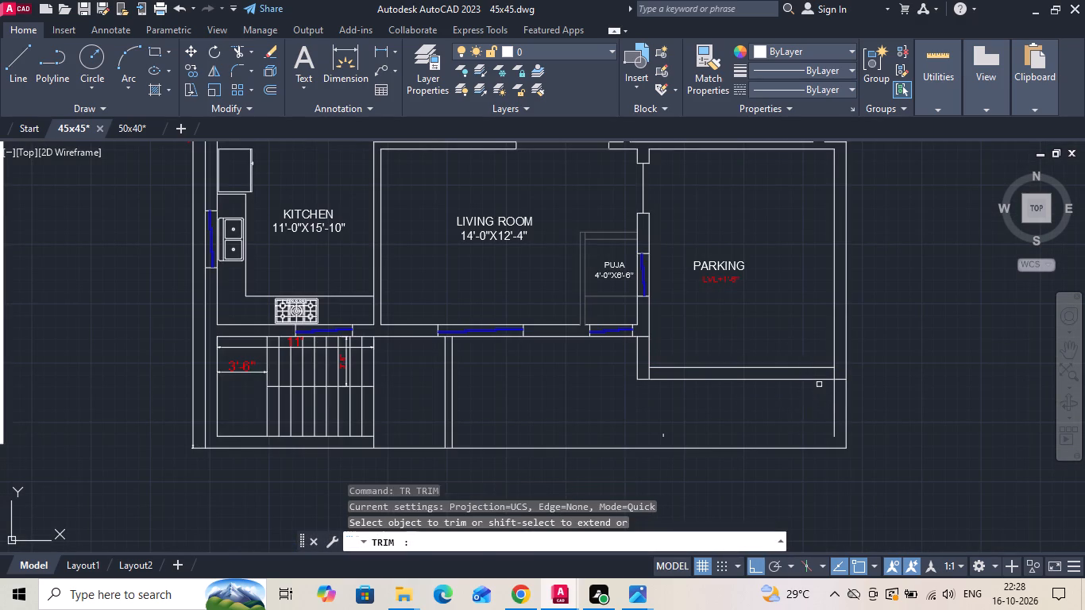
pyautogui.scroll(2, 821, 384)
pyautogui.click(858, 358)
pyautogui.click(784, 353)
pyautogui.click(852, 439)
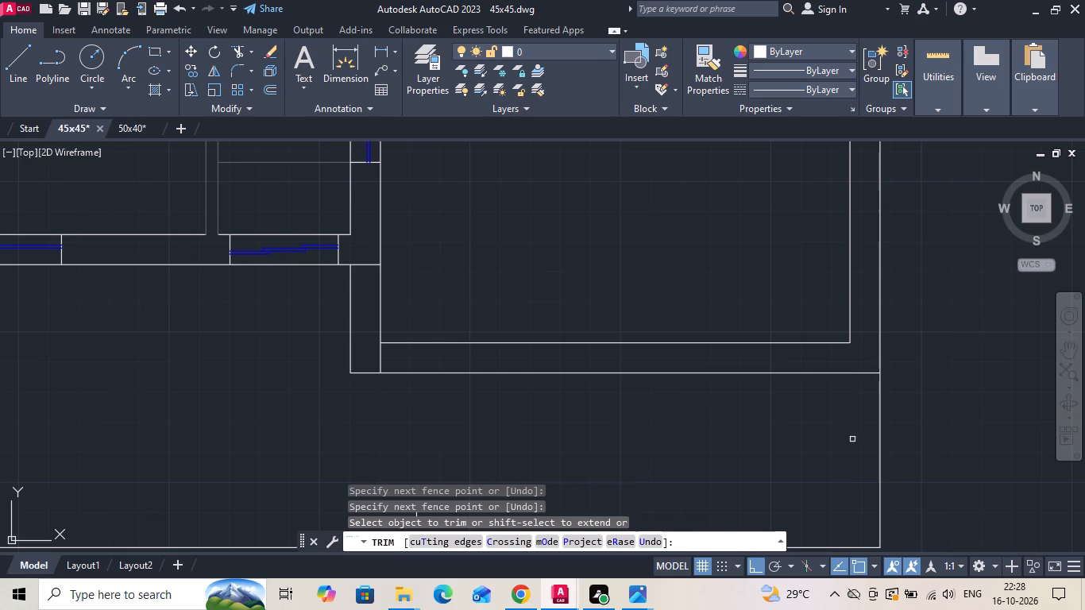
pyautogui.click(382, 360)
pyautogui.press('Escape')
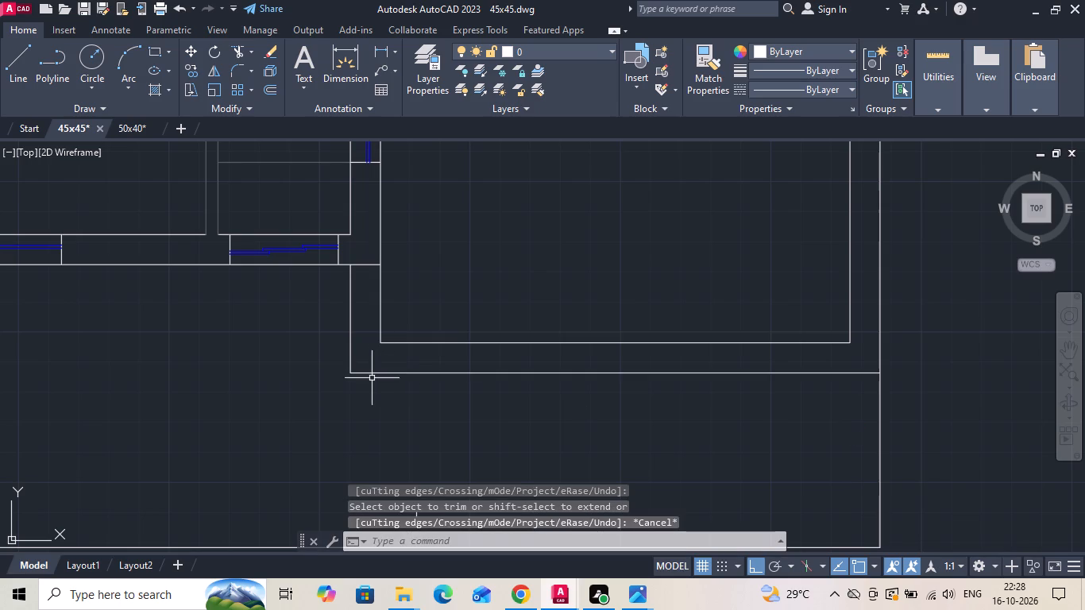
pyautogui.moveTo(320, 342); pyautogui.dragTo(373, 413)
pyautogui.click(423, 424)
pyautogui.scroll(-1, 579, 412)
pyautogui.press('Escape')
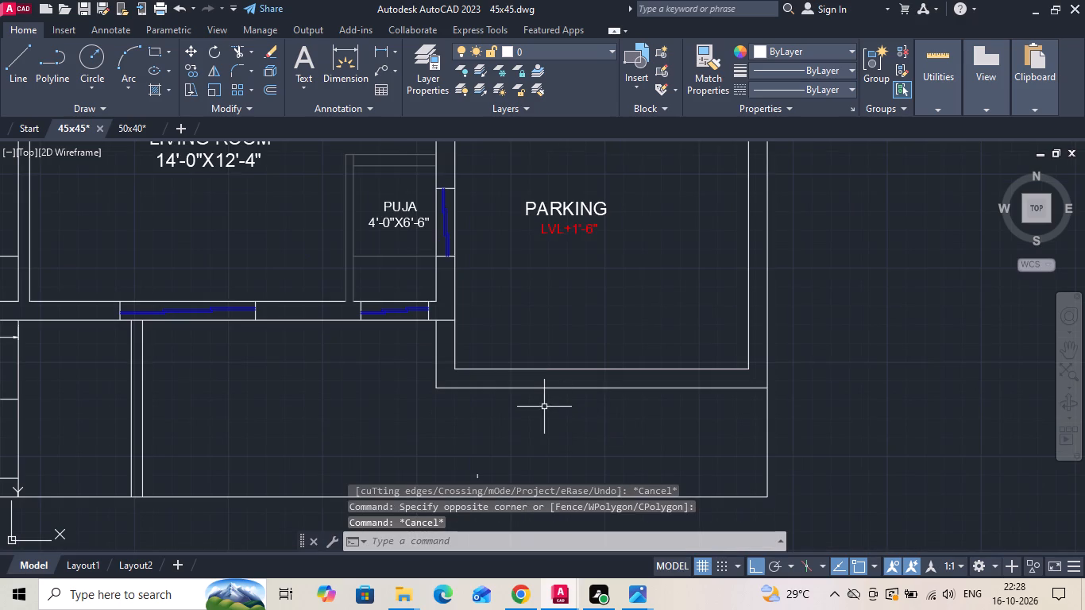
# Trim the living room front wall's outer line out of the thickness of the wall beside the puja.
pyautogui.press('t')
pyautogui.press('r')
pyautogui.press('space')
pyautogui.click(442, 322)
pyautogui.scroll(-2, 658, 407)
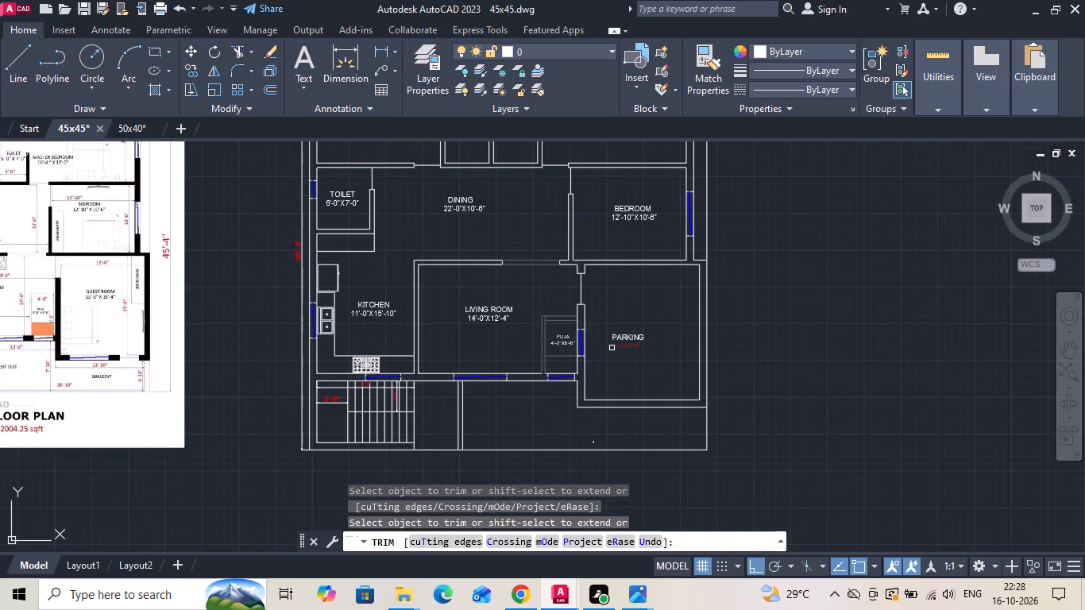
pyautogui.press('Escape')
# Move the door line and both opening end lines between living room and parking up to the bedroom wall.
pyautogui.scroll(3, 578, 289)
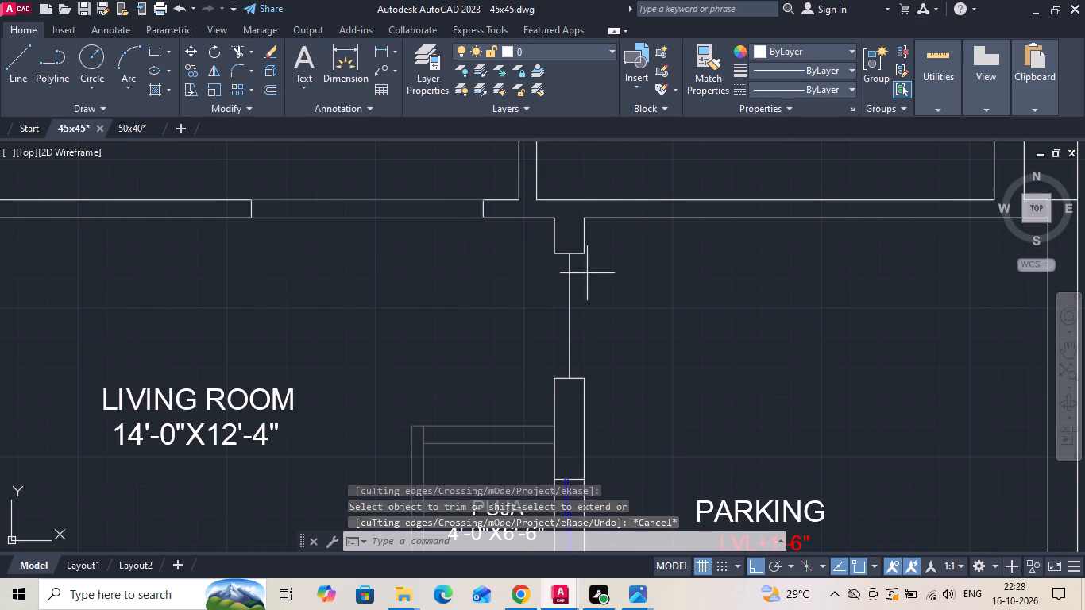
pyautogui.click(587, 273)
pyautogui.scroll(1, 583, 263)
pyautogui.press('Escape')
pyautogui.click(579, 241)
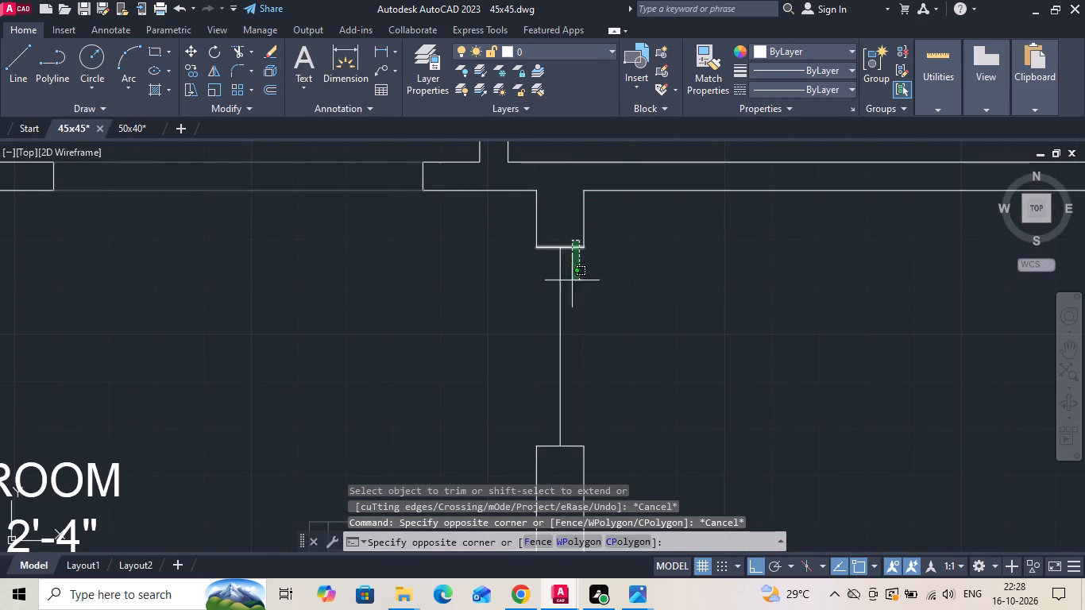
pyautogui.click(553, 452)
pyautogui.rightClick(652, 295)
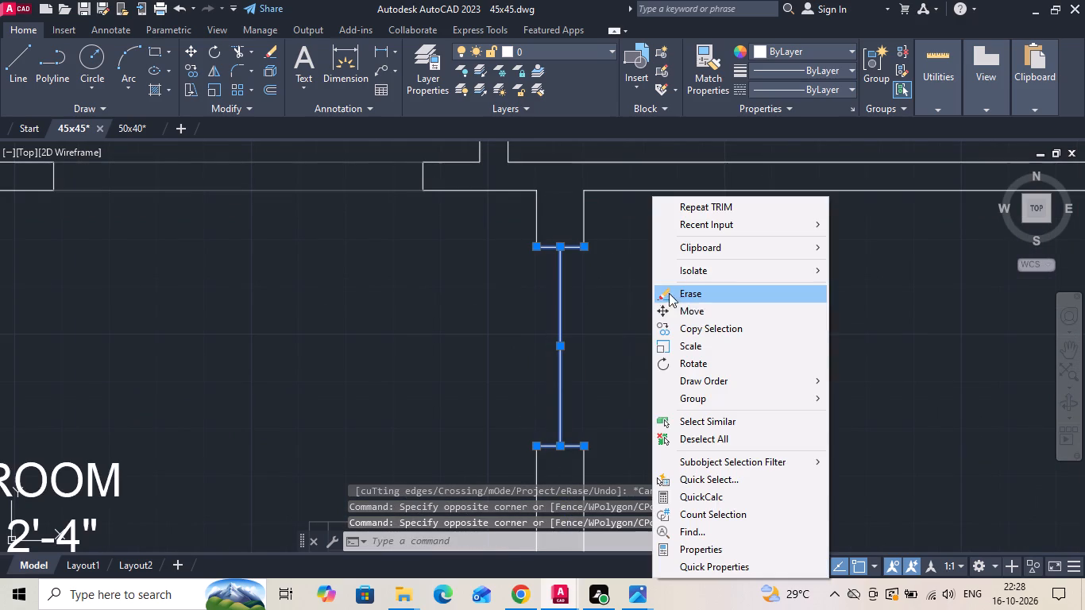
pyautogui.click(696, 315)
pyautogui.click(589, 245)
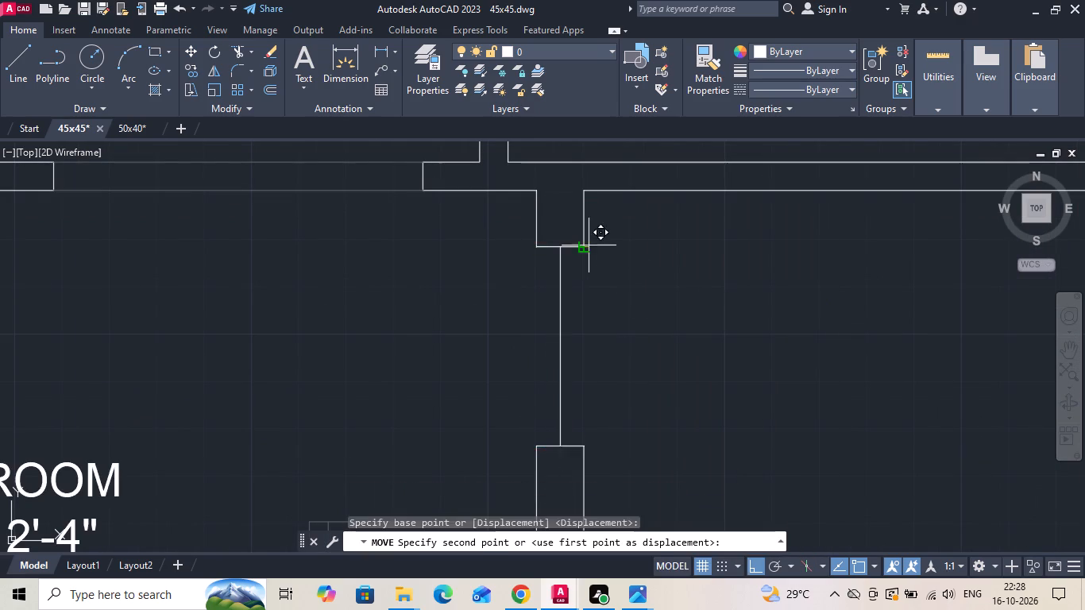
pyautogui.click(588, 188)
pyautogui.press('Escape')
# Erase the door's upper end line and adjoining short wall line, and extend the parking's rear wall line to the dining opening.
pyautogui.click(578, 190)
pyautogui.press('Delete')
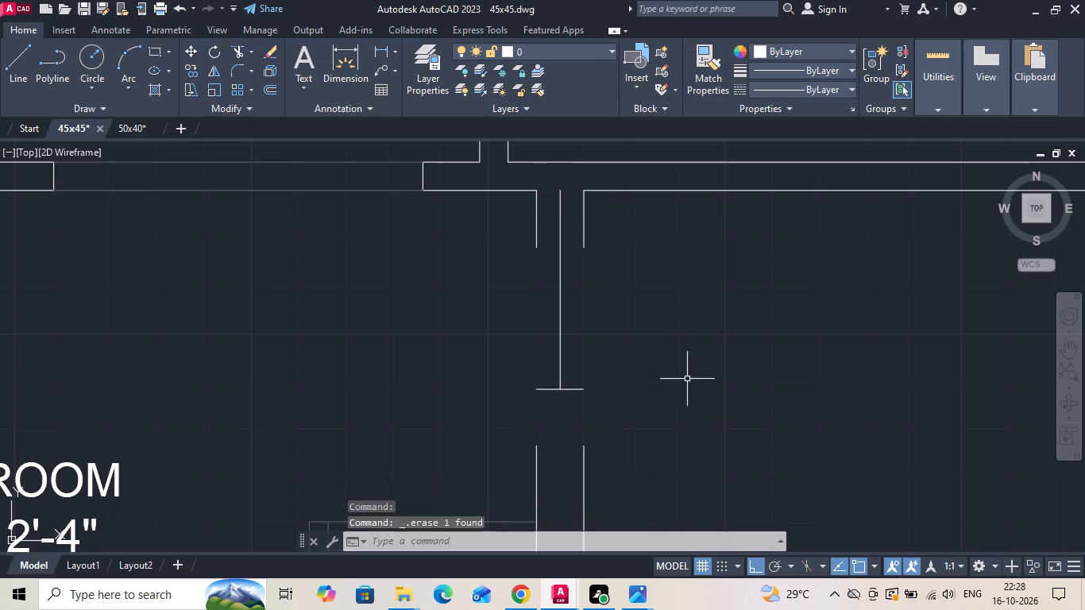
pyautogui.click(527, 191)
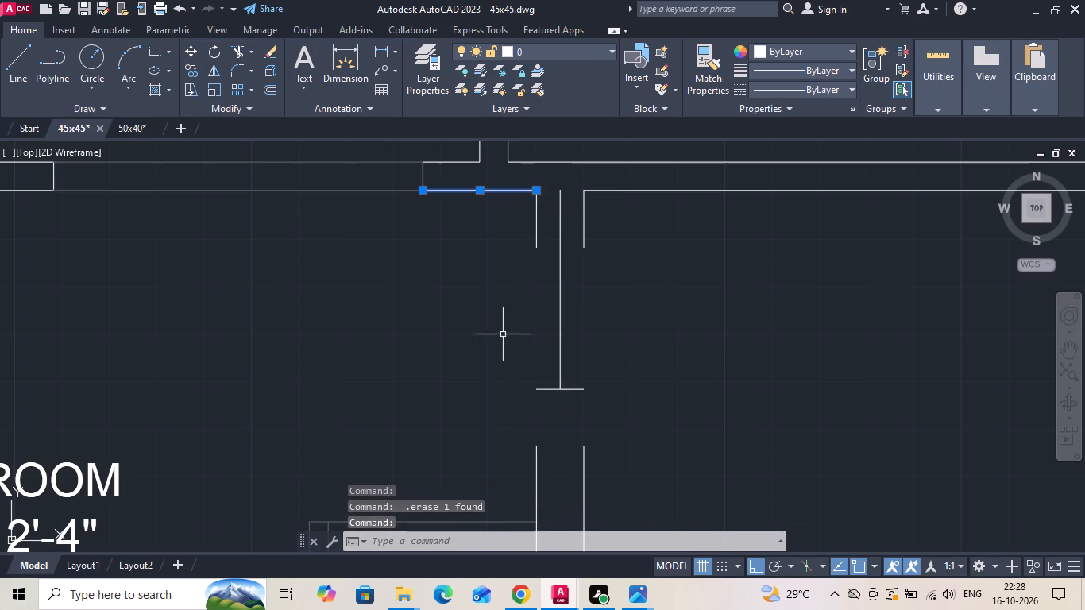
pyautogui.press('Delete')
pyautogui.write('EX')
pyautogui.press('space')
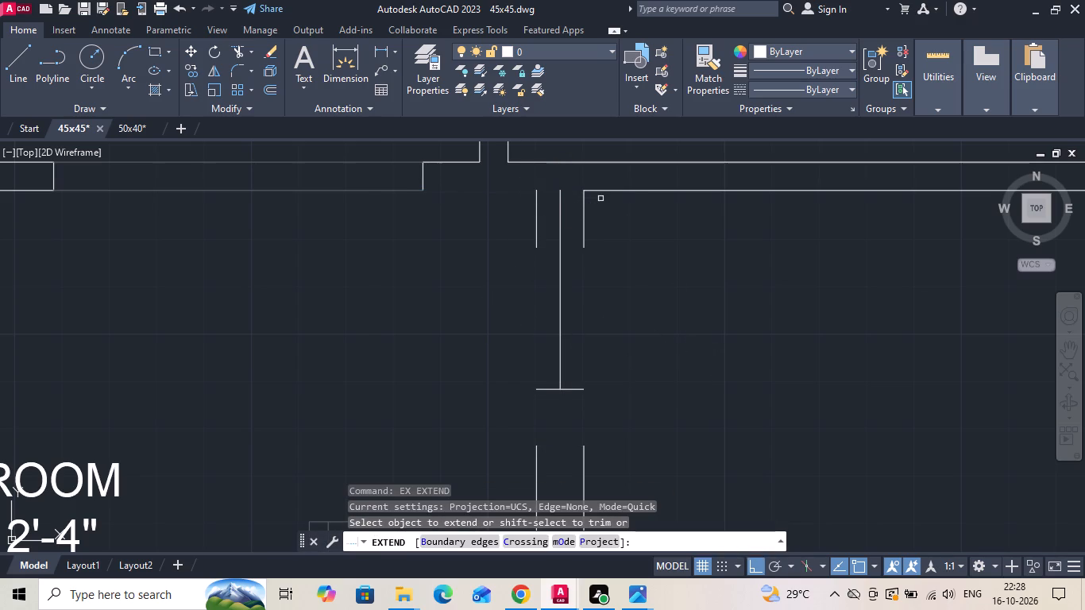
pyautogui.moveTo(600, 199); pyautogui.dragTo(608, 194)
pyautogui.click(617, 176)
pyautogui.click(577, 193)
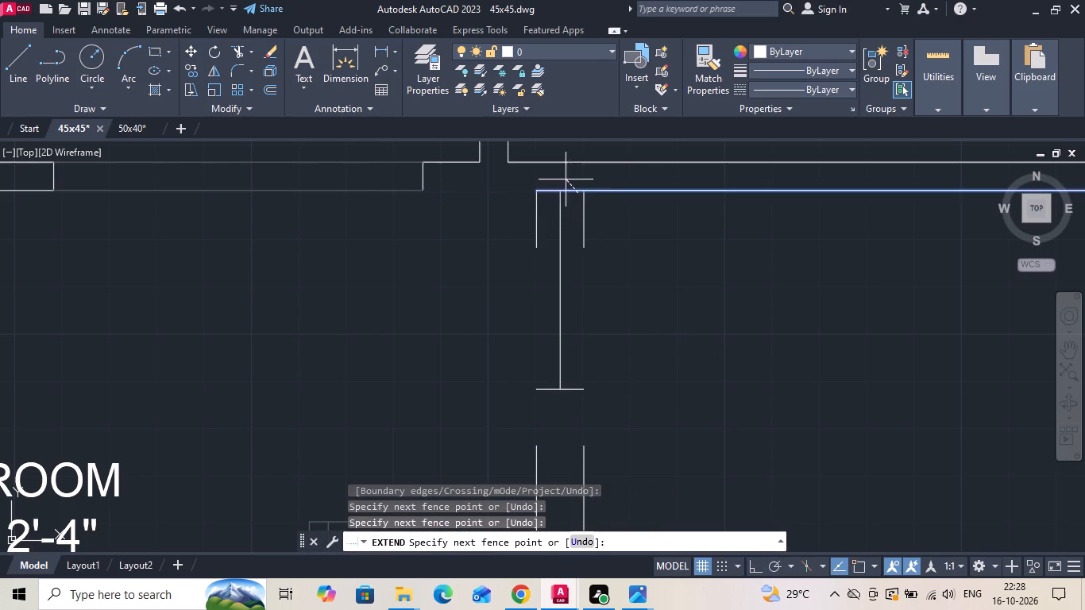
pyautogui.click(566, 180)
pyautogui.click(554, 189)
# Extend both faces of the wall beside the puja up to the moved door's lower end line.
pyautogui.moveTo(607, 310); pyautogui.dragTo(622, 246, button='middle')
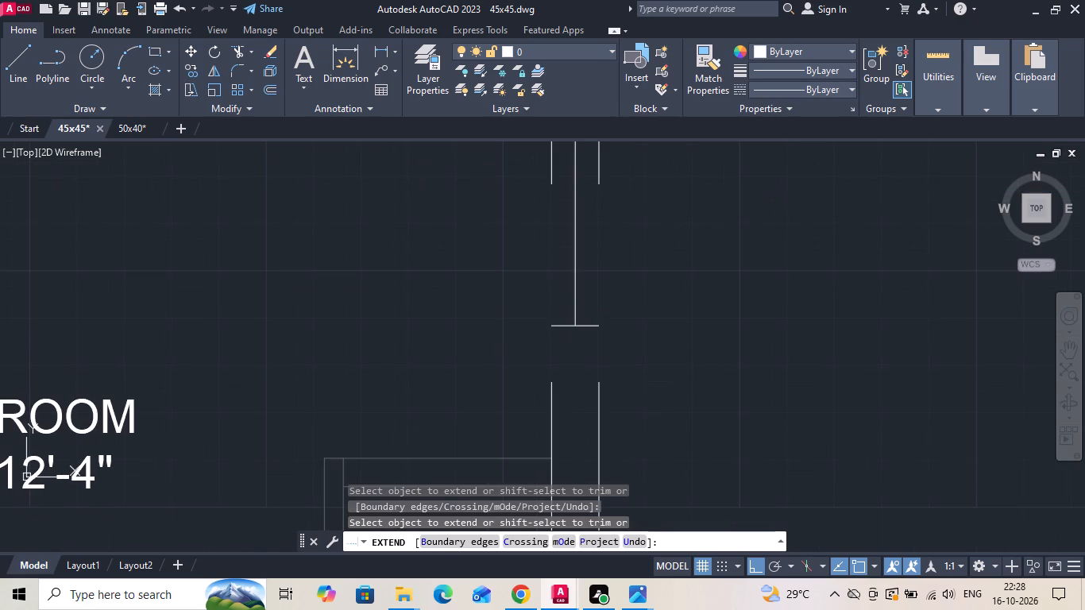
pyautogui.moveTo(627, 397); pyautogui.dragTo(517, 389)
pyautogui.press('Escape')
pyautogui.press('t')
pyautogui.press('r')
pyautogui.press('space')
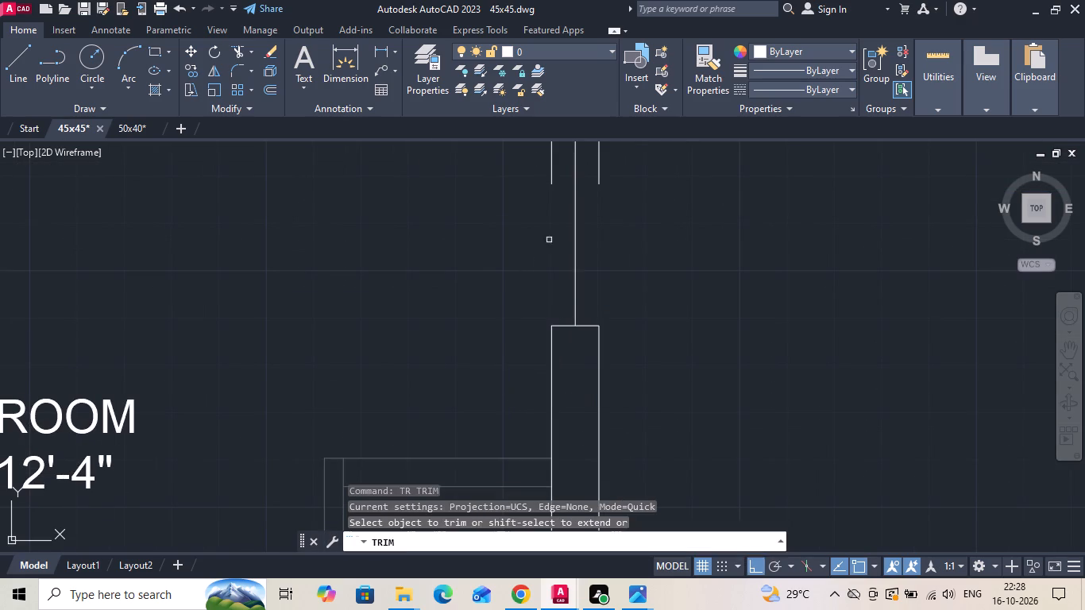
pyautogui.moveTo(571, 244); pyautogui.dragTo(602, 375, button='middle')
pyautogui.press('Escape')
# Erase the two short wall stubs on either side of the moved door line.
pyautogui.moveTo(586, 287); pyautogui.dragTo(489, 320)
pyautogui.click(484, 321)
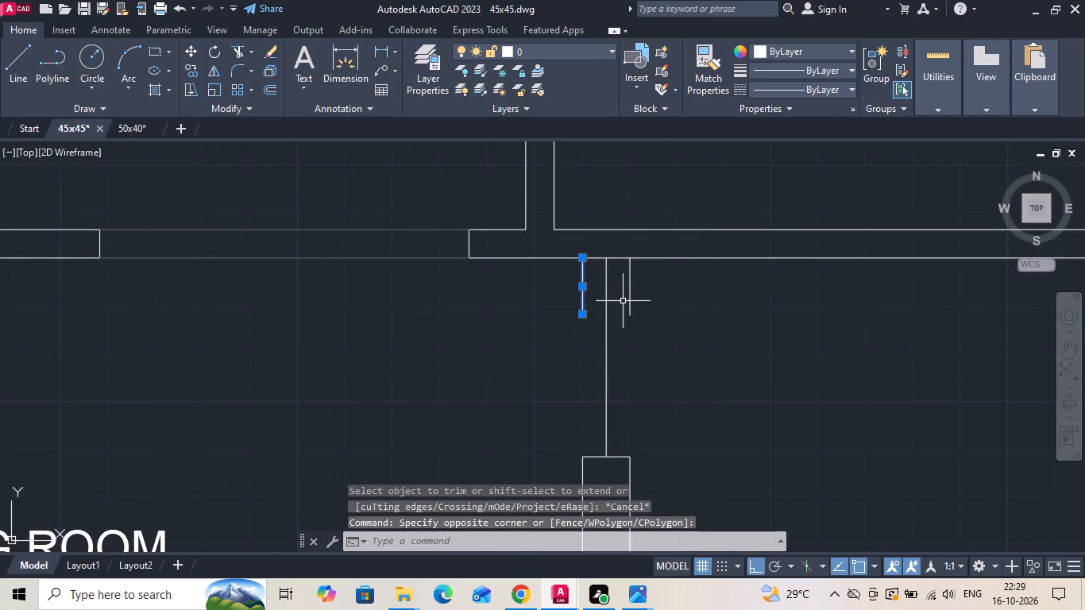
pyautogui.click(626, 305)
pyautogui.click(630, 330)
pyautogui.click(631, 311)
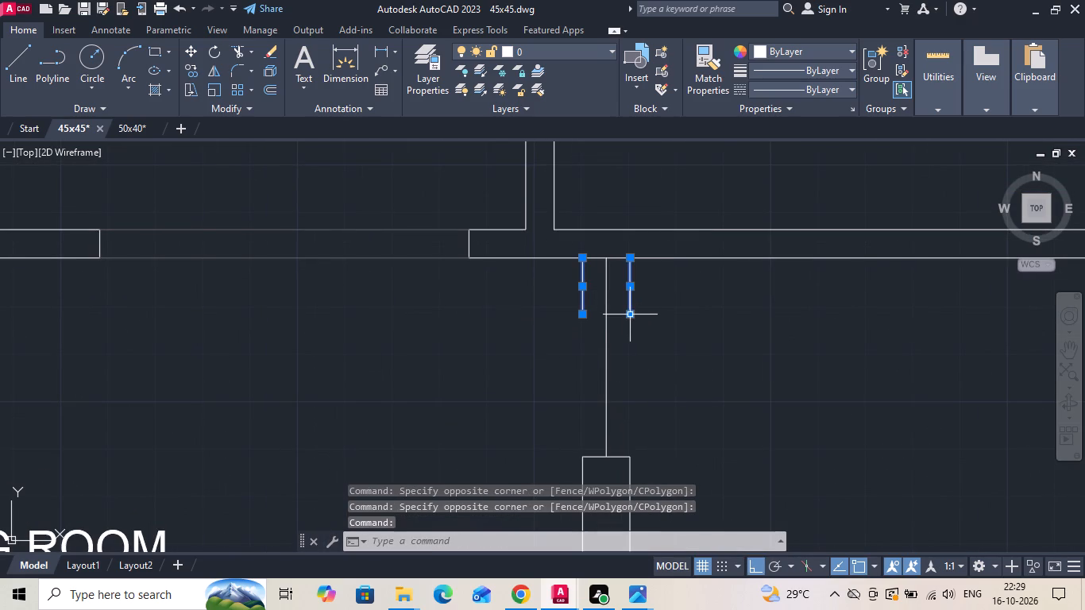
pyautogui.press('Delete')
pyautogui.scroll(-1, 585, 292)
pyautogui.press('Delete')
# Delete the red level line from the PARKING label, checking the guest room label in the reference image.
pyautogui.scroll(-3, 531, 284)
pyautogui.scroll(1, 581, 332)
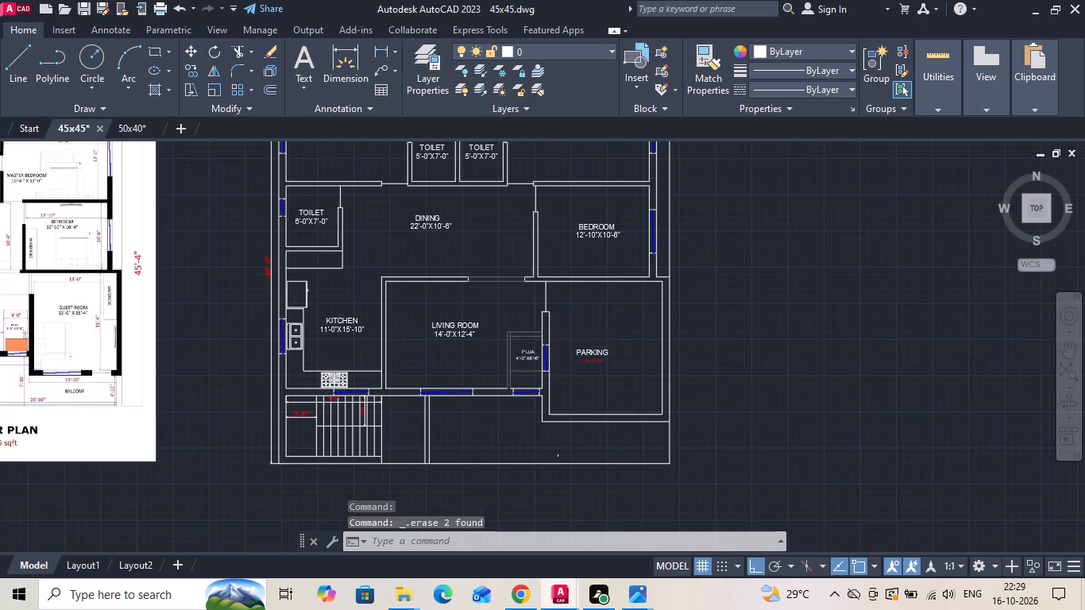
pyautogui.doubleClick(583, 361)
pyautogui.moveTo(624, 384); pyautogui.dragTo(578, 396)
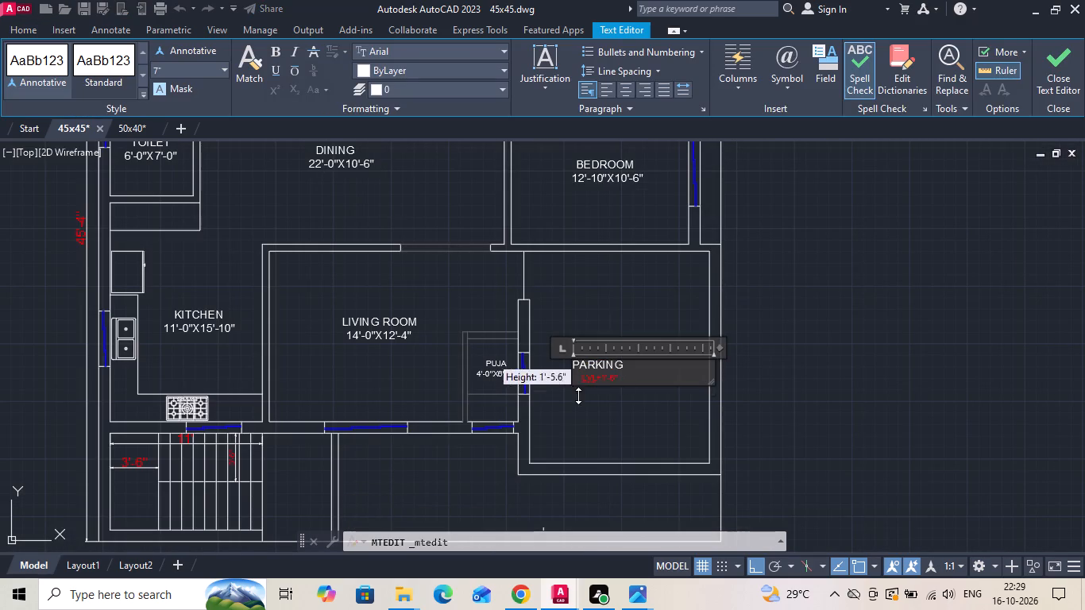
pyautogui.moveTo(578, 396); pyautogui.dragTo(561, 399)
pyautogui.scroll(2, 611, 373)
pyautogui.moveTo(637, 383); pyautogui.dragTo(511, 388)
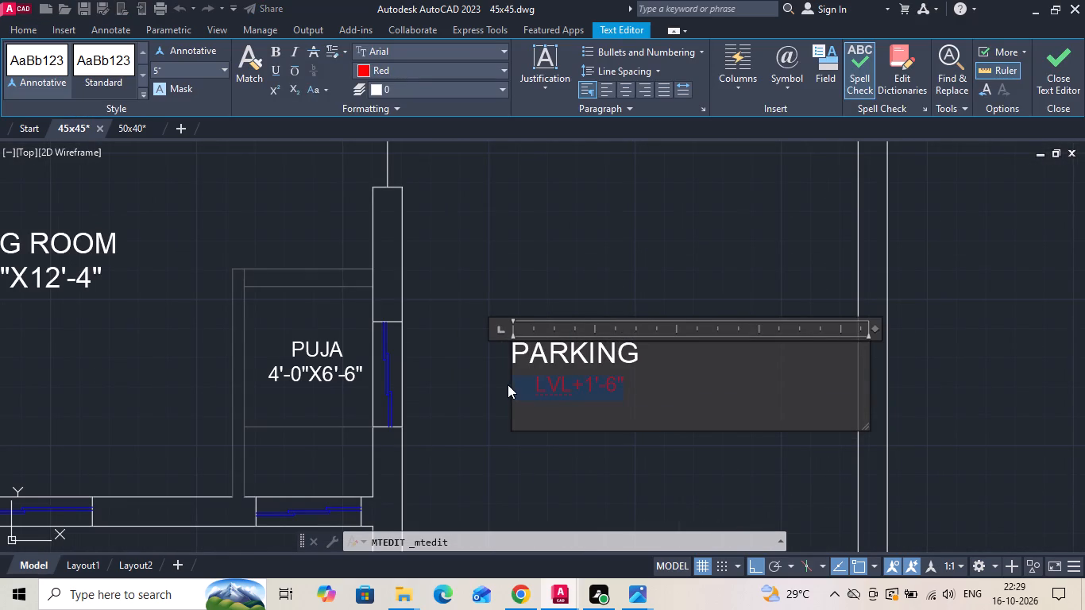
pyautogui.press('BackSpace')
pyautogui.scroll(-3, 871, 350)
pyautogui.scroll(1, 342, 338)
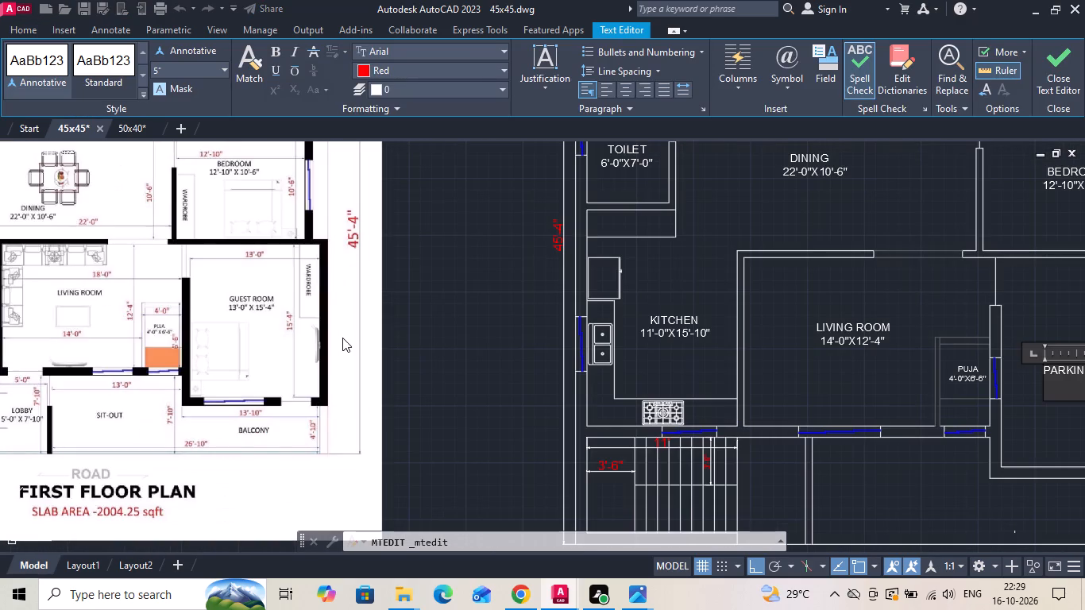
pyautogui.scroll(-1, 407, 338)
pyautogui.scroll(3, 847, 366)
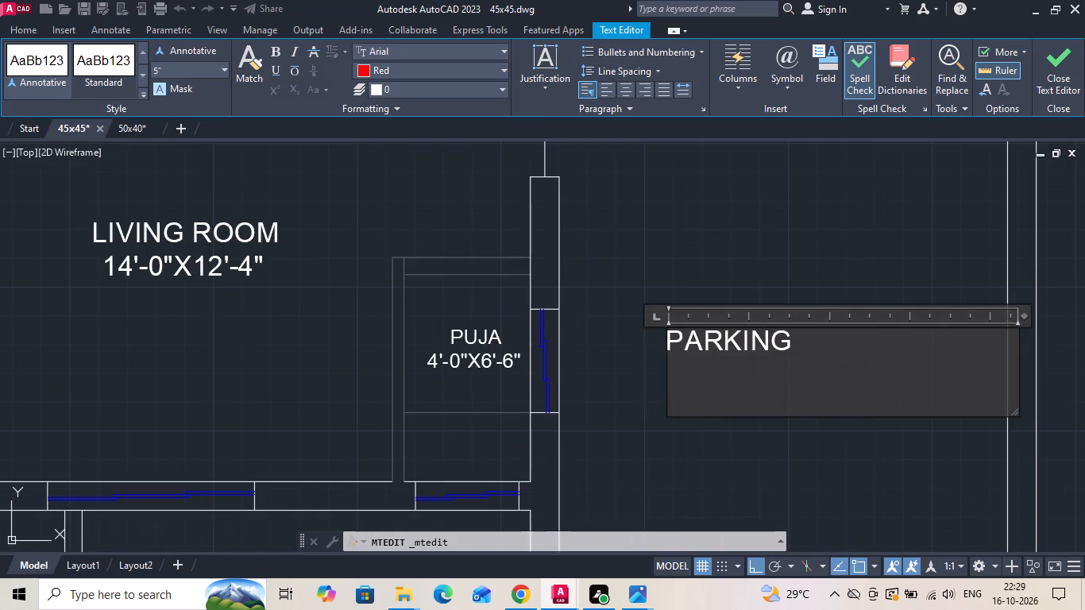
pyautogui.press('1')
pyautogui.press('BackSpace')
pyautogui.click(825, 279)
# Erase the PARKING label from the room.
pyautogui.moveTo(813, 248); pyautogui.dragTo(695, 373)
pyautogui.click(674, 404)
pyautogui.press('Delete')
# Copy the 12'-10"X10'-6" BEDROOM label into the middle of the emptied parking room, with Ortho off.
pyautogui.scroll(-2, 666, 400)
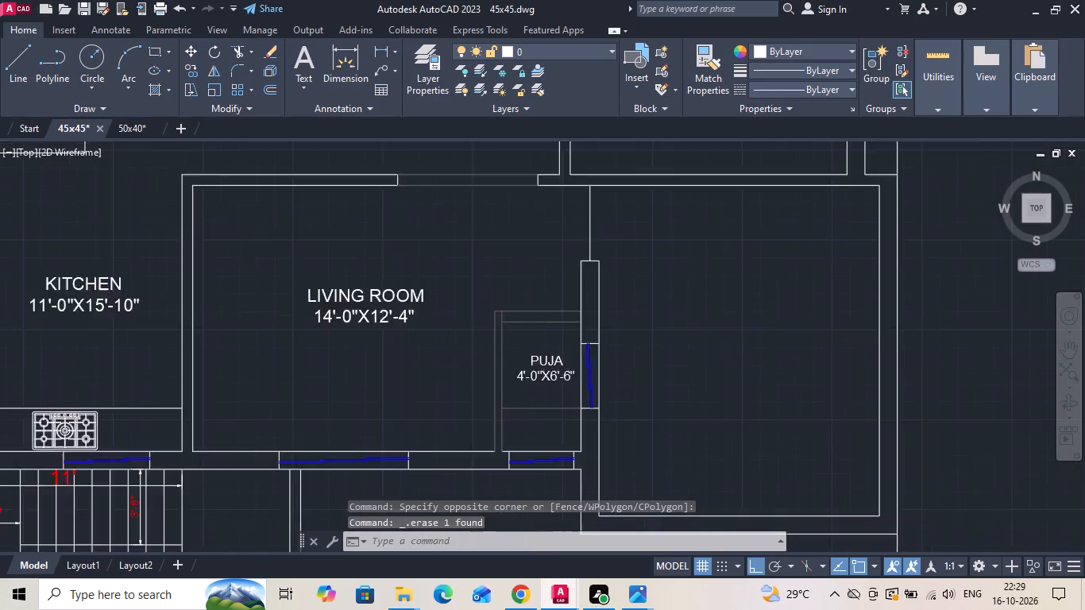
pyautogui.click(702, 199)
pyautogui.rightClick(697, 187)
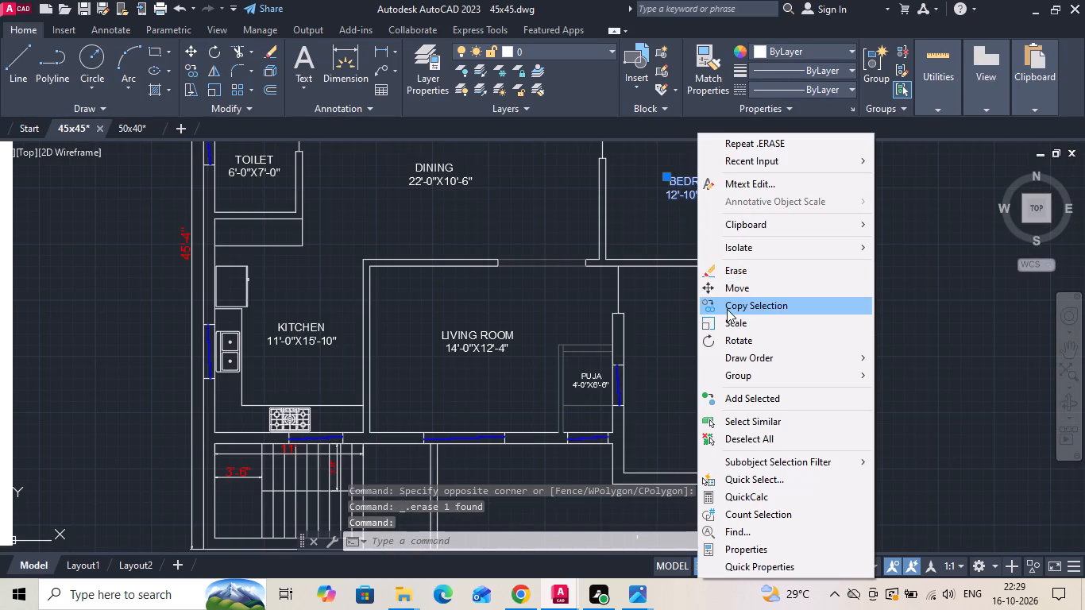
pyautogui.click(727, 309)
pyautogui.moveTo(712, 177); pyautogui.dragTo(714, 202)
pyautogui.scroll(1, 707, 354)
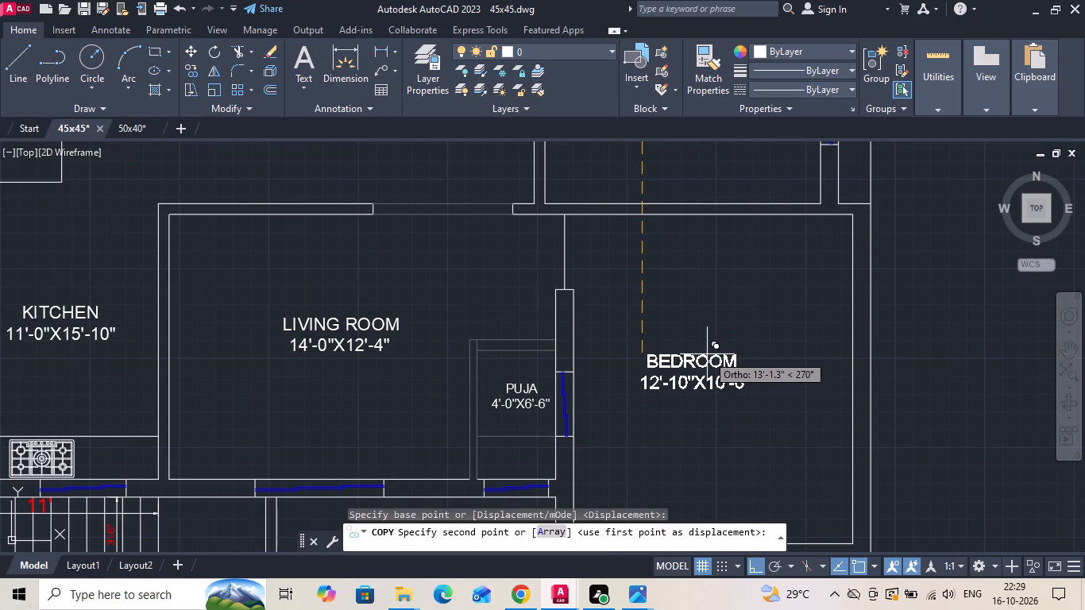
pyautogui.press('F8')
pyautogui.click(670, 361)
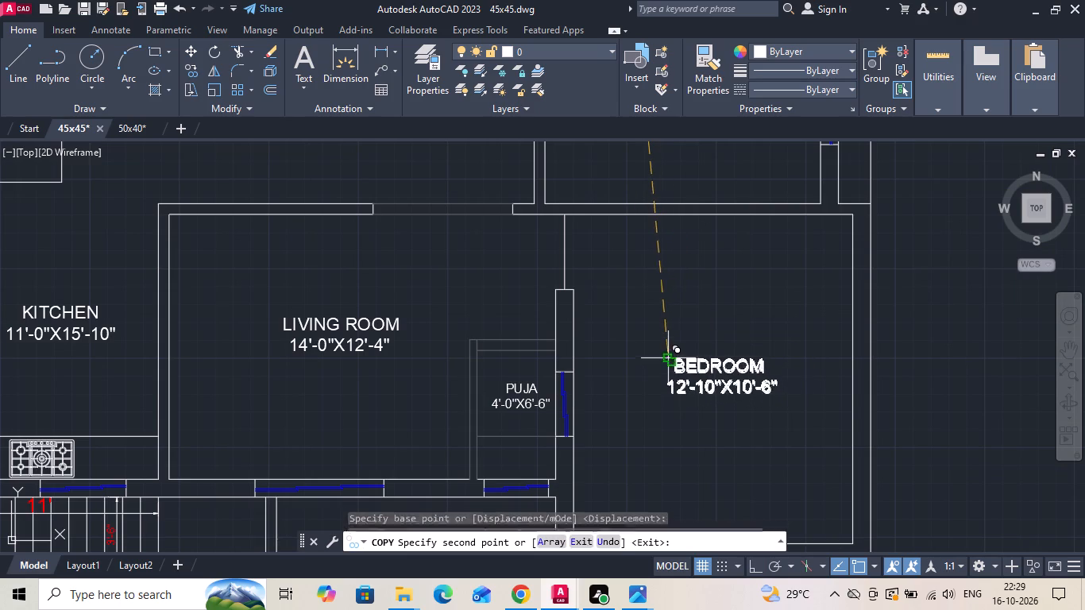
# Change the size line of the copied bedroom label in the former parking room to 13'-0"X15'-4".
pyautogui.scroll(-2, 715, 348)
pyautogui.press('Escape')
pyautogui.scroll(2, 208, 342)
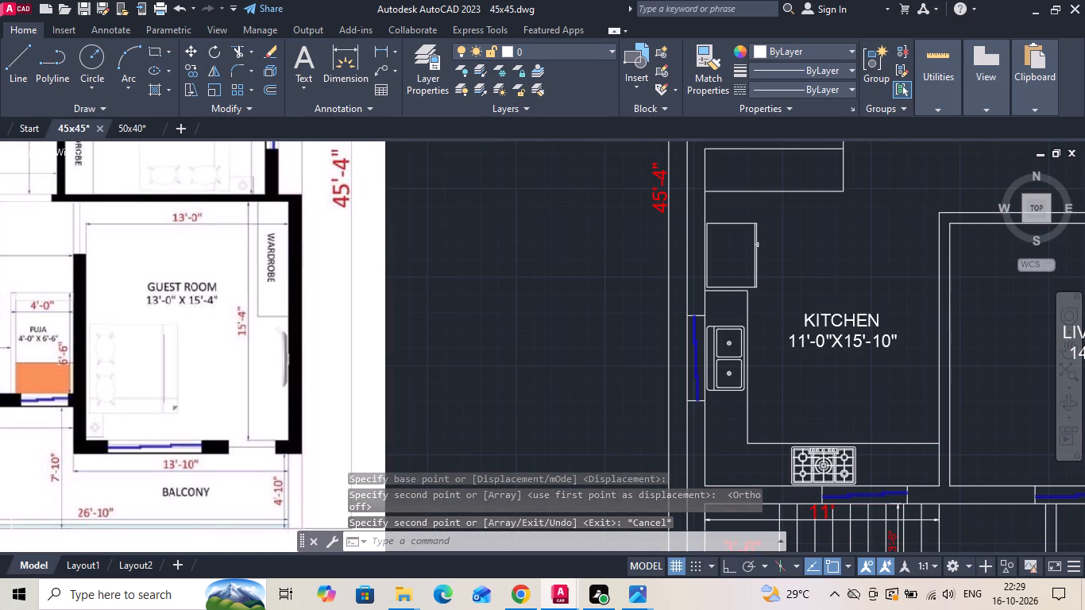
pyautogui.scroll(-1, 198, 330)
pyautogui.moveTo(970, 380); pyautogui.dragTo(757, 377, button='middle')
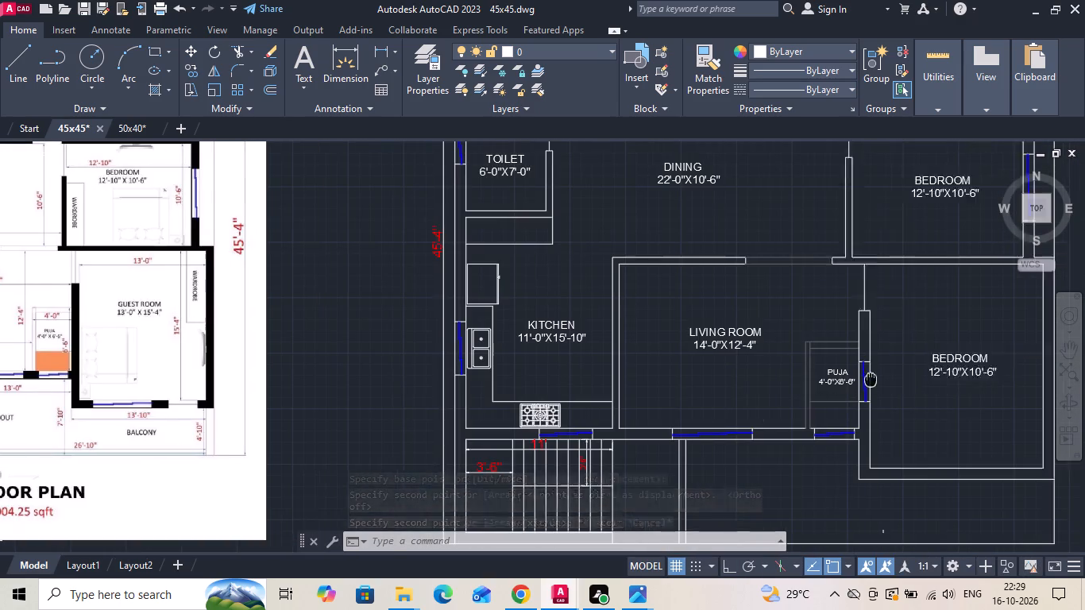
pyautogui.moveTo(757, 377); pyautogui.dragTo(744, 375, button='middle')
pyautogui.scroll(2, 764, 375)
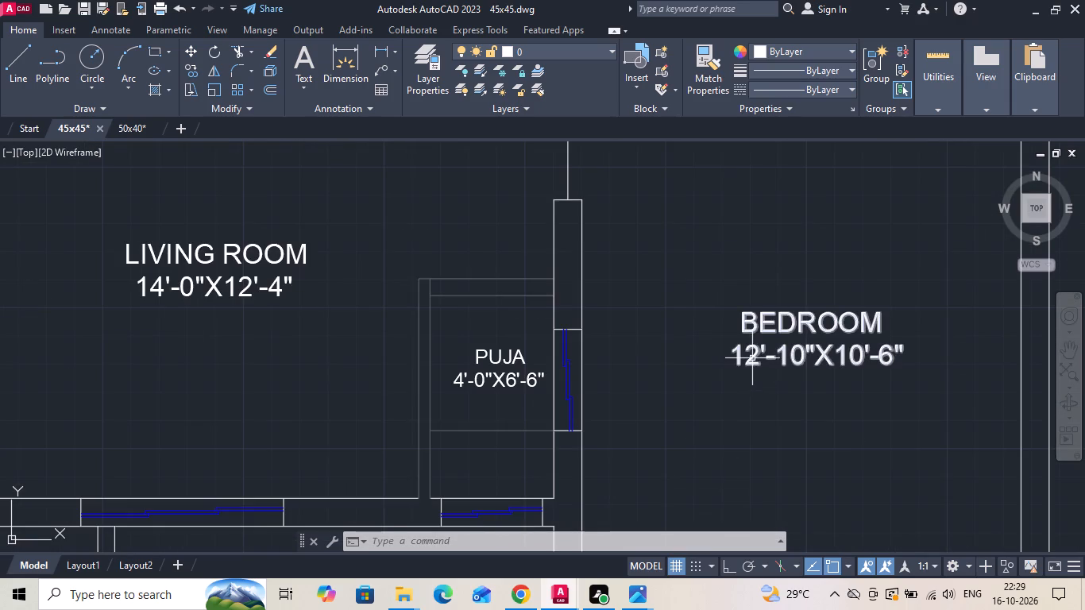
pyautogui.doubleClick(754, 358)
pyautogui.press('BackSpace')
pyautogui.press('3')
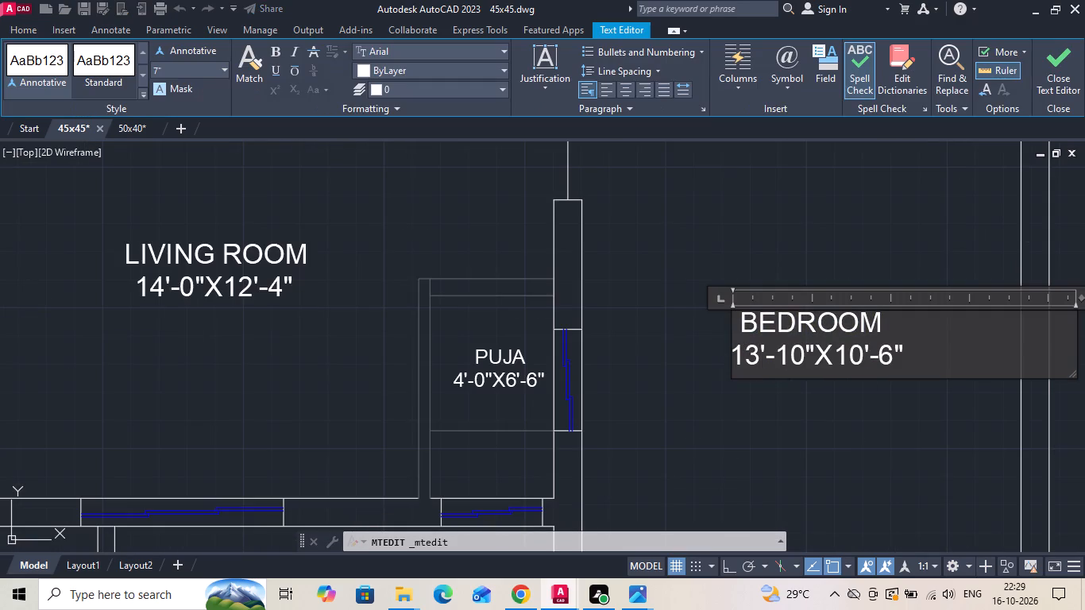
pyautogui.click(792, 363)
pyautogui.press('BackSpace')
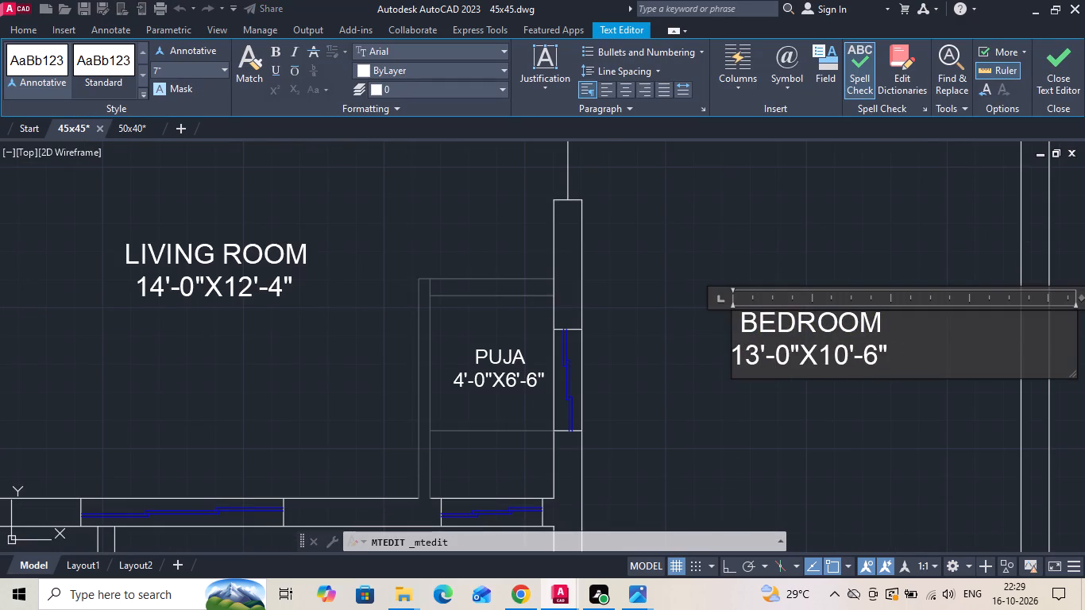
pyautogui.click(844, 365)
pyautogui.press('BackSpace')
pyautogui.press('5')
pyautogui.click(873, 364)
pyautogui.press('BackSpace')
pyautogui.press('4')
pyautogui.scroll(-3, 872, 365)
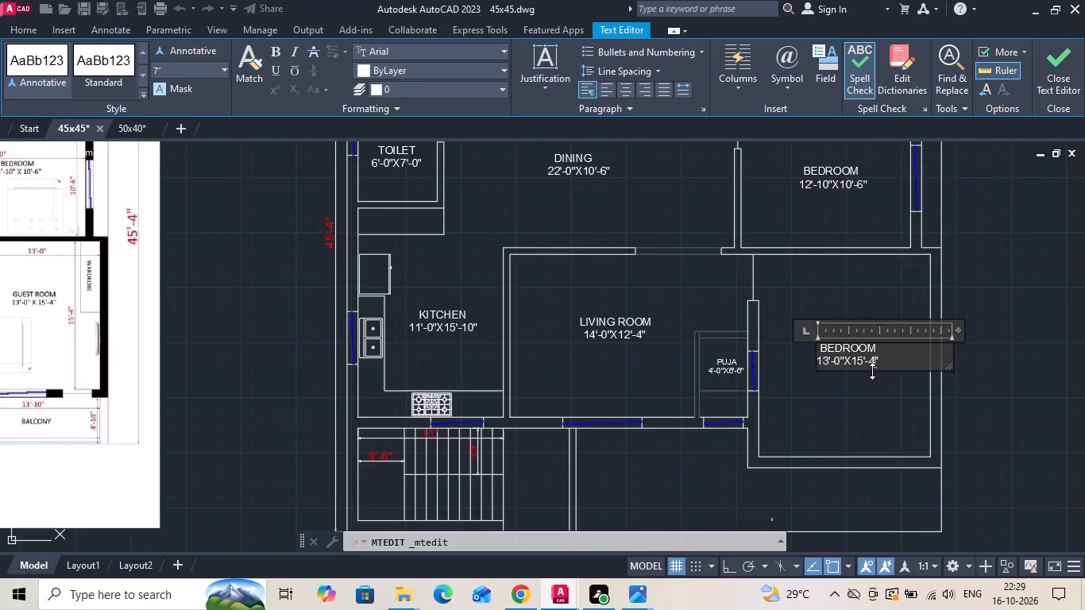
pyautogui.scroll(1, 852, 375)
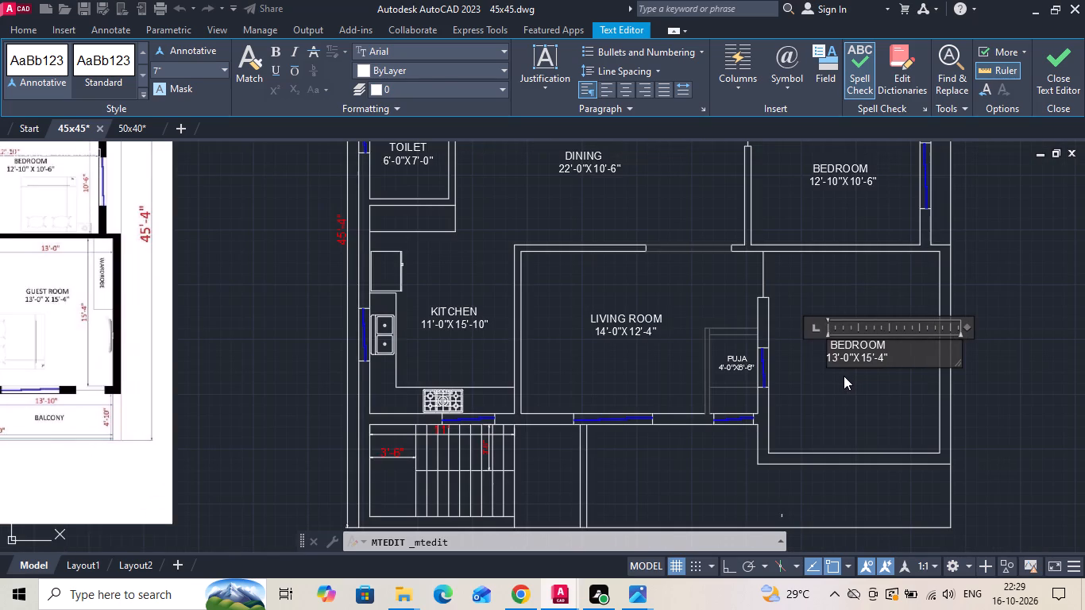
# Rename the copied label from BEDROOM to GUEST ROOM and add a leading space before its size line.
pyautogui.moveTo(851, 346); pyautogui.dragTo(724, 343)
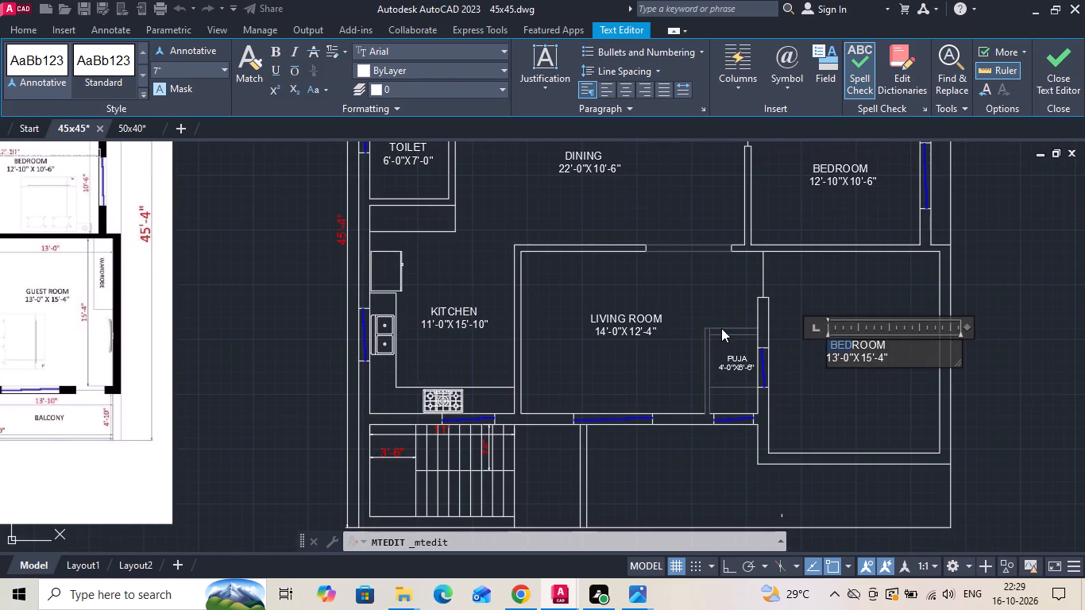
pyautogui.press('BackSpace')
pyautogui.write('GUEST')
pyautogui.press('space')
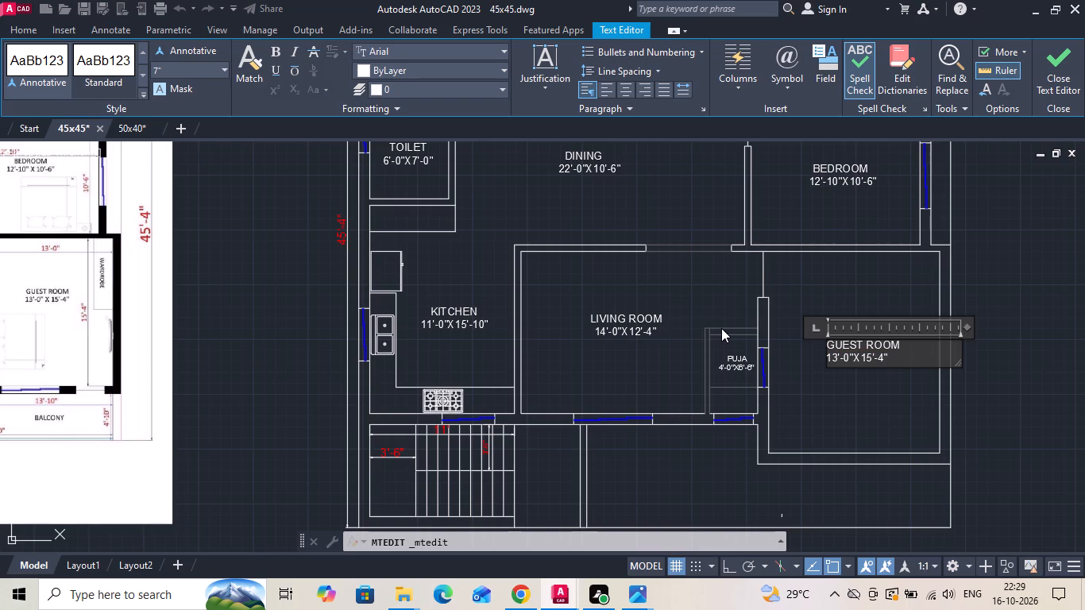
pyautogui.scroll(1, 702, 331)
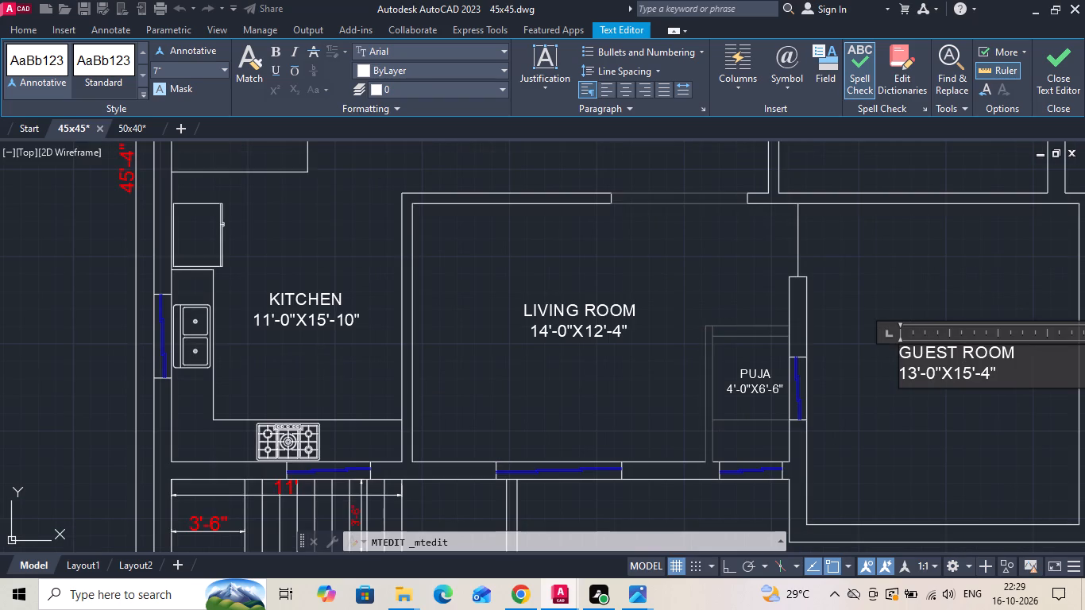
pyautogui.click(902, 376)
pyautogui.press('space')
pyautogui.click(898, 394)
pyautogui.scroll(-1, 846, 313)
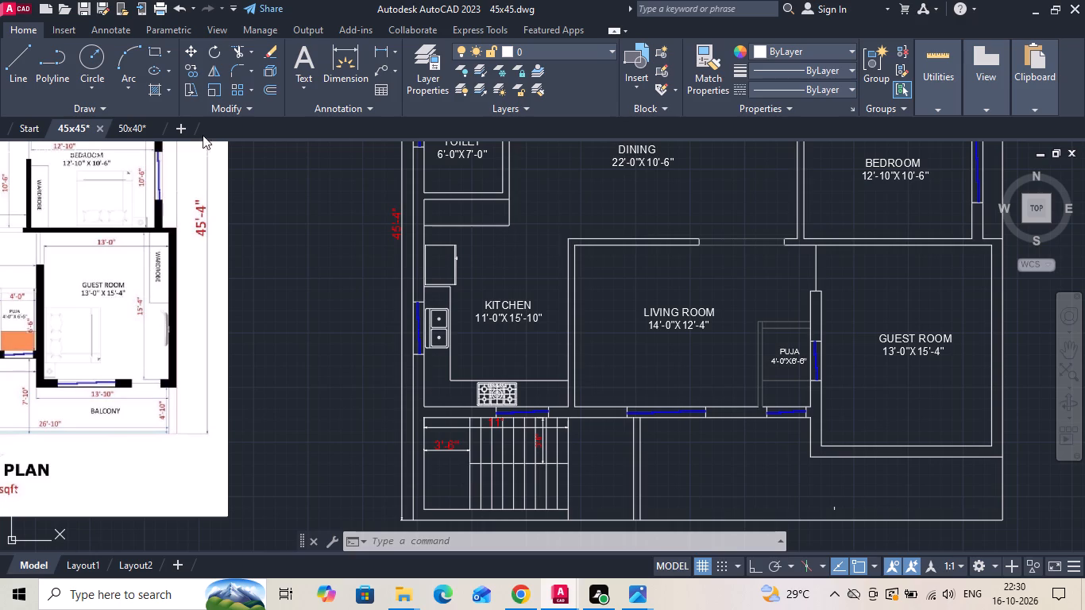
# Measure the short wall piece beside the guest room's balcony door in the reference image, with Ortho on.
pyautogui.click(379, 51)
pyautogui.scroll(1, 106, 376)
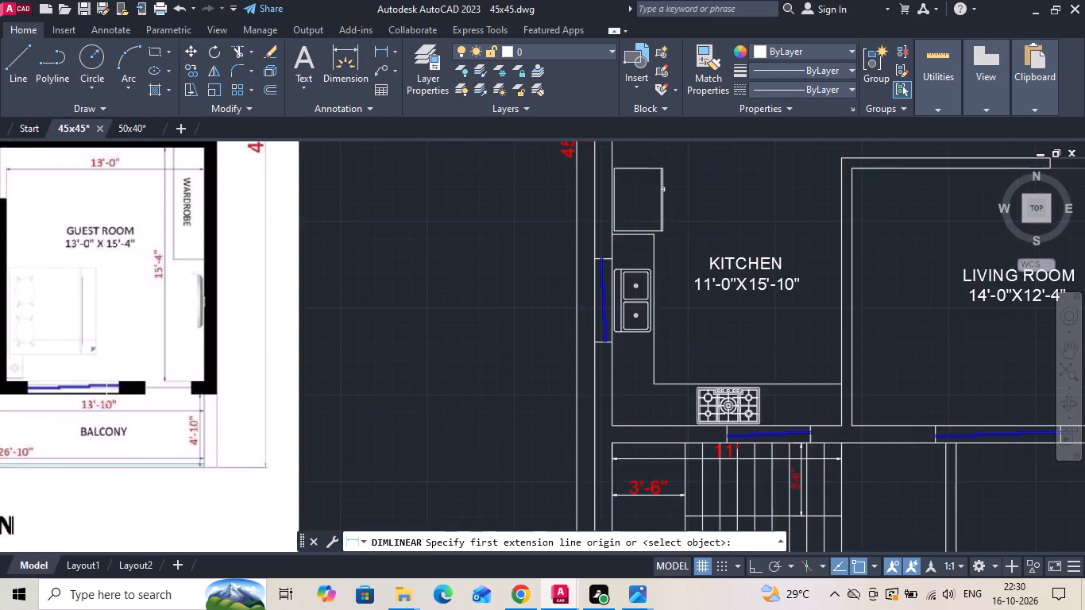
pyautogui.scroll(1, 106, 377)
pyautogui.scroll(2, 292, 370)
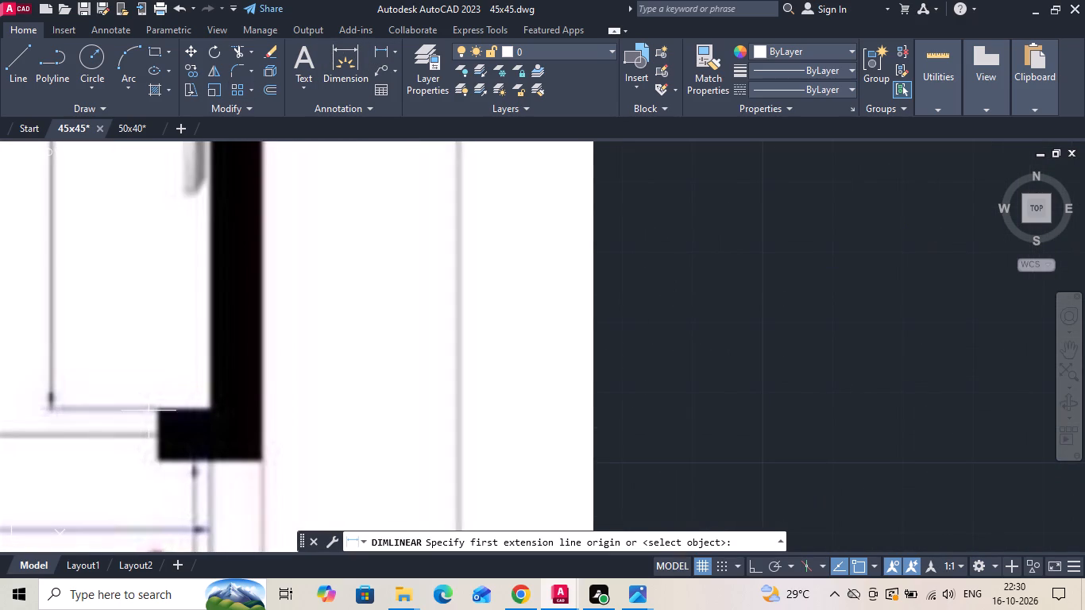
pyautogui.click(157, 415)
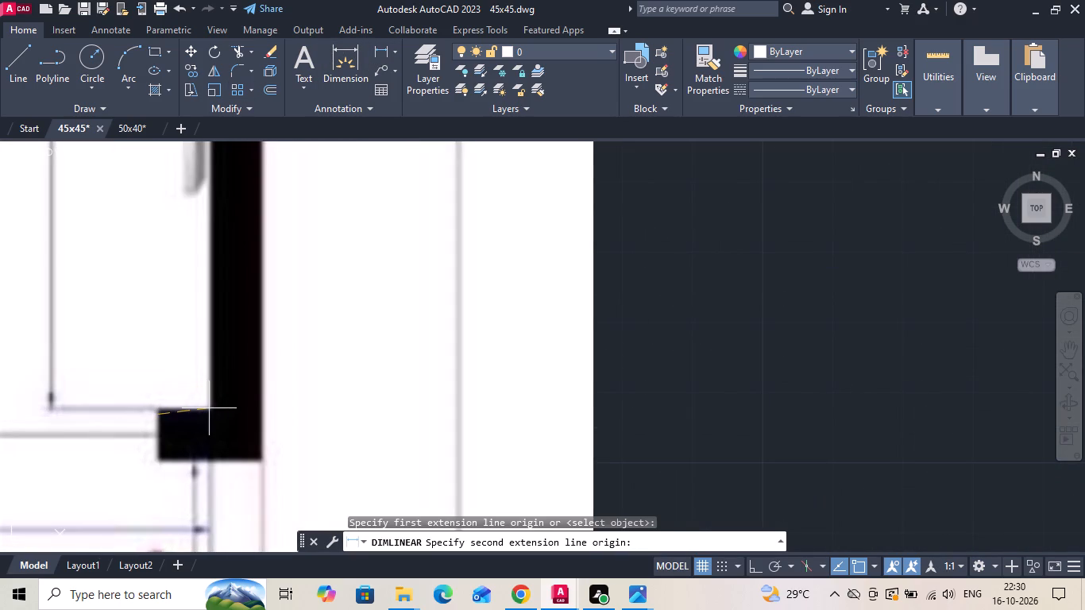
pyautogui.press('F8')
pyautogui.click(209, 408)
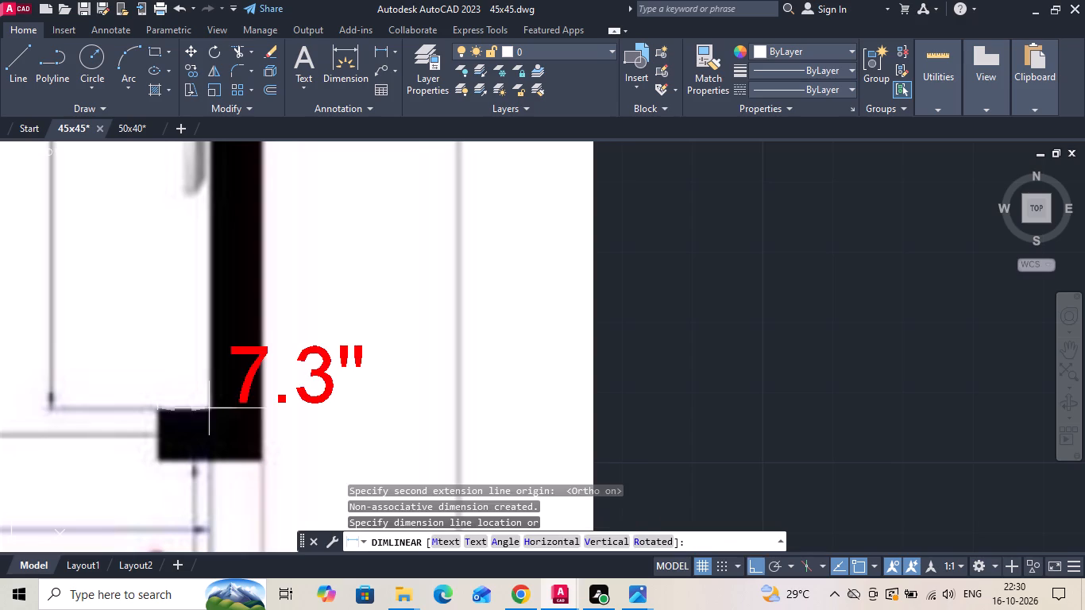
pyautogui.press('Escape')
pyautogui.scroll(-2, 271, 356)
pyautogui.scroll(-1, 362, 396)
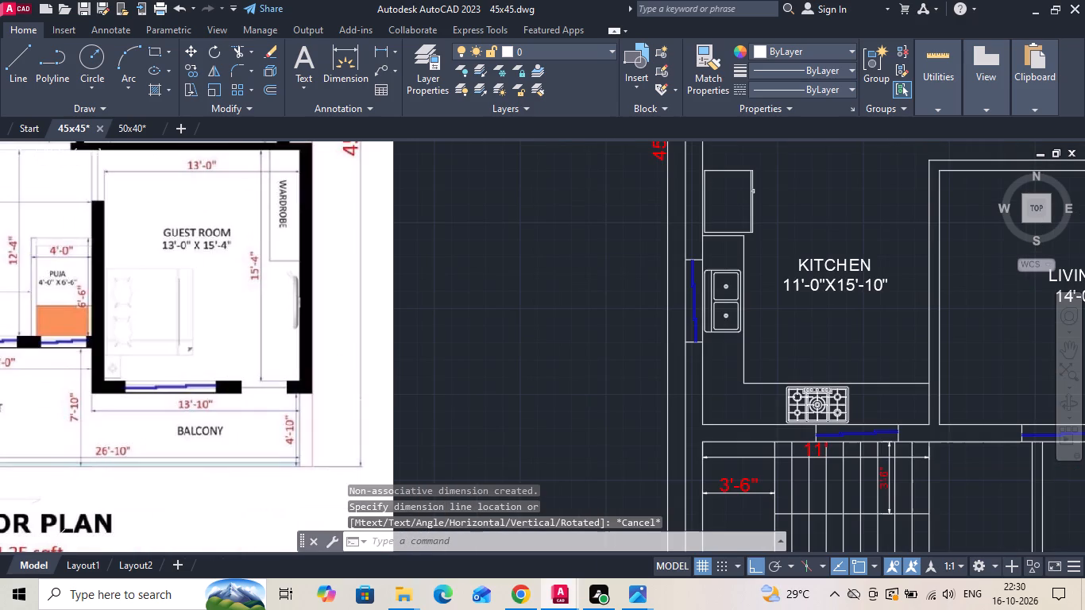
# Offset the inner line of the guest room's east wall 6" into the room.
pyautogui.scroll(-2, 323, 400)
pyautogui.scroll(3, 829, 448)
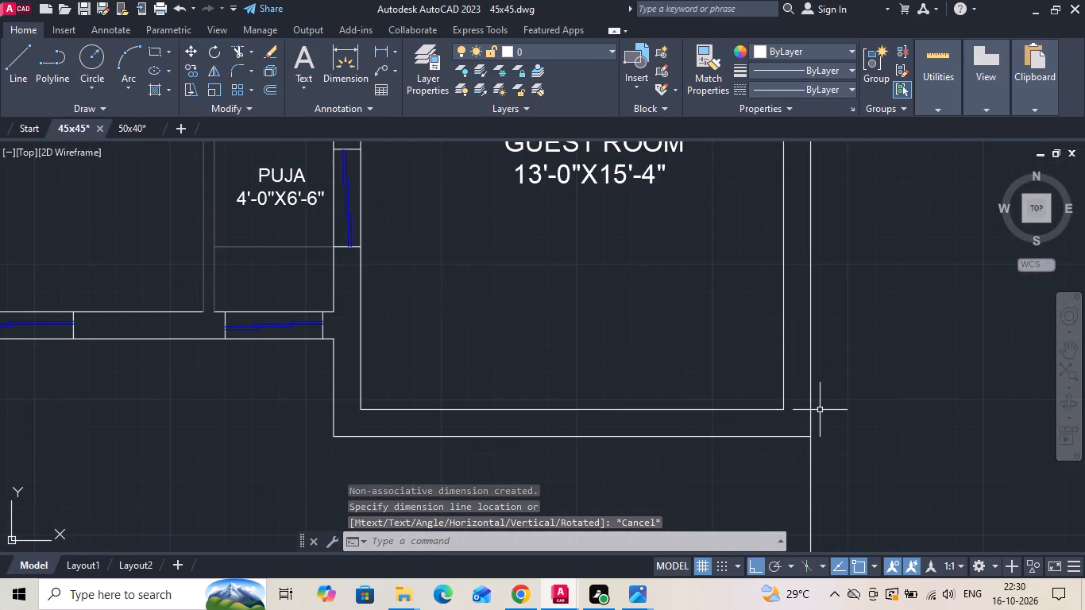
pyautogui.write('O')
pyautogui.press('space')
pyautogui.press('6')
pyautogui.press('space')
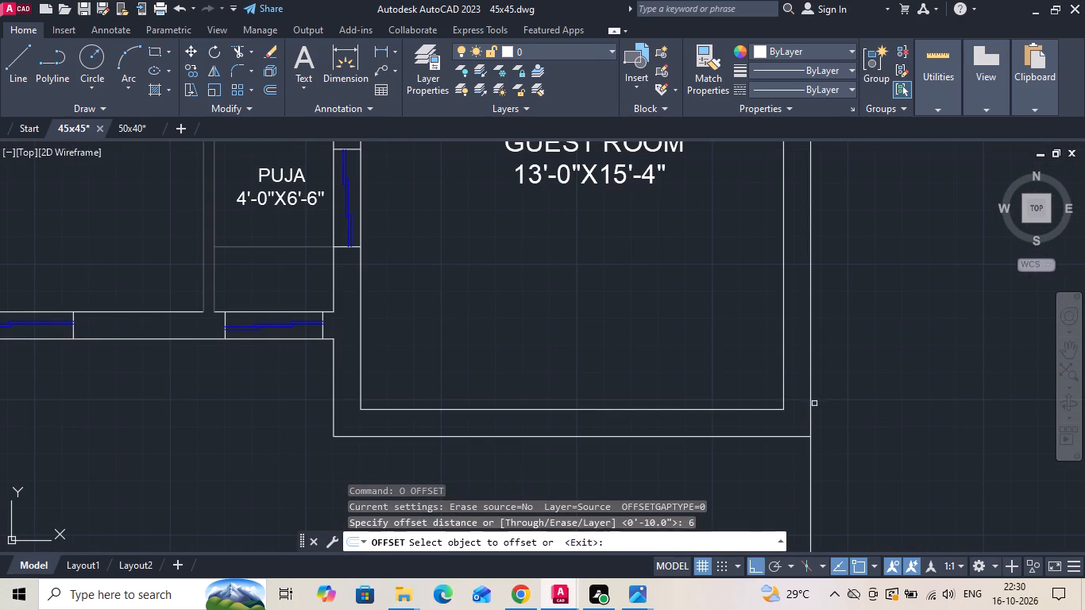
pyautogui.click(781, 361)
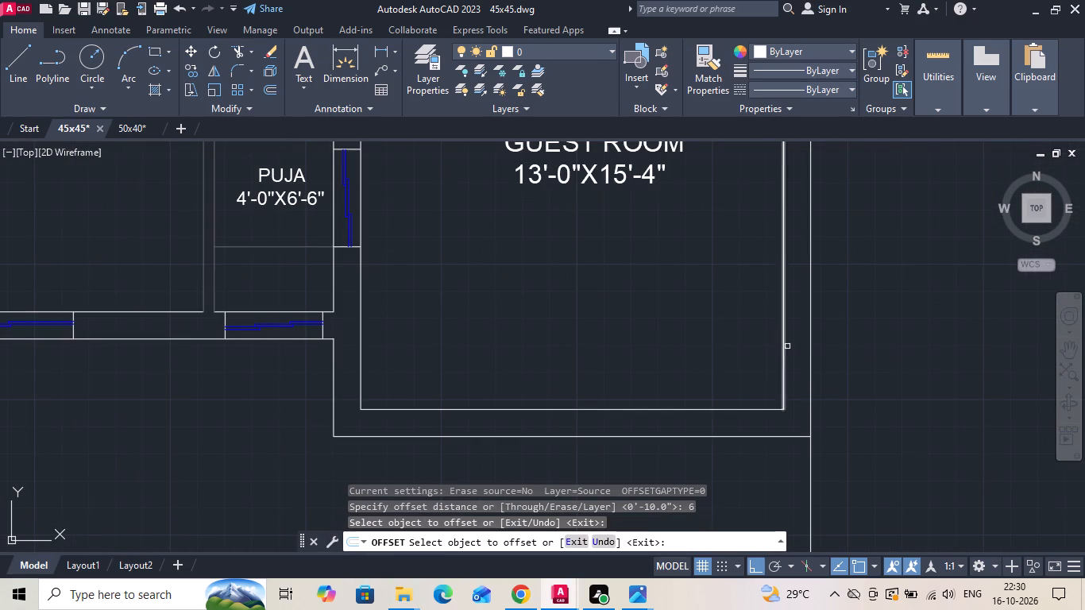
pyautogui.click(782, 388)
pyautogui.click(732, 386)
pyautogui.press('Escape')
# Offset the new line 2'6" further into the guest room to mark the balcony door's width.
pyautogui.write("O 2'")
pyautogui.write('6')
pyautogui.press('space')
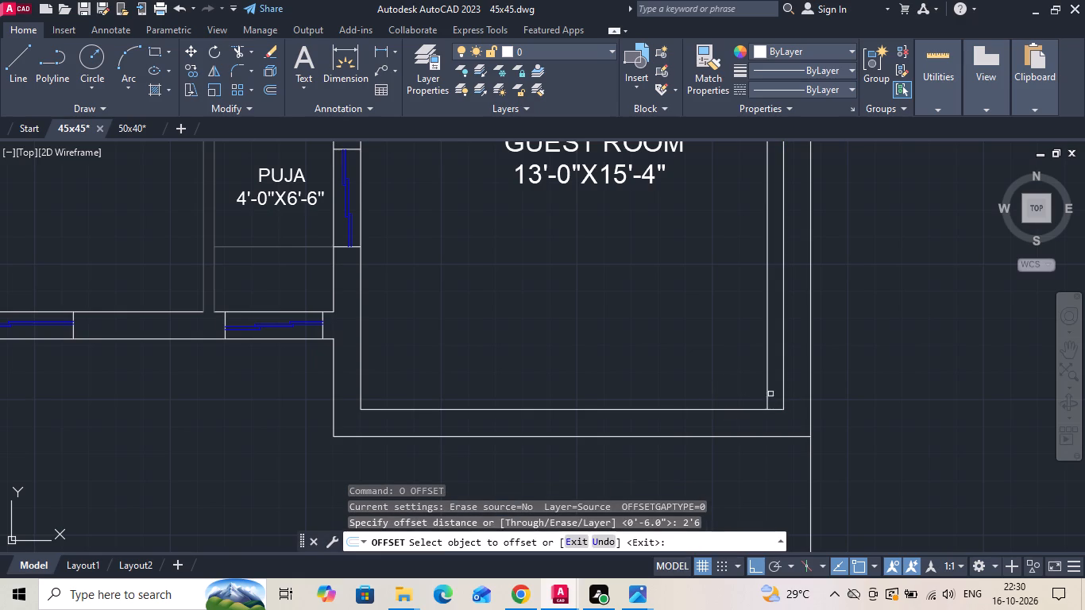
pyautogui.click(766, 396)
pyautogui.click(695, 398)
pyautogui.press('Escape')
# Extend both door marking lines down to the outer line of the guest room's south wall.
pyautogui.write('EX')
pyautogui.press('space')
pyautogui.click(690, 379)
pyautogui.click(668, 396)
pyautogui.click(770, 399)
pyautogui.press('Escape')
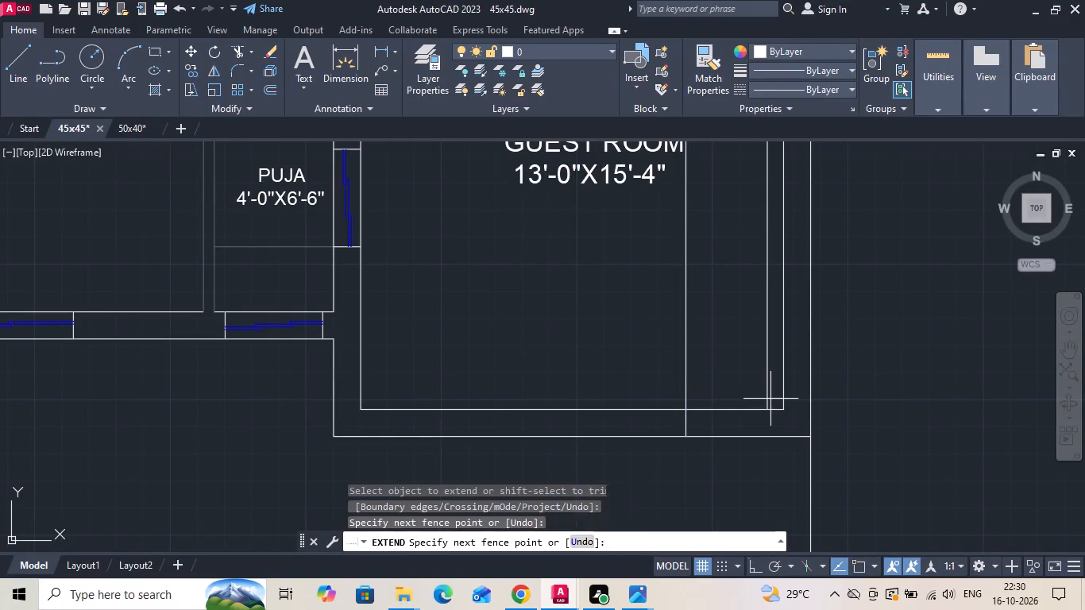
pyautogui.press('Escape')
pyautogui.write('EX')
pyautogui.press('space')
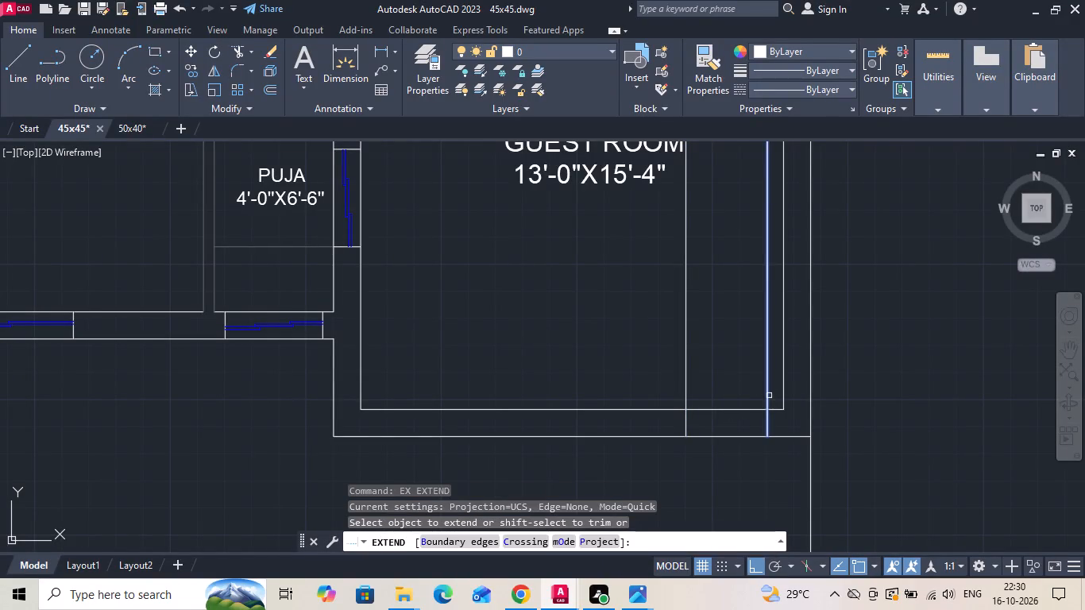
pyautogui.click(769, 396)
pyautogui.press('Escape')
# Trim the south wall between the two marking lines and their excess inside the room to open the balcony doorway.
pyautogui.press('t')
pyautogui.press('r')
pyautogui.press('space')
pyautogui.moveTo(676, 373); pyautogui.dragTo(711, 472)
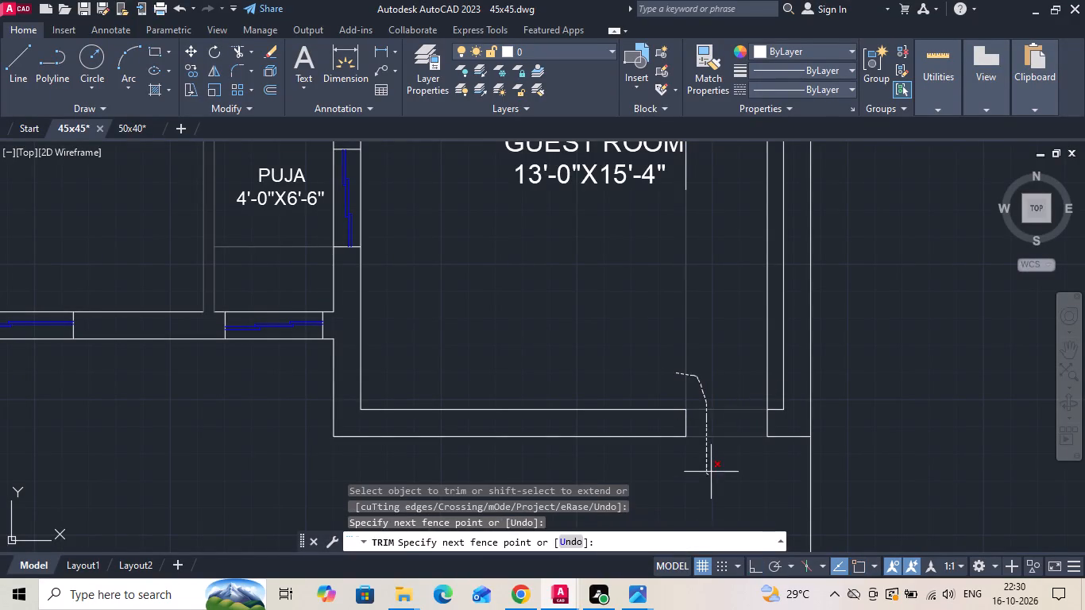
pyautogui.moveTo(711, 472); pyautogui.dragTo(716, 467)
pyautogui.click(768, 369)
pyautogui.scroll(-1, 1053, 415)
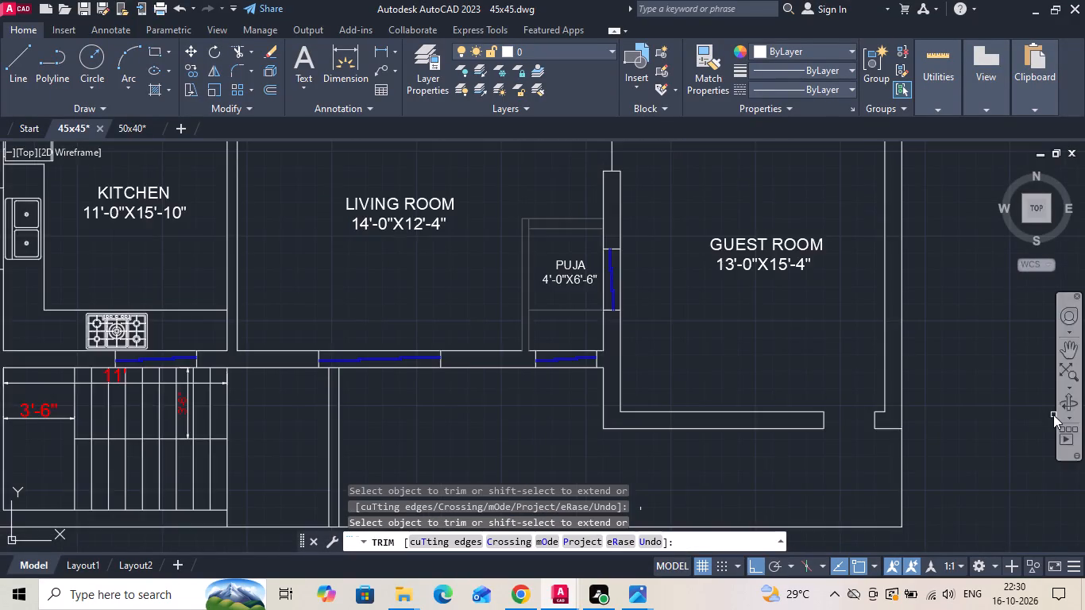
pyautogui.scroll(-2, 1014, 426)
pyautogui.press('Escape')
# Move both end lines of the balcony door opening 6" west, away from the outer east wall.
pyautogui.scroll(2, 1004, 424)
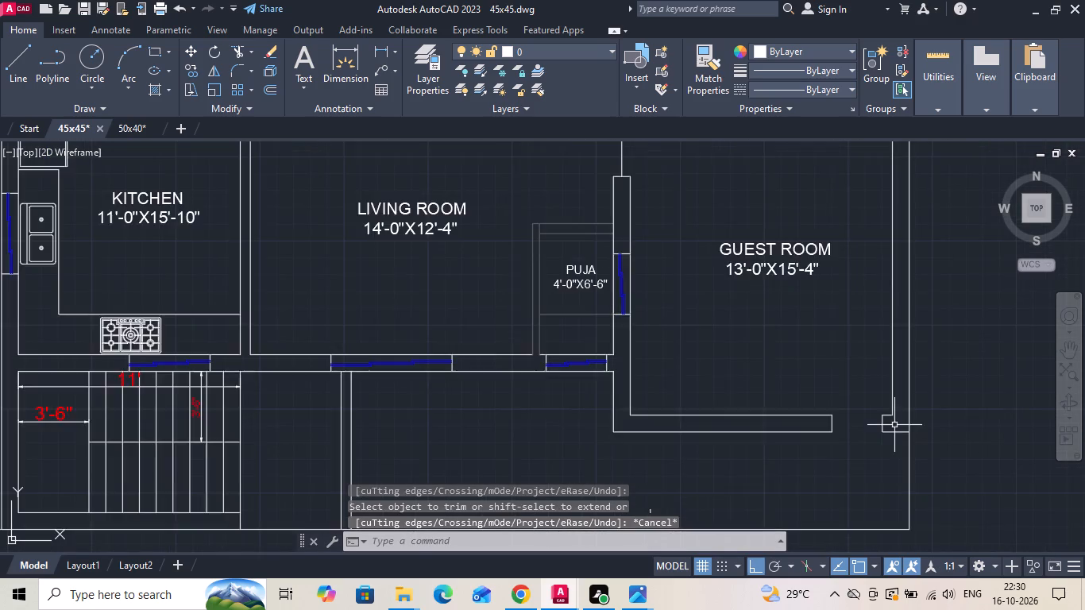
pyautogui.scroll(2, 892, 425)
pyautogui.click(915, 426)
pyautogui.click(711, 427)
pyautogui.rightClick(700, 316)
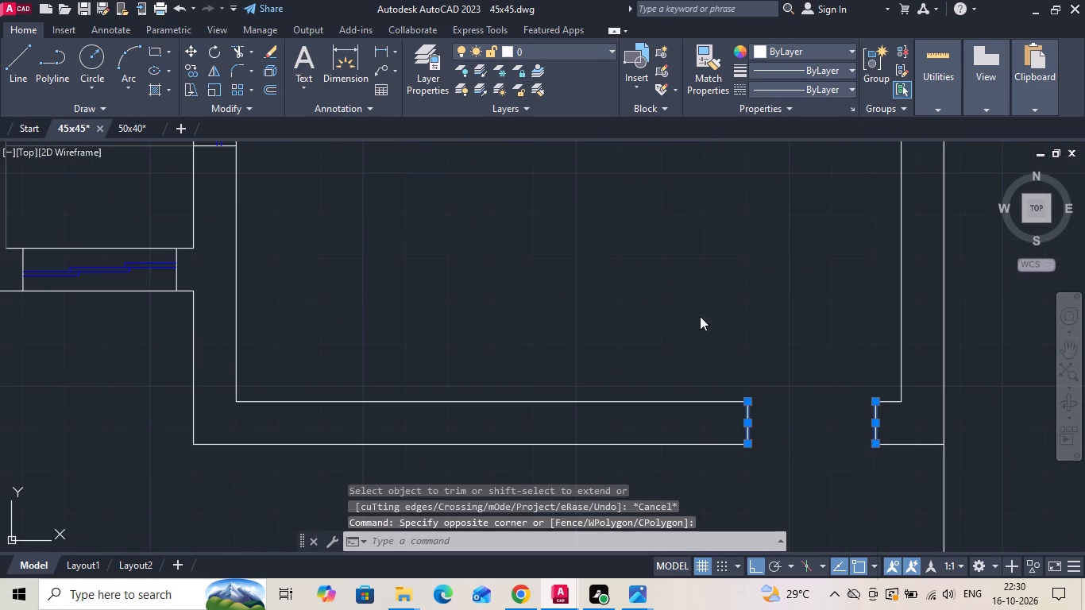
pyautogui.click(729, 317)
pyautogui.moveTo(749, 314); pyautogui.dragTo(693, 315)
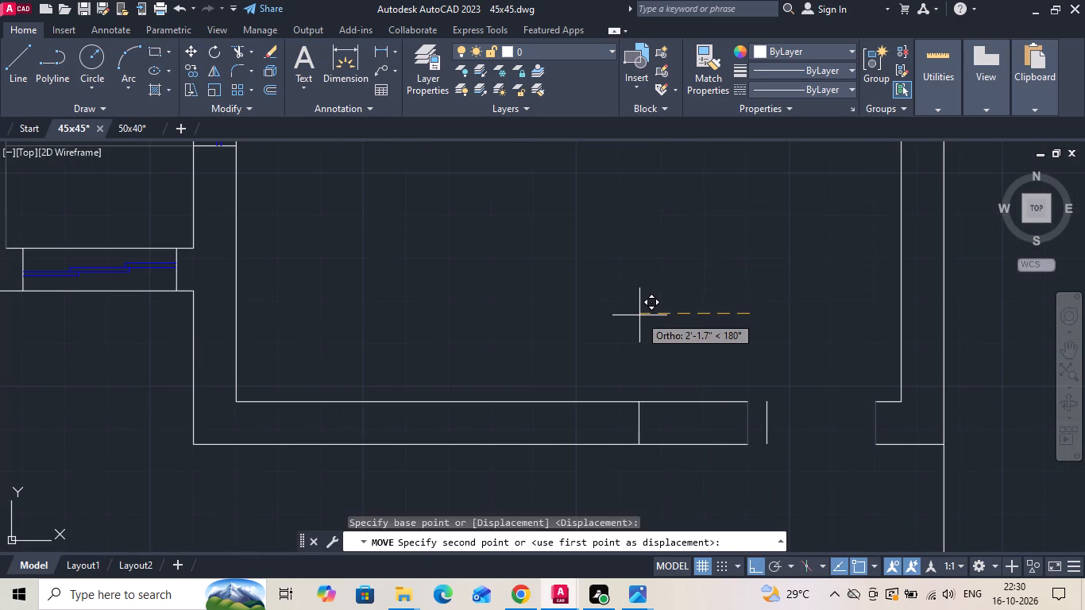
pyautogui.write('6')
pyautogui.press('space')
# Extend the inner and outer south wall lines to the moved east end line of the door opening.
pyautogui.write('EX')
pyautogui.press('space')
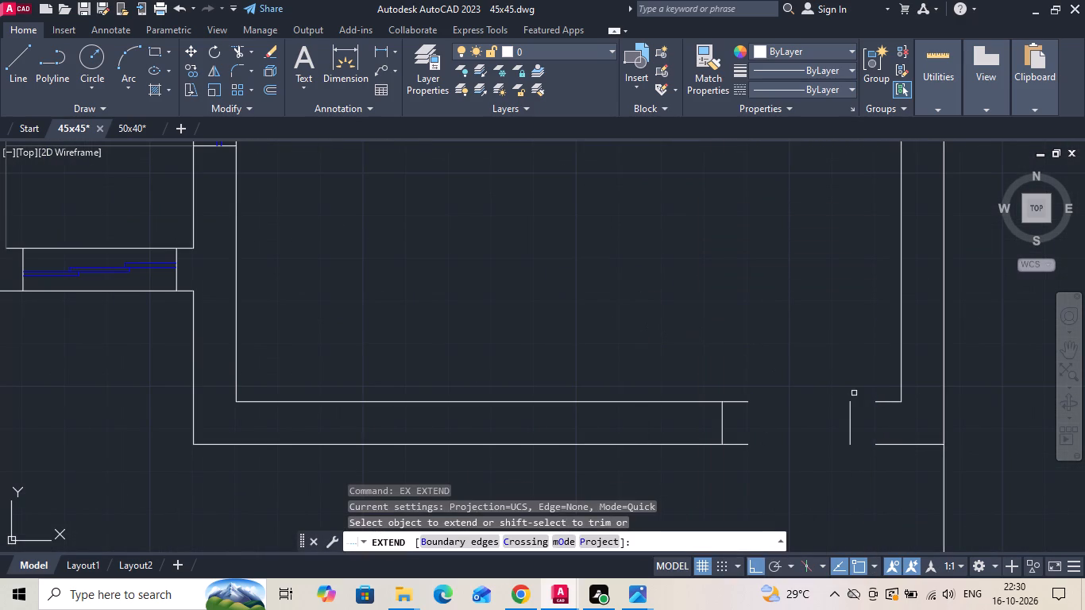
pyautogui.moveTo(877, 395); pyautogui.dragTo(882, 427)
pyautogui.moveTo(883, 437); pyautogui.dragTo(869, 456)
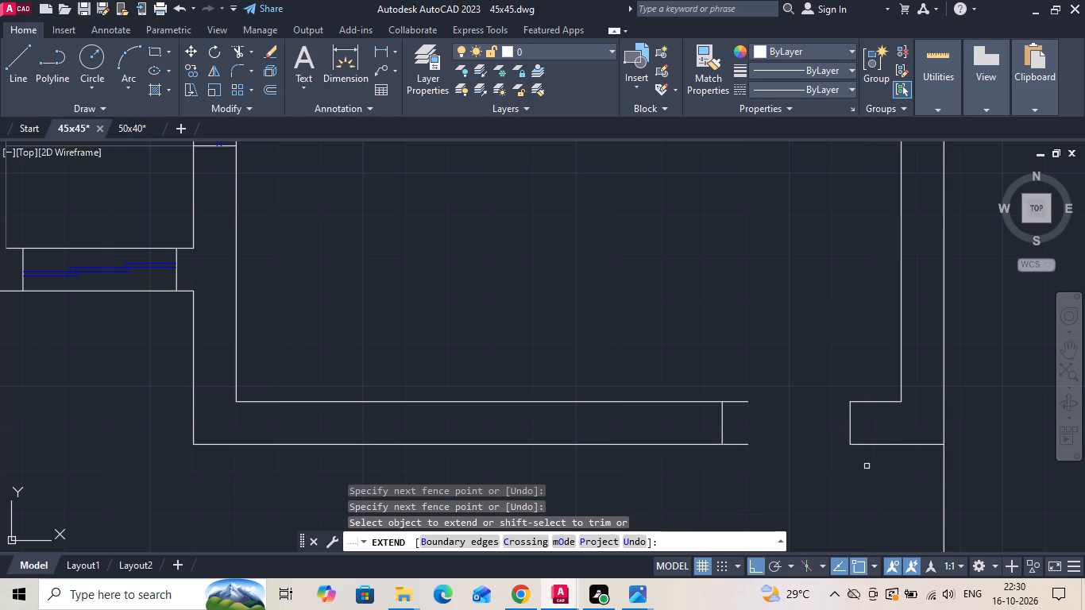
pyautogui.press('Escape')
# Trim the two wall line ends that project past the west end of the door opening.
pyautogui.press('t')
pyautogui.press('r')
pyautogui.press('space')
pyautogui.moveTo(736, 469); pyautogui.dragTo(733, 359)
pyautogui.scroll(-2, 770, 367)
pyautogui.press('Escape')
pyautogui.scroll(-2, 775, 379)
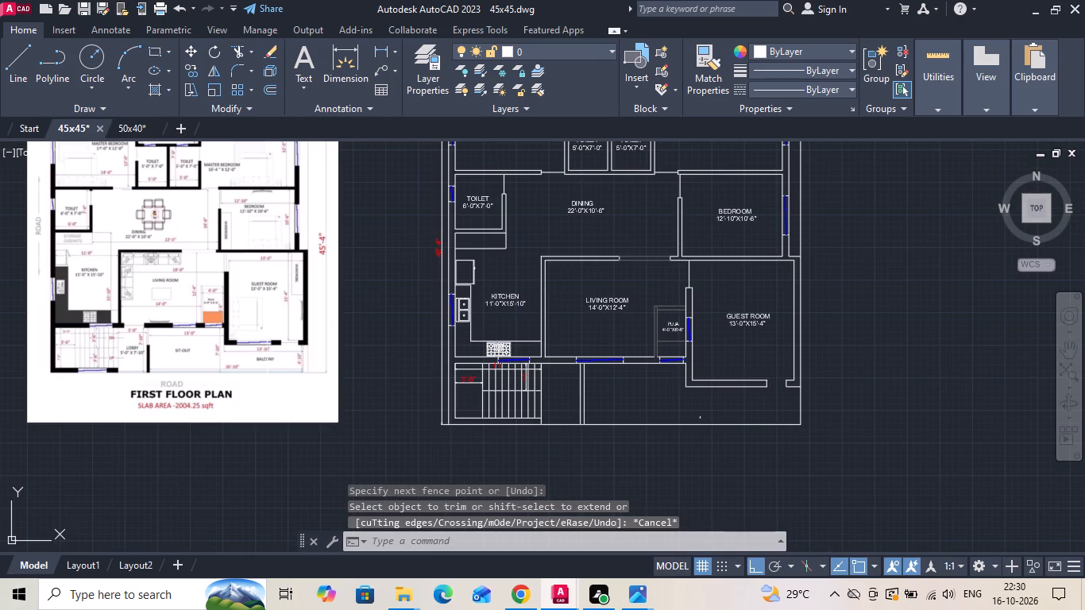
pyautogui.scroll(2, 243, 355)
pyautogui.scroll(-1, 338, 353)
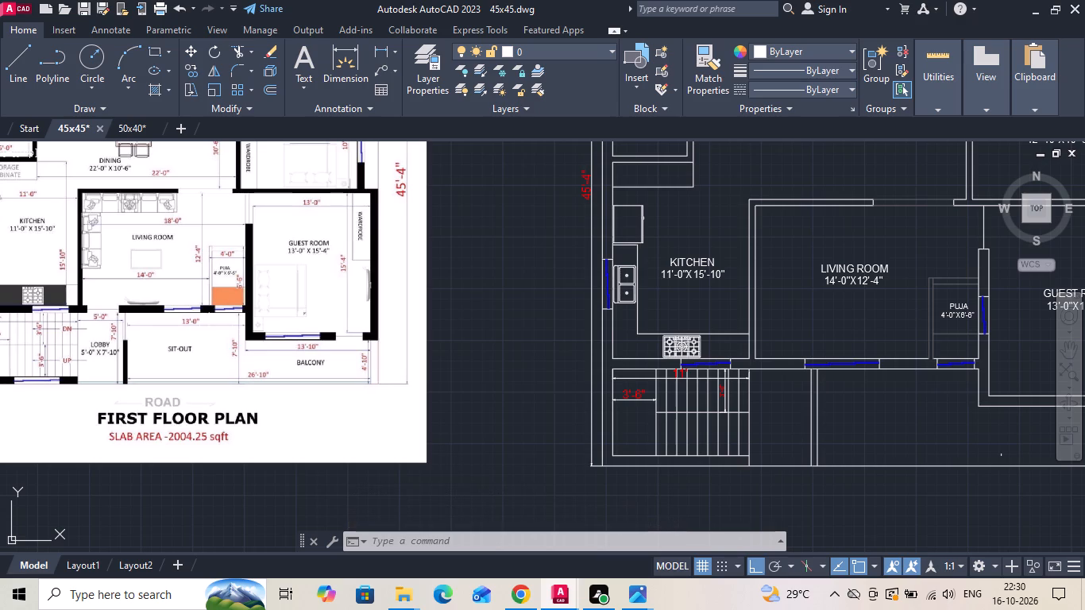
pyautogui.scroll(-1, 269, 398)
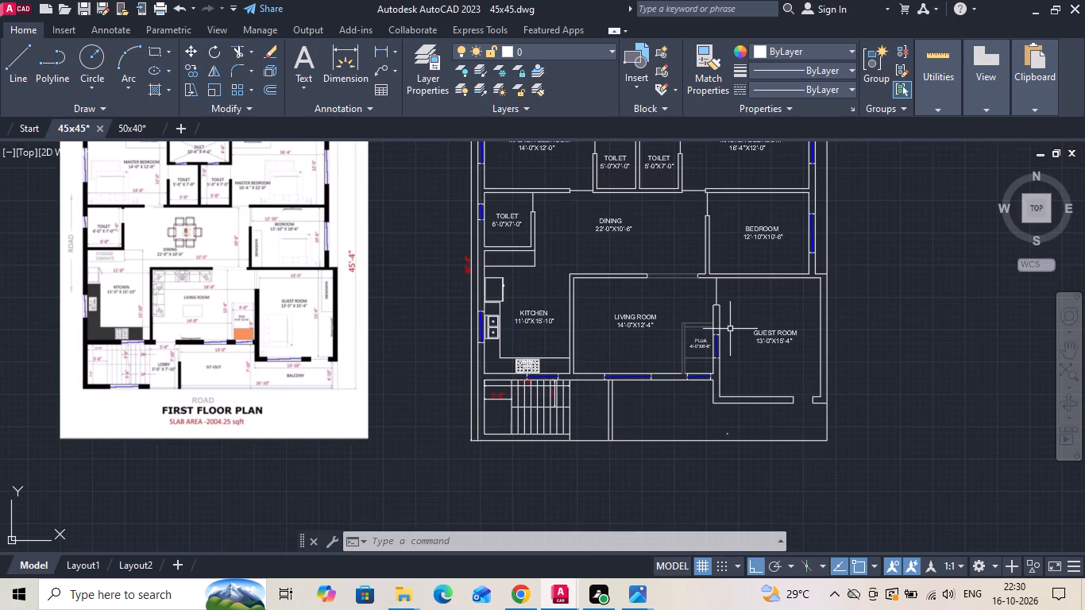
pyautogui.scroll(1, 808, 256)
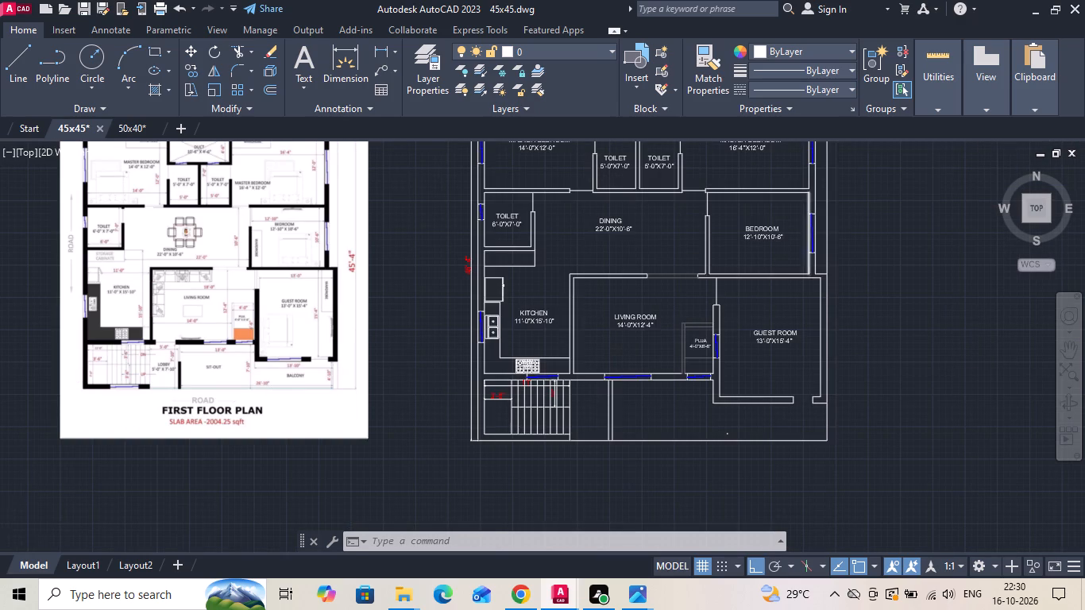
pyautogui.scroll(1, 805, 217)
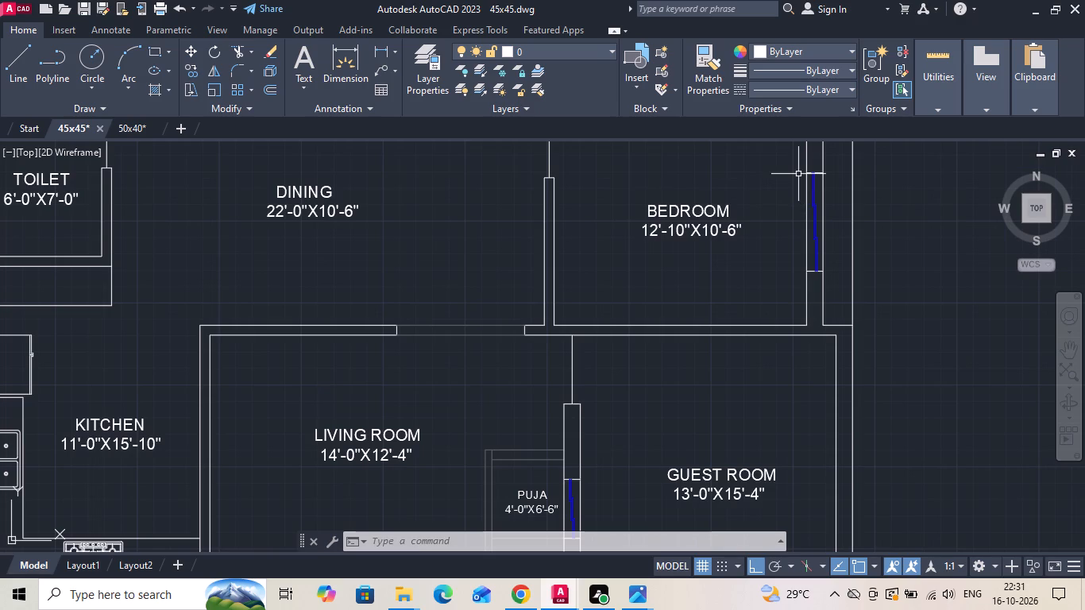
# Copy the window in the bedroom's east wall, including its end lines, to the empty space south of the guest room.
pyautogui.click(798, 173)
pyautogui.click(829, 275)
pyautogui.scroll(1, 801, 150)
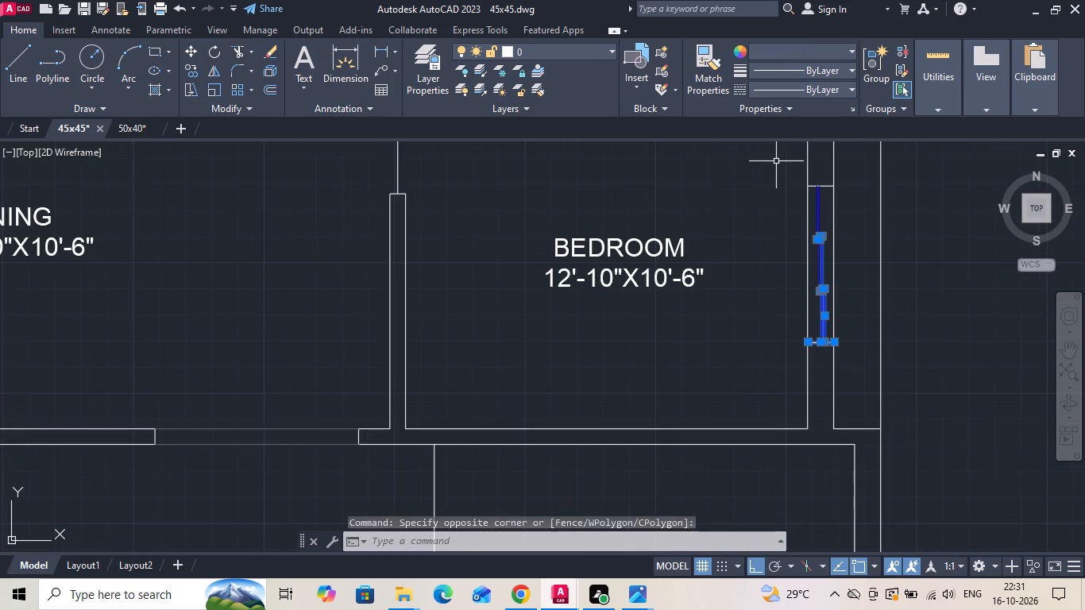
pyautogui.moveTo(773, 164); pyautogui.dragTo(774, 172)
pyautogui.click(863, 387)
pyautogui.rightClick(732, 272)
pyautogui.click(770, 326)
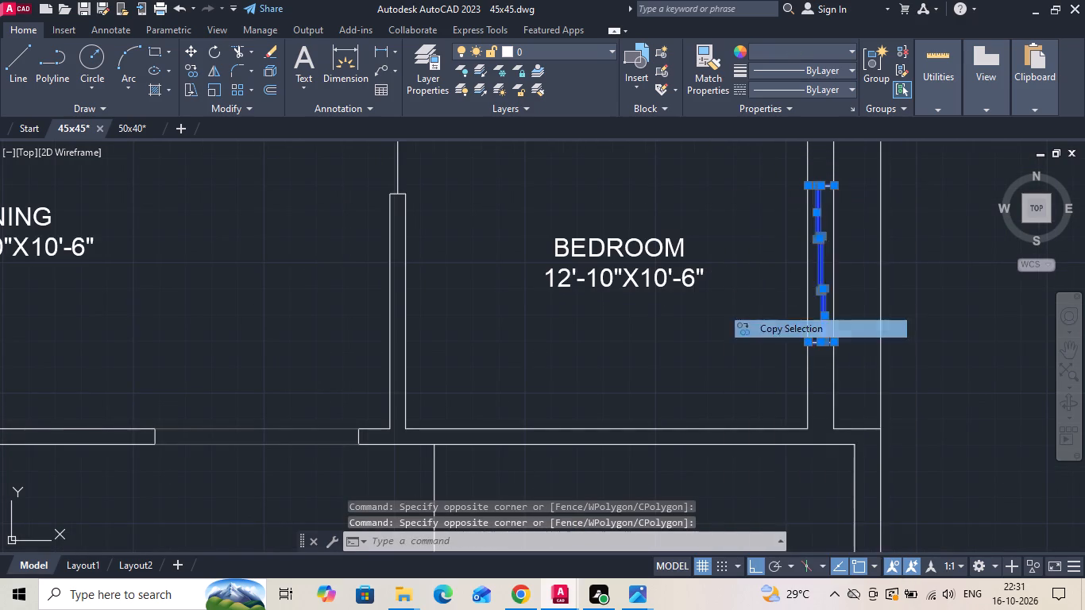
pyautogui.scroll(-2, 734, 164)
pyautogui.moveTo(758, 219); pyautogui.dragTo(755, 280)
pyautogui.moveTo(731, 425); pyautogui.dragTo(781, 235, button='middle')
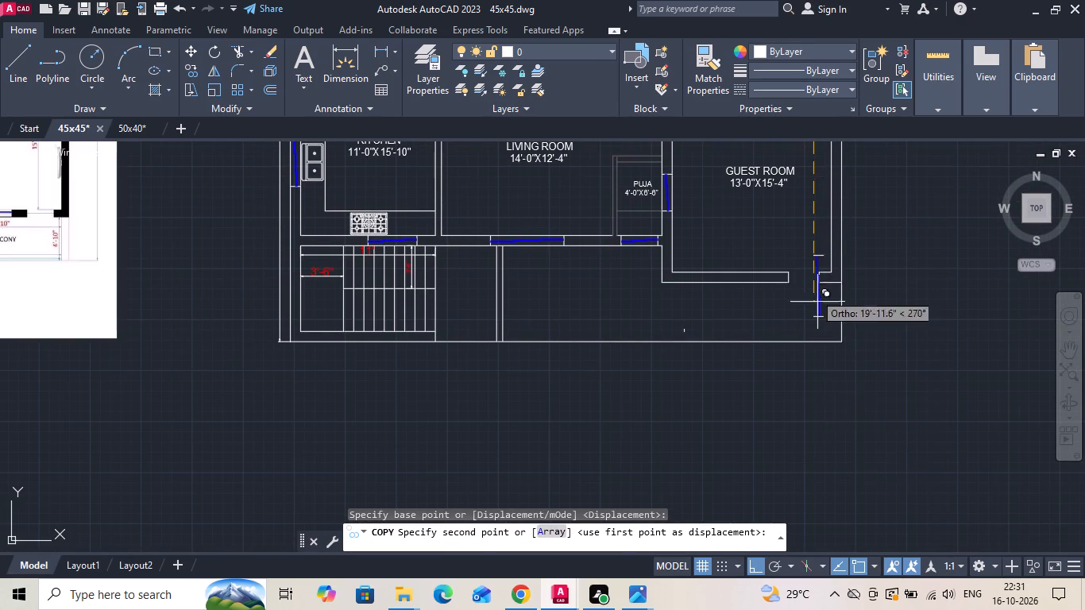
pyautogui.click(812, 461)
pyautogui.press('Escape')
# Rotate the copied window so it lies horizontally, running east to west.
pyautogui.moveTo(790, 498); pyautogui.dragTo(801, 484)
pyautogui.click(859, 400)
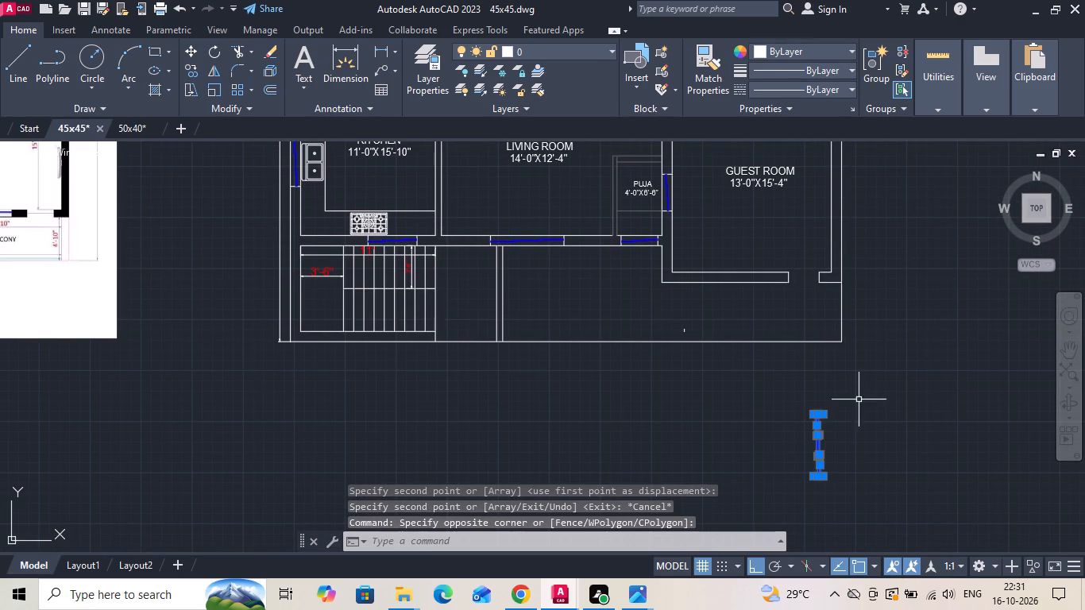
pyautogui.rightClick(859, 400)
pyautogui.rightClick(859, 399)
pyautogui.click(900, 185)
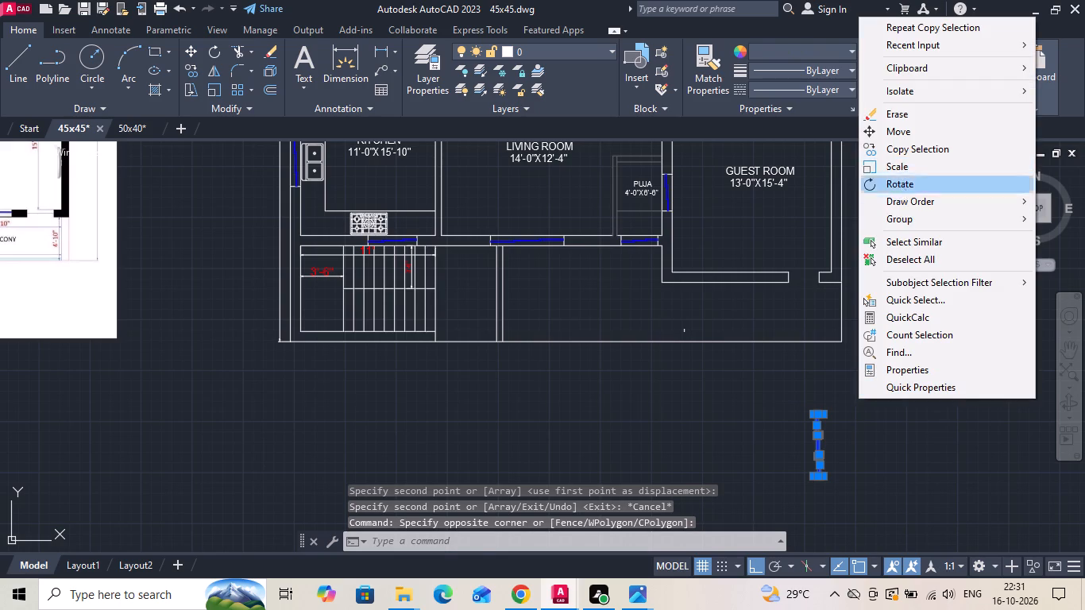
pyautogui.click(797, 401)
pyautogui.click(793, 424)
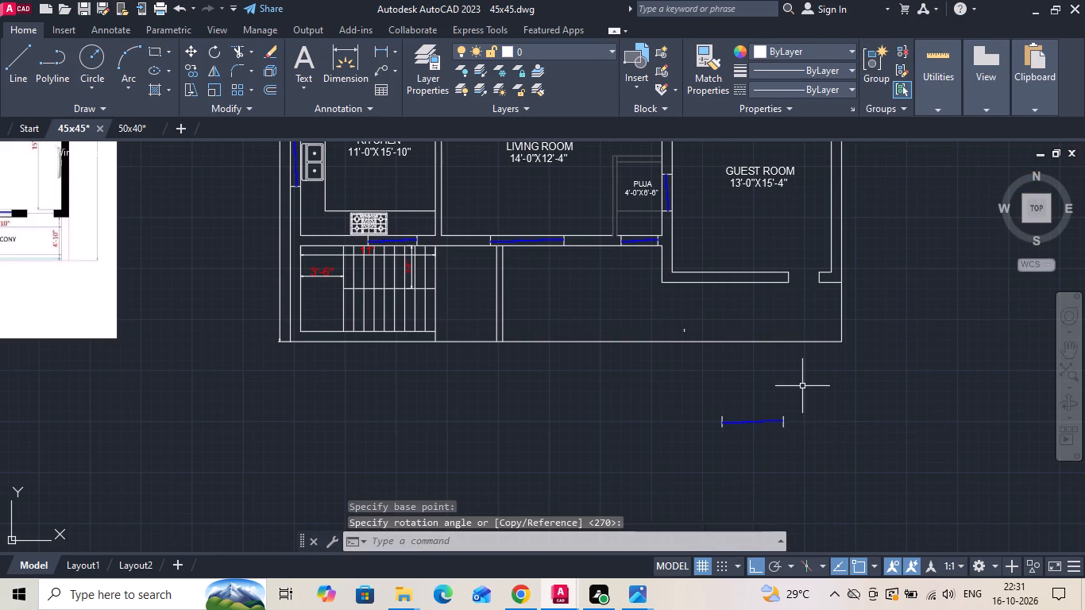
# Move the rotated window into the guest room's south wall, west of the balcony door opening.
pyautogui.moveTo(802, 380); pyautogui.dragTo(763, 419)
pyautogui.click(652, 450)
pyautogui.rightClick(652, 450)
pyautogui.click(719, 179)
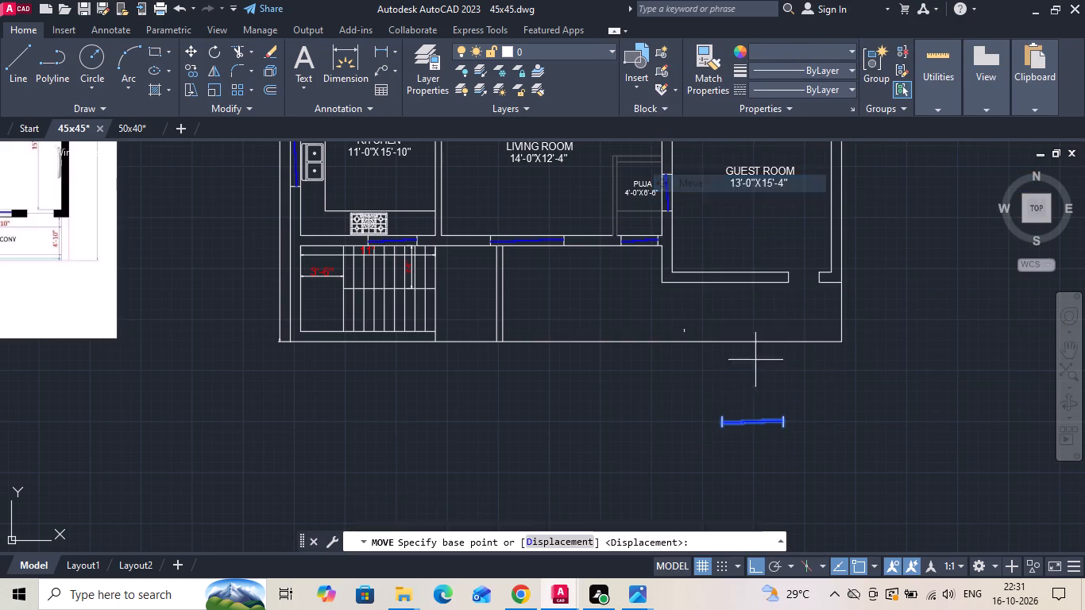
pyautogui.scroll(2, 764, 415)
pyautogui.click(809, 446)
pyautogui.scroll(-2, 752, 477)
pyautogui.scroll(2, 720, 325)
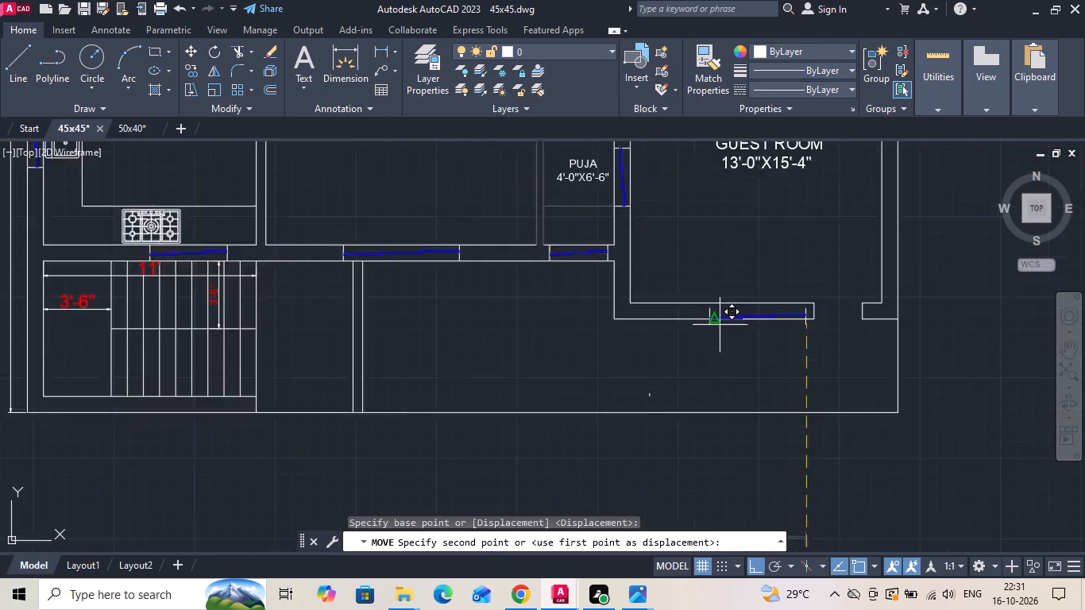
pyautogui.click(776, 318)
# Dimension the gaps from the south window to the guest room's inner west wall face and to the balcony door opening.
pyautogui.scroll(-1, 764, 397)
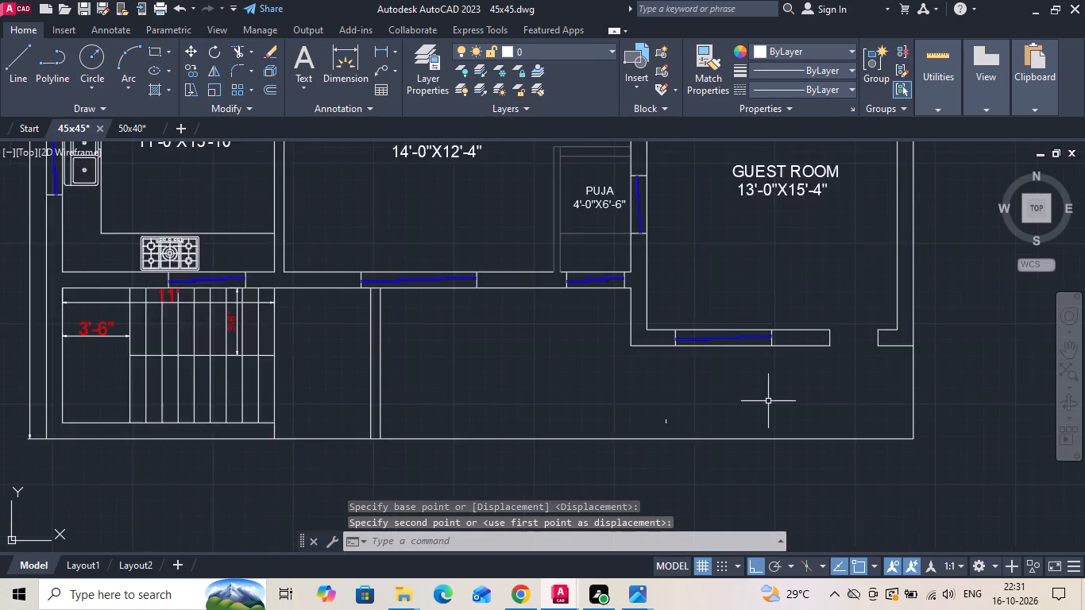
pyautogui.scroll(-1, 769, 403)
pyautogui.moveTo(456, 358); pyautogui.dragTo(586, 358, button='middle')
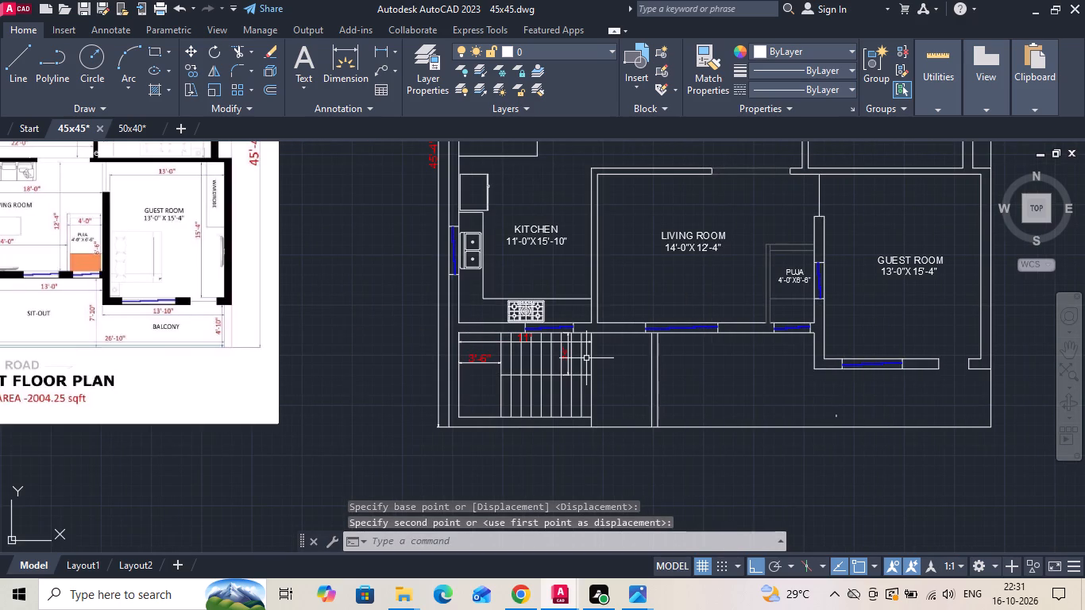
pyautogui.press('Escape')
pyautogui.scroll(1, 1009, 361)
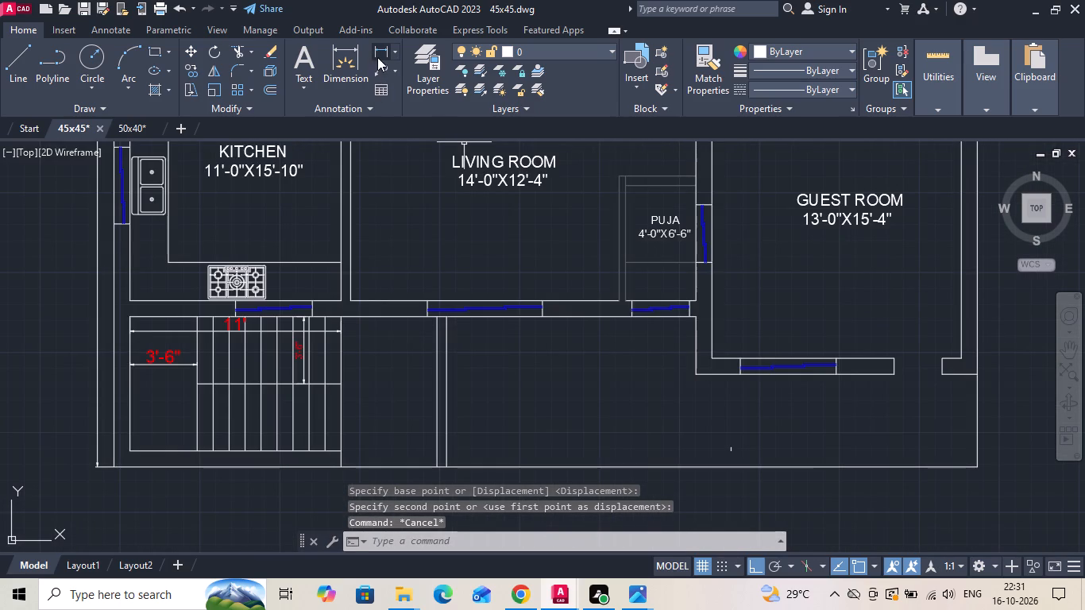
pyautogui.click(377, 57)
pyautogui.scroll(2, 829, 359)
pyautogui.click(600, 357)
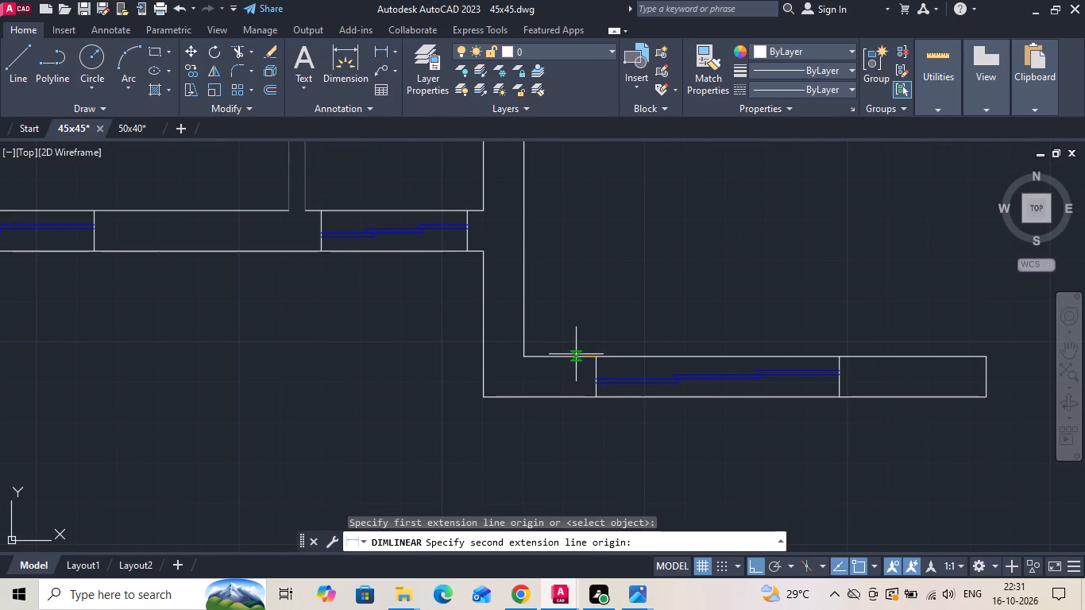
pyautogui.click(525, 354)
pyautogui.click(548, 303)
pyautogui.press('space')
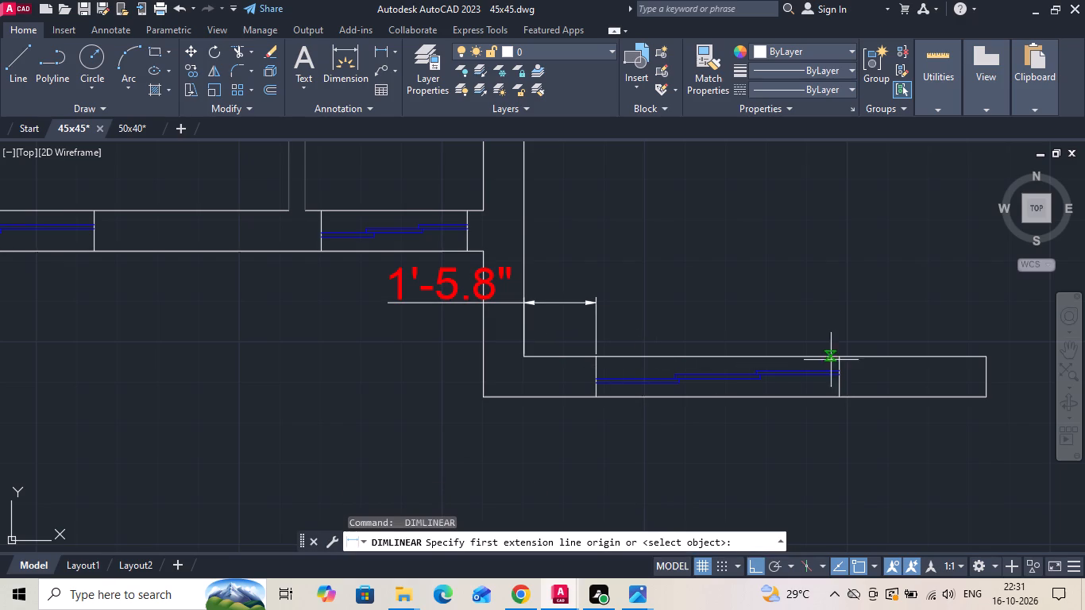
pyautogui.click(837, 358)
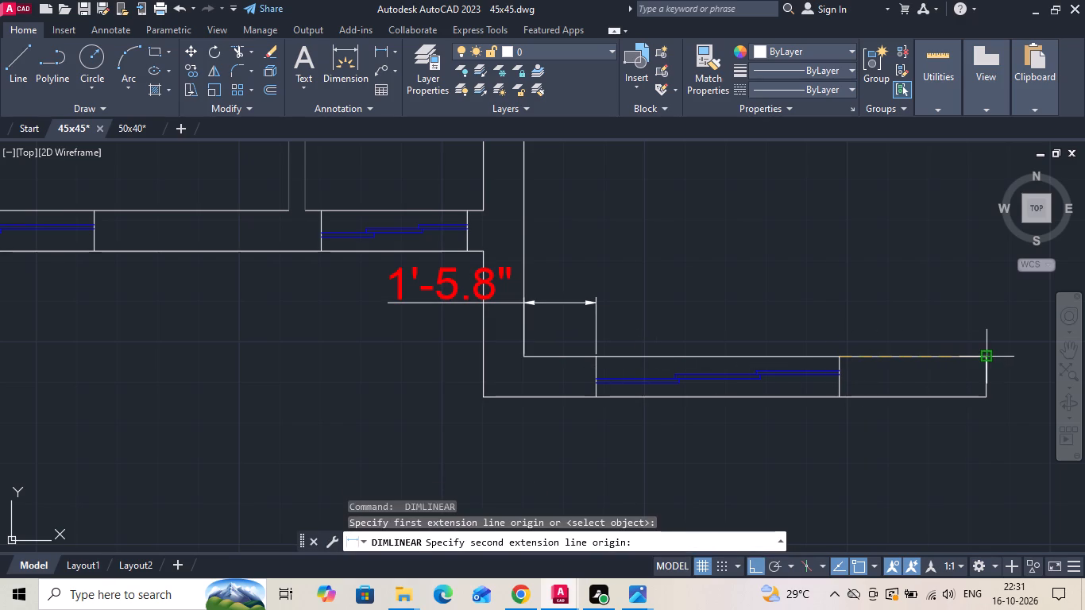
pyautogui.click(990, 359)
pyautogui.click(971, 313)
# Move the guest room's south window 0.2" east along the wall.
pyautogui.moveTo(577, 334); pyautogui.dragTo(588, 359)
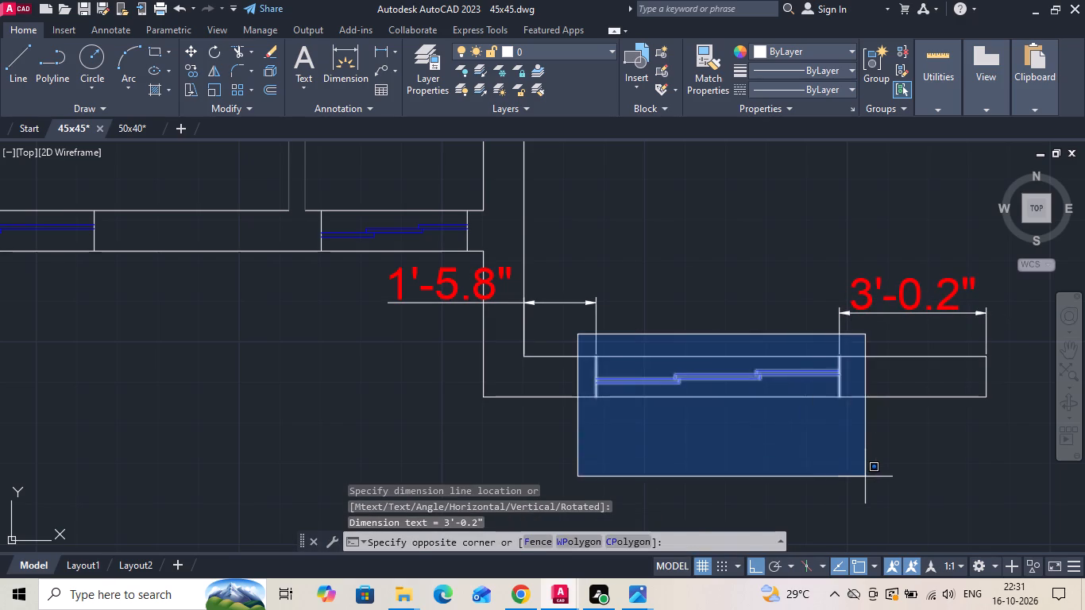
pyautogui.click(867, 477)
pyautogui.rightClick(756, 257)
pyautogui.click(779, 311)
pyautogui.click(723, 303)
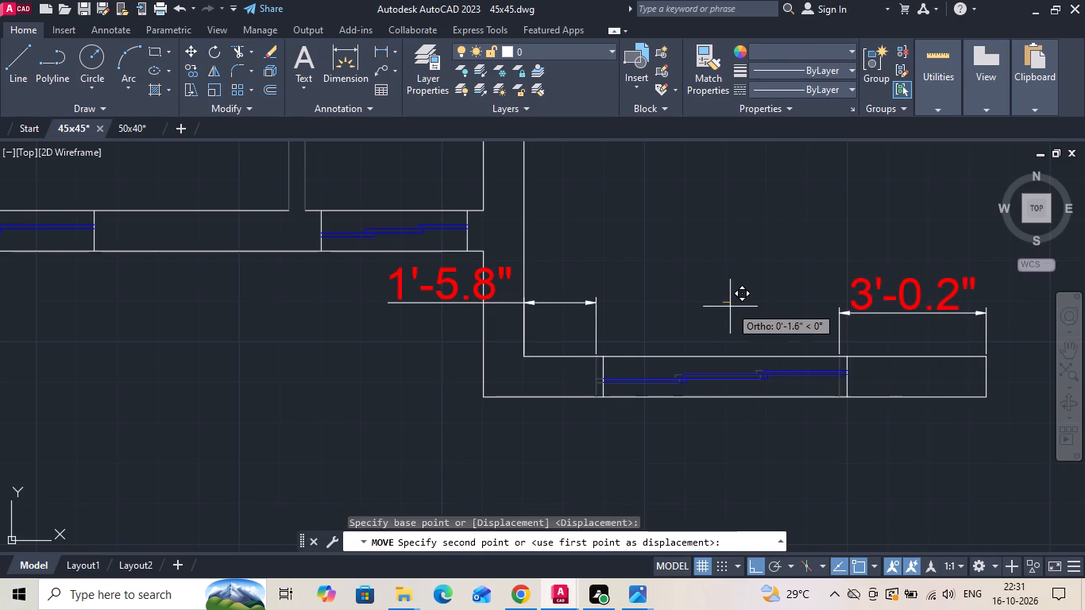
pyautogui.write('.2')
pyautogui.press('Return')
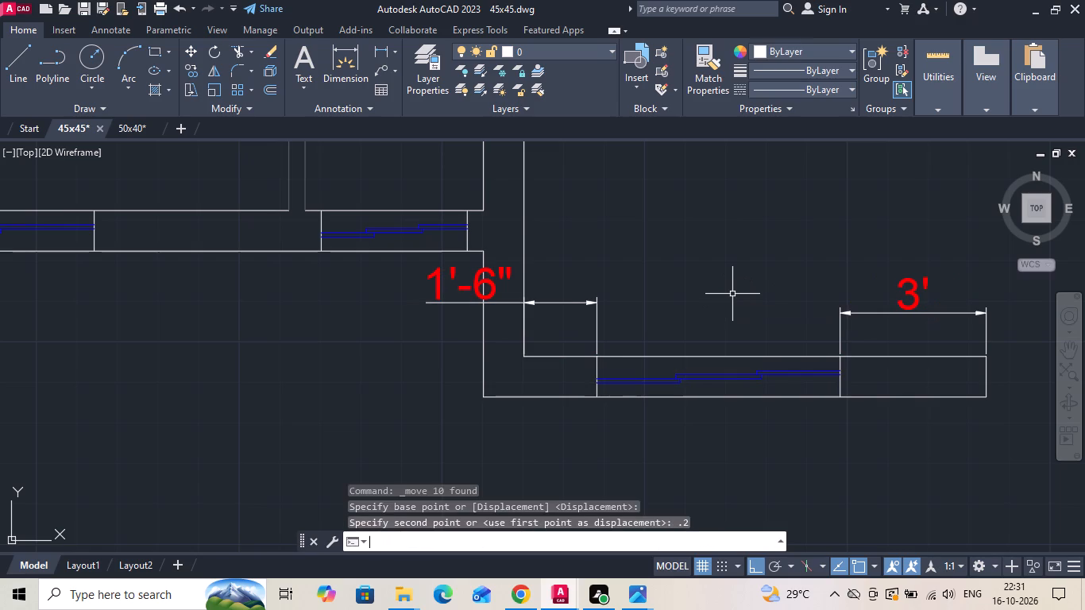
# Move the guest room's south window another 6" east along the wall.
pyautogui.moveTo(585, 333); pyautogui.dragTo(591, 349)
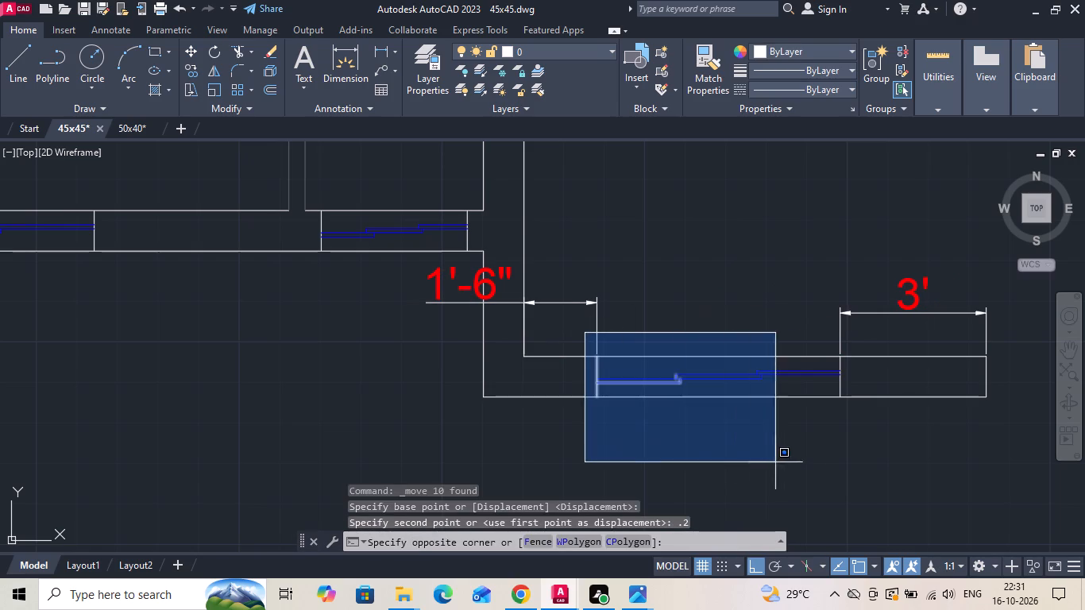
pyautogui.click(844, 461)
pyautogui.rightClick(766, 273)
pyautogui.click(794, 307)
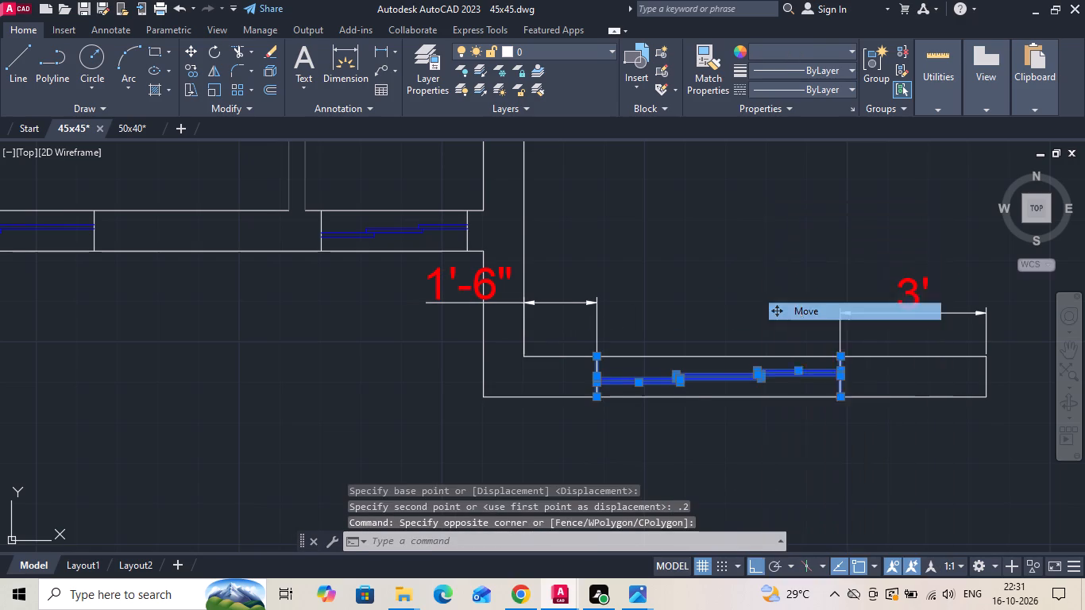
pyautogui.moveTo(732, 295); pyautogui.dragTo(740, 299)
pyautogui.press('6')
pyautogui.press('Return')
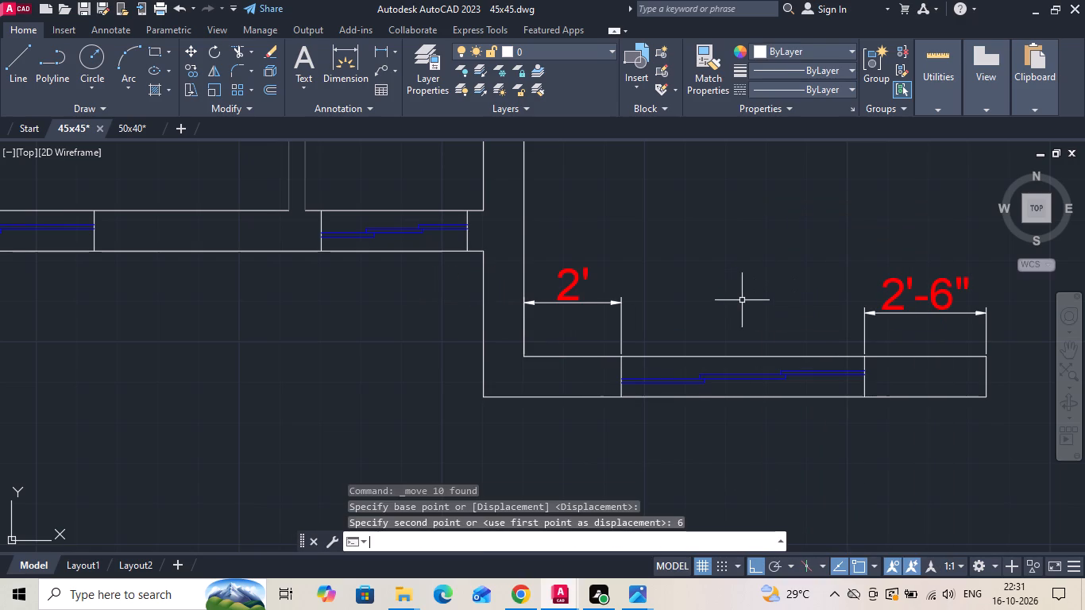
# Move the guest room's south window a further 3" east to centre it between the west wall and door opening.
pyautogui.moveTo(612, 336); pyautogui.dragTo(620, 369)
pyautogui.click(896, 507)
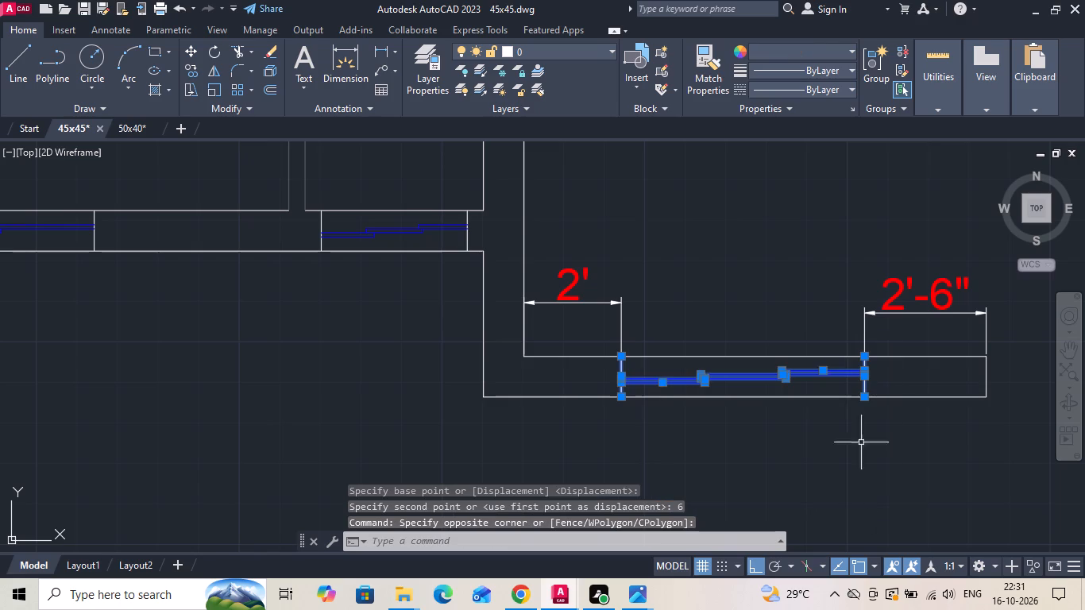
pyautogui.rightClick(777, 270)
pyautogui.click(801, 316)
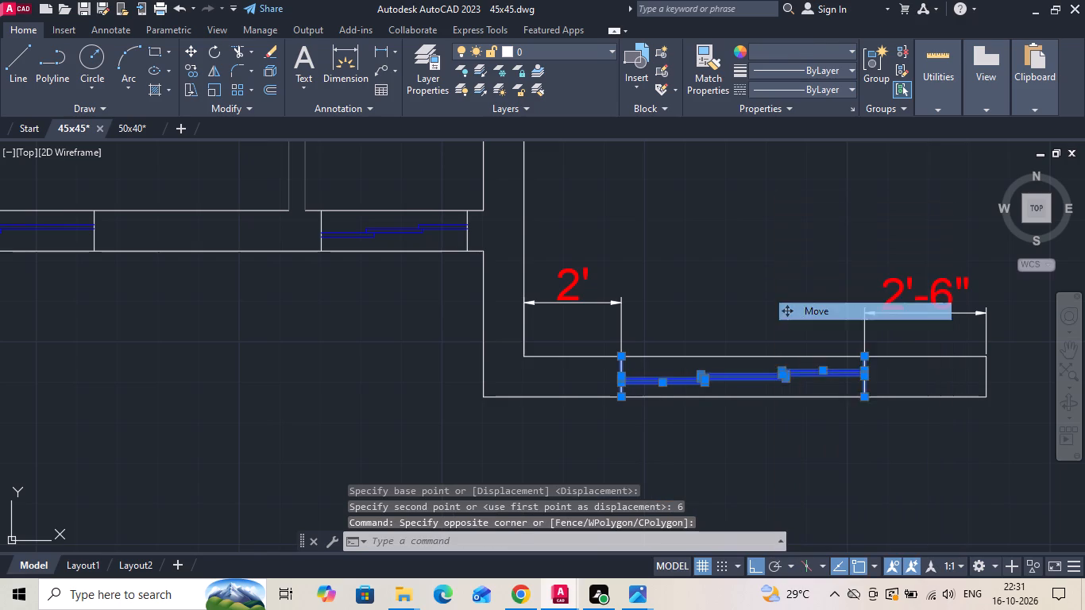
pyautogui.click(784, 295)
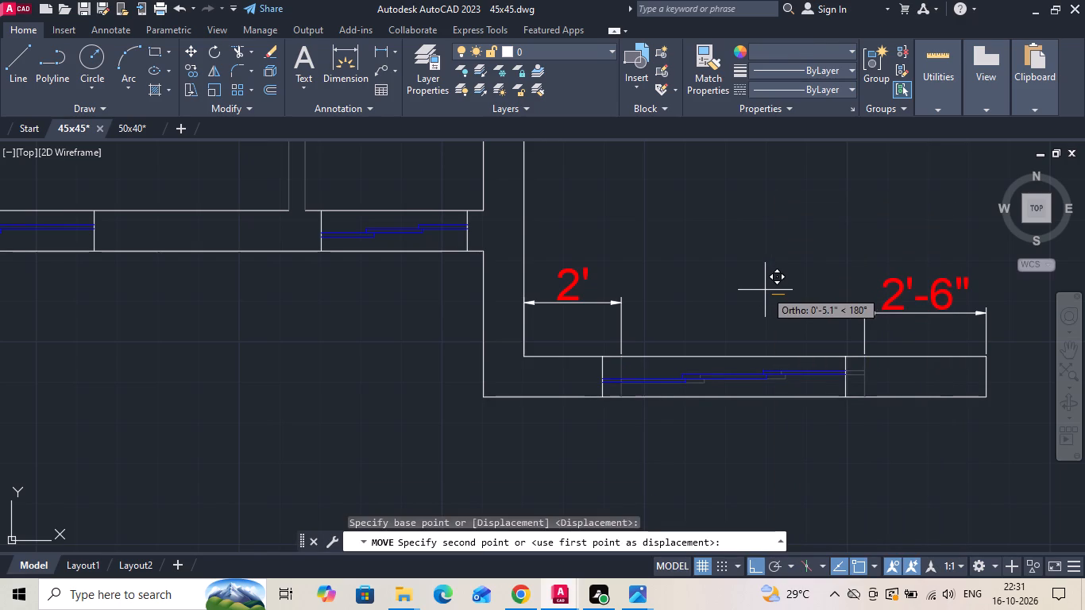
pyautogui.press('3')
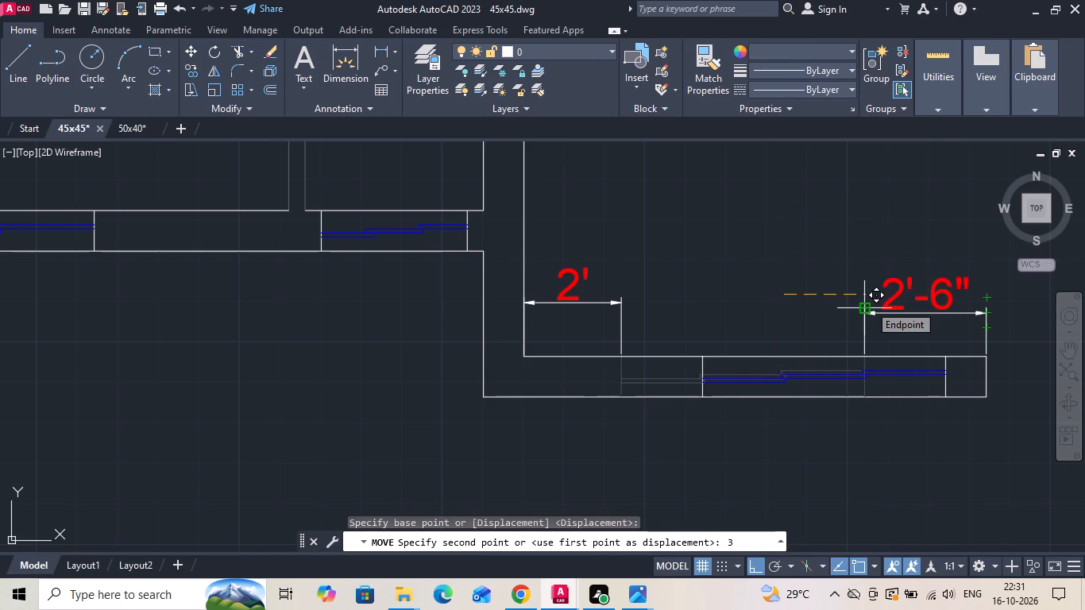
pyautogui.press('Return')
# Erase the two temporary dimensions on either side of the guest room's south window.
pyautogui.moveTo(914, 327); pyautogui.dragTo(893, 317)
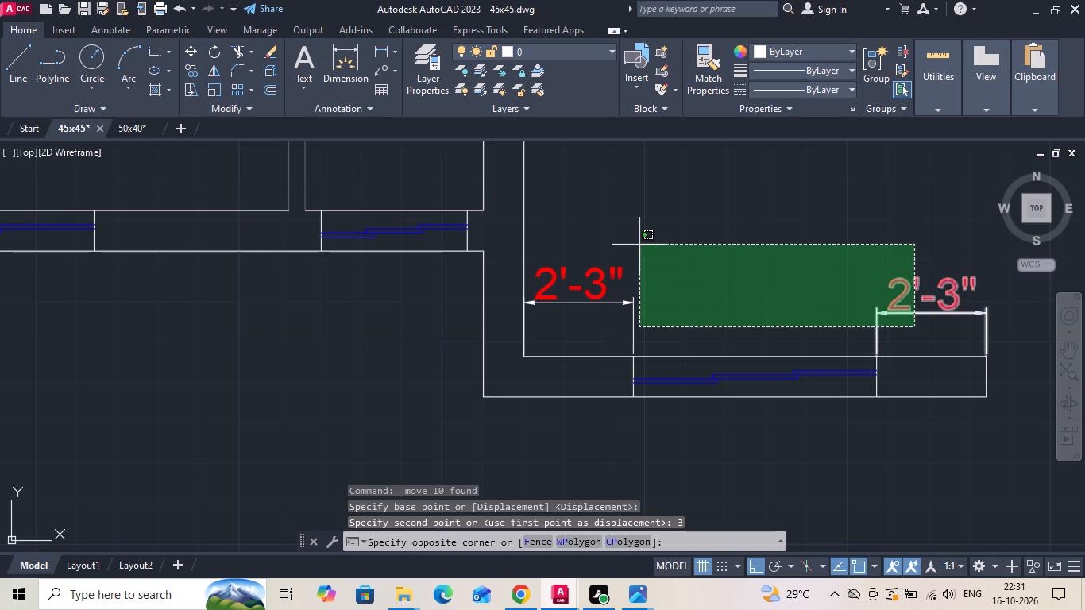
pyautogui.click(601, 242)
pyautogui.press('Delete')
# Draw a horizontal line across the balcony door opening in the guest room's south wall, between its two end lines.
pyautogui.scroll(-2, 570, 235)
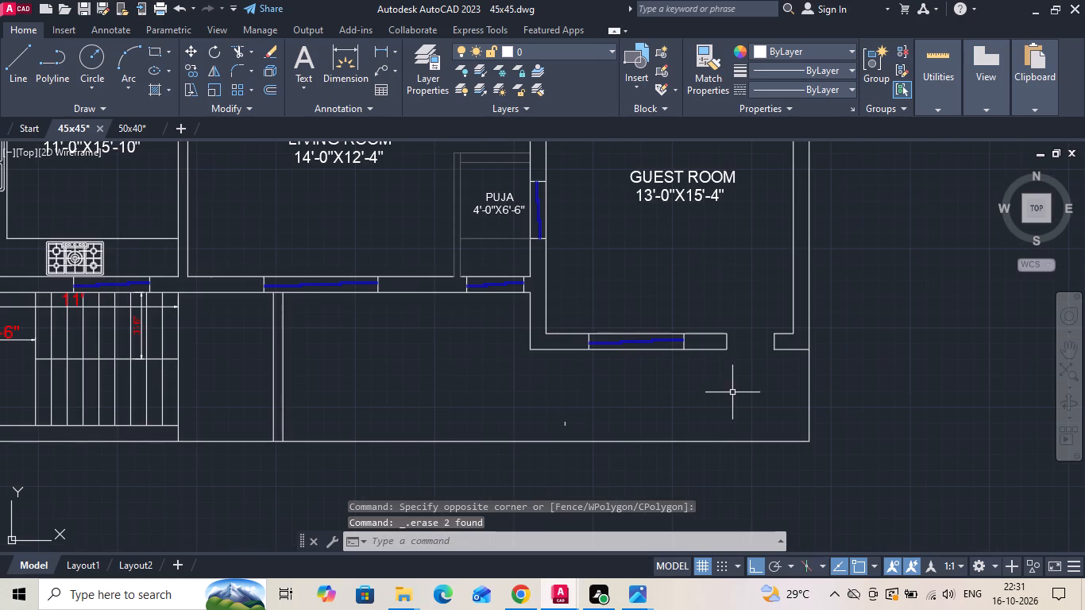
pyautogui.scroll(-2, 732, 392)
pyautogui.scroll(3, 727, 374)
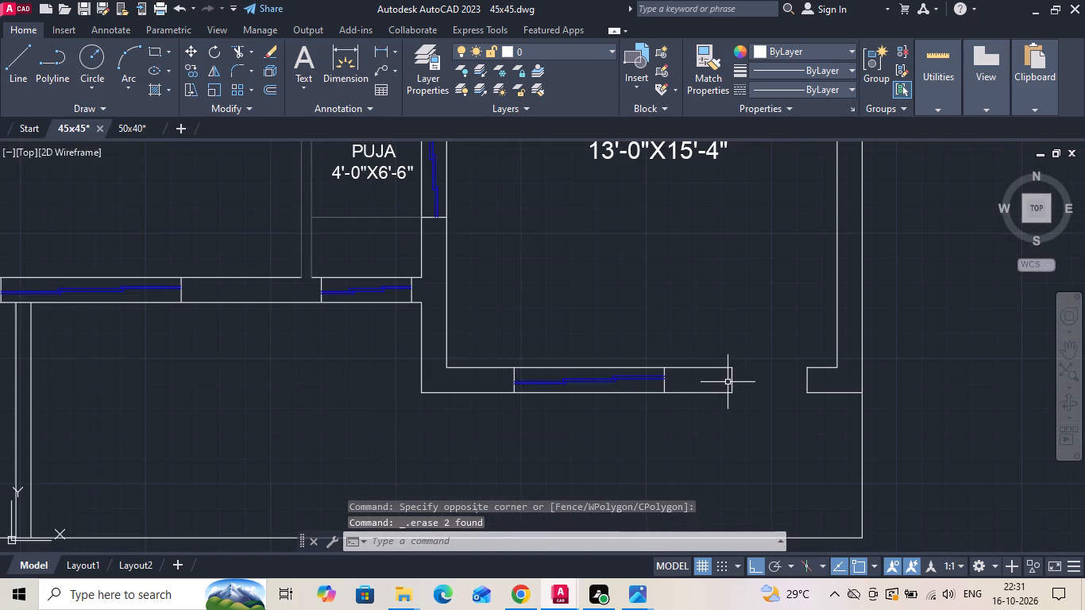
pyautogui.press('l')
pyautogui.press('space')
pyautogui.scroll(1, 793, 389)
pyautogui.click(811, 376)
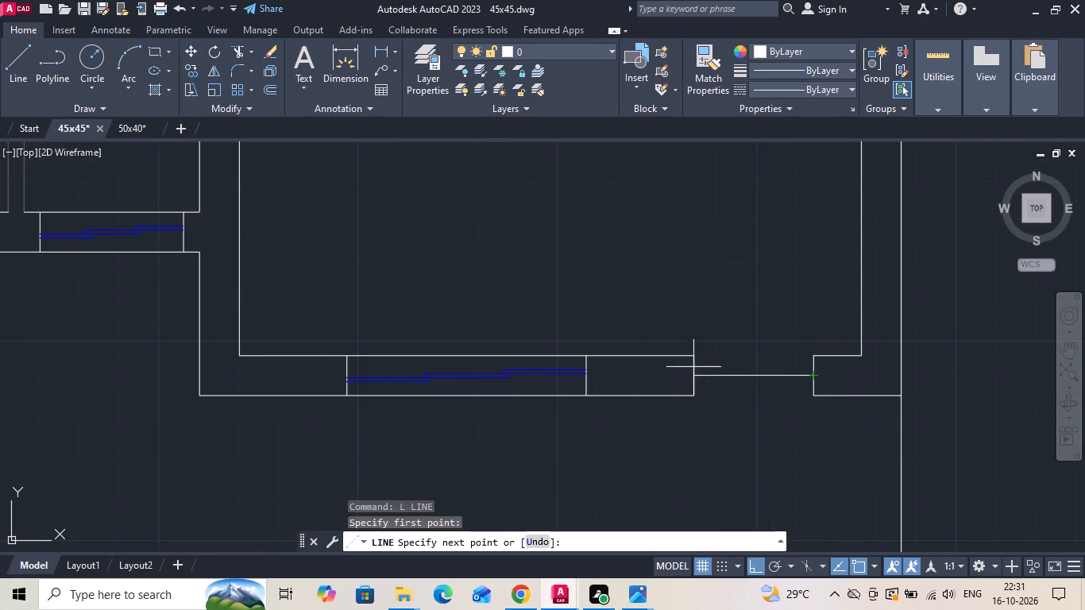
pyautogui.click(689, 371)
pyautogui.press('Escape')
# Check the width of the guest room's balcony door opening in the reference floor plan.
pyautogui.scroll(-3, 845, 386)
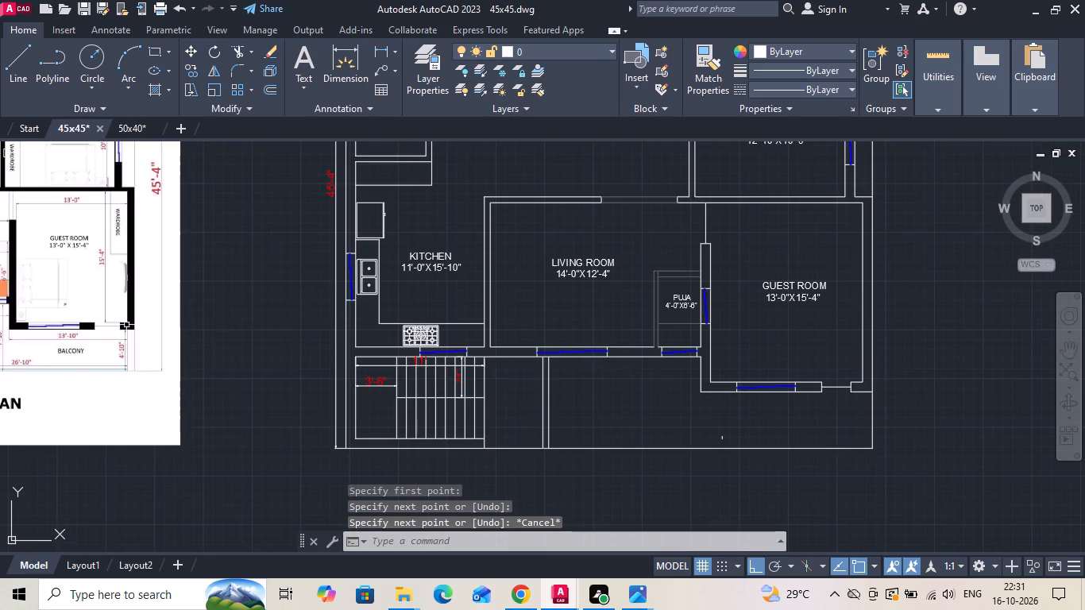
pyautogui.scroll(2, 71, 321)
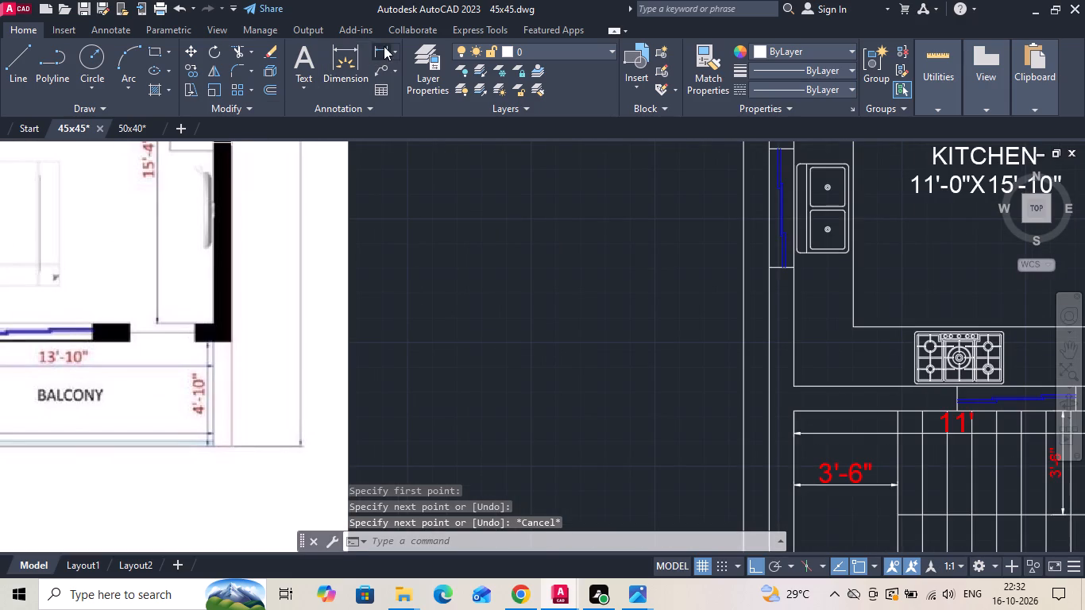
pyautogui.click(384, 46)
pyautogui.click(131, 329)
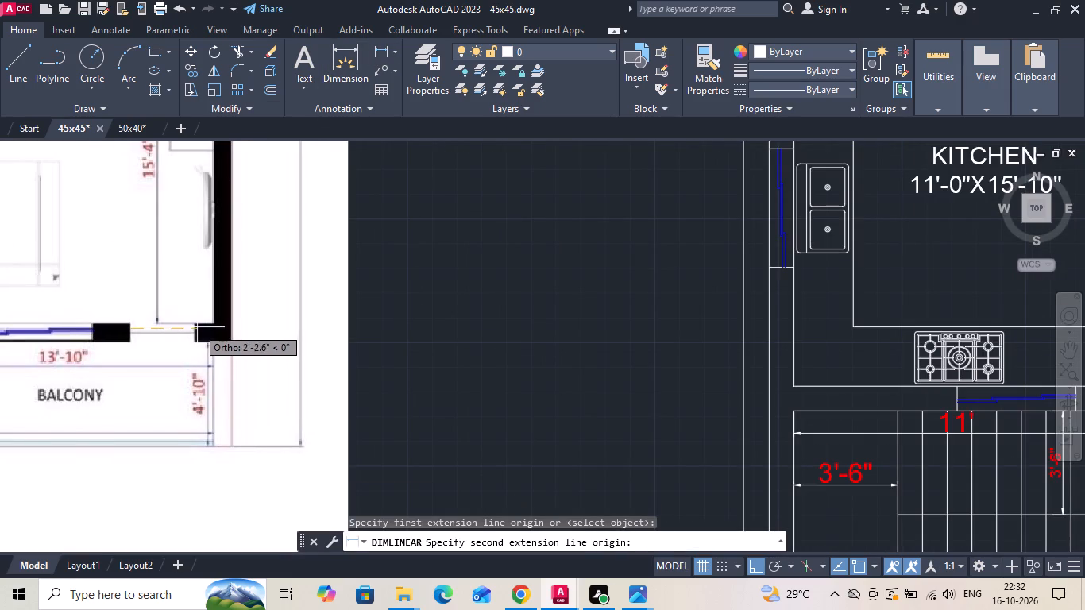
pyautogui.press('Escape')
# Check the width of the door opening between the living room and lobby in the reference floor plan.
pyautogui.scroll(-2, 376, 342)
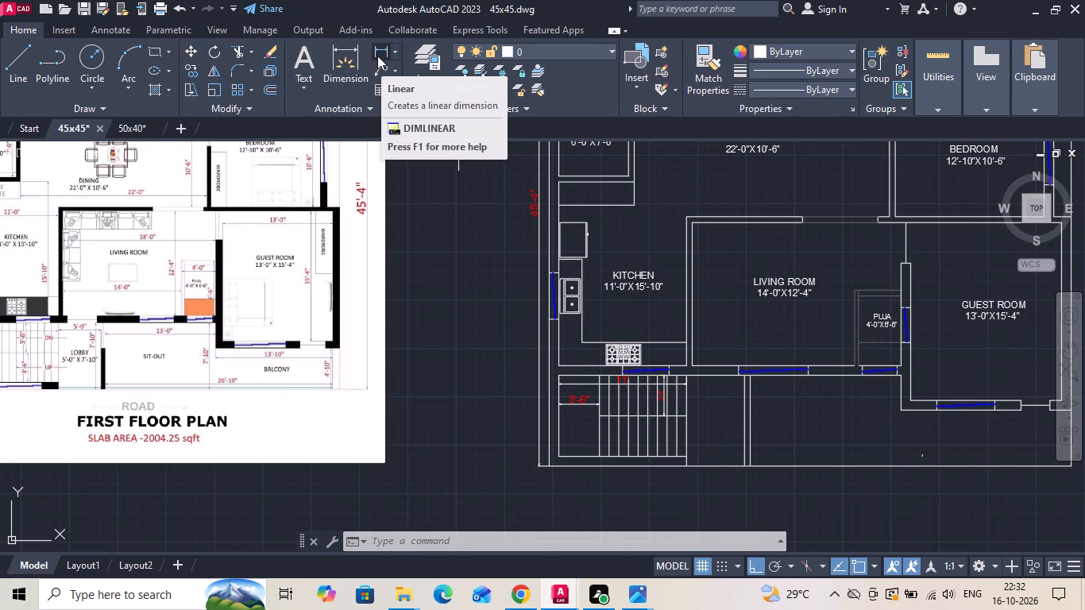
pyautogui.scroll(2, 710, 336)
pyautogui.scroll(1, 776, 432)
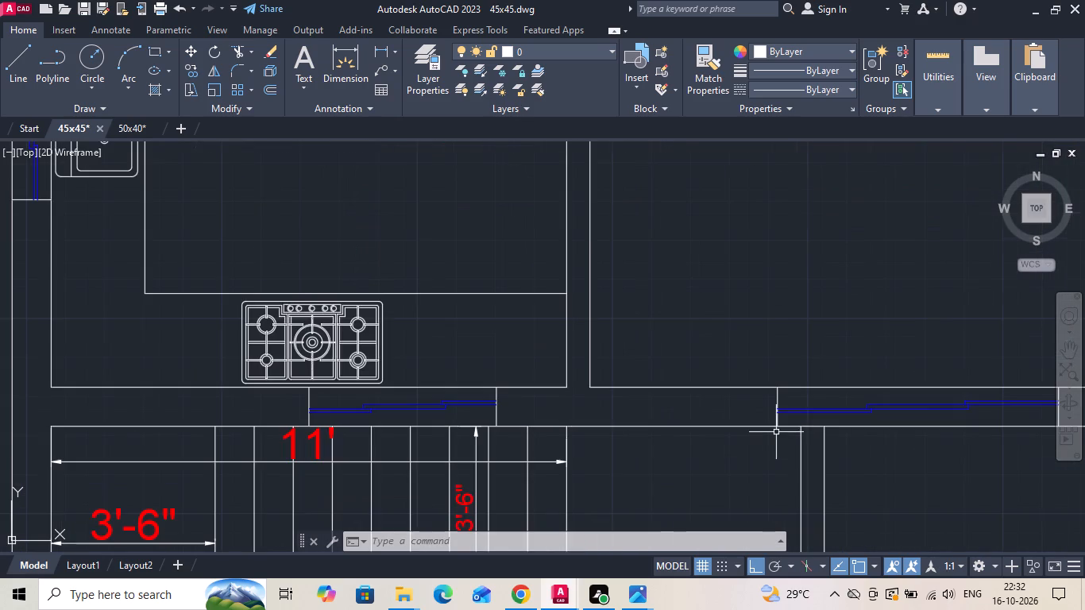
pyautogui.scroll(-1, 723, 304)
pyautogui.scroll(-2, 859, 358)
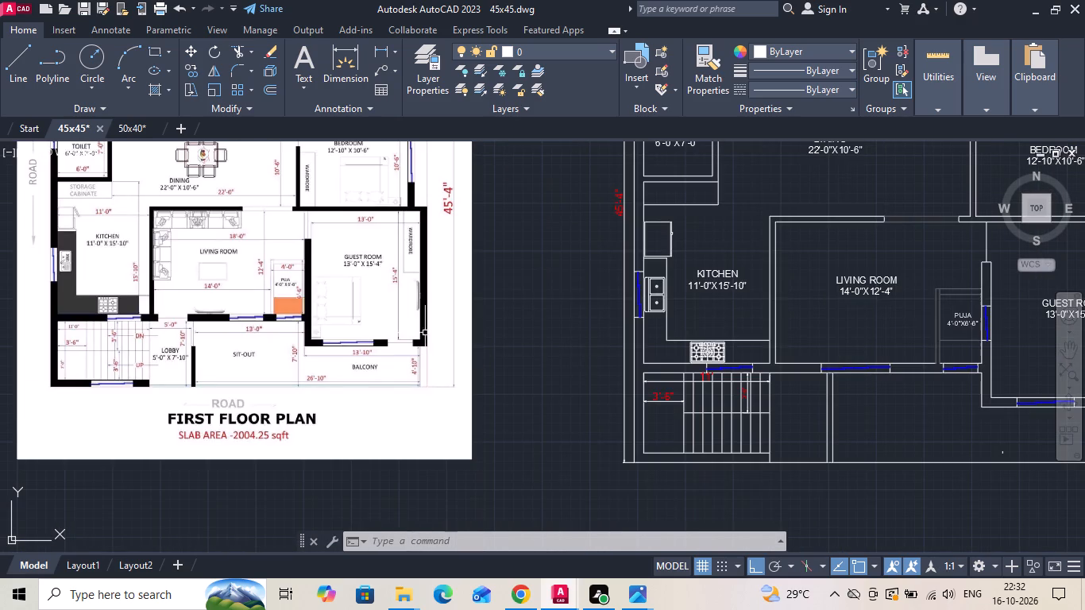
pyautogui.scroll(2, 134, 291)
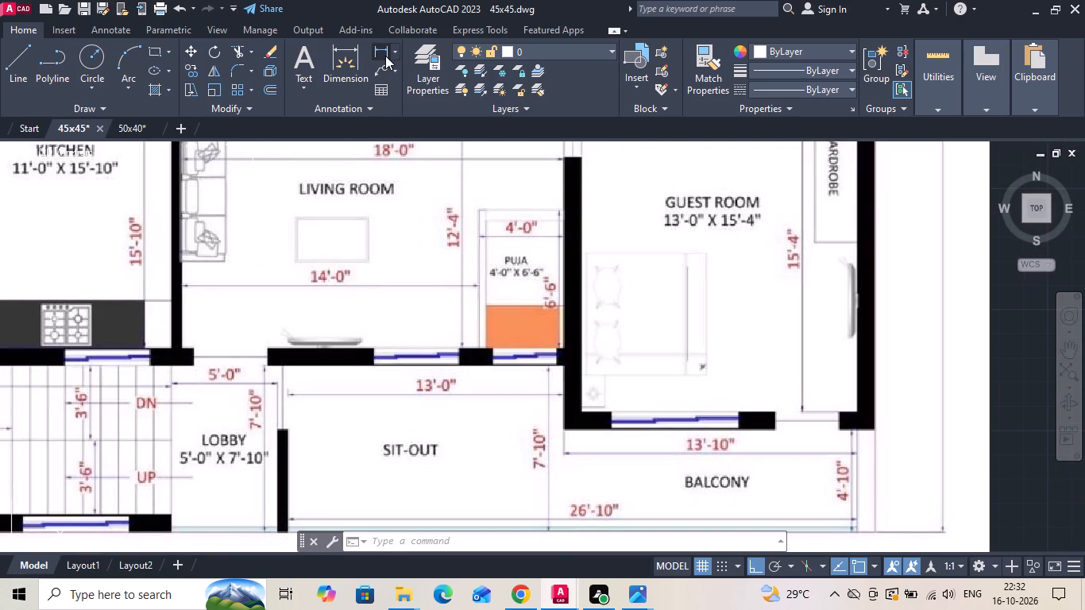
pyautogui.click(385, 56)
pyautogui.scroll(2, 180, 383)
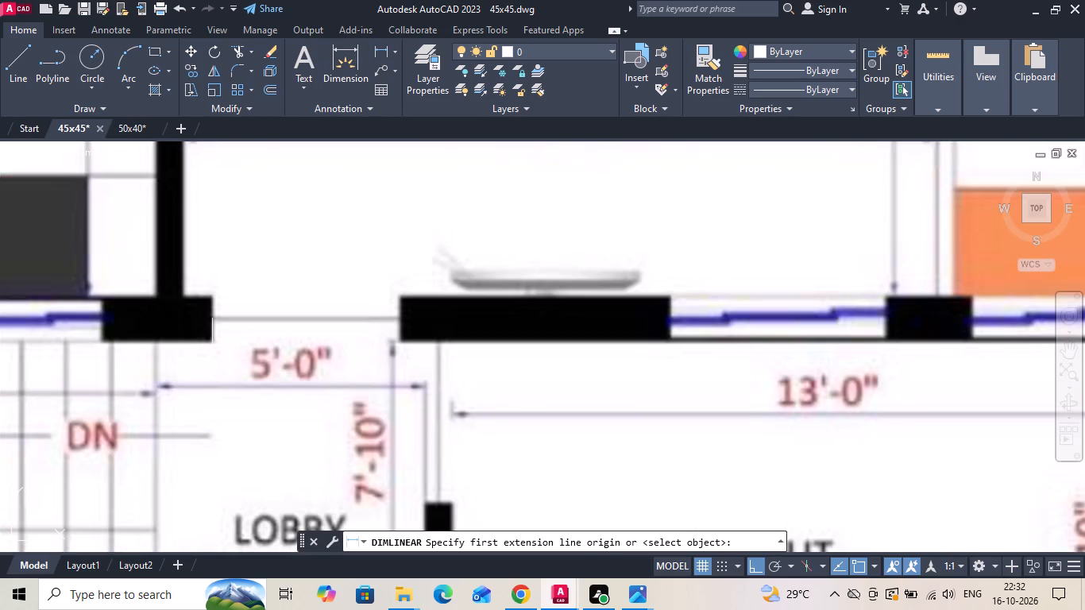
pyautogui.click(214, 345)
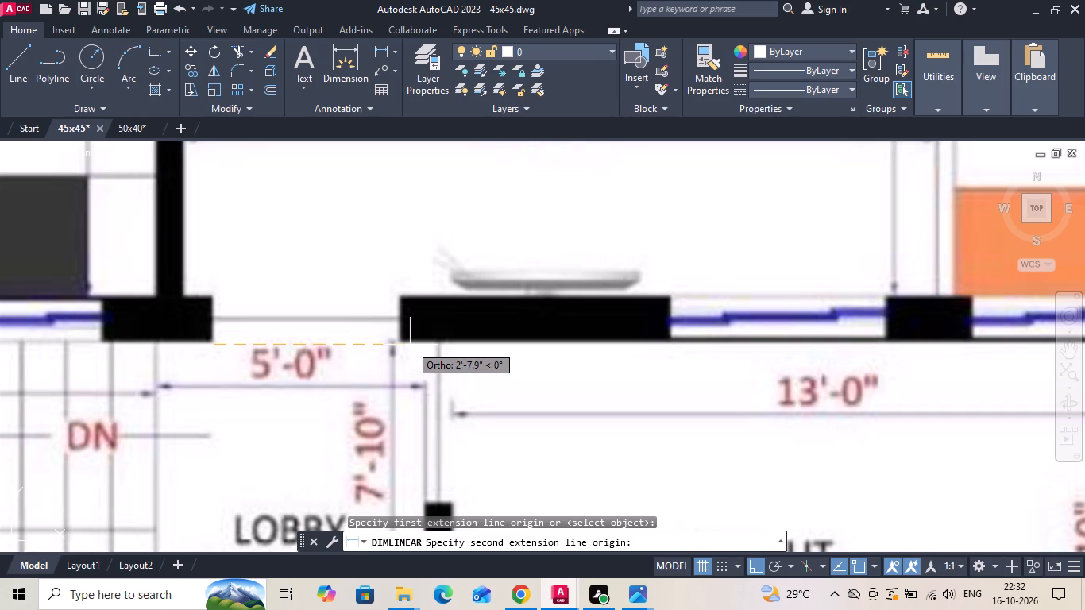
pyautogui.press('Escape')
# Check the width of the guest room's door opening beside the living room in the reference floor plan.
pyautogui.scroll(-2, 300, 317)
pyautogui.scroll(-2, 230, 304)
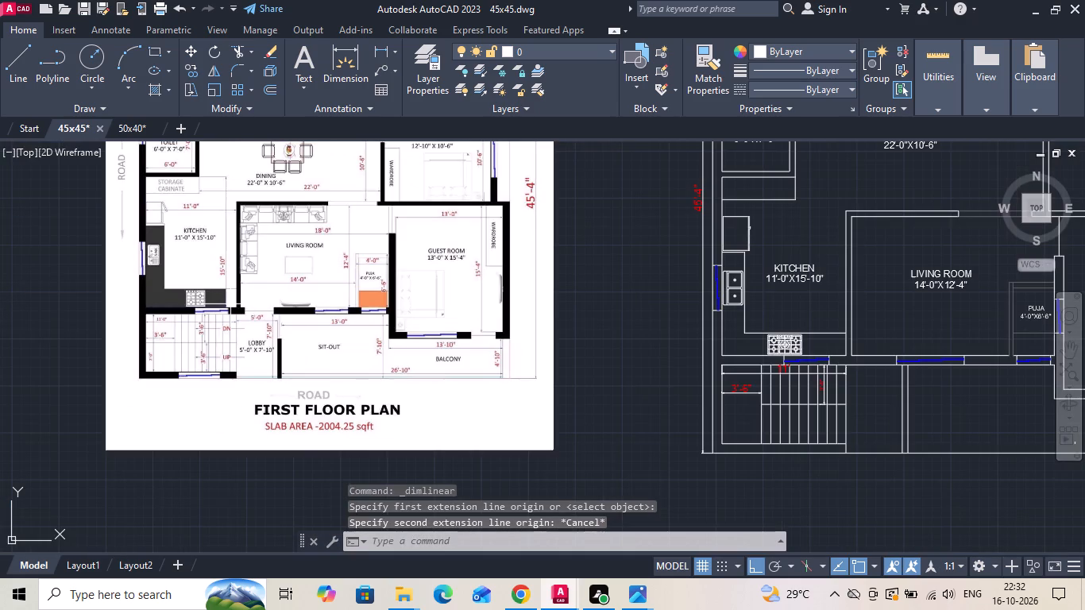
pyautogui.scroll(2, 384, 186)
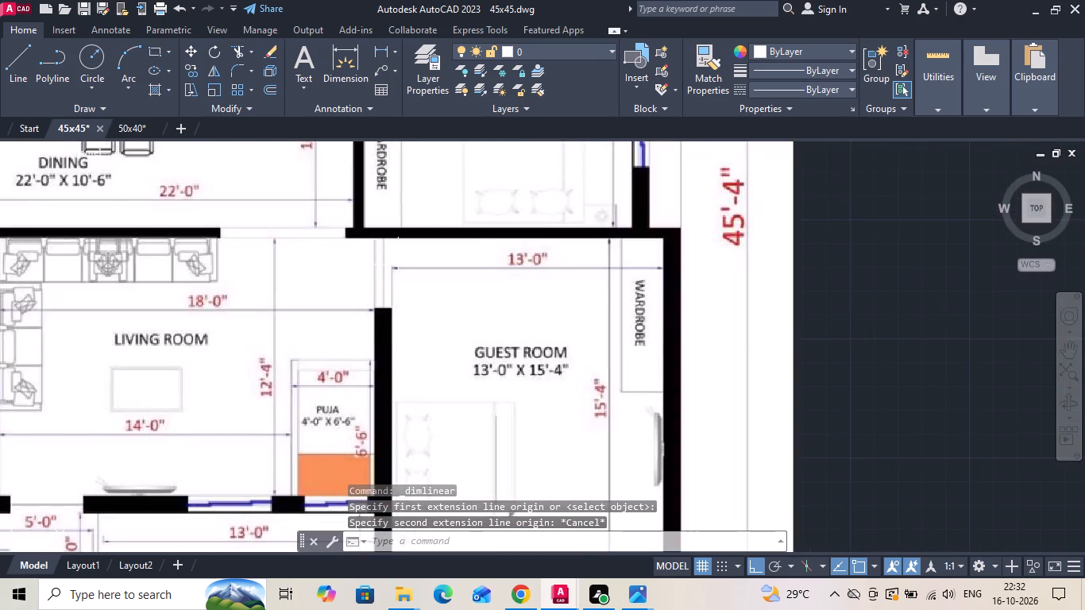
pyautogui.scroll(1, 397, 266)
pyautogui.press('space')
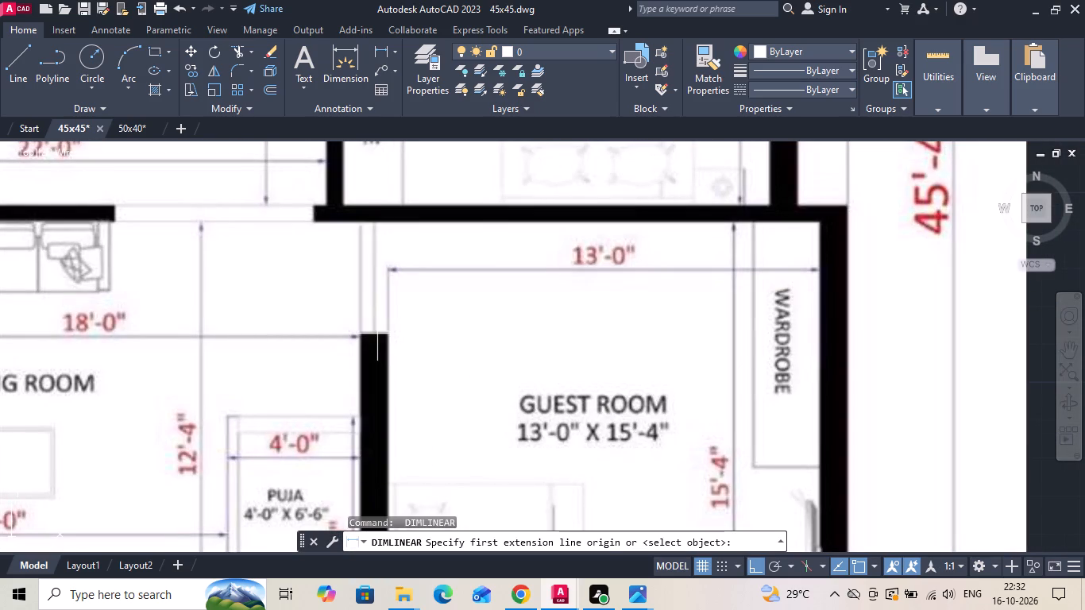
pyautogui.click(377, 334)
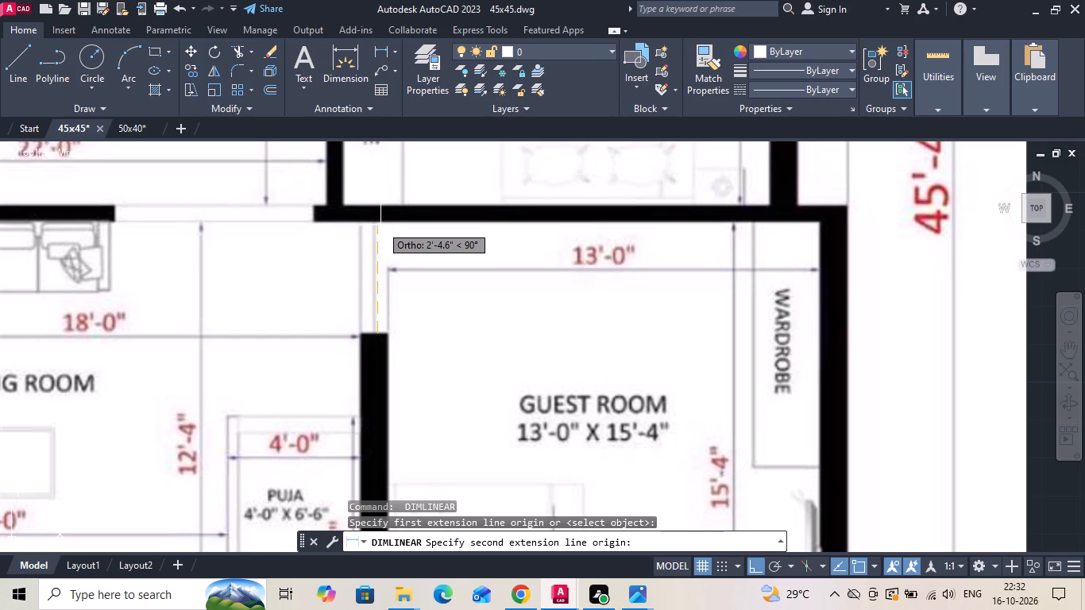
pyautogui.press('Escape')
# Recheck the width of the living room's door opening to the lobby in the reference floor plan.
pyautogui.scroll(-2, 477, 241)
pyautogui.scroll(1, 245, 409)
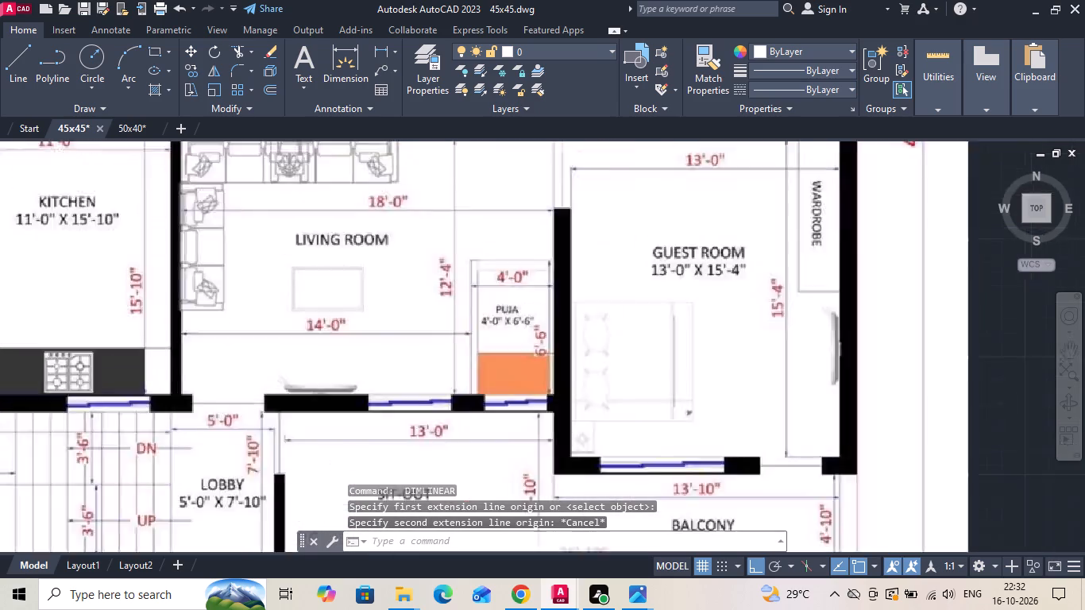
pyautogui.scroll(2, 222, 408)
pyautogui.press('space')
pyautogui.click(136, 417)
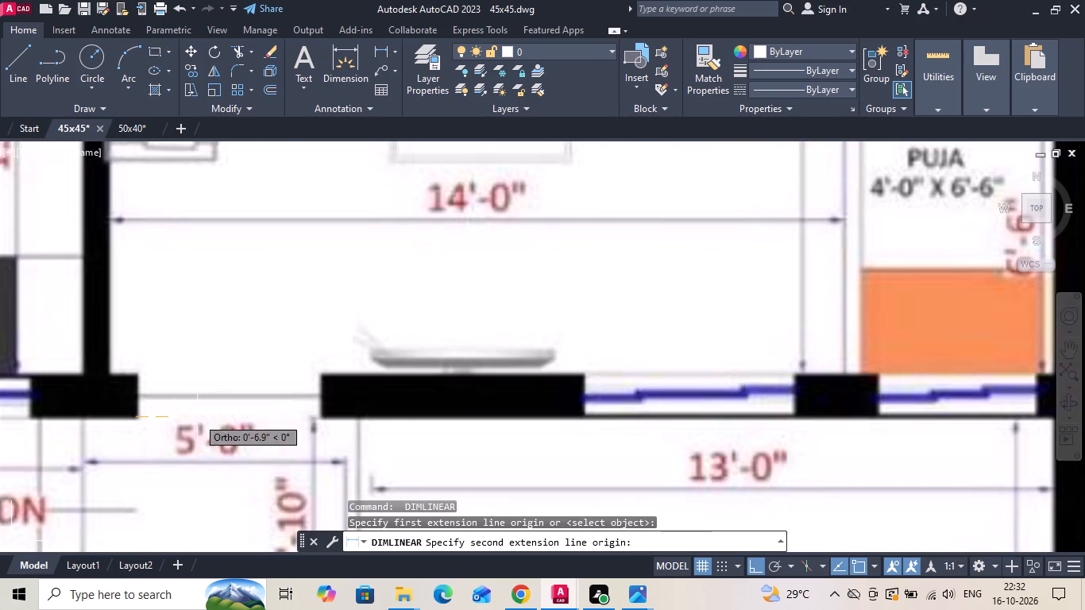
pyautogui.press('Escape')
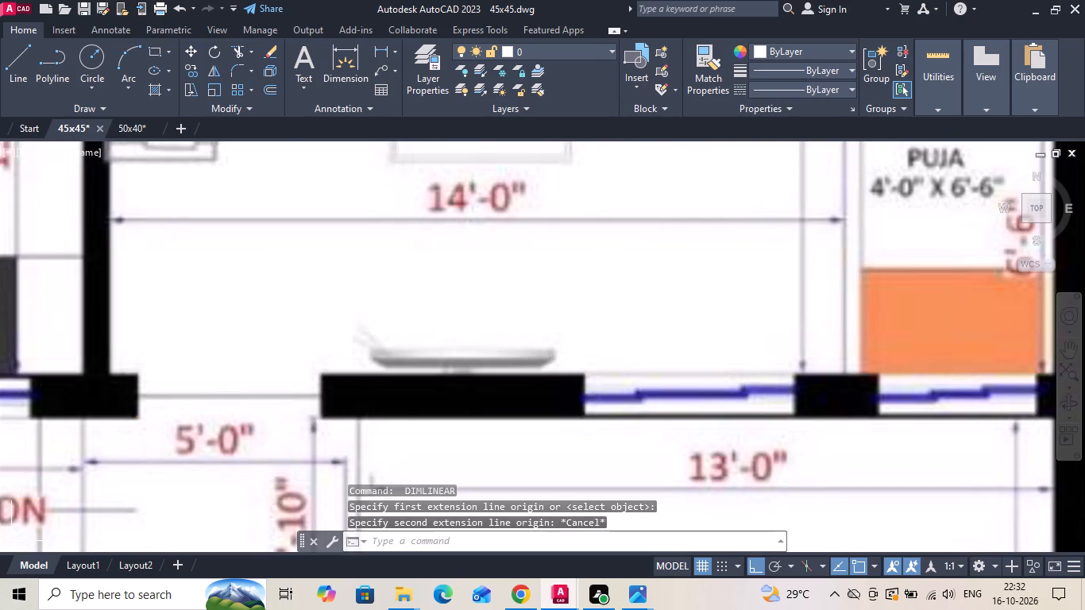
# Offset the living room's west wall inner line 6" to the east.
pyautogui.scroll(-4, 266, 346)
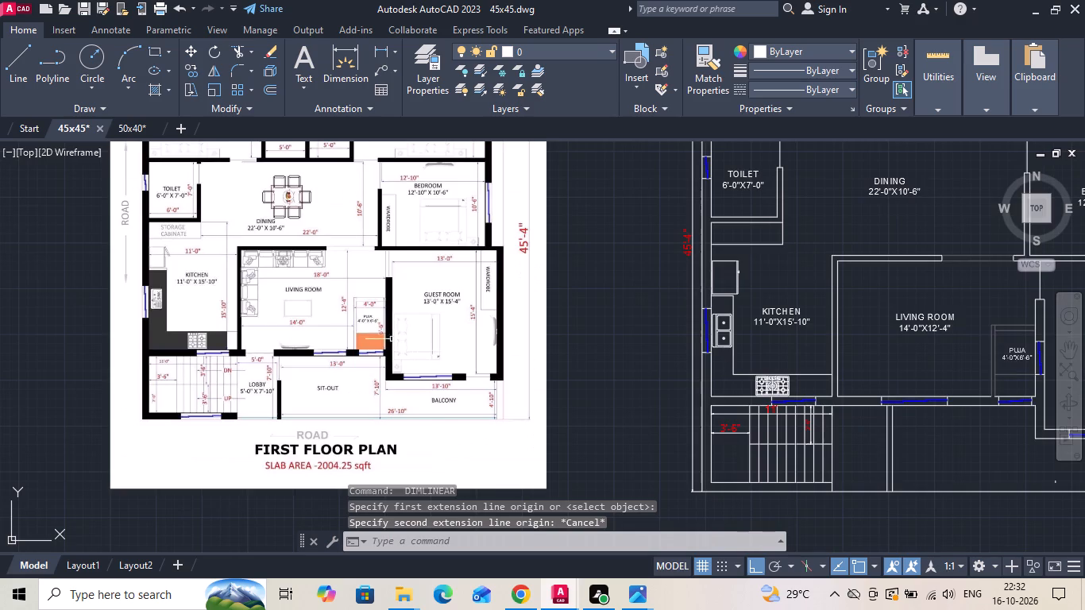
pyautogui.scroll(-1, 344, 338)
pyautogui.scroll(2, 706, 374)
pyautogui.scroll(-1, 735, 364)
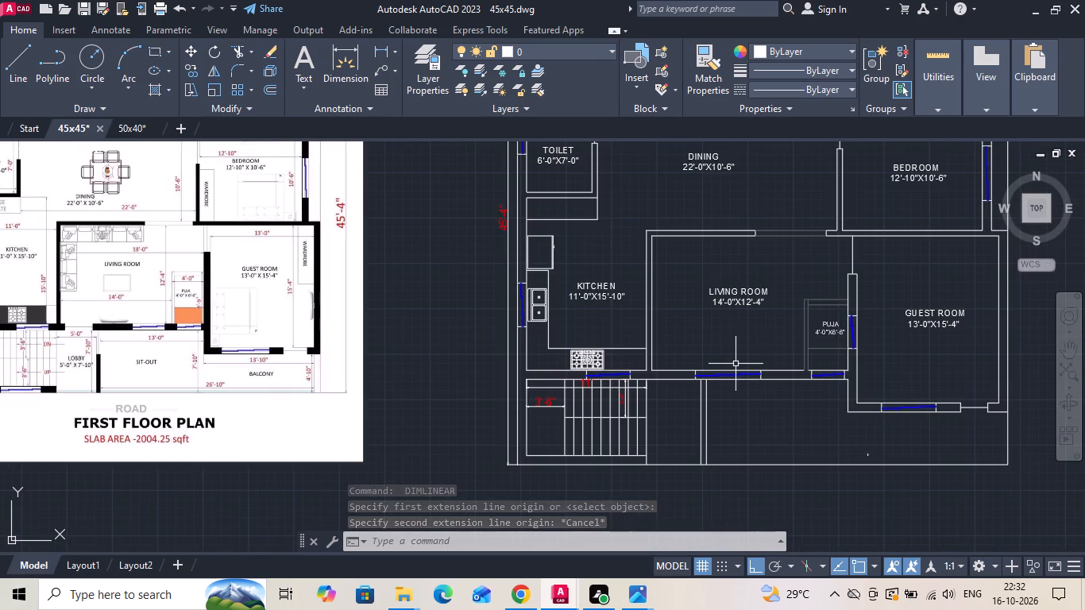
pyautogui.scroll(3, 672, 370)
pyautogui.write('O')
pyautogui.press('space')
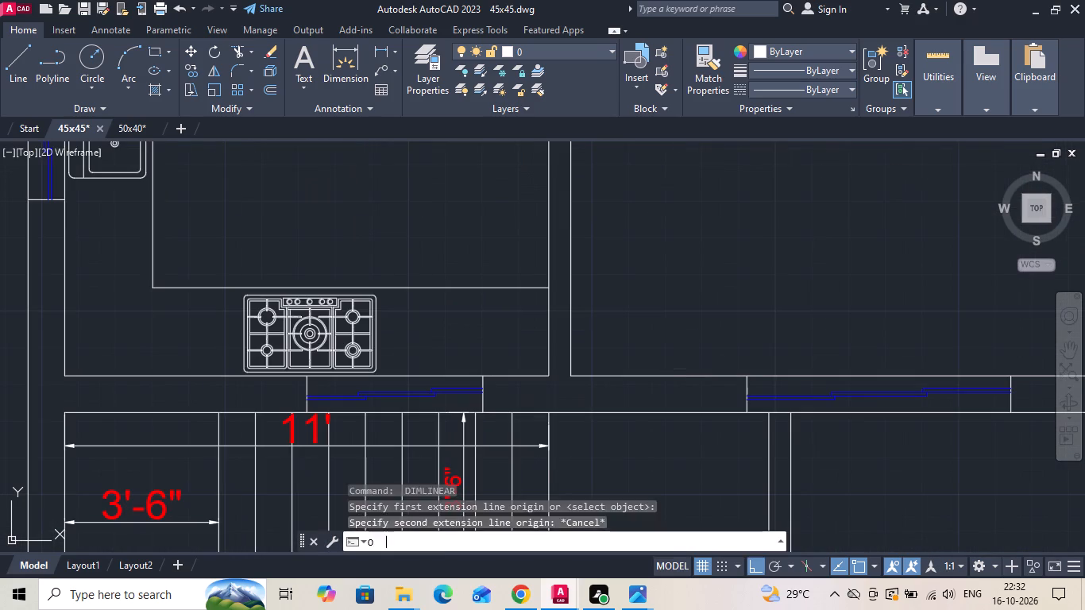
pyautogui.press('6')
pyautogui.press('space')
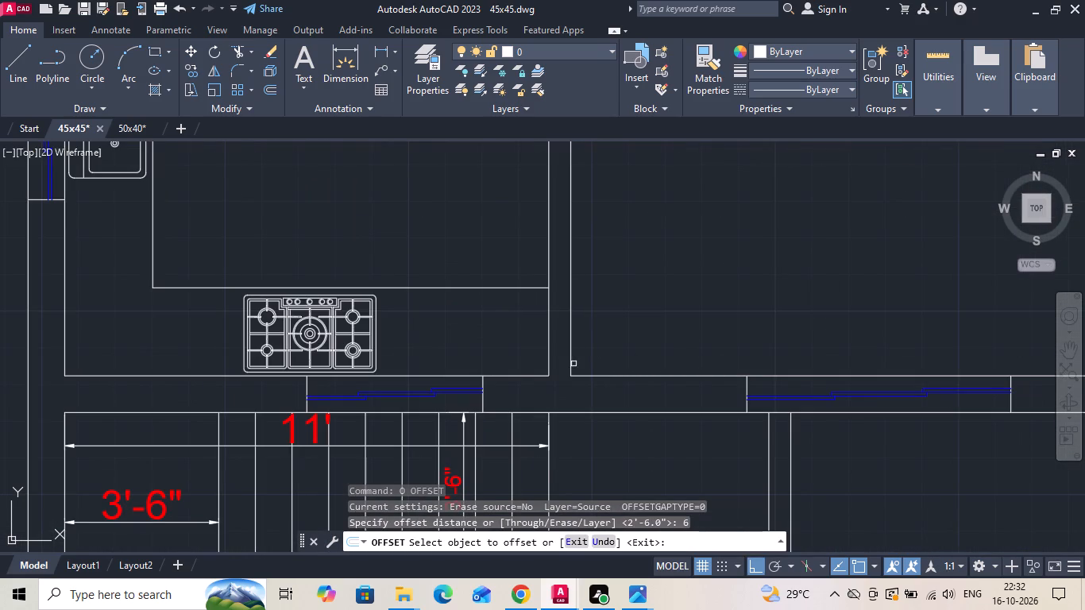
pyautogui.click(573, 364)
pyautogui.click(657, 349)
pyautogui.click(569, 351)
pyautogui.click(638, 340)
pyautogui.press('Escape')
# Extend the offset line to the south wall's outer face and trim away its part above the wall.
pyautogui.write('EX')
pyautogui.press('space')
pyautogui.click(595, 357)
pyautogui.press('Escape')
pyautogui.write('TR')
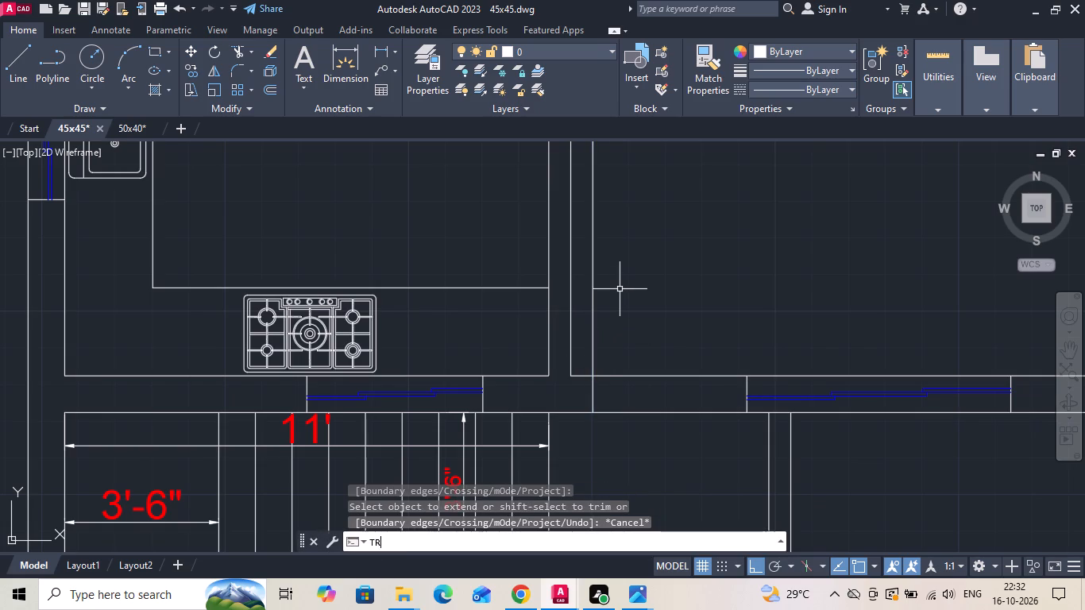
pyautogui.press('space')
pyautogui.click(594, 348)
pyautogui.press('Escape')
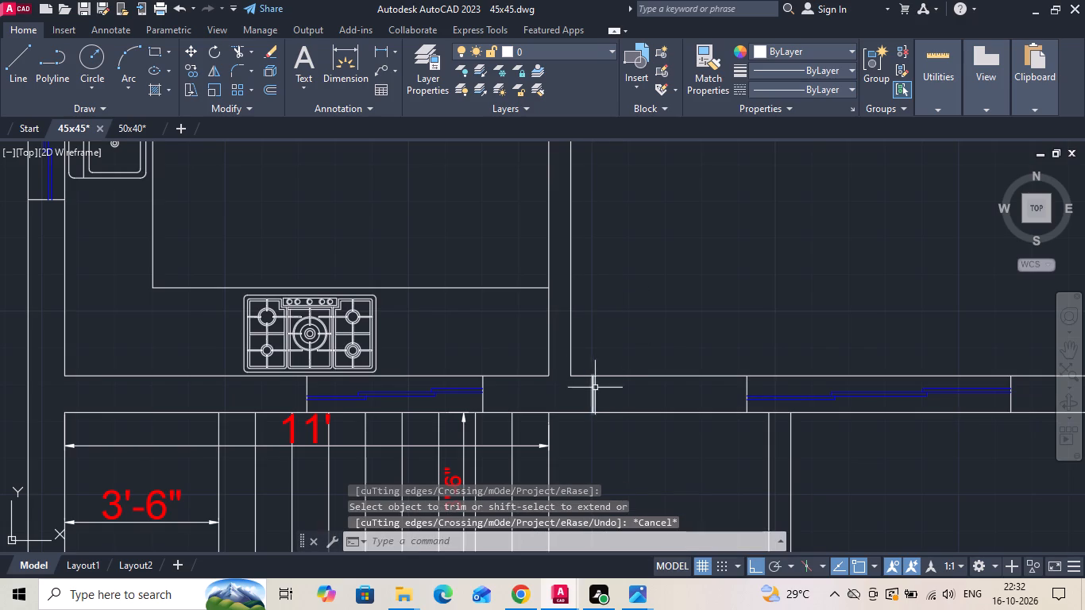
# Copy the short end line in the living room's south wall 3' to the east.
pyautogui.click(596, 390)
pyautogui.click(567, 395)
pyautogui.rightClick(585, 297)
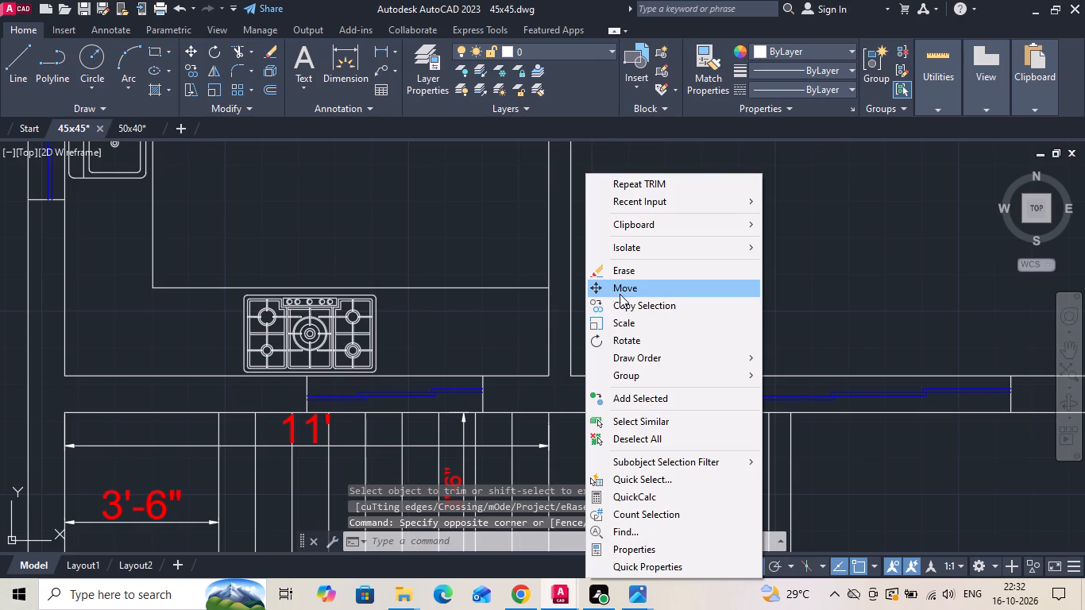
pyautogui.click(623, 309)
pyautogui.moveTo(647, 307); pyautogui.dragTo(677, 307)
pyautogui.write("3'")
pyautogui.press('Return')
pyautogui.press('Escape')
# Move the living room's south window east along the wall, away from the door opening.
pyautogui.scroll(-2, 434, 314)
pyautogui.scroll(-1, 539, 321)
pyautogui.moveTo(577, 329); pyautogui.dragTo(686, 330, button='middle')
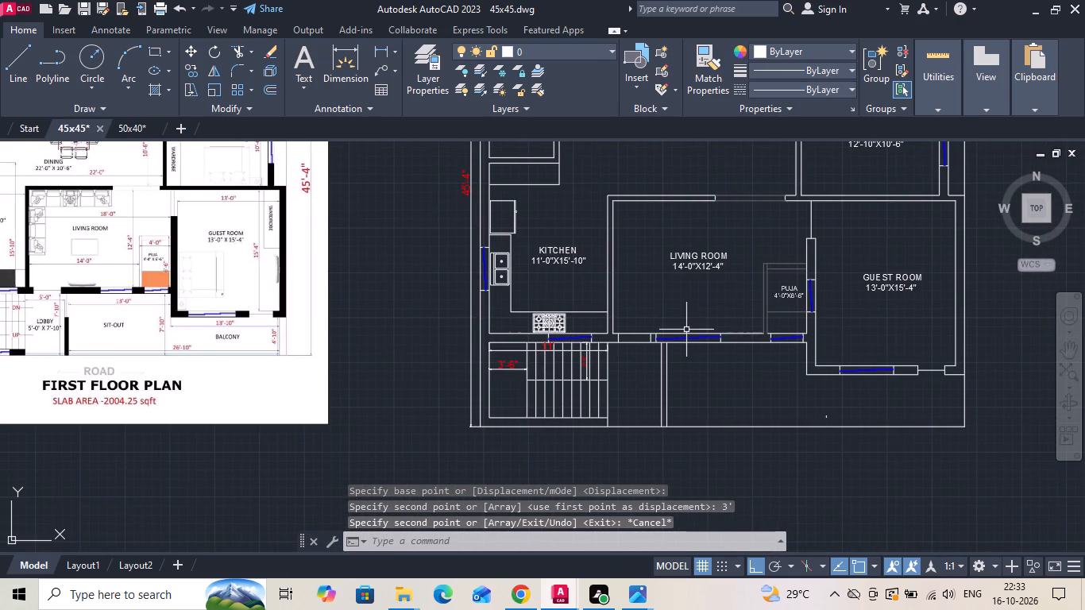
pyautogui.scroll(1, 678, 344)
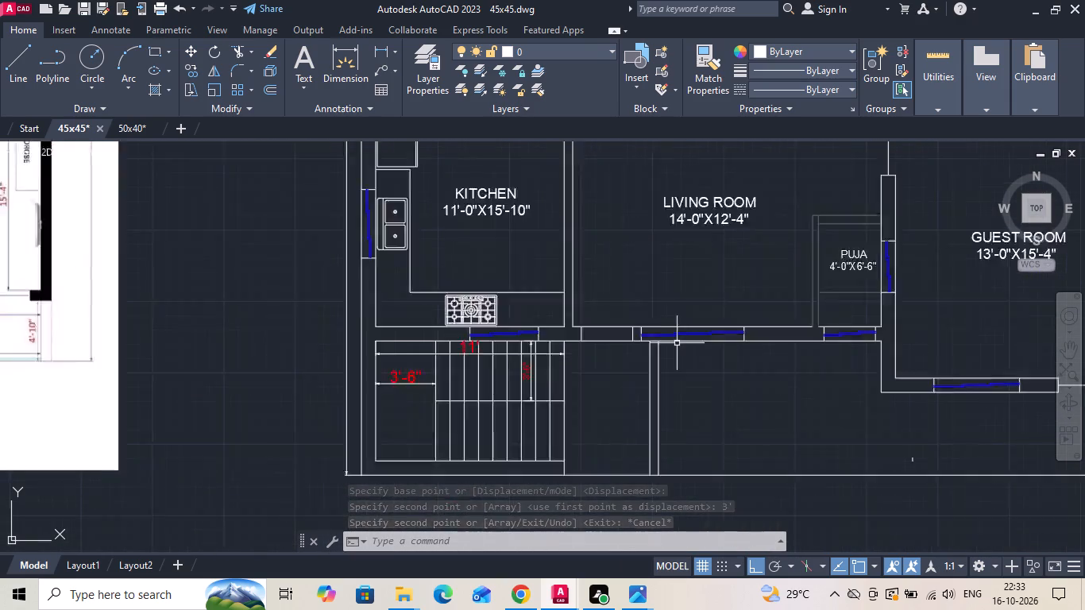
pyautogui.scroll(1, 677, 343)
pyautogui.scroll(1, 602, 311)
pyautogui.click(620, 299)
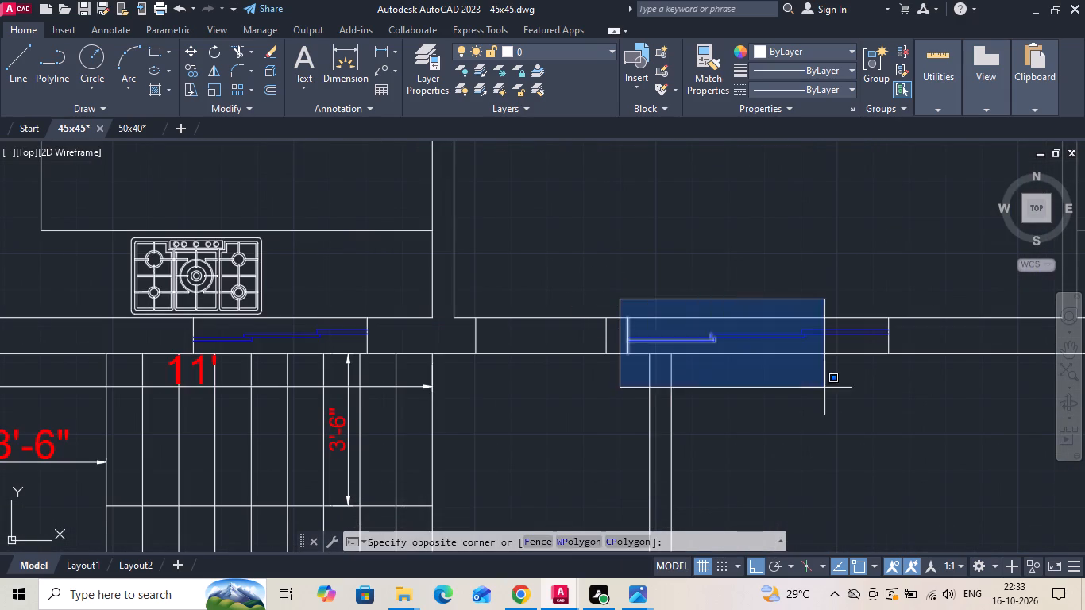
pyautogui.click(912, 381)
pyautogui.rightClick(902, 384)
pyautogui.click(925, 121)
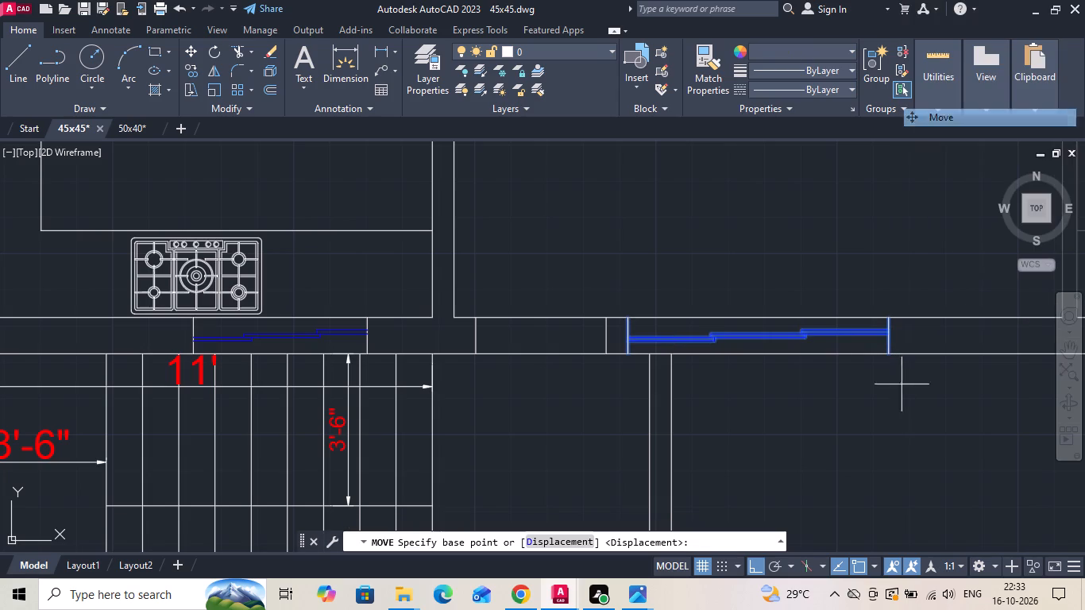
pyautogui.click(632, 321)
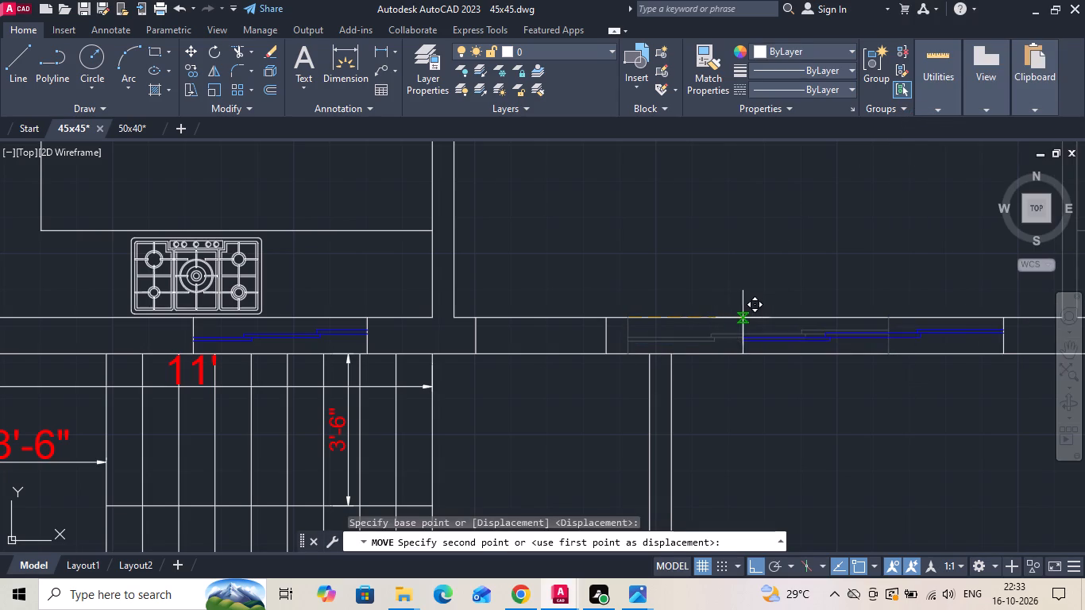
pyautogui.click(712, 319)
# Erase the living room's south window together with its two end lines.
pyautogui.scroll(-1, 575, 349)
pyautogui.scroll(-1, 780, 403)
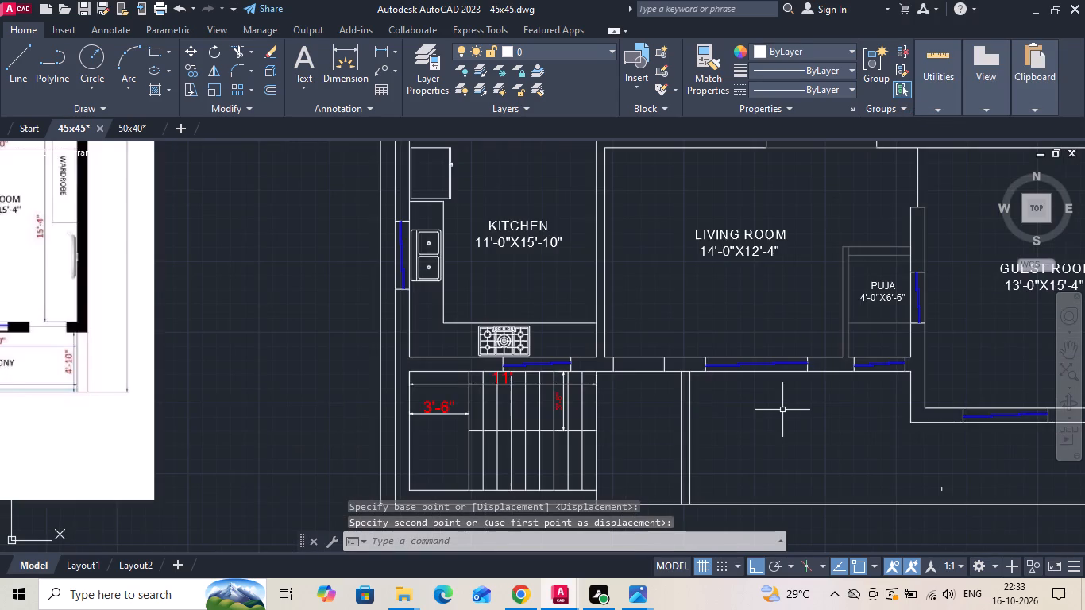
pyautogui.scroll(-1, 789, 426)
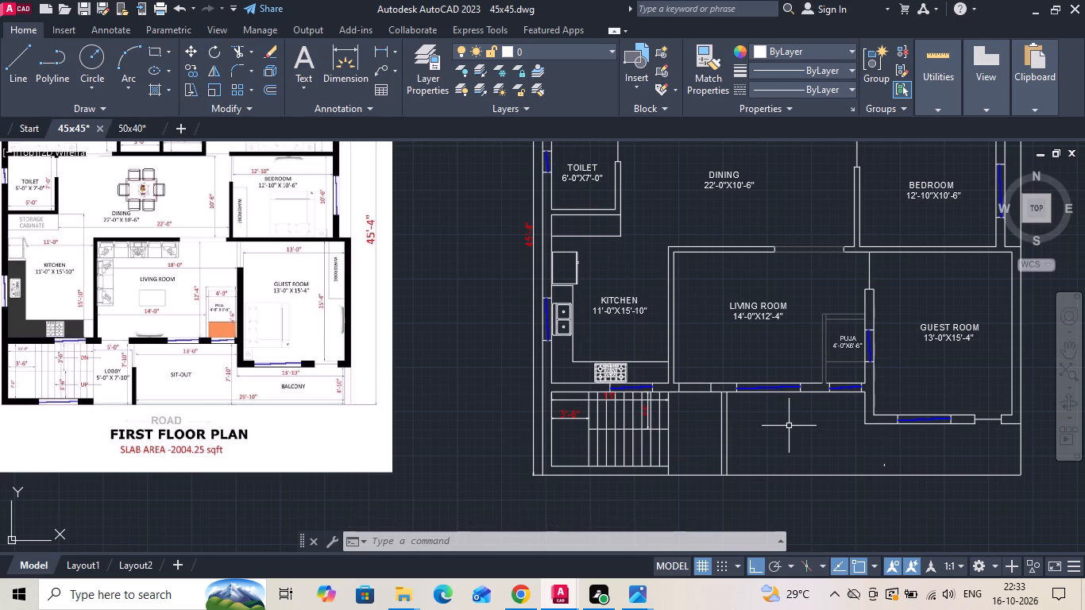
pyautogui.scroll(2, 772, 415)
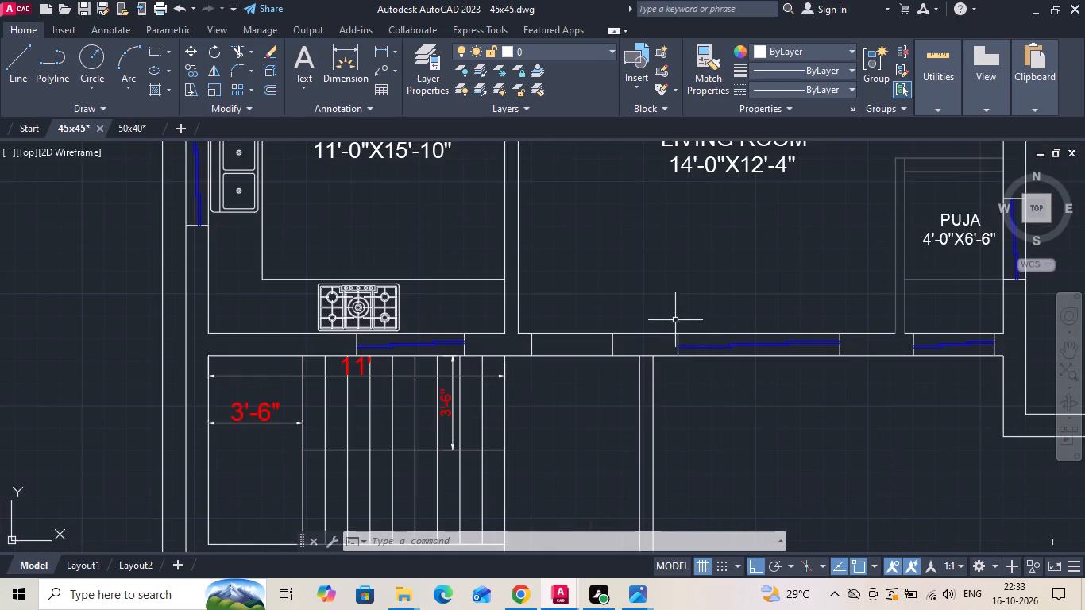
pyautogui.click(675, 320)
pyautogui.click(867, 411)
pyautogui.press('Delete')
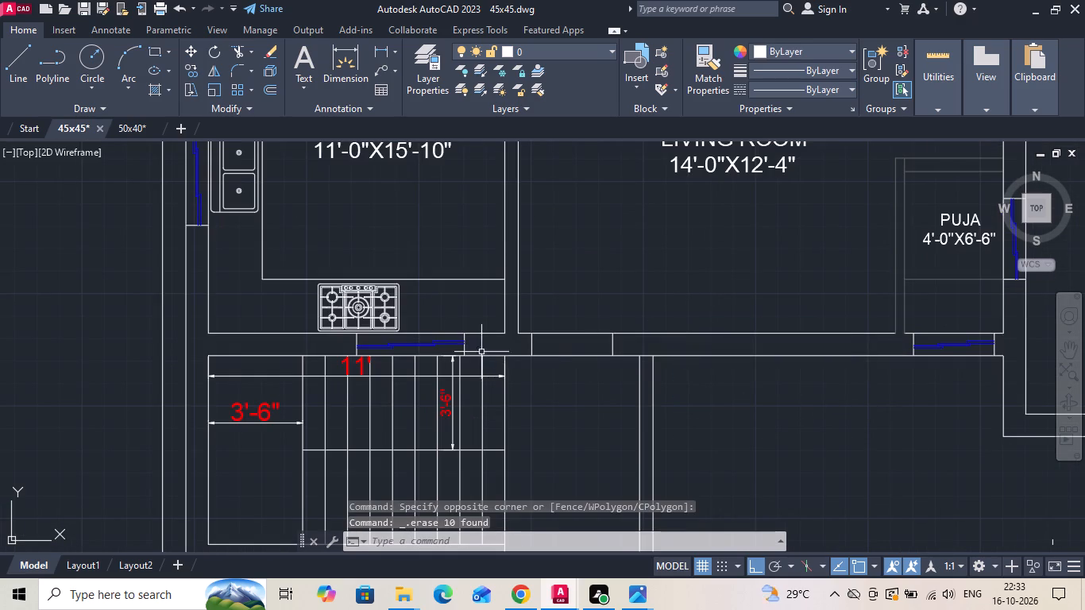
# Copy the kitchen's south window with its end lines about 14'-3" east into the living room's south wall.
pyautogui.scroll(2, 351, 346)
pyautogui.click(669, 333)
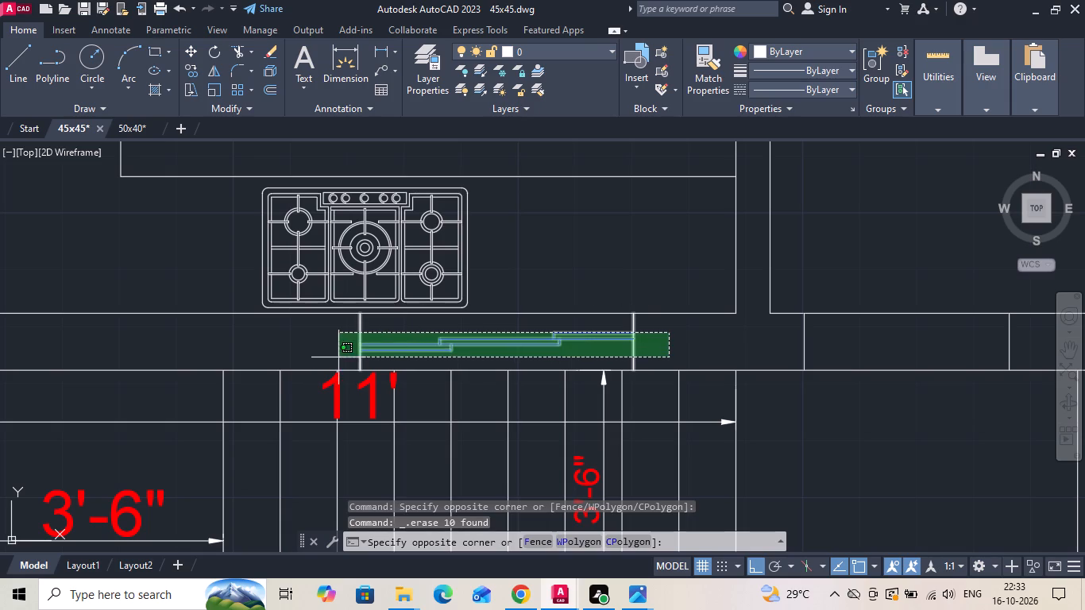
pyautogui.click(334, 357)
pyautogui.rightClick(331, 357)
pyautogui.click(363, 323)
pyautogui.scroll(-1, 346, 330)
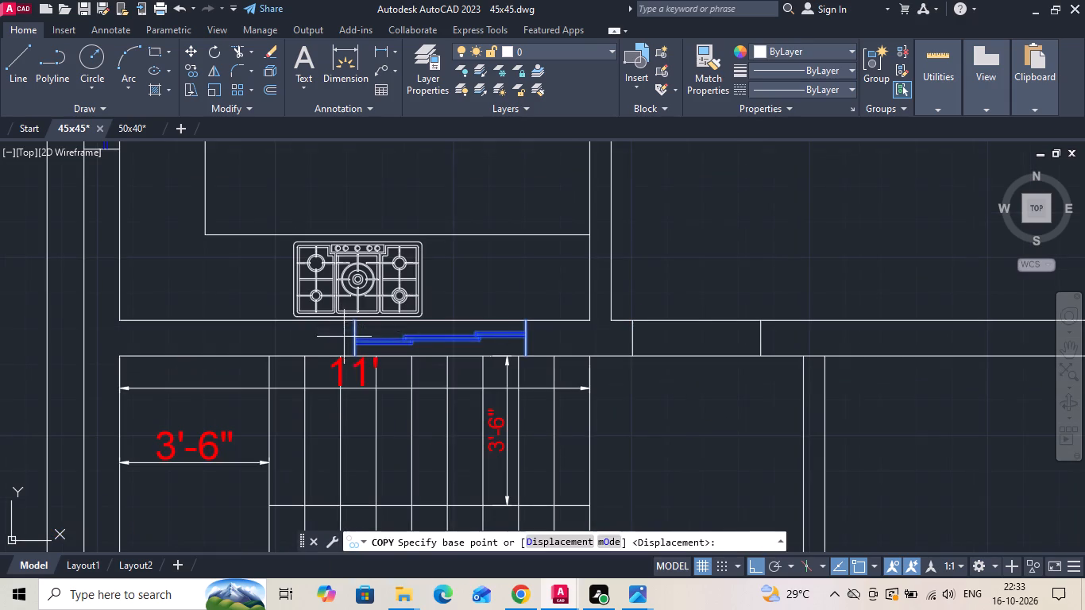
pyautogui.moveTo(406, 349); pyautogui.dragTo(535, 366)
pyautogui.moveTo(784, 367); pyautogui.dragTo(381, 358, button='middle')
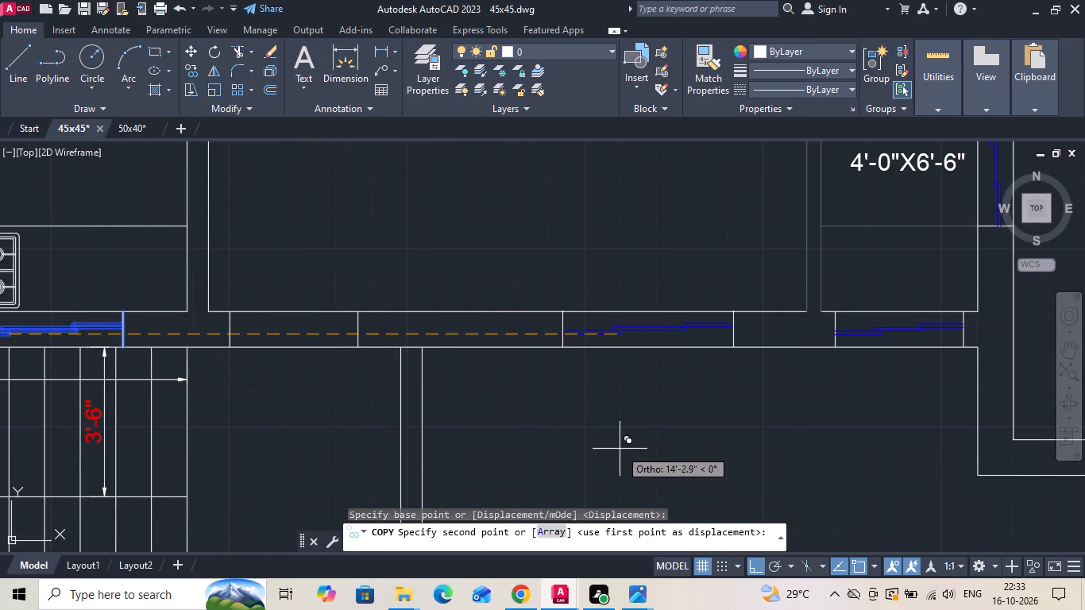
pyautogui.click(620, 449)
pyautogui.press('Escape')
# Move the living room door opening's east end line 6" further east.
pyautogui.scroll(1, 353, 325)
pyautogui.click(366, 325)
pyautogui.click(329, 315)
pyautogui.rightClick(329, 315)
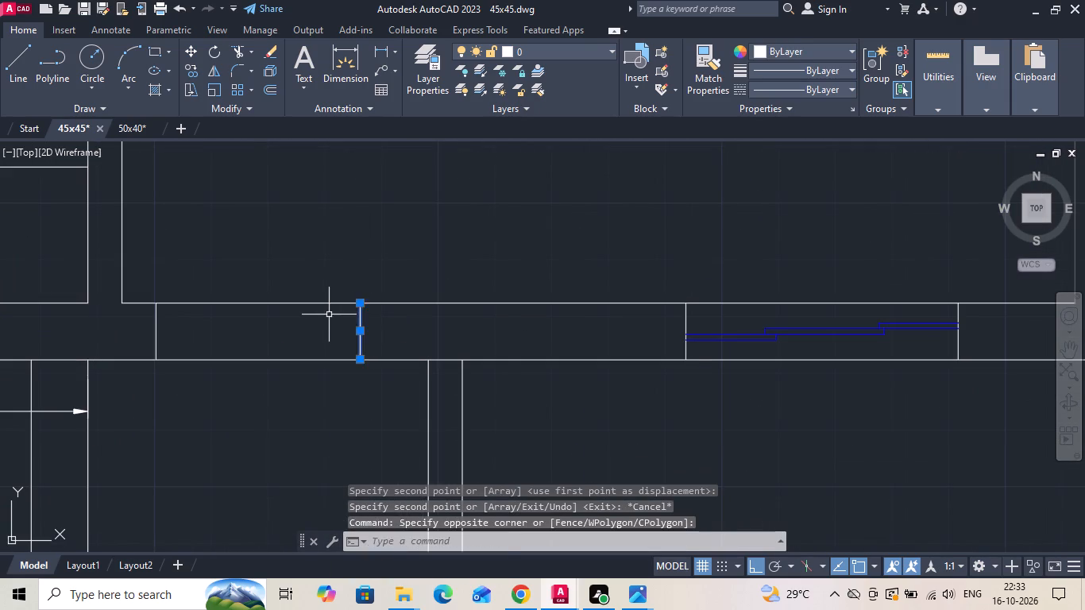
pyautogui.click(366, 294)
pyautogui.click(501, 230)
pyautogui.write('6 T')
# Trim the south wall's two lines between the door opening's end lines.
pyautogui.press('r')
pyautogui.press('space')
pyautogui.moveTo(300, 256); pyautogui.dragTo(207, 429)
pyautogui.press('Escape')
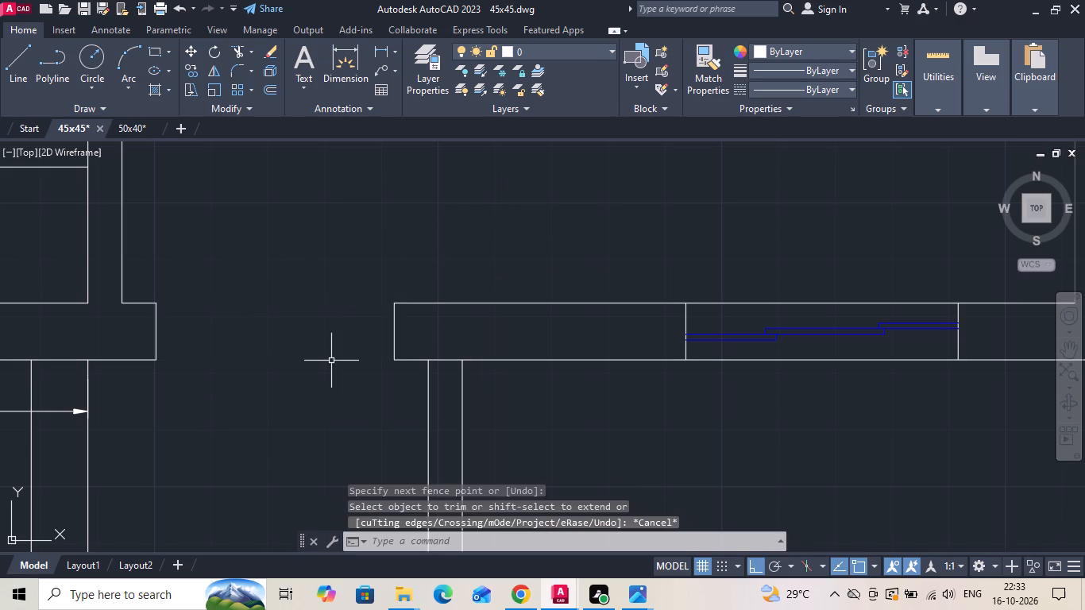
# Draw a horizontal line across the living room's south door opening, joining the midpoints of its two end lines.
pyautogui.write('L')
pyautogui.press('space')
pyautogui.click(394, 330)
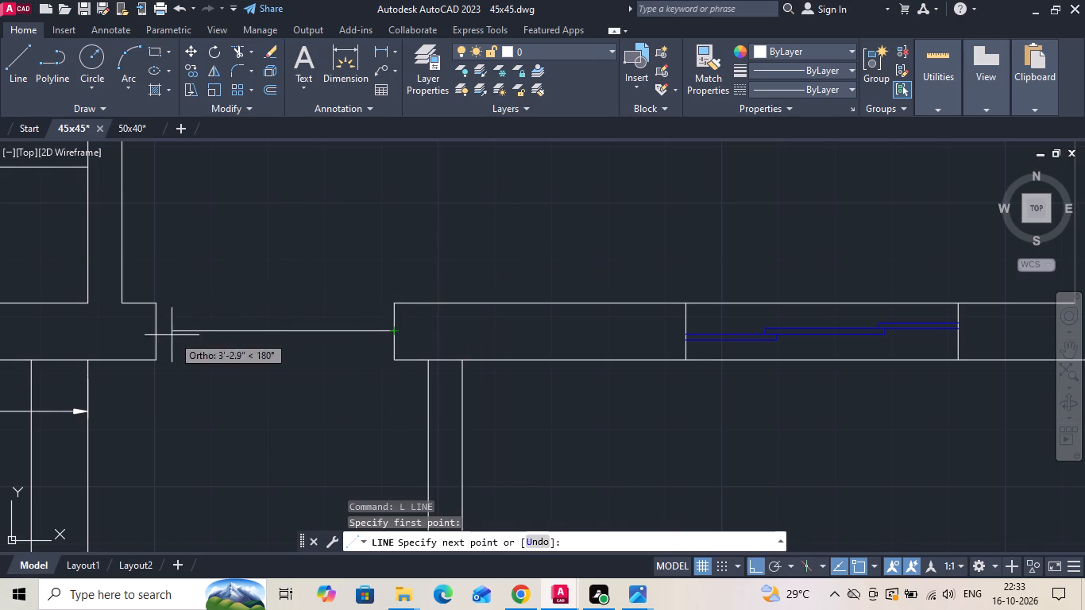
pyautogui.click(160, 332)
pyautogui.press('Escape')
# Offset the outer line of the living room's south wall 3' south, across the lobby partition.
pyautogui.scroll(-5, 769, 270)
pyautogui.scroll(2, 365, 276)
pyautogui.scroll(1, 546, 351)
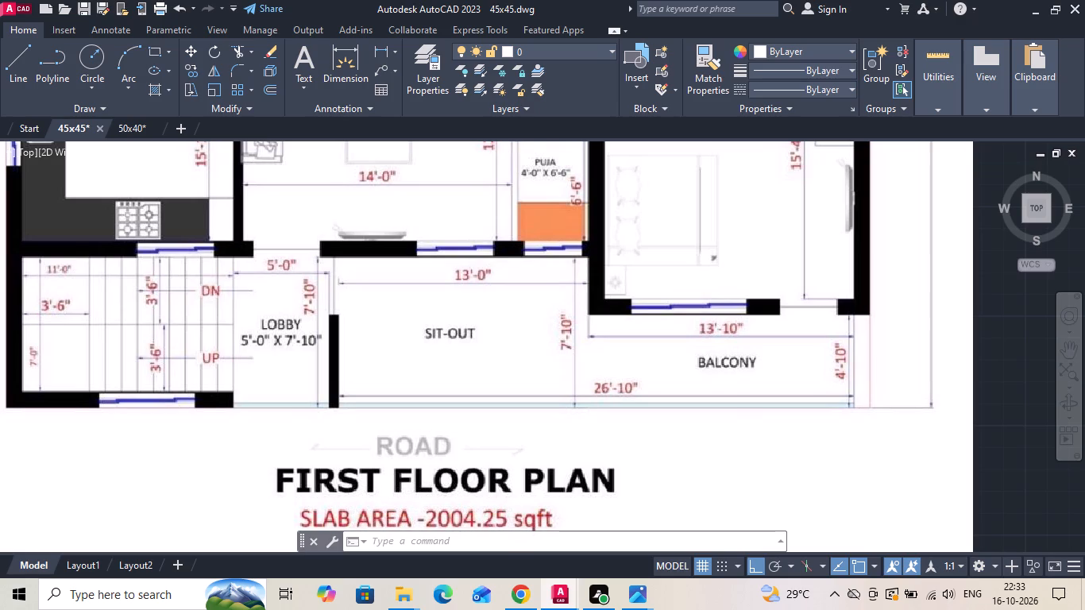
pyautogui.scroll(-2, 460, 341)
pyautogui.scroll(1, 1069, 408)
pyautogui.scroll(2, 978, 387)
pyautogui.moveTo(978, 387); pyautogui.dragTo(838, 385, button='middle')
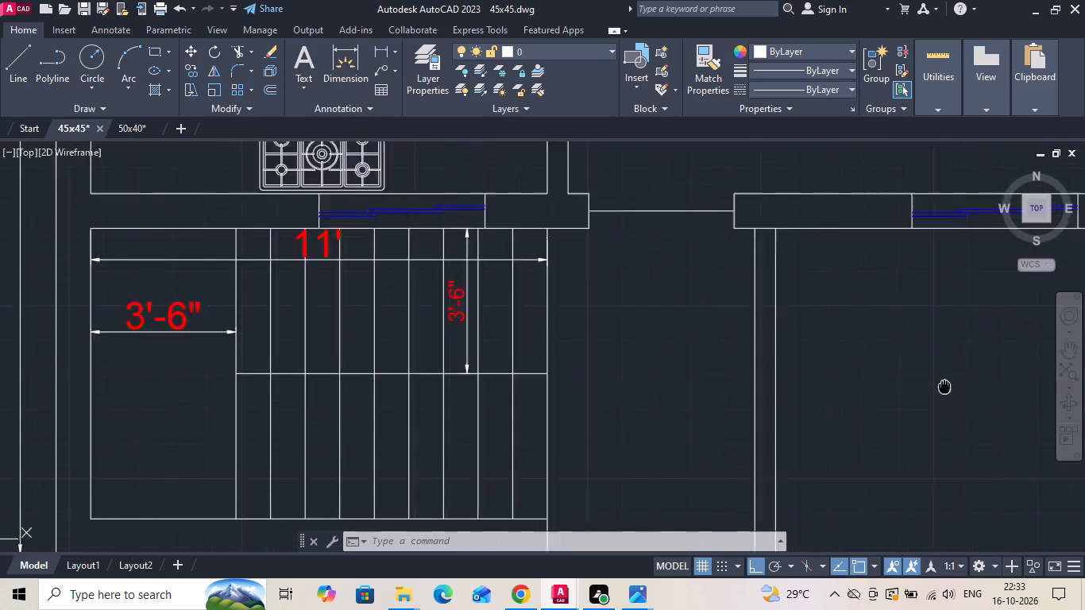
pyautogui.moveTo(838, 385); pyautogui.dragTo(743, 376, button='middle')
pyautogui.write("O 3'")
pyautogui.press('Return')
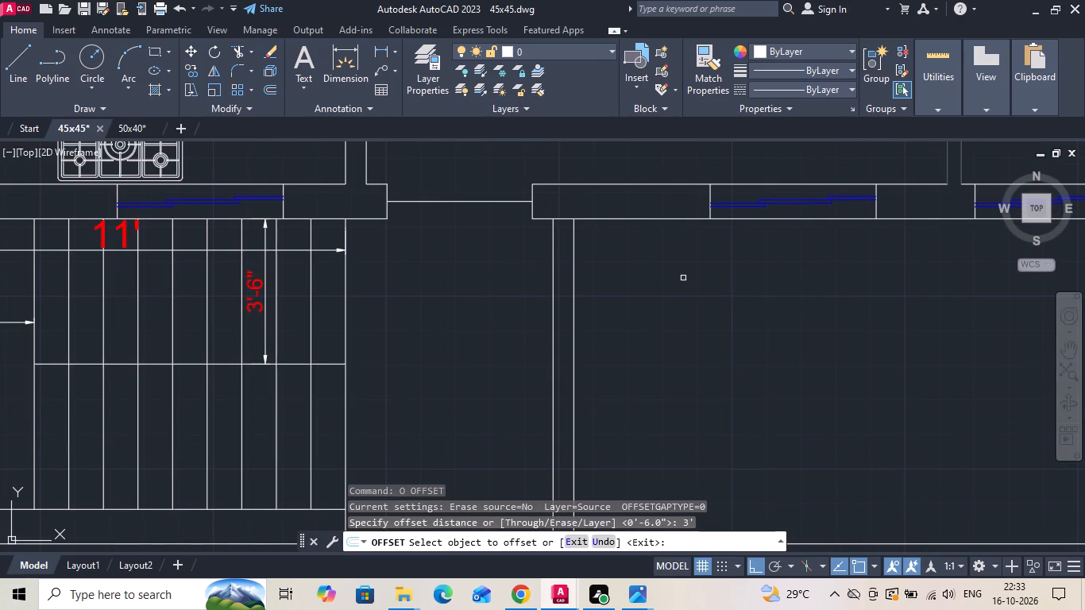
pyautogui.click(607, 217)
pyautogui.click(597, 292)
pyautogui.press('Escape')
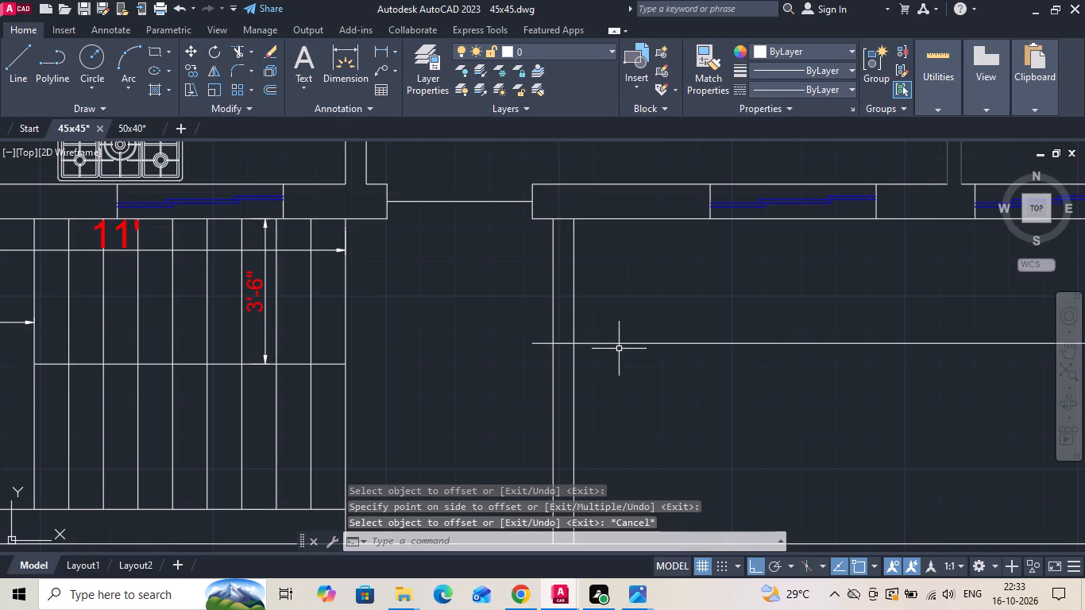
# Trim the lobby partition's lines north of the offset line, and trim that line's overhangs on both sides.
pyautogui.write('TR')
pyautogui.press('space')
pyautogui.moveTo(544, 291); pyautogui.dragTo(639, 419)
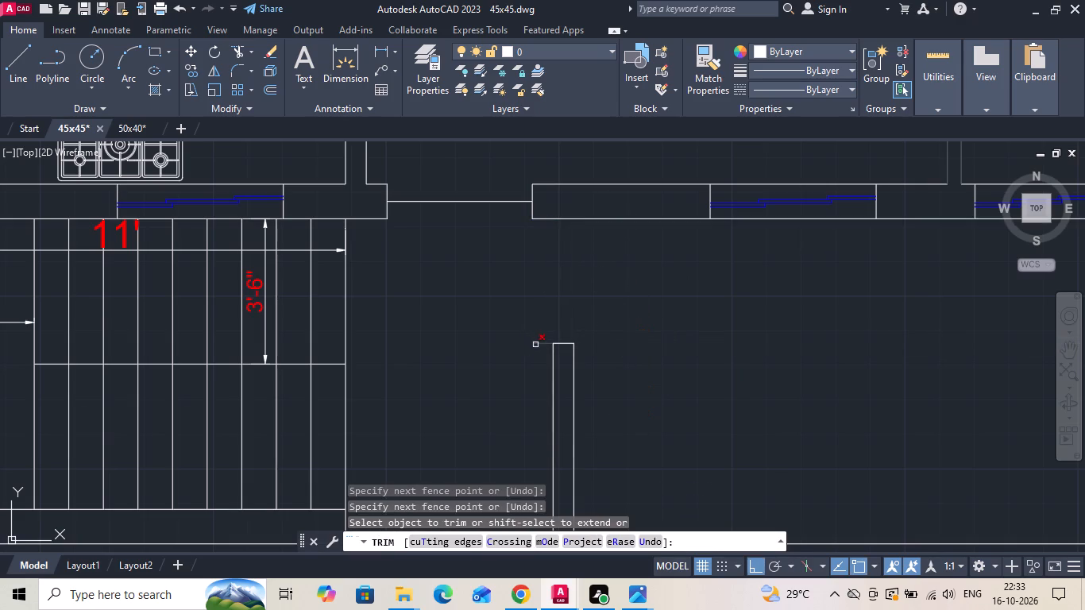
pyautogui.click(535, 345)
pyautogui.scroll(-3, 720, 373)
pyautogui.press('Escape')
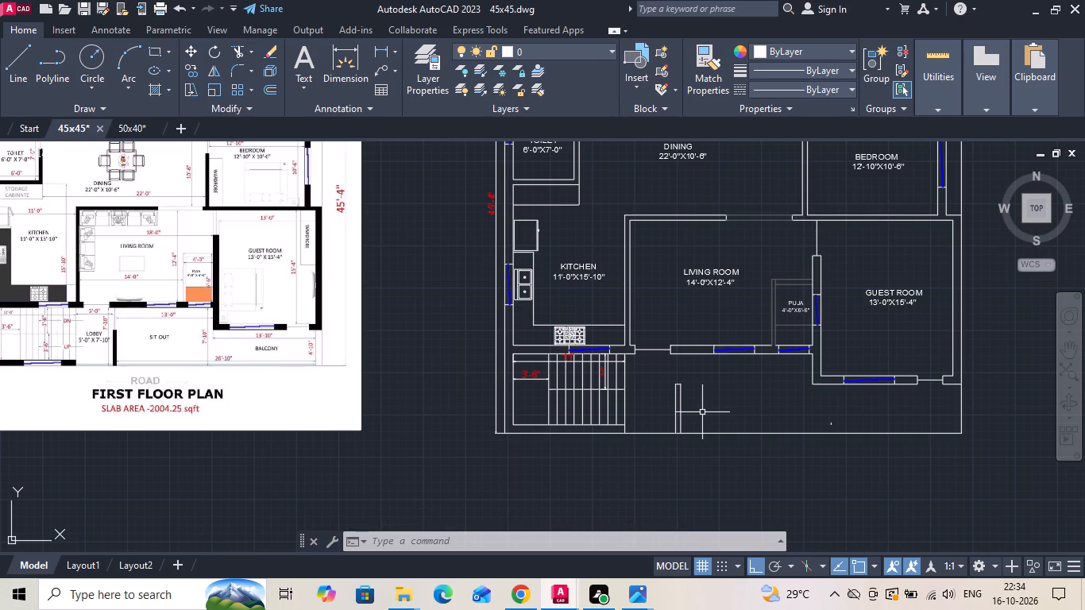
# Measure the distance between the puja partition and the east end of the living room's south window.
pyautogui.scroll(2, 711, 373)
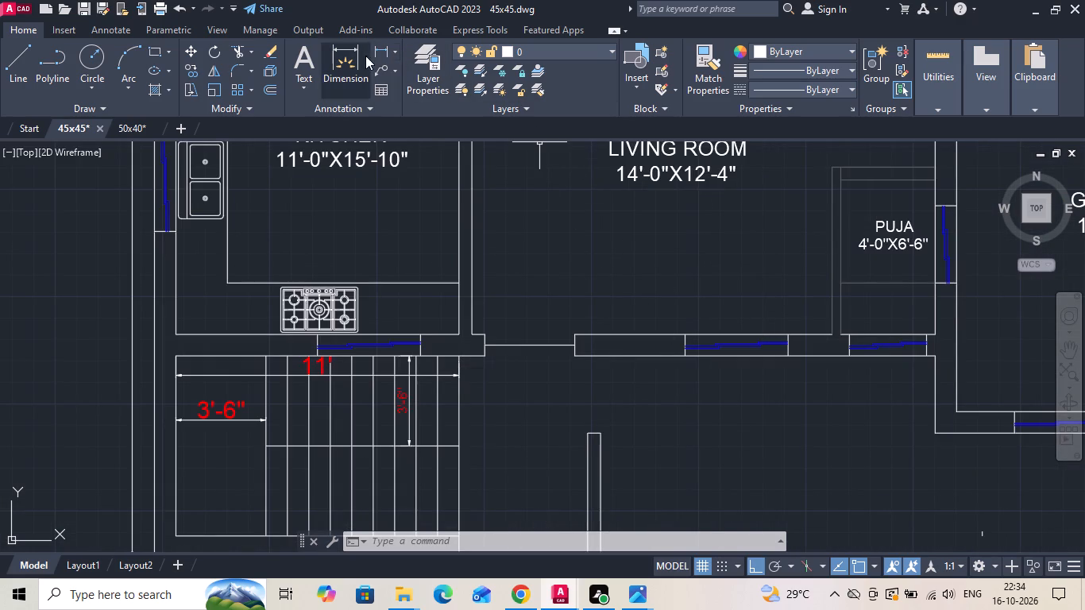
pyautogui.click(375, 50)
pyautogui.scroll(2, 812, 337)
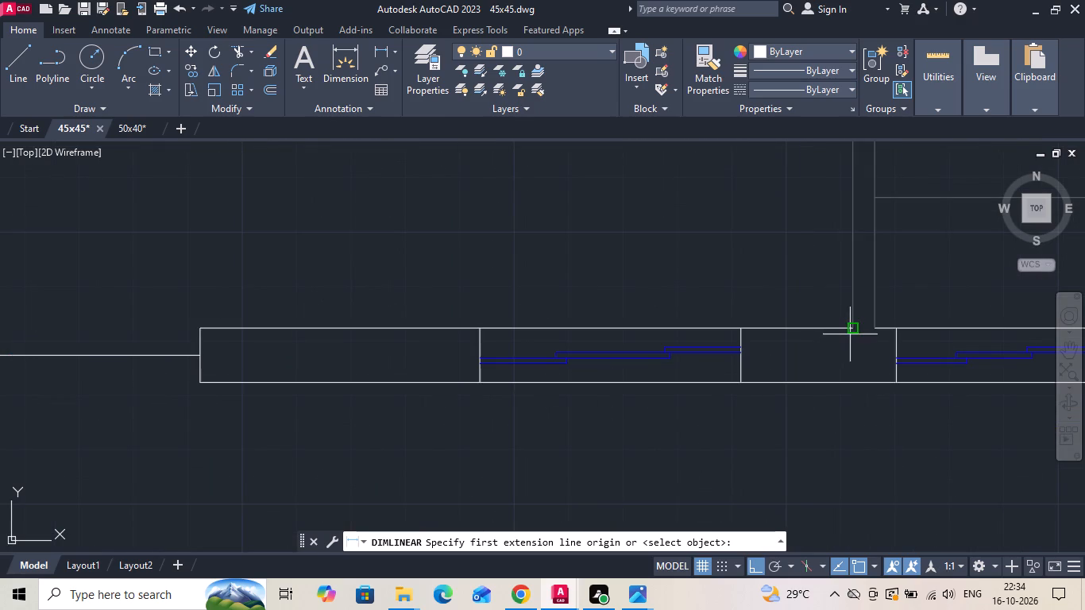
pyautogui.click(850, 334)
pyautogui.click(744, 326)
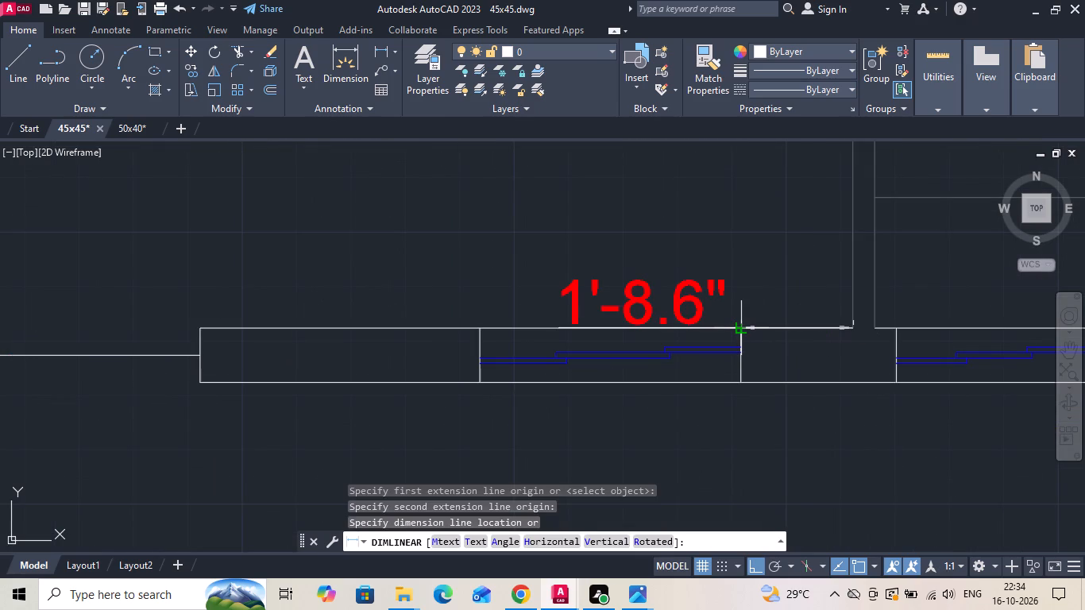
pyautogui.press('Escape')
# Move the living room's south window with its end lines 3.6" west.
pyautogui.moveTo(451, 300); pyautogui.dragTo(453, 315)
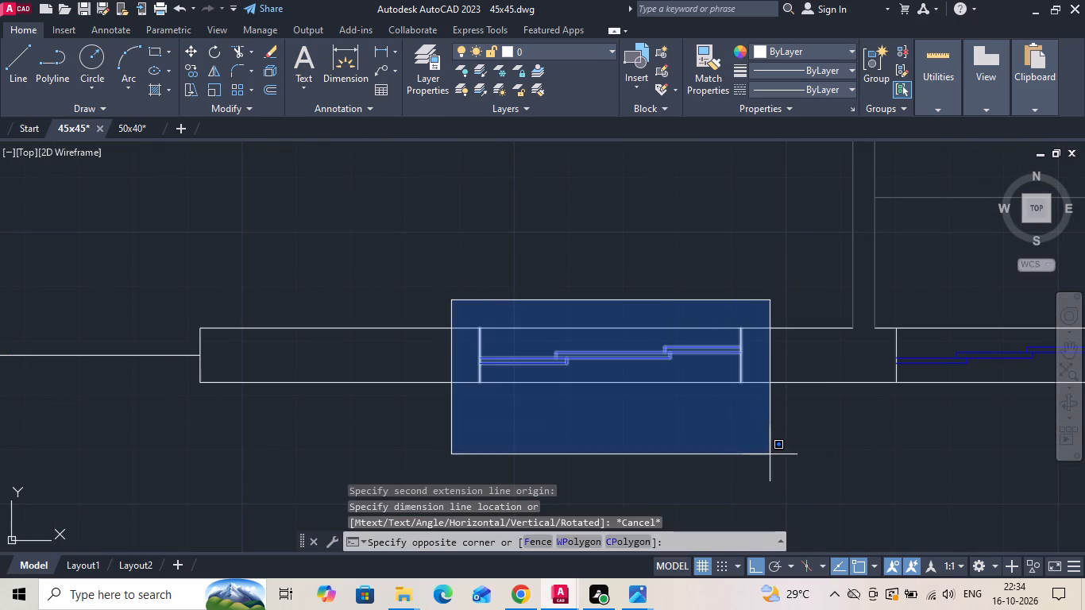
pyautogui.click(770, 454)
pyautogui.rightClick(678, 208)
pyautogui.click(713, 305)
pyautogui.moveTo(719, 301); pyautogui.dragTo(579, 298)
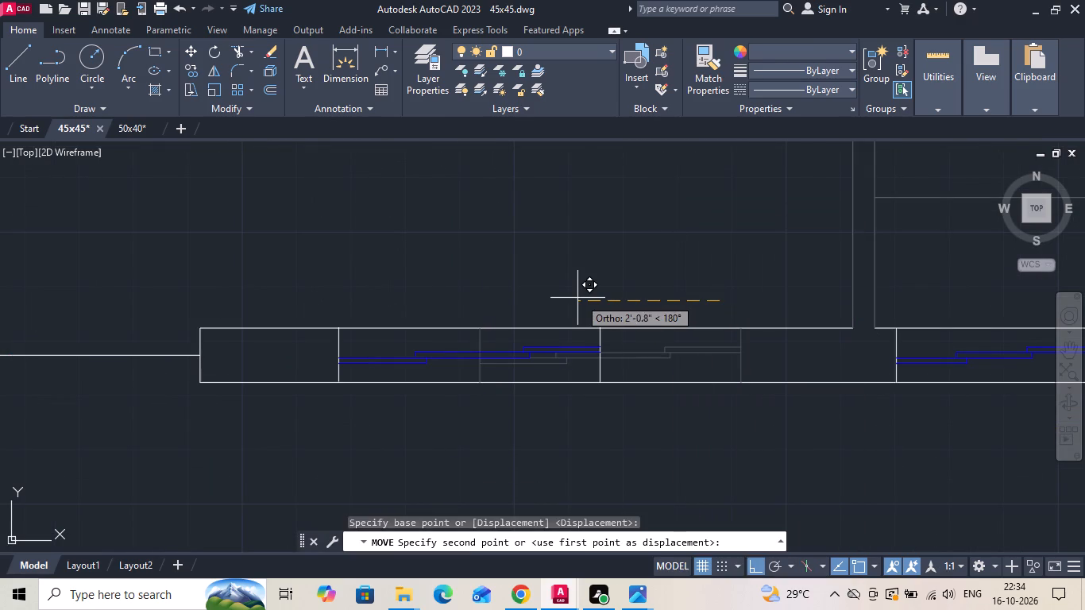
pyautogui.write('3.6')
pyautogui.press('Return')
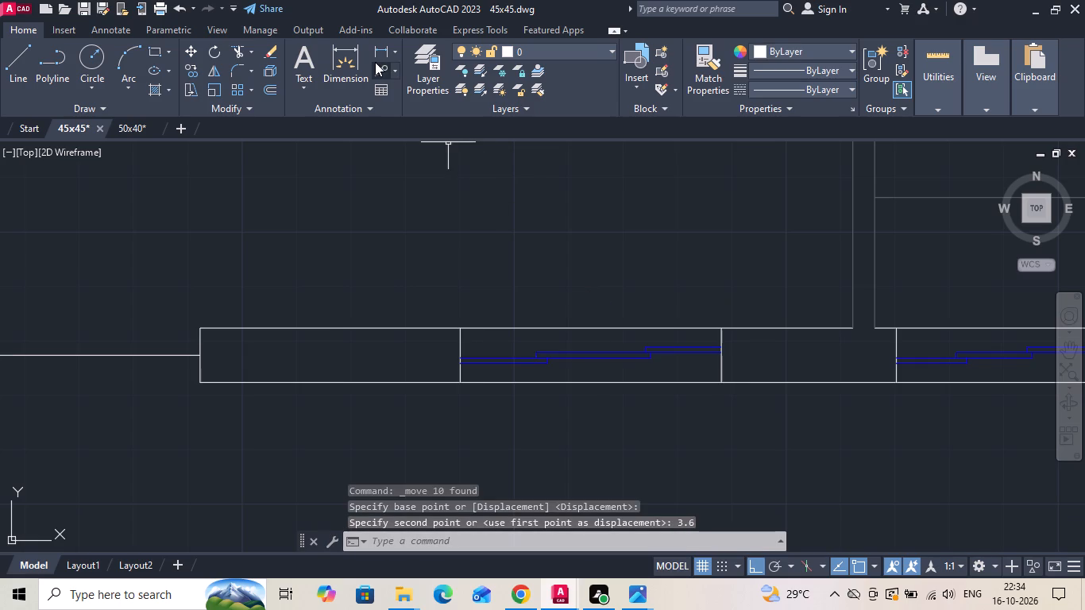
# Measure again the distance from the moved window's east end line to the puja partition.
pyautogui.click(380, 39)
pyautogui.click(375, 51)
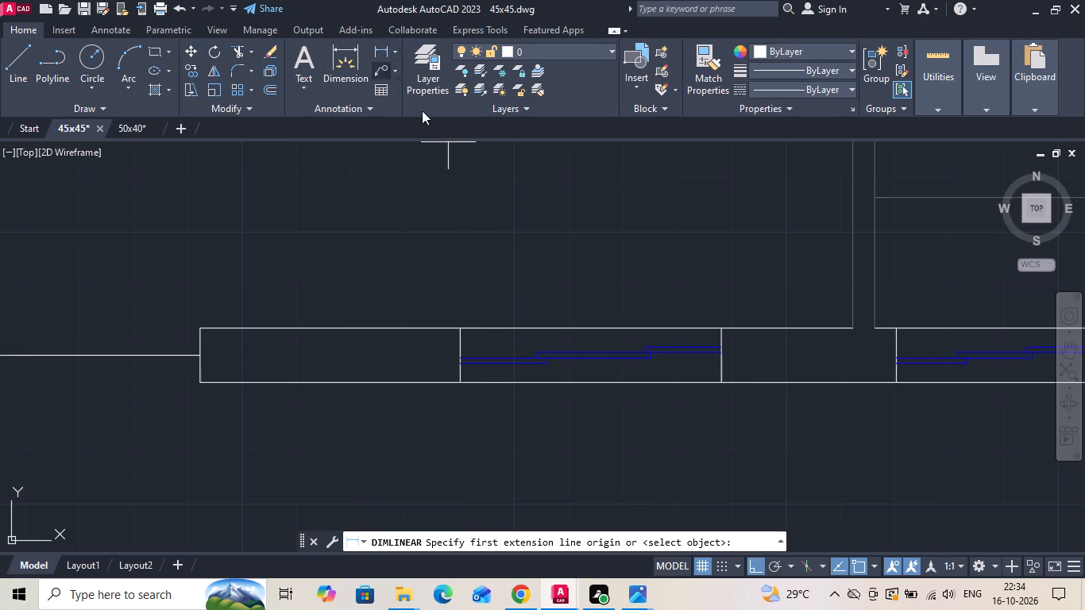
pyautogui.click(727, 328)
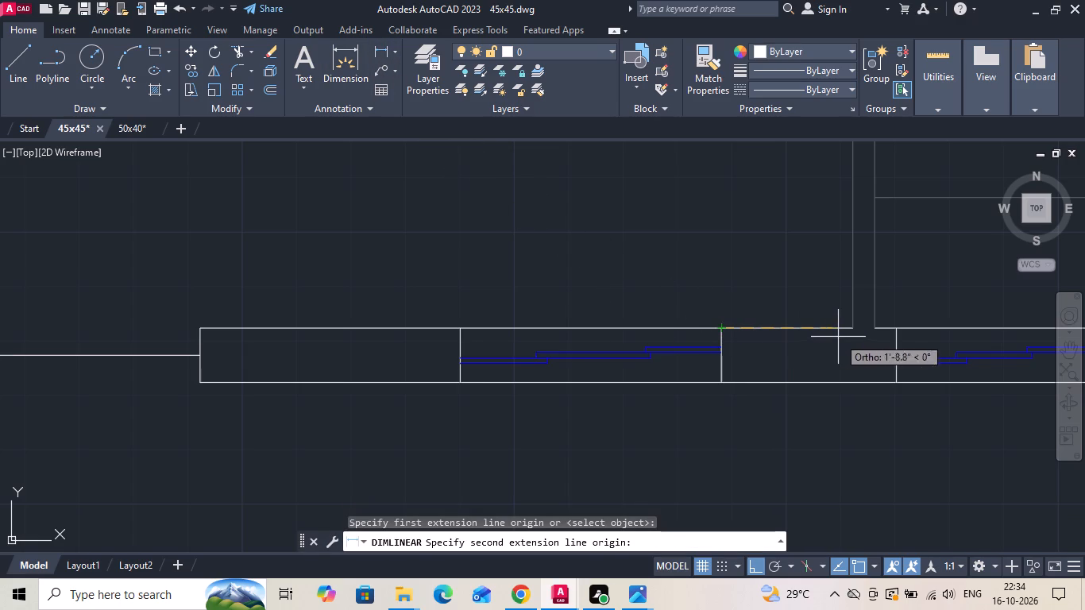
pyautogui.click(851, 332)
pyautogui.press('Escape')
# Move the living room's south window with its end lines 0.2" east and save the drawing.
pyautogui.moveTo(360, 282); pyautogui.dragTo(429, 348)
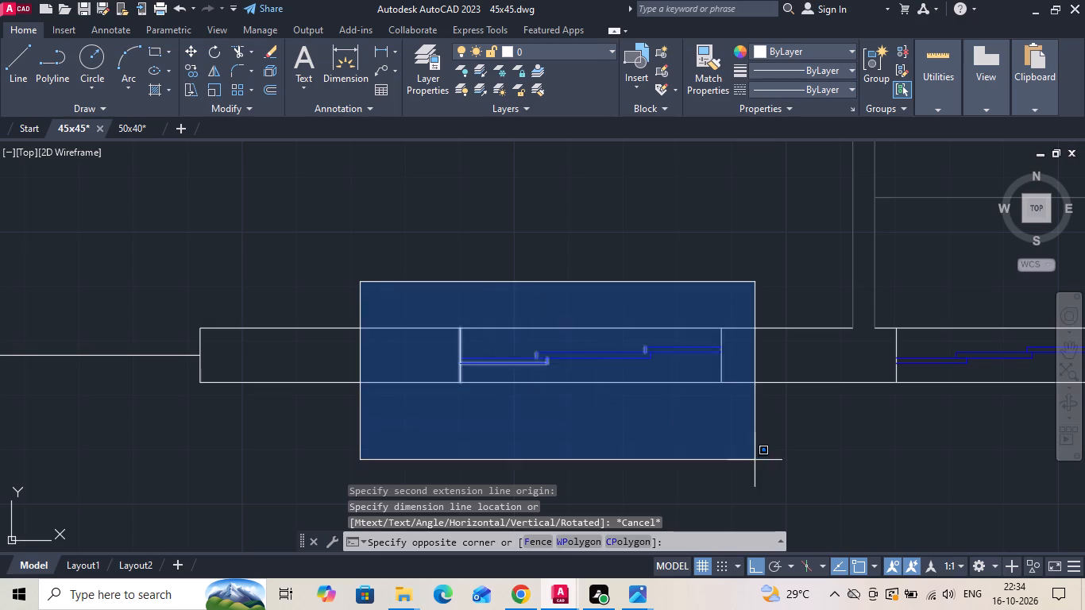
pyautogui.click(765, 453)
pyautogui.rightClick(566, 234)
pyautogui.click(597, 314)
pyautogui.moveTo(606, 282); pyautogui.dragTo(624, 284)
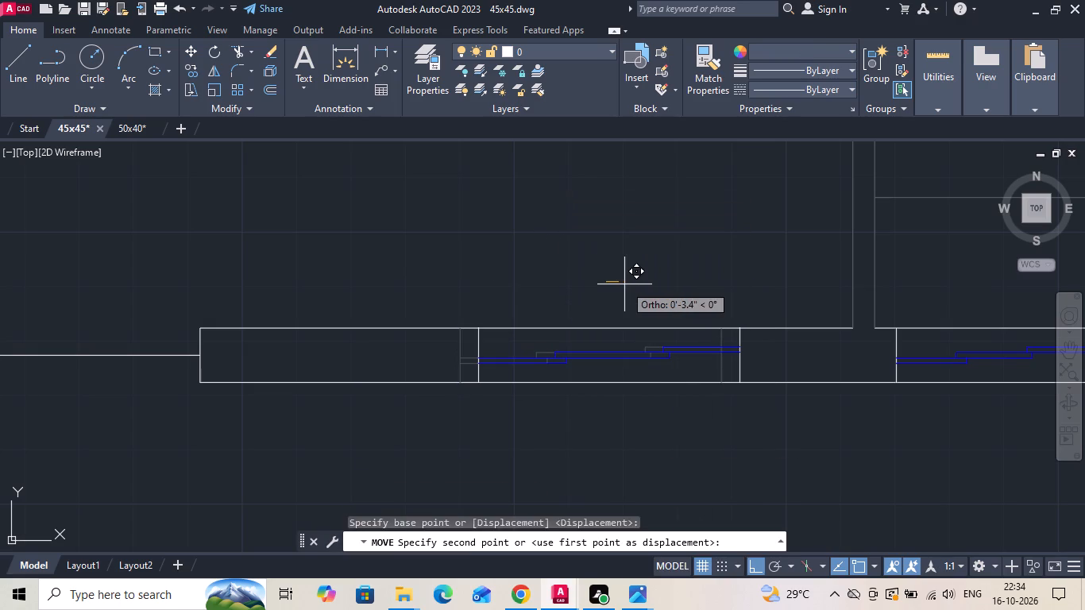
pyautogui.write('.2')
pyautogui.press('Return')
pyautogui.hotkey('ctrl', 's')
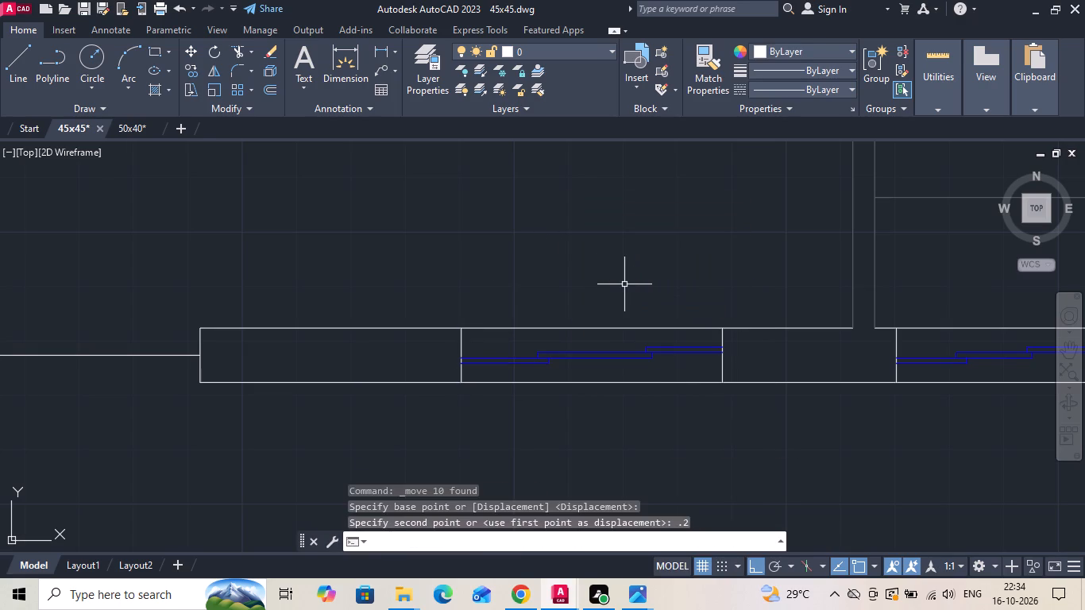
# Erase the small stray mark in the balcony area south of the guest room.
pyautogui.scroll(-3, 625, 287)
pyautogui.scroll(-2, 645, 355)
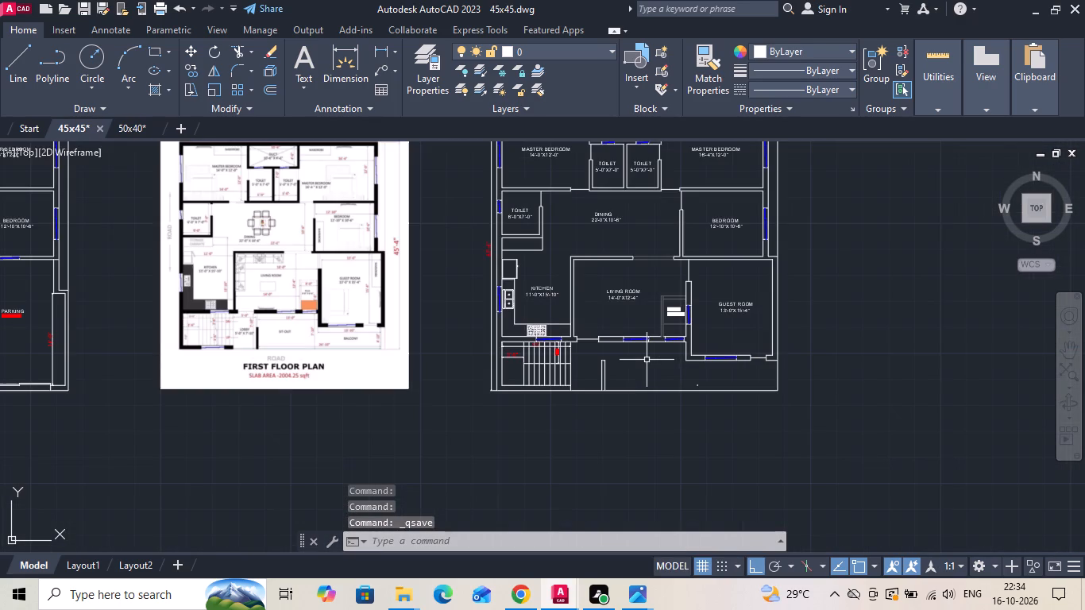
pyautogui.scroll(2, 659, 380)
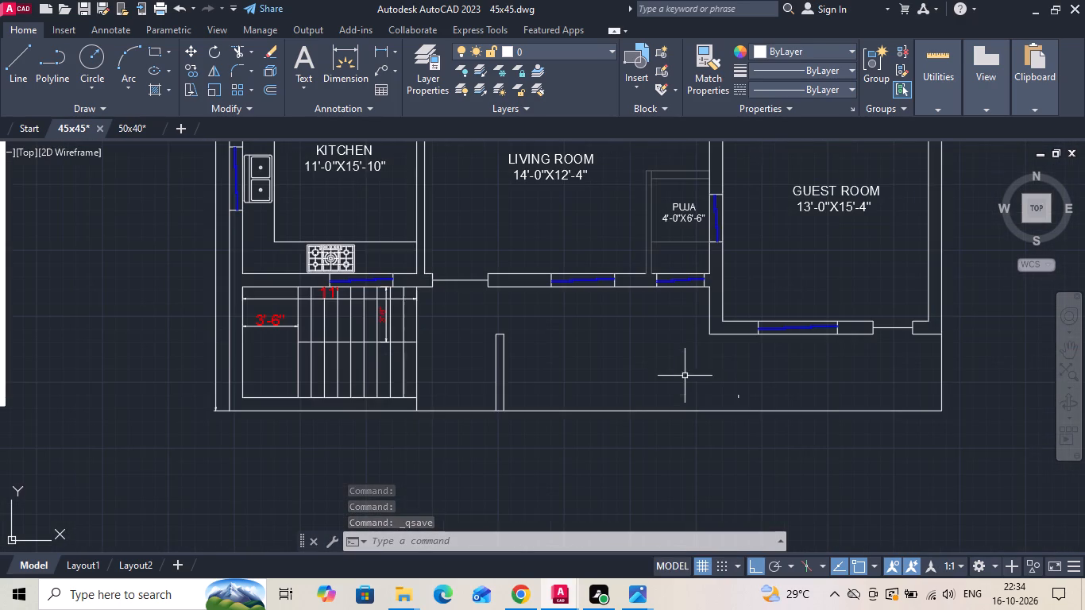
pyautogui.moveTo(739, 380); pyautogui.dragTo(752, 394)
pyautogui.click(759, 407)
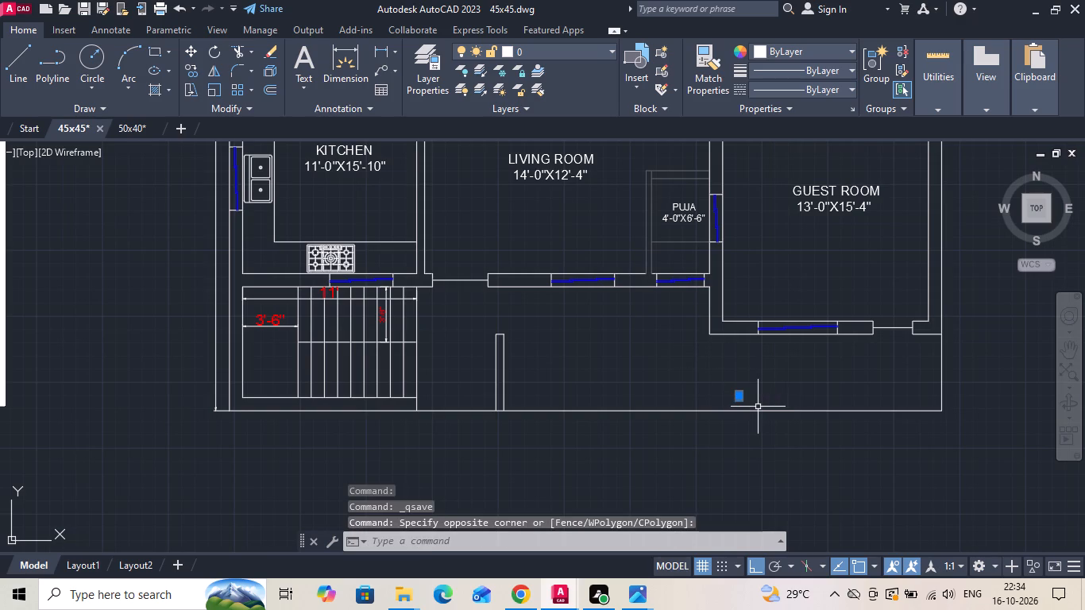
pyautogui.press('Delete')
# Measure the thickness of the balcony's south edge strip on the reference plan.
pyautogui.scroll(-2, 758, 407)
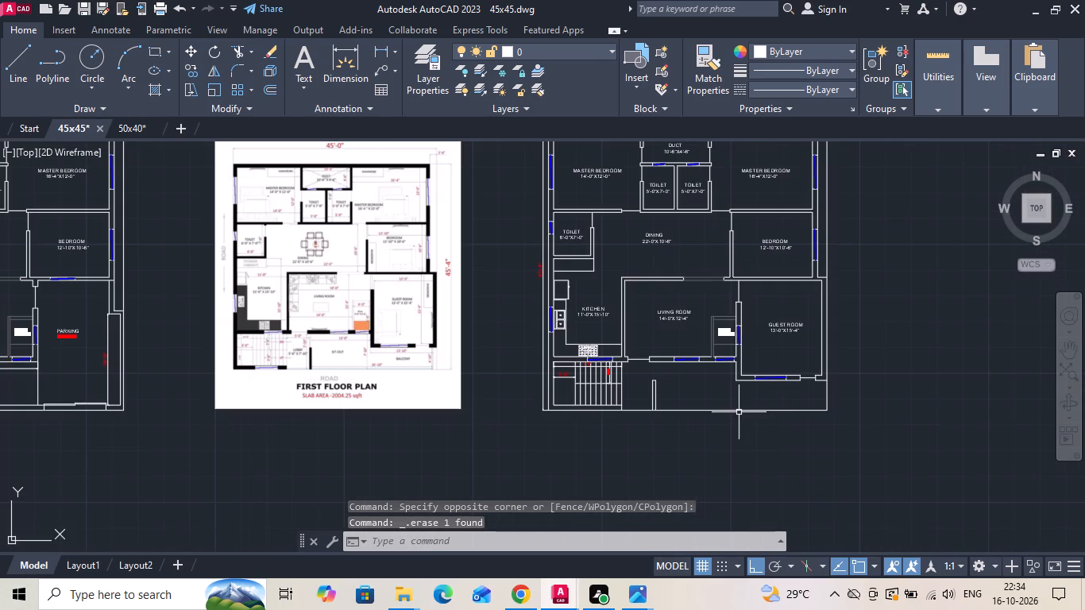
pyautogui.scroll(2, 491, 395)
pyautogui.scroll(2, 209, 311)
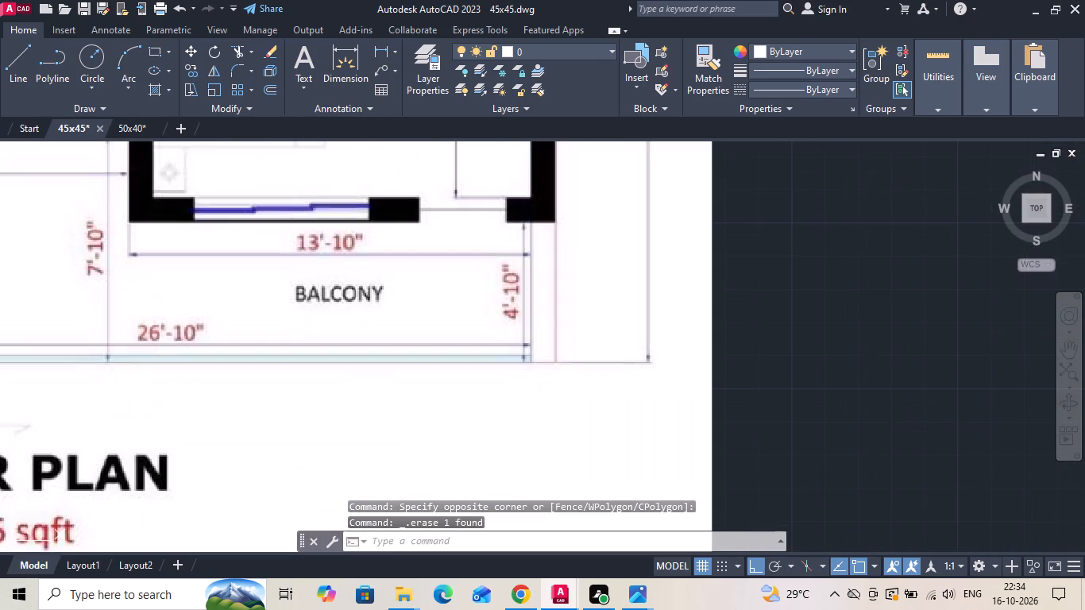
pyautogui.click(388, 46)
pyautogui.scroll(2, 485, 338)
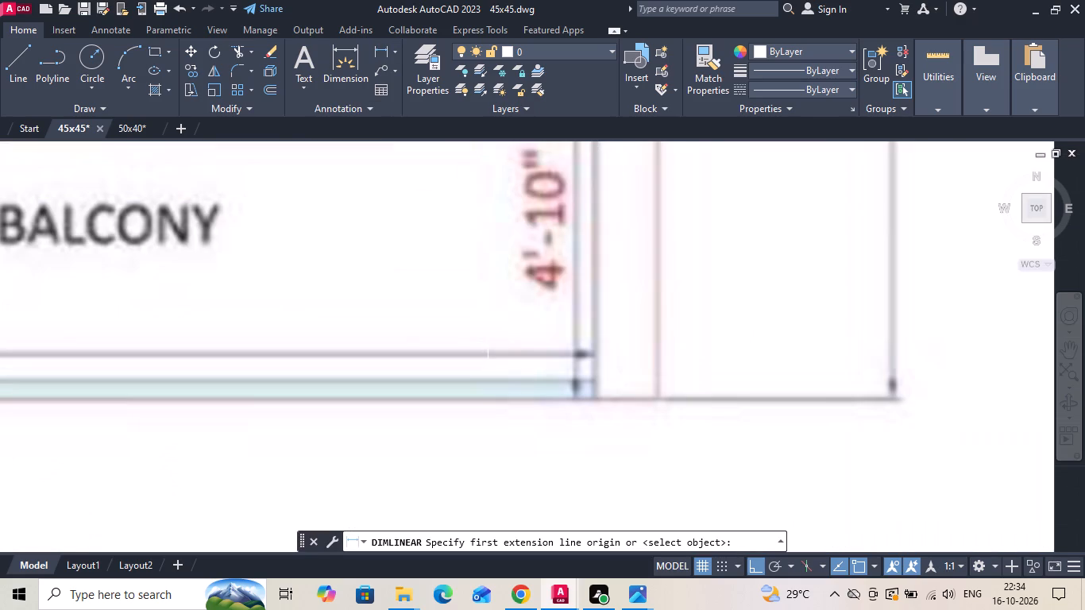
pyautogui.click(463, 381)
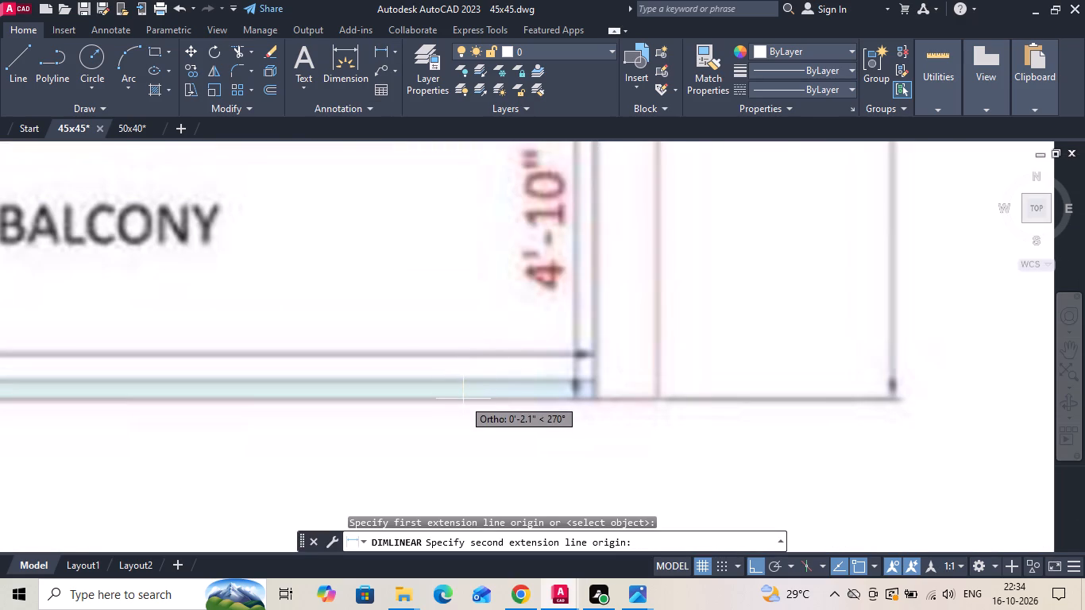
pyautogui.press('Escape')
# Offset the plan's south boundary line 3" inward to form the front edge of the lobby, sit-out and balcony.
pyautogui.scroll(-4, 385, 361)
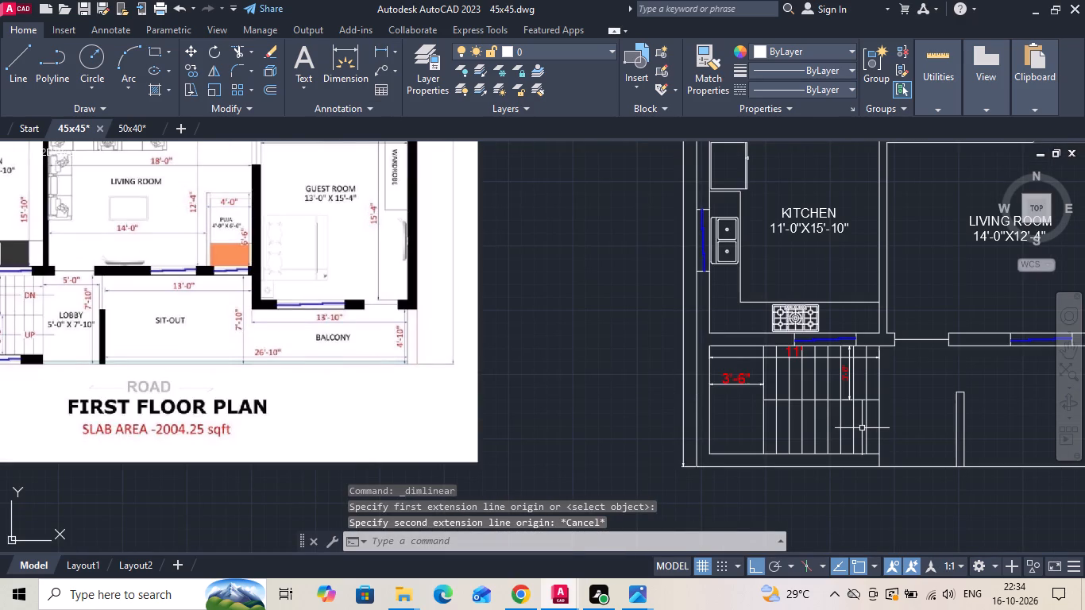
pyautogui.moveTo(952, 466); pyautogui.dragTo(780, 437, button='middle')
pyautogui.write('O 3')
pyautogui.press('space')
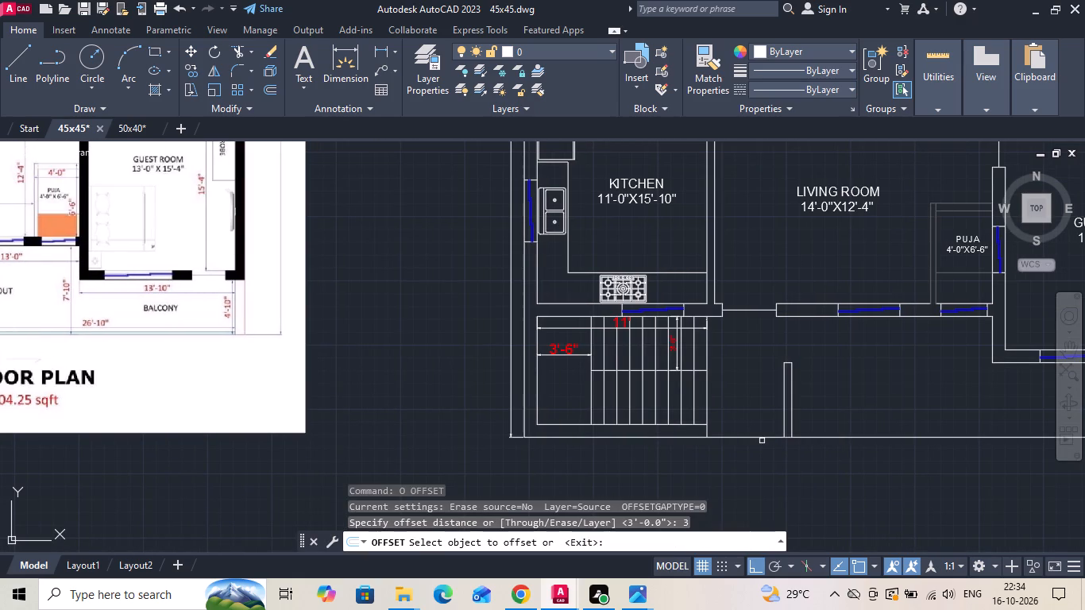
pyautogui.click(757, 438)
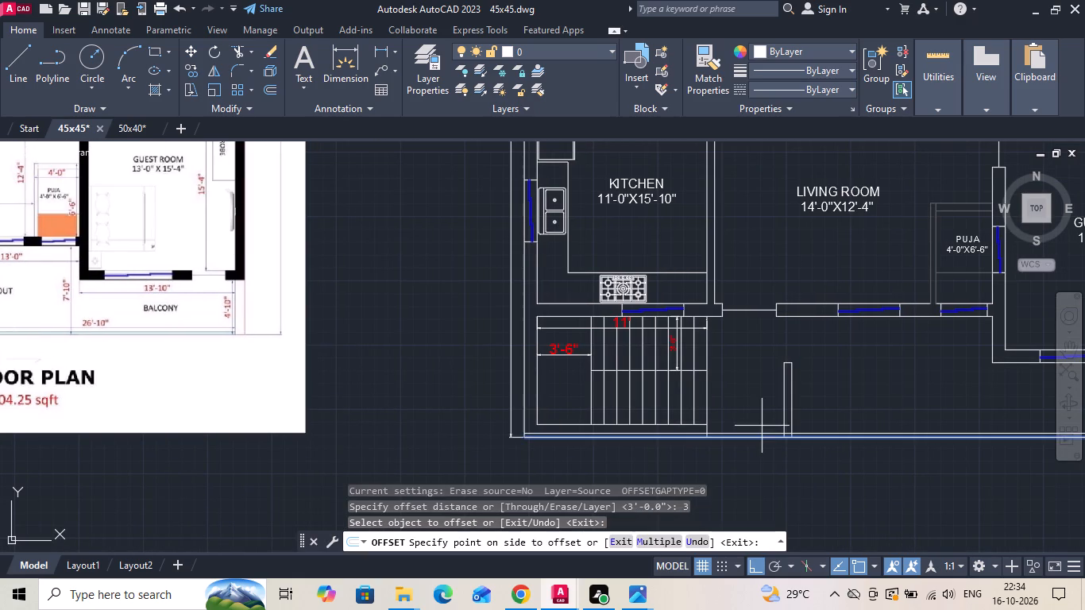
pyautogui.click(762, 424)
pyautogui.scroll(-1, 618, 403)
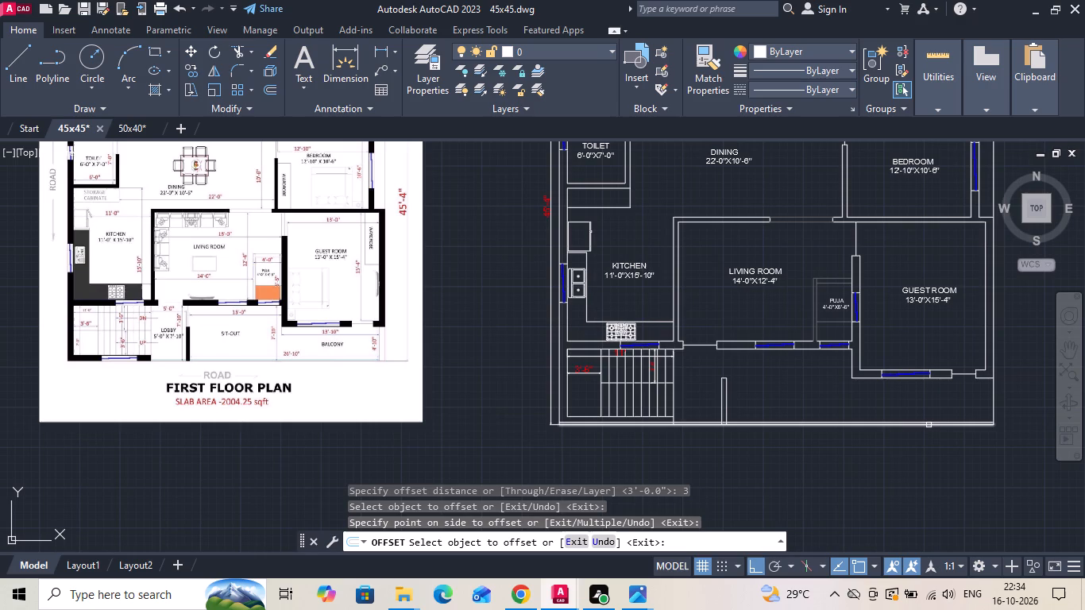
pyautogui.press('Escape')
# Trim the 3" offset line where it runs through the staircase's south wall and the lobby partition.
pyautogui.scroll(2, 809, 431)
pyautogui.scroll(-2, 733, 430)
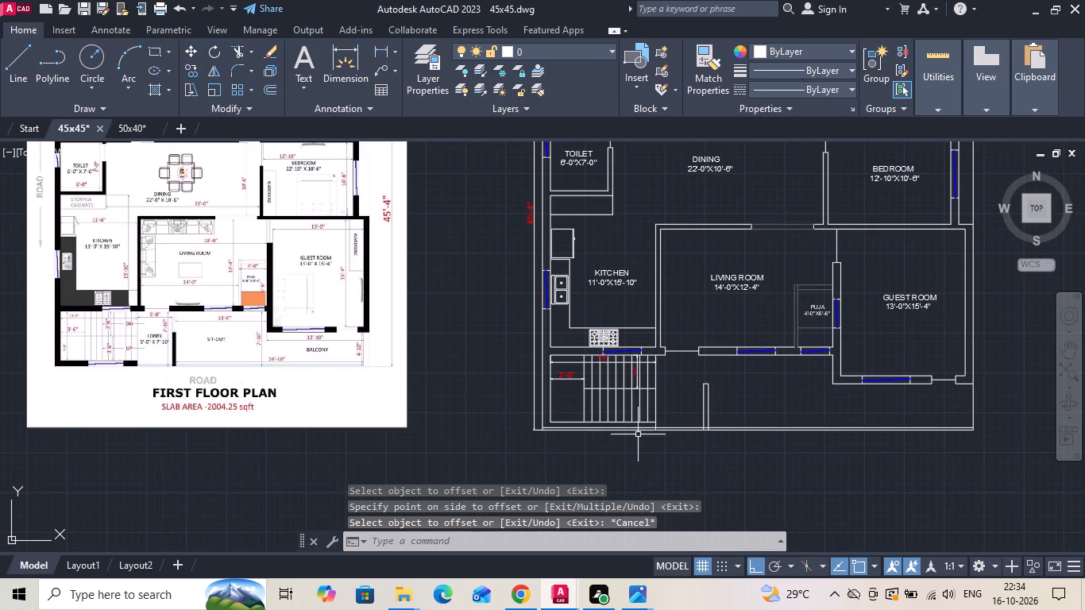
pyautogui.press('t')
pyautogui.press('r')
pyautogui.press('space')
pyautogui.press('space')
pyautogui.scroll(2, 597, 424)
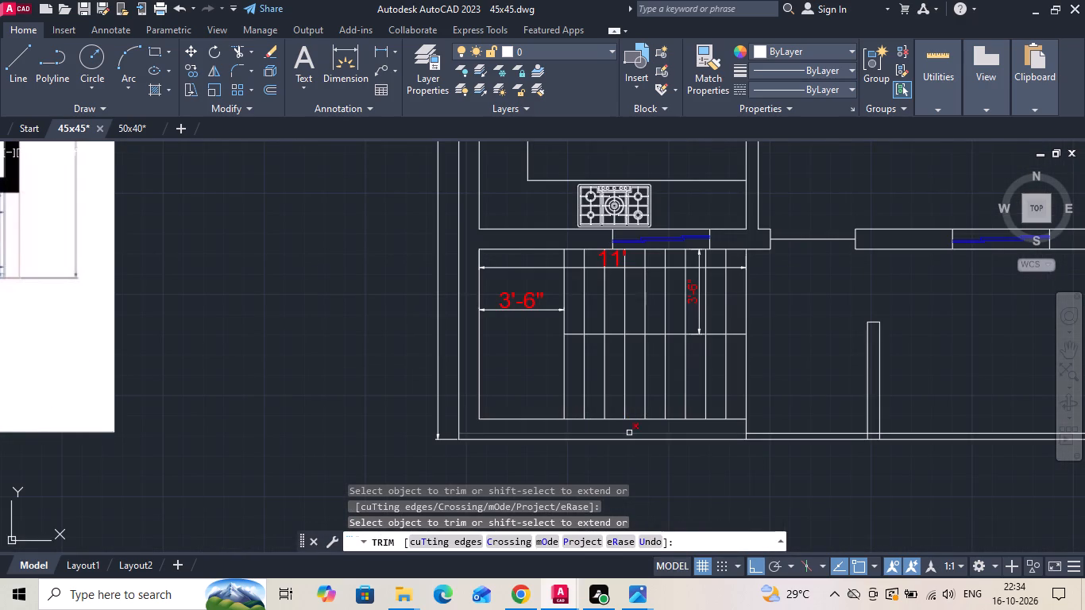
pyautogui.click(629, 433)
pyautogui.scroll(-1, 766, 445)
pyautogui.scroll(2, 849, 440)
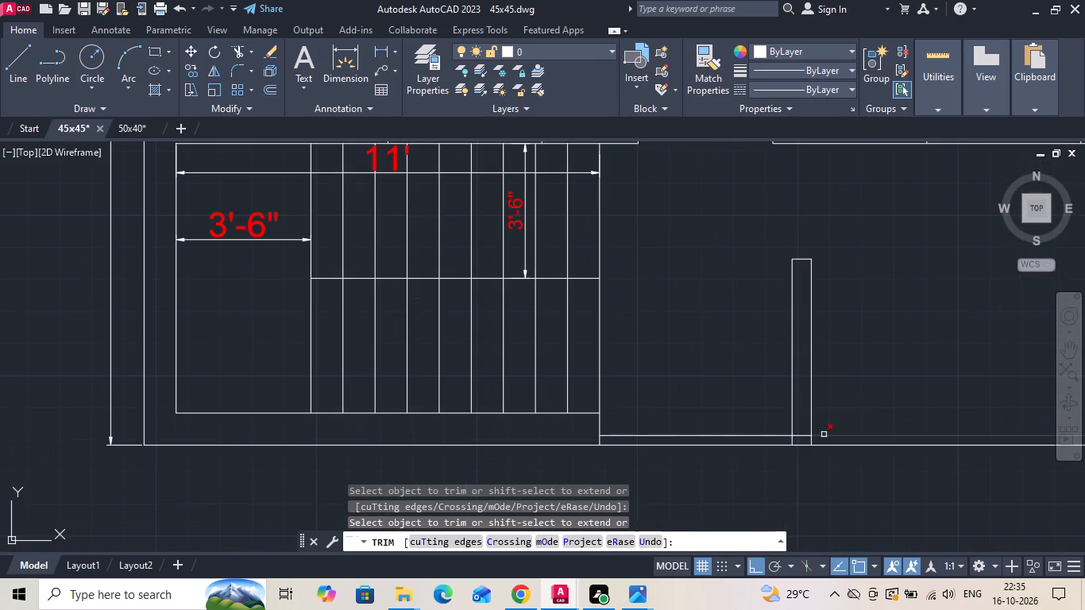
pyautogui.click(803, 434)
pyautogui.scroll(-2, 848, 438)
pyautogui.press('Escape')
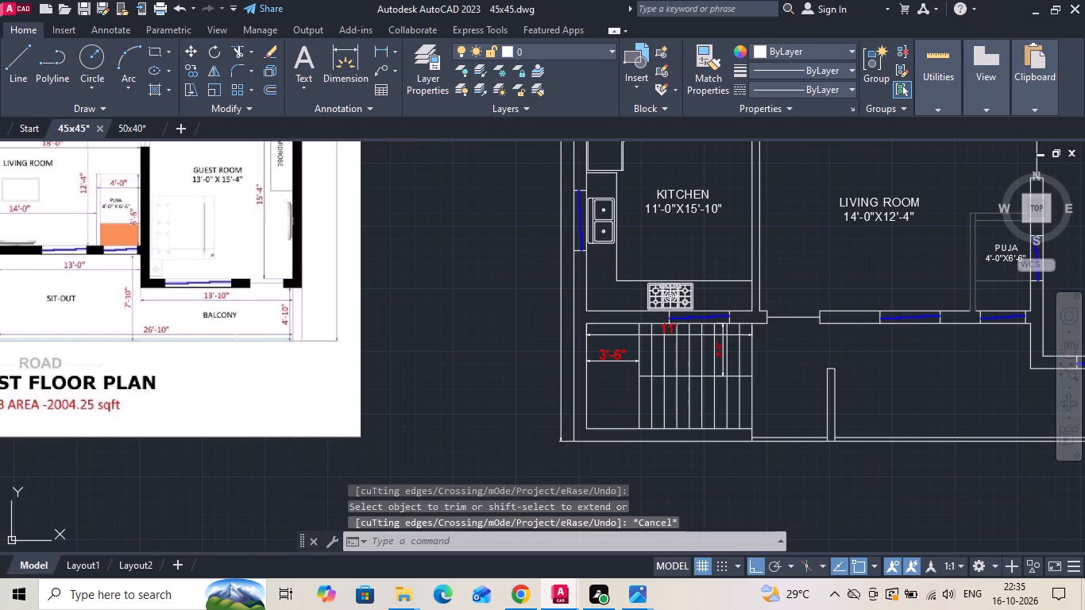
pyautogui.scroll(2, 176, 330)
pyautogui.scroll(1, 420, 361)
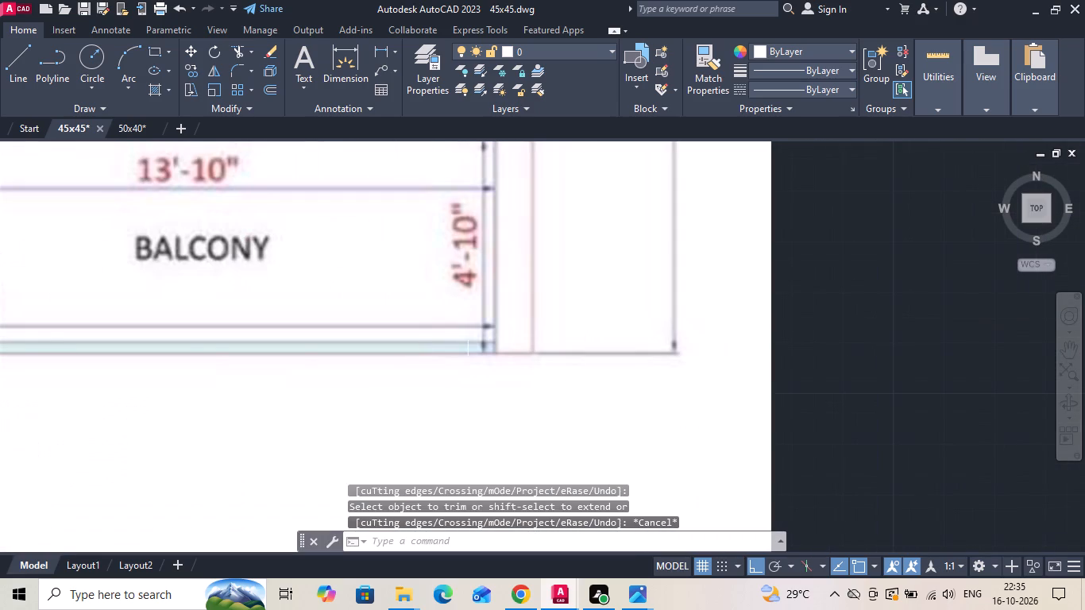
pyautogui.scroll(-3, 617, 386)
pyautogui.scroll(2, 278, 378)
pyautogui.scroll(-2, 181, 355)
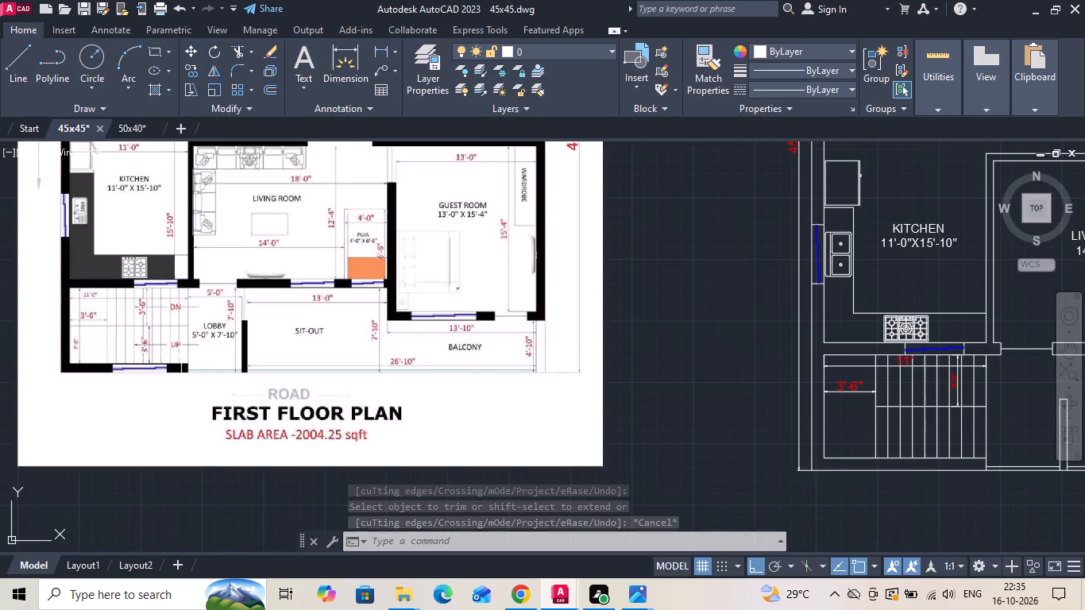
# Draw a vertical line from the guest room's inner southeast corner down to the balcony's front edge line.
pyautogui.moveTo(686, 344); pyautogui.dragTo(371, 299, button='middle')
pyautogui.moveTo(800, 311); pyautogui.dragTo(373, 239, button='middle')
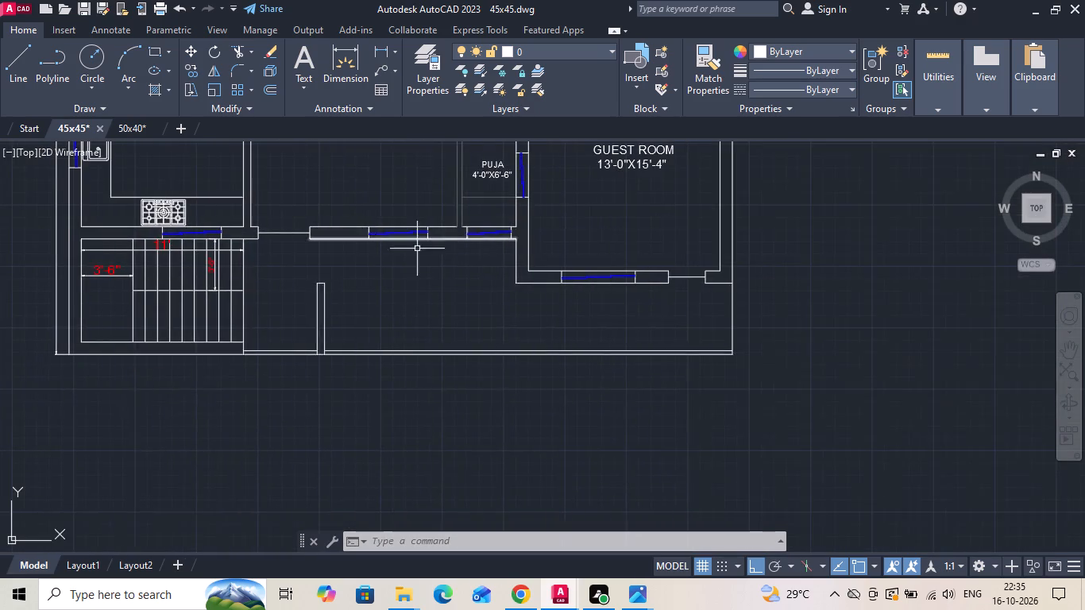
pyautogui.scroll(2, 674, 272)
pyautogui.write('L')
pyautogui.press('space')
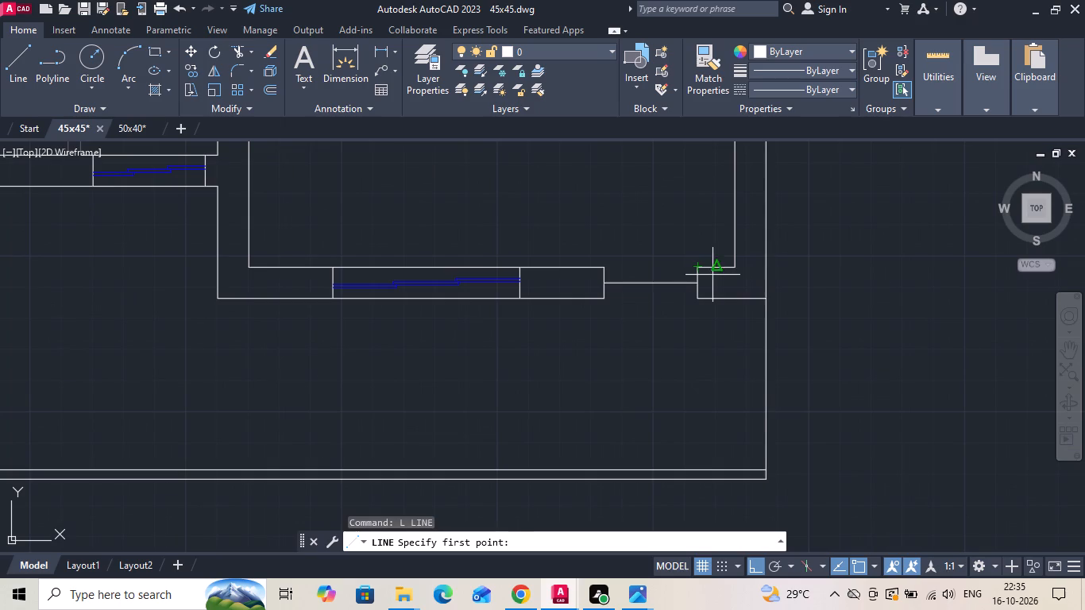
pyautogui.click(730, 271)
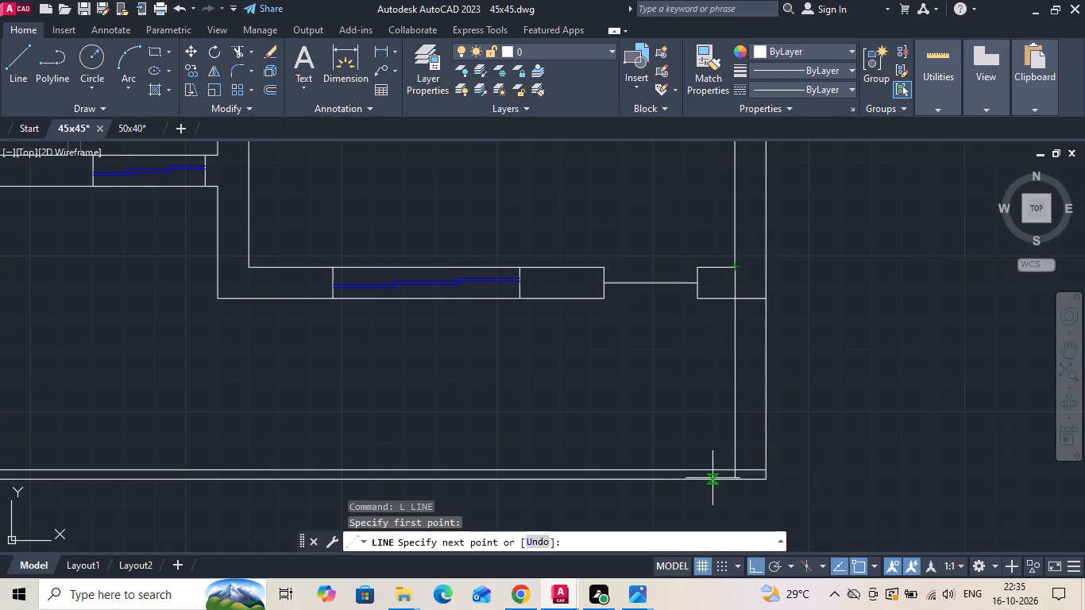
pyautogui.scroll(2, 719, 479)
pyautogui.click(752, 457)
pyautogui.scroll(-3, 829, 446)
pyautogui.press('Escape')
pyautogui.scroll(-2, 832, 445)
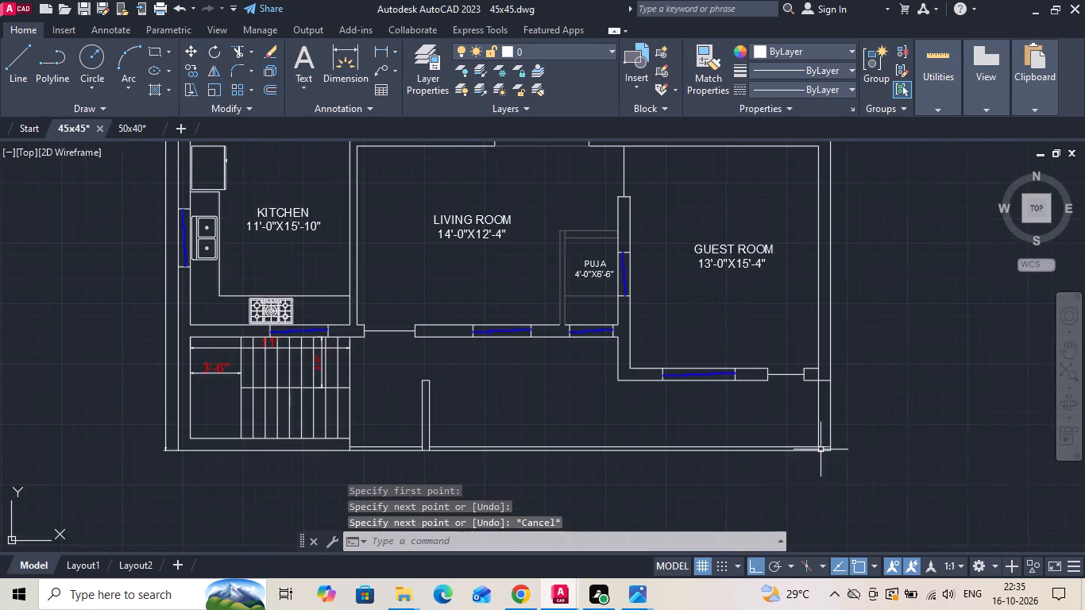
# Trim the new line where it crosses the guest room's south wall, and trim the front edge line beyond it.
pyautogui.scroll(-3, 584, 355)
pyautogui.scroll(3, 145, 338)
pyautogui.scroll(-1, 537, 365)
pyautogui.scroll(2, 928, 362)
pyautogui.moveTo(894, 363); pyautogui.dragTo(236, 316, button='middle')
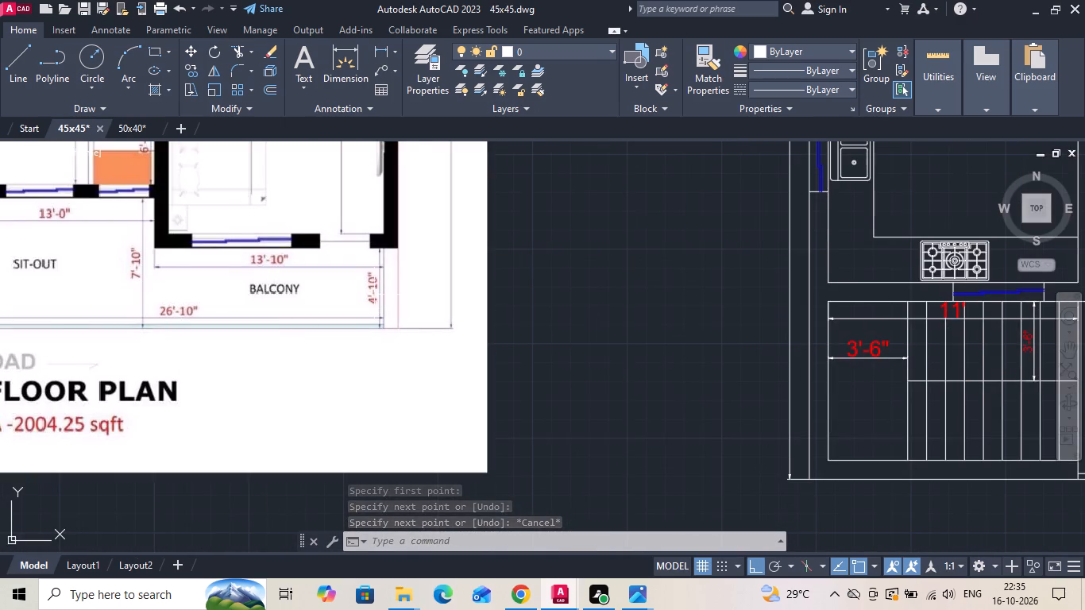
pyautogui.scroll(1, 365, 249)
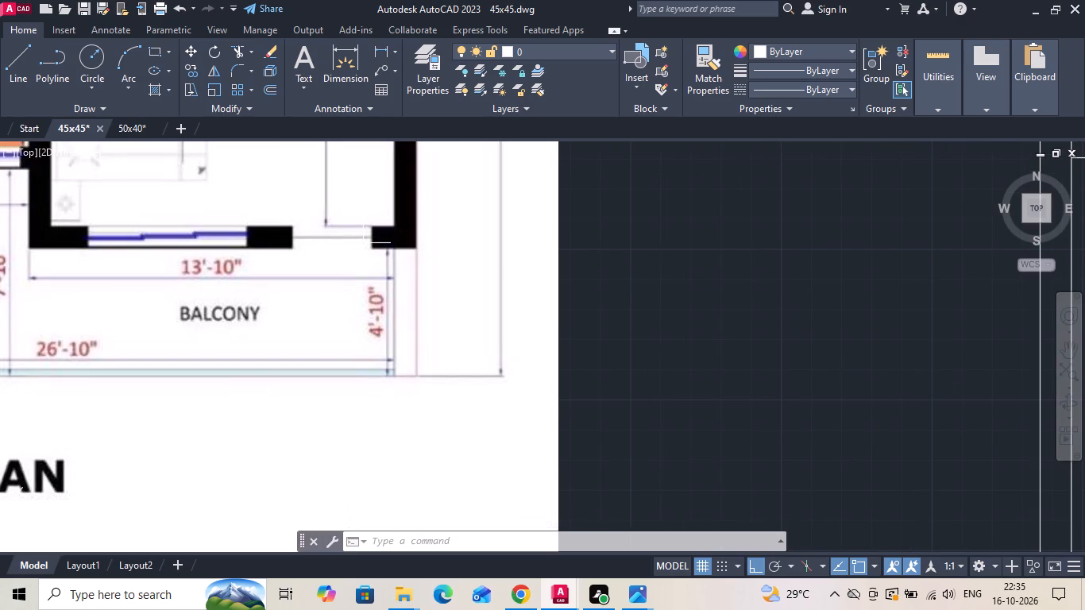
pyautogui.scroll(-3, 323, 257)
pyautogui.scroll(2, 863, 330)
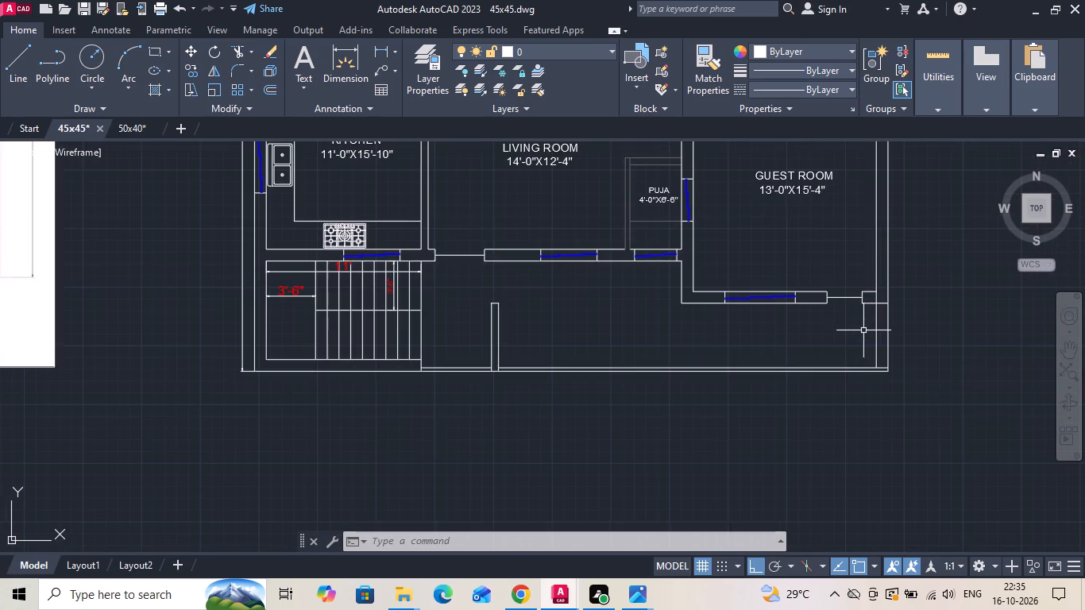
pyautogui.press('t')
pyautogui.press('r')
pyautogui.press('space')
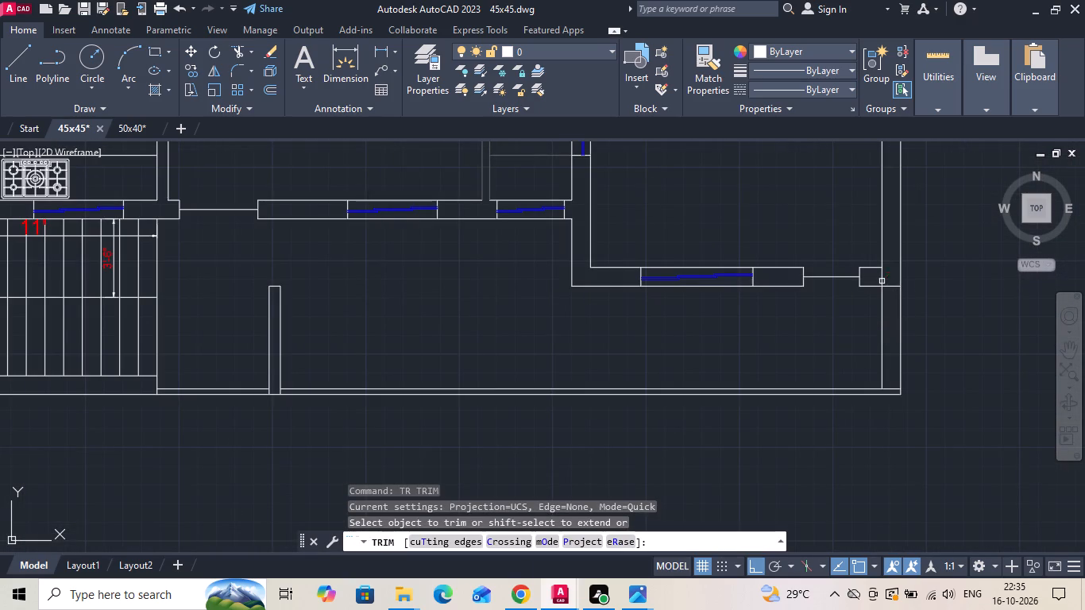
pyautogui.click(884, 280)
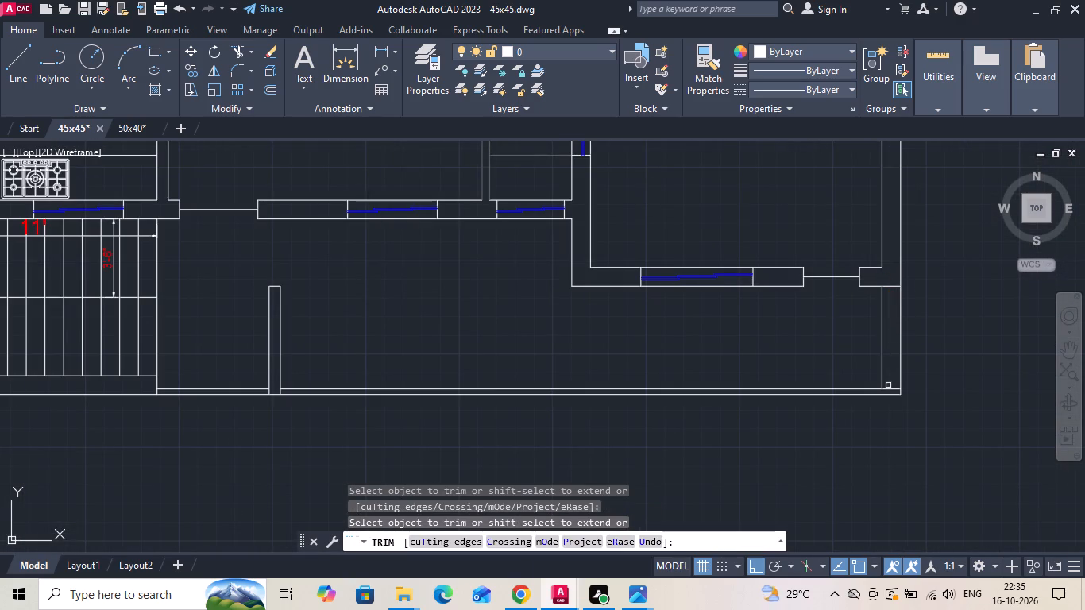
pyautogui.click(888, 388)
pyautogui.press('Escape')
# Extend the balcony's east vertical line down to the plan's outer south boundary.
pyautogui.scroll(-2, 887, 388)
pyautogui.press('e')
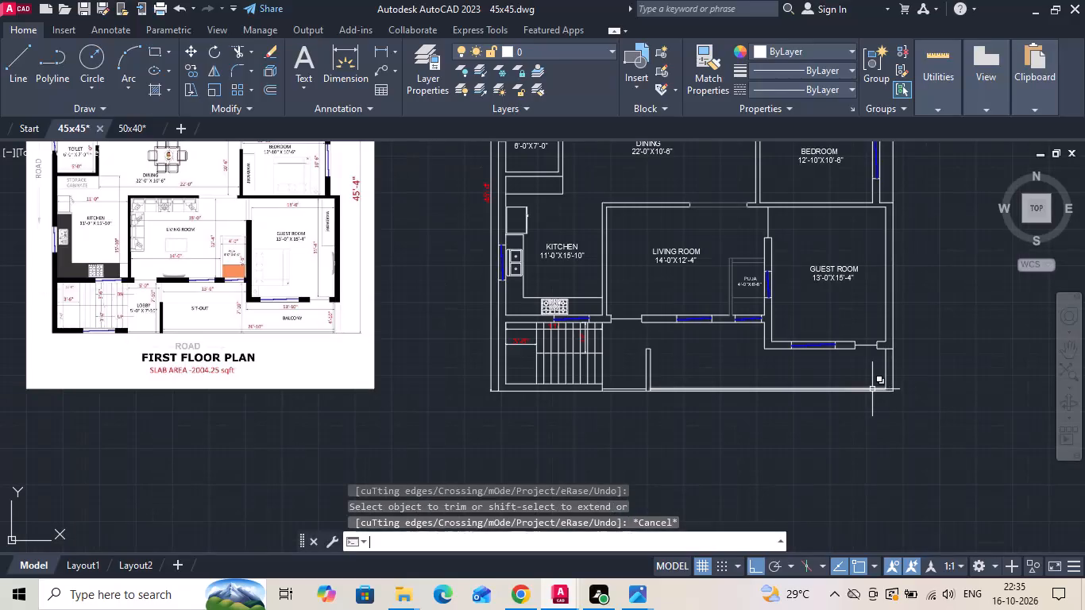
pyautogui.press('x')
pyautogui.press('space')
pyautogui.scroll(2, 874, 381)
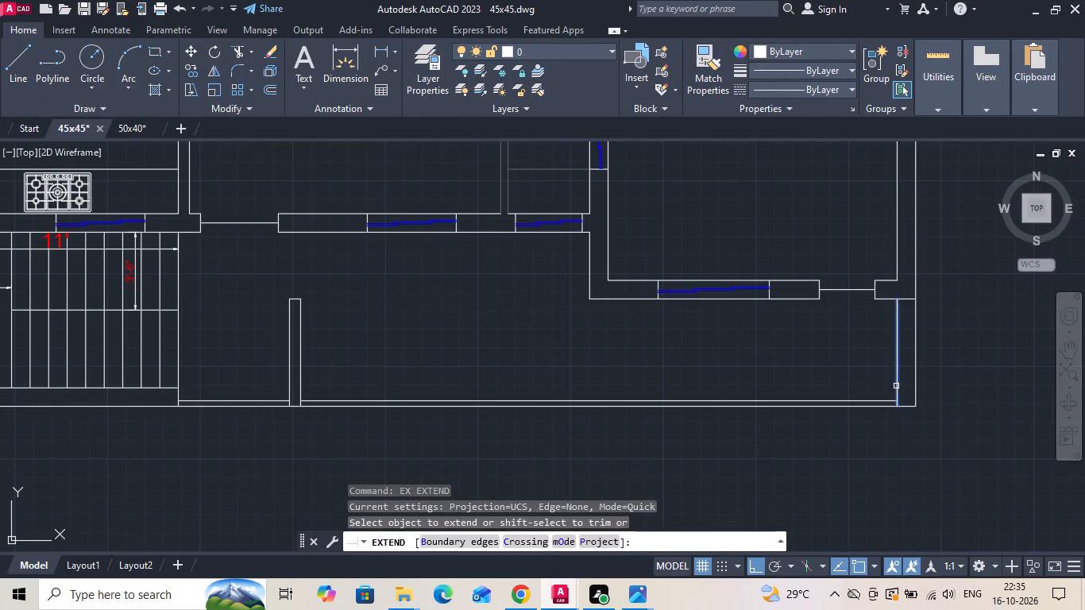
pyautogui.click(896, 386)
pyautogui.press('Escape')
# Copy the living room label into the sit-out area south of the living room.
pyautogui.scroll(-3, 845, 383)
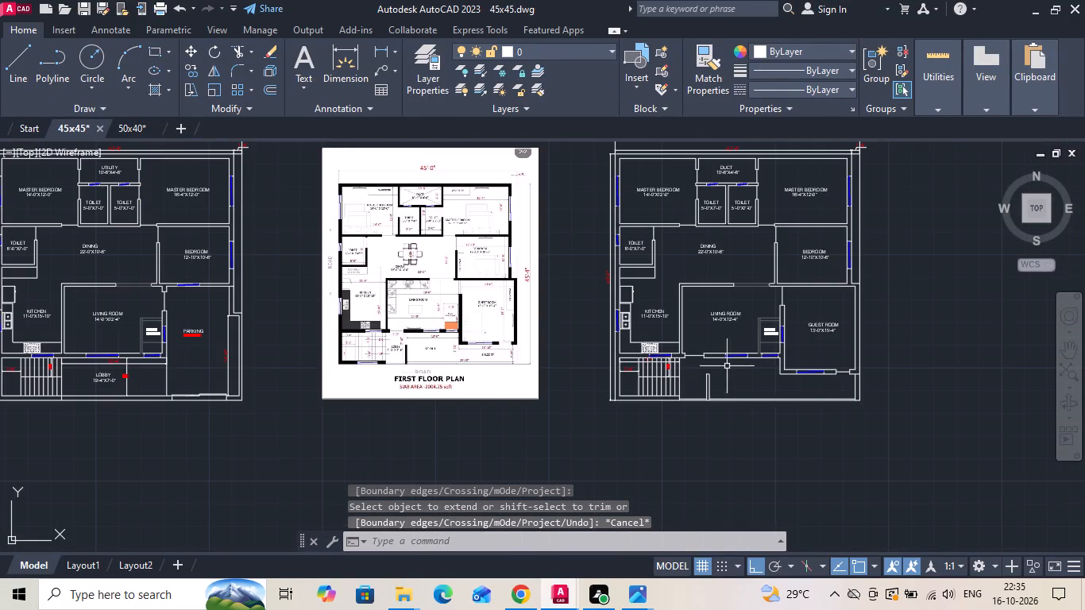
pyautogui.scroll(1, 701, 366)
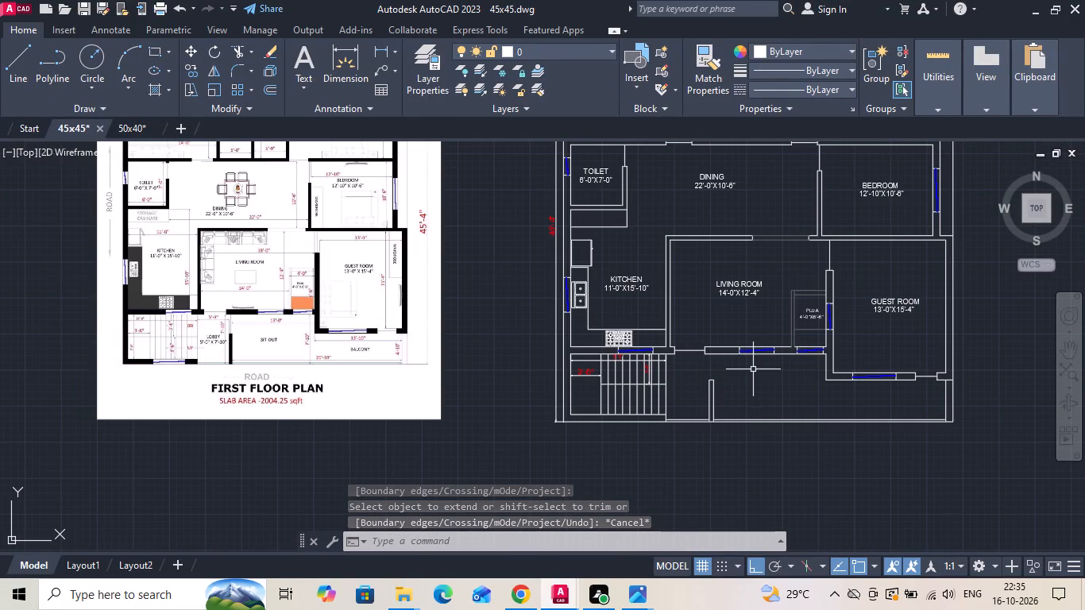
pyautogui.click(747, 296)
pyautogui.rightClick(742, 291)
pyautogui.click(772, 313)
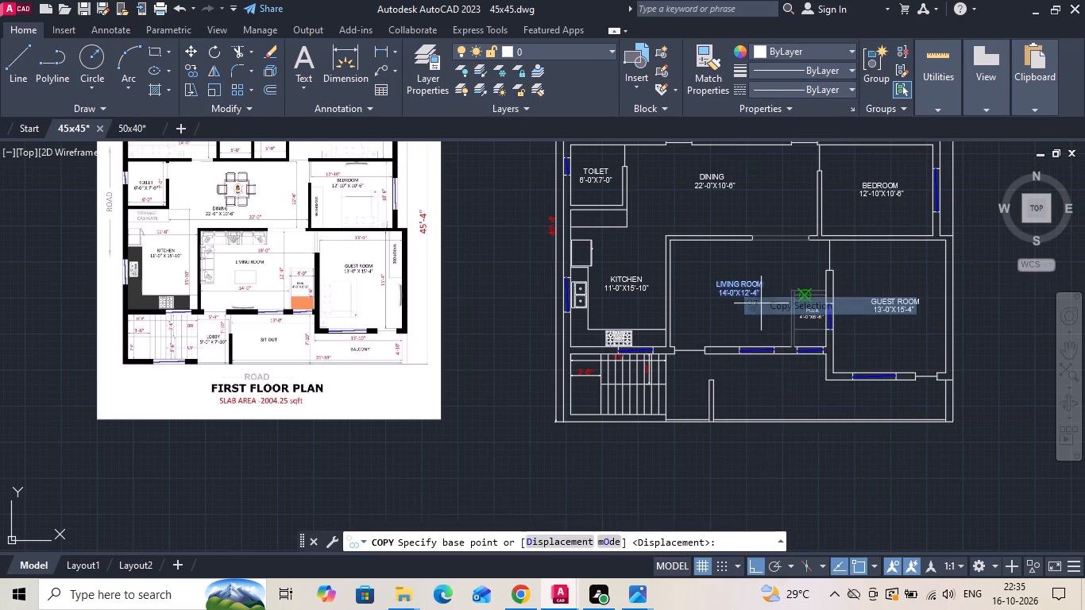
pyautogui.moveTo(761, 303); pyautogui.dragTo(756, 357)
pyautogui.press('F8')
pyautogui.scroll(1, 779, 399)
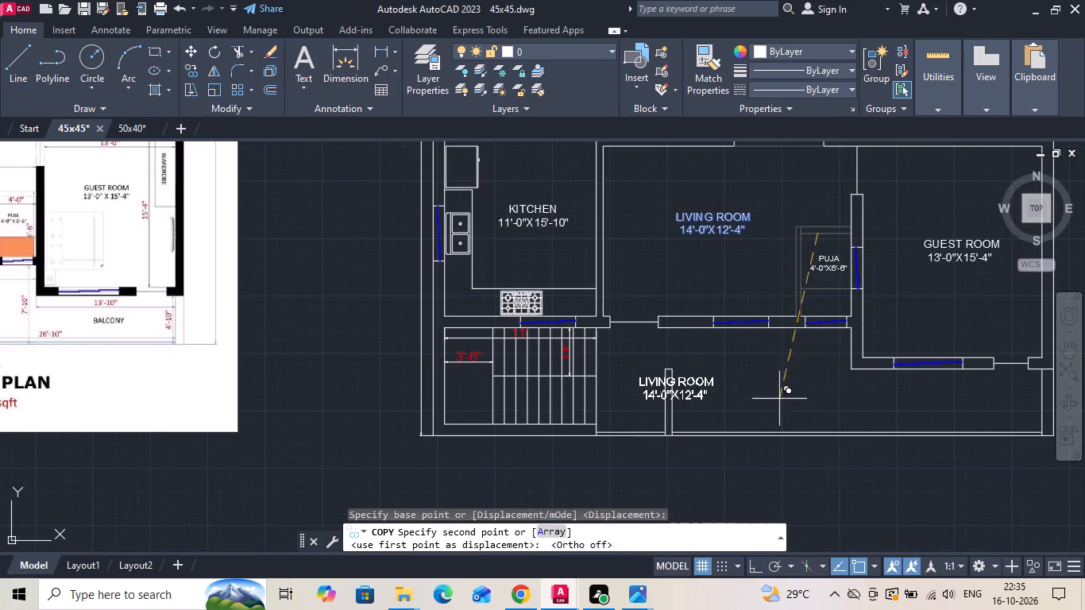
pyautogui.click(863, 400)
pyautogui.press('Escape')
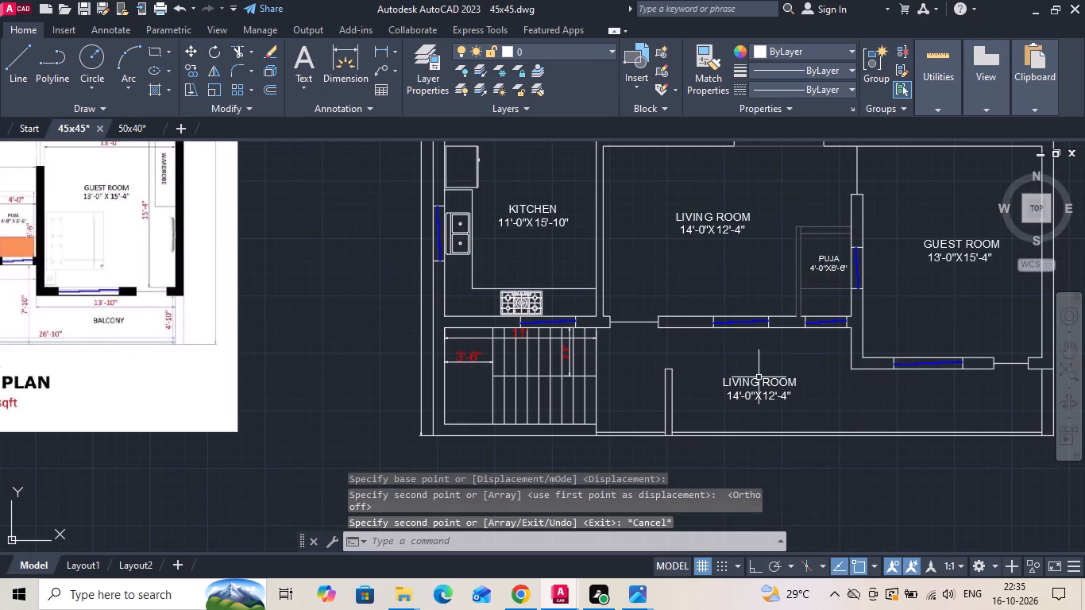
# Change the room name in the copied label south of the living room to SITOUT, on its own line.
pyautogui.moveTo(234, 376); pyautogui.dragTo(396, 376, button='middle')
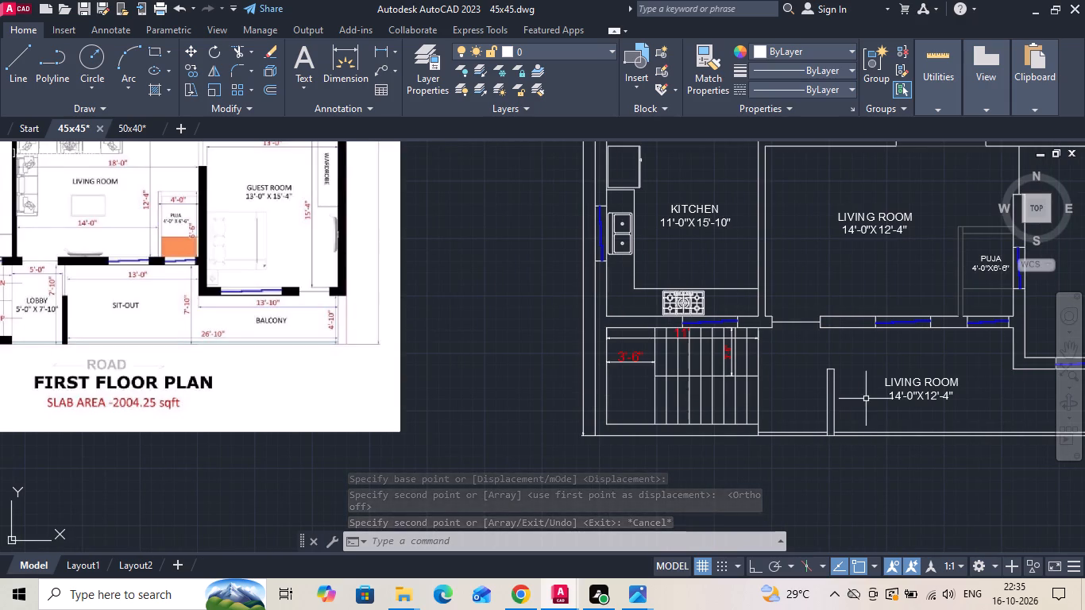
pyautogui.moveTo(866, 399); pyautogui.dragTo(709, 398, button='middle')
pyautogui.scroll(1, 852, 403)
pyautogui.doubleClick(745, 367)
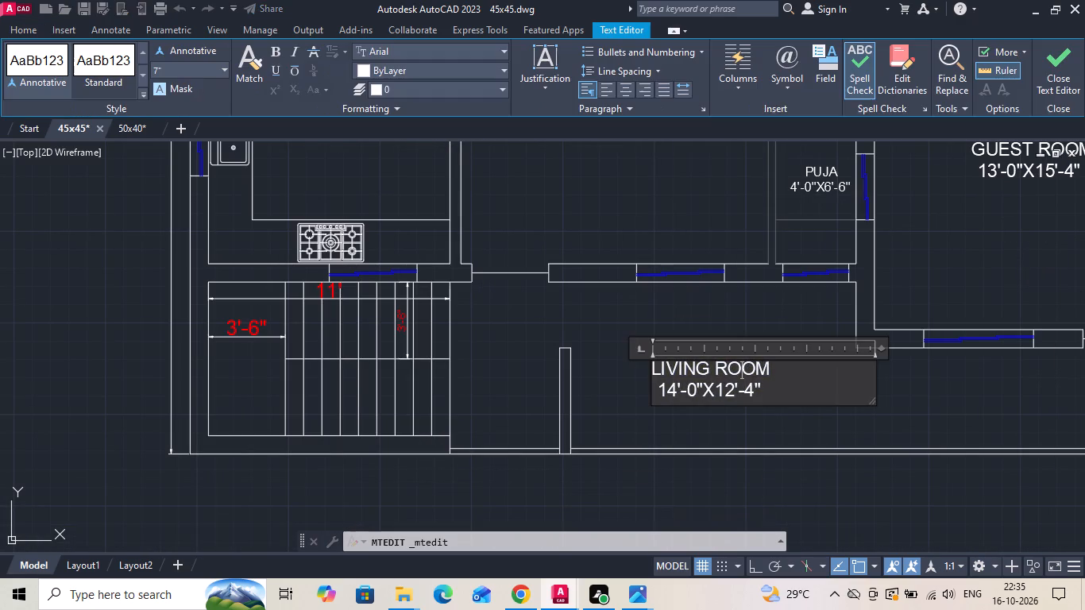
pyautogui.moveTo(778, 374); pyautogui.dragTo(502, 370)
pyautogui.press('BackSpace')
pyautogui.write('SIO')
pyautogui.press('BackSpace')
pyautogui.press('BackSpace')
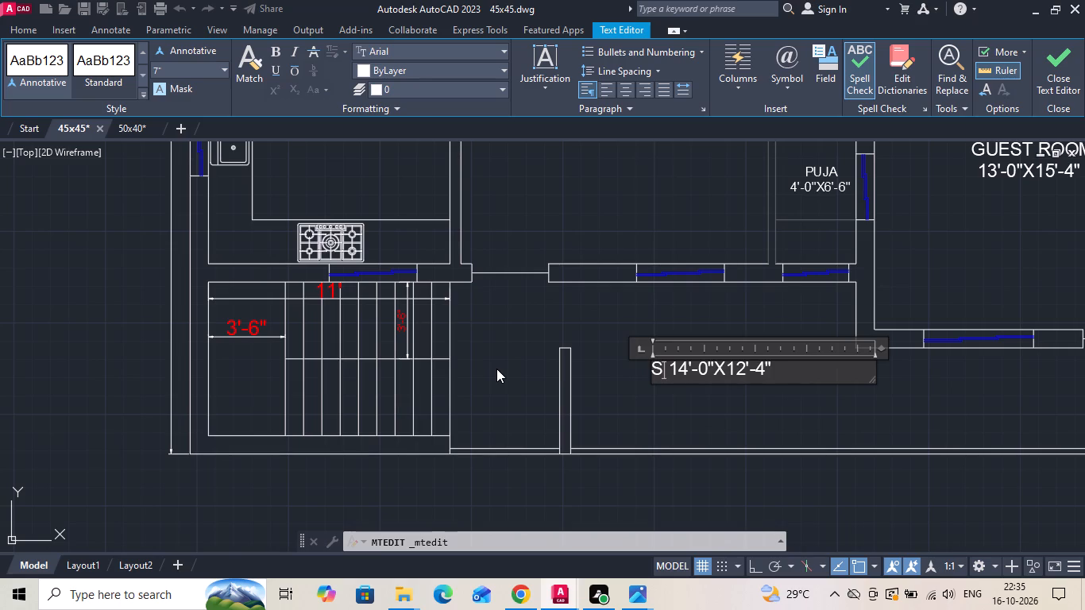
pyautogui.write('ITOUT')
pyautogui.press('Return')
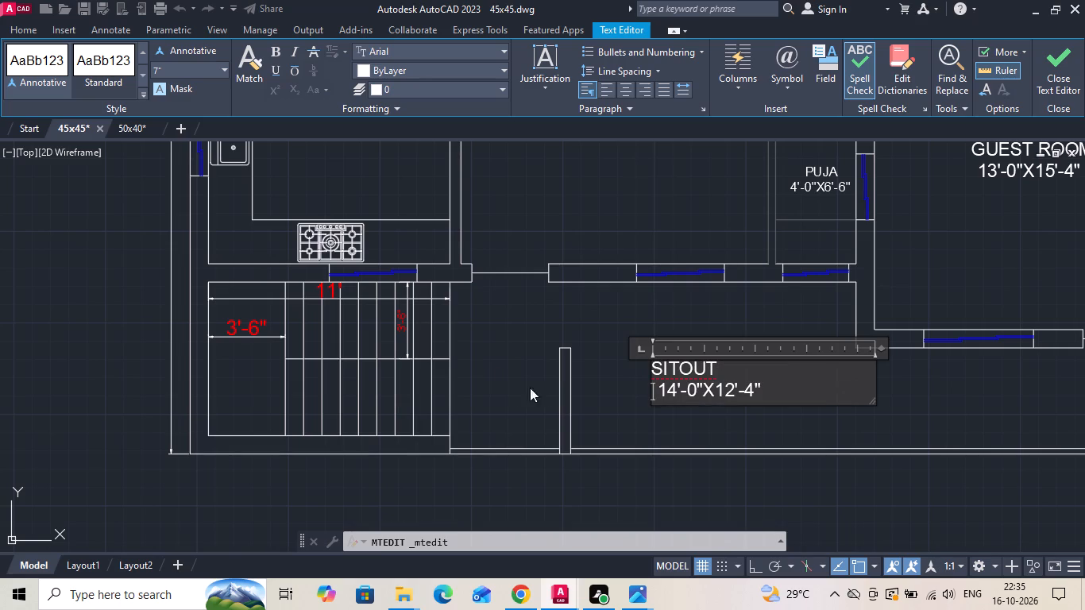
# Set the sit-out label's size to 13'-0"X7'-0" and adjust the leading spaces to align its two lines.
pyautogui.click(662, 390)
pyautogui.press('BackSpace')
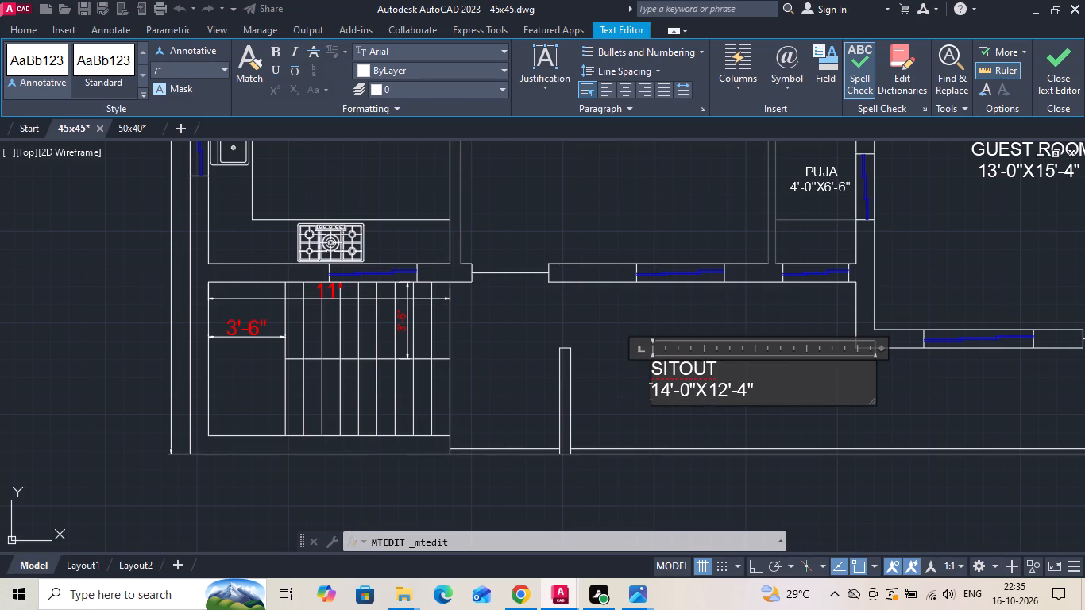
pyautogui.click(668, 394)
pyautogui.press('BackSpace')
pyautogui.press('3')
pyautogui.scroll(-2, 723, 413)
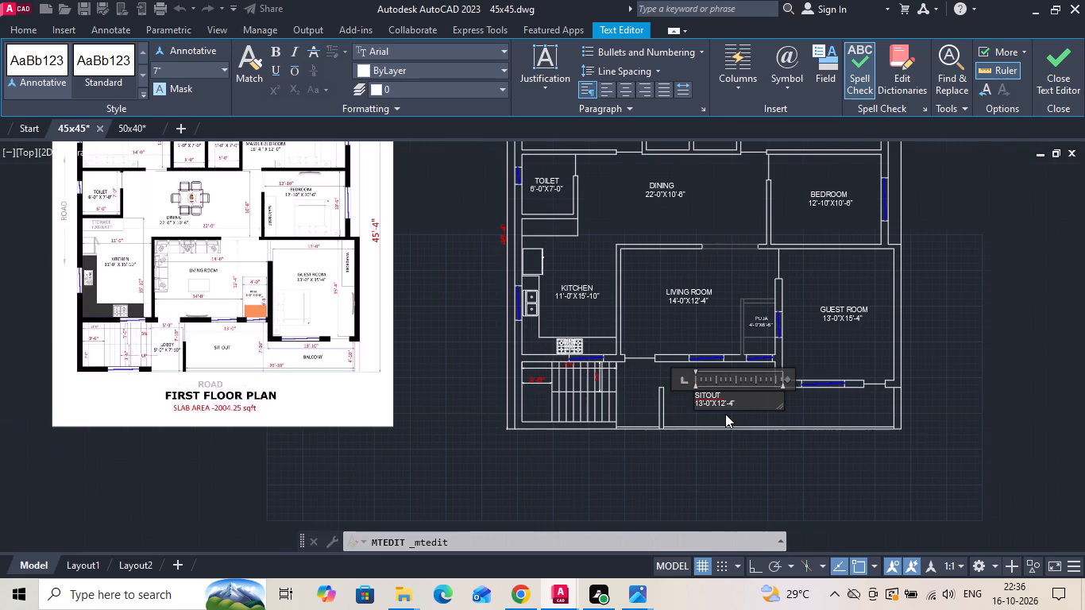
pyautogui.scroll(1, 307, 329)
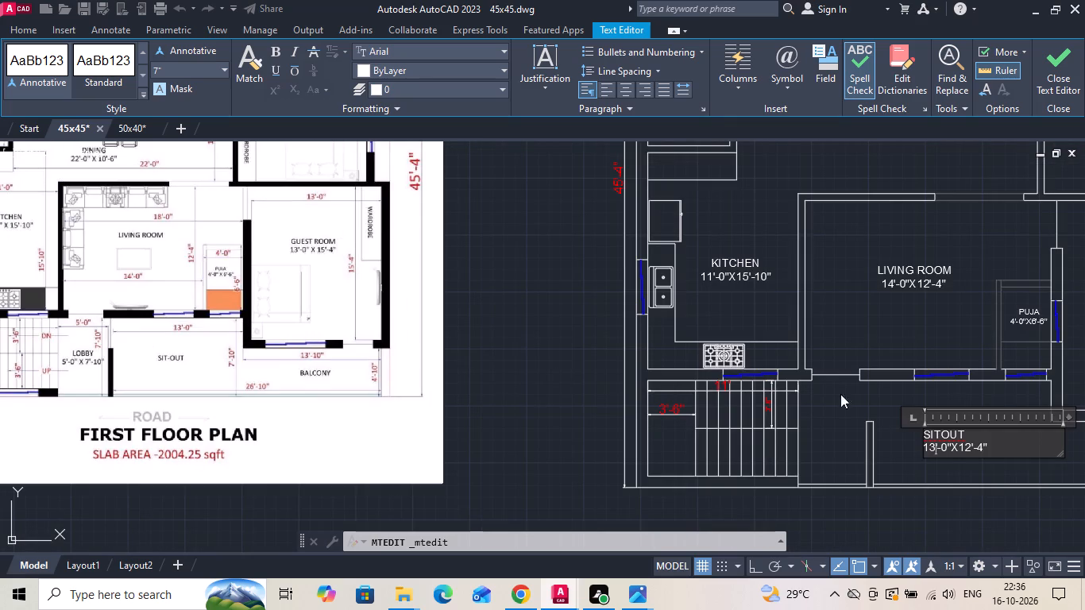
pyautogui.scroll(2, 967, 421)
pyautogui.click(971, 480)
pyautogui.press('BackSpace')
pyautogui.press('BackSpace')
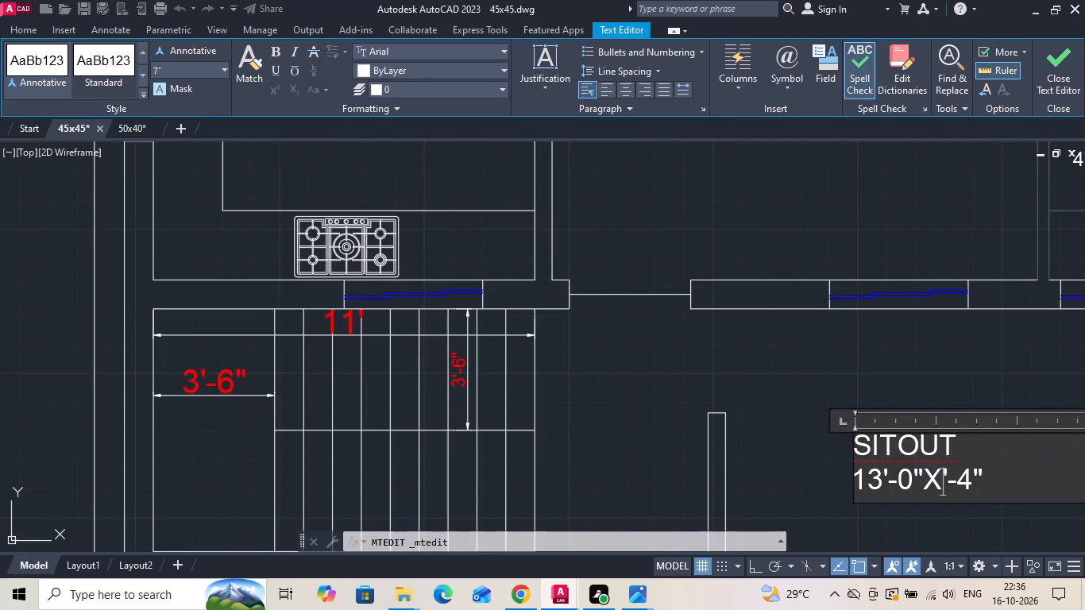
pyautogui.press('7')
pyautogui.click(985, 485)
pyautogui.press('BackSpace')
pyautogui.press('0')
pyautogui.click(859, 448)
pyautogui.press('space')
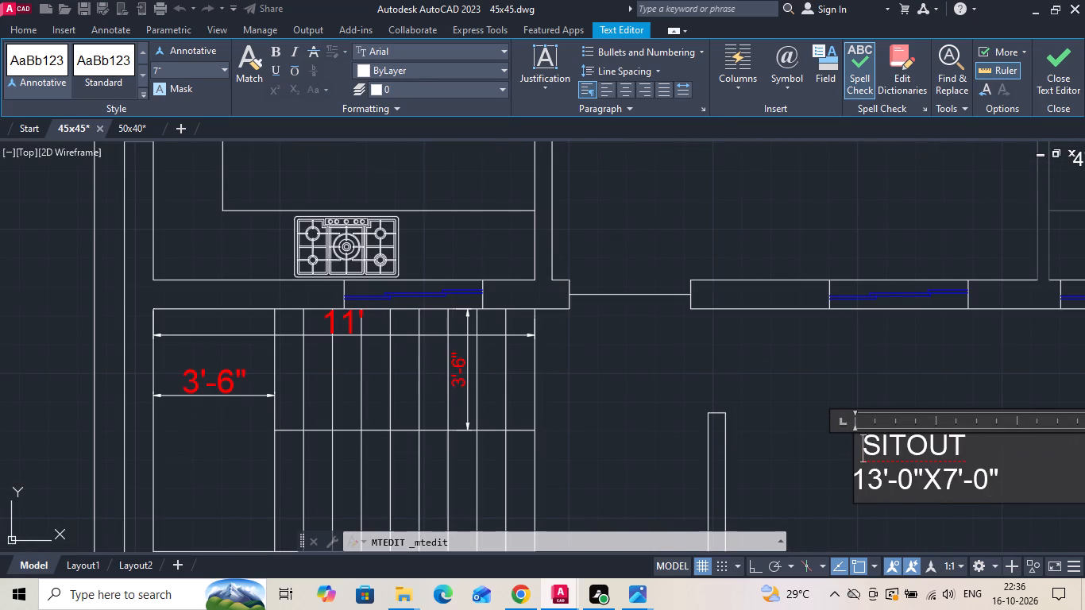
pyautogui.click(823, 392)
# Copy the SITOUT label into the balcony area south of the guest room.
pyautogui.scroll(-2, 828, 417)
pyautogui.click(861, 435)
pyautogui.rightClick(861, 435)
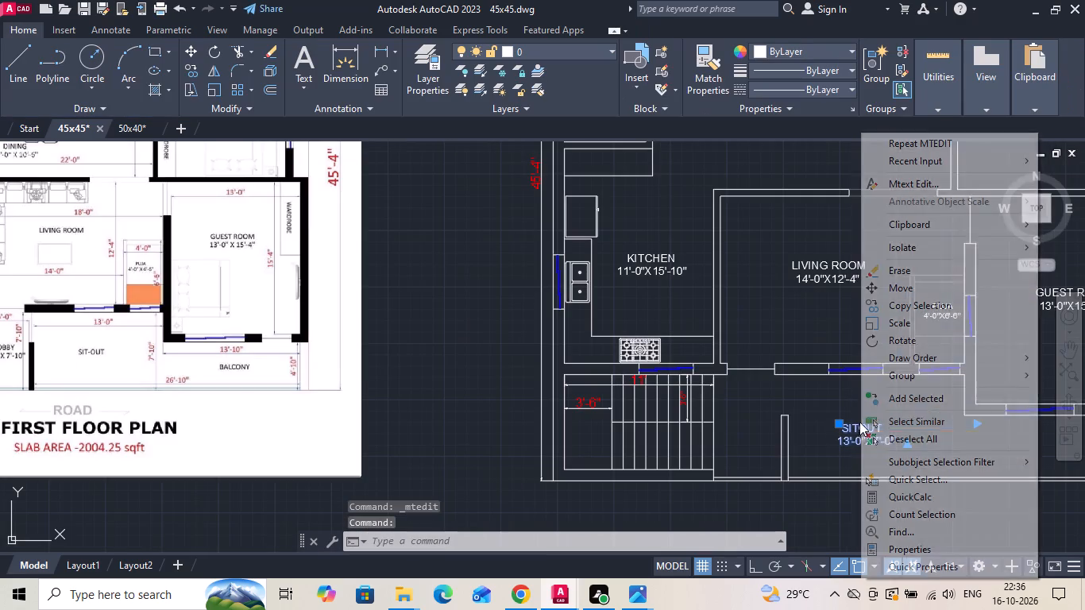
pyautogui.click(932, 308)
pyautogui.moveTo(863, 417); pyautogui.dragTo(427, 400, button='middle')
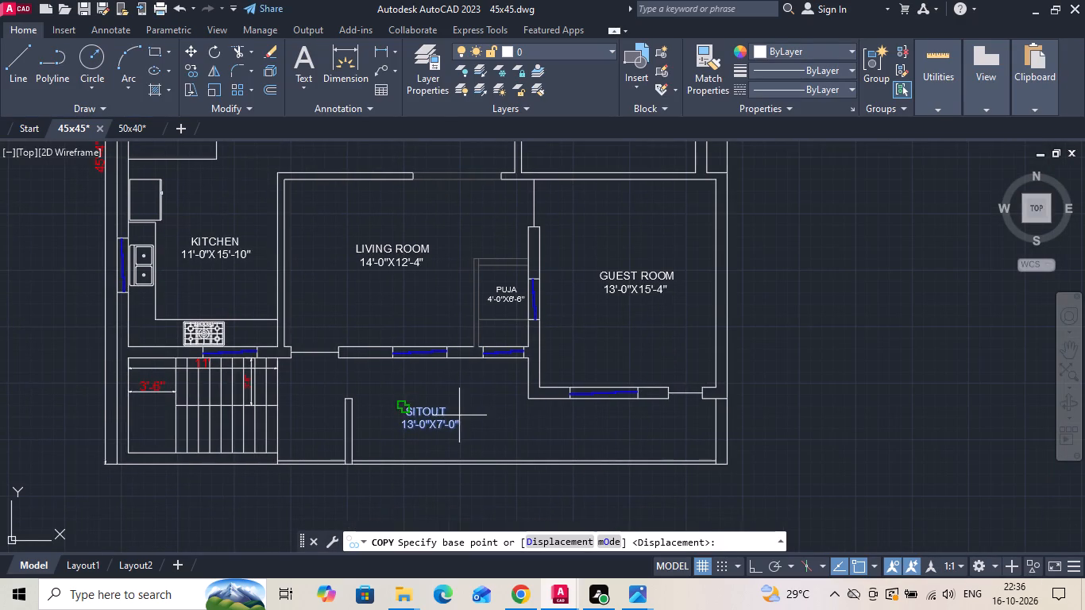
pyautogui.moveTo(462, 416); pyautogui.dragTo(519, 435)
pyautogui.scroll(1, 627, 428)
pyautogui.click(593, 409)
pyautogui.press('Escape')
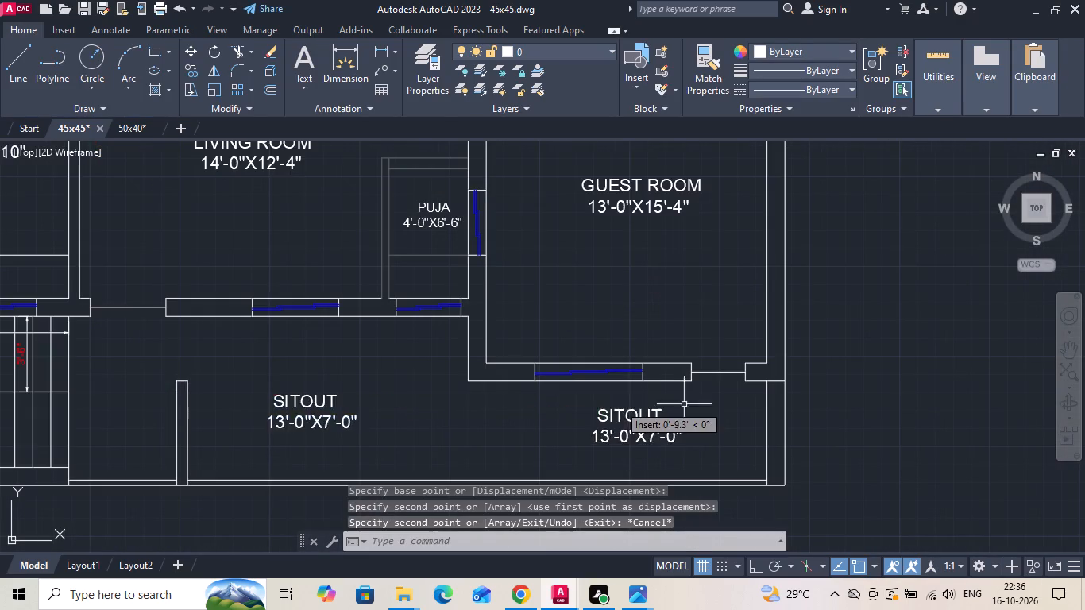
# Set the size line of the copied label in the balcony area to 13'-10"X4'-10".
pyautogui.scroll(-2, 714, 406)
pyautogui.scroll(2, 102, 367)
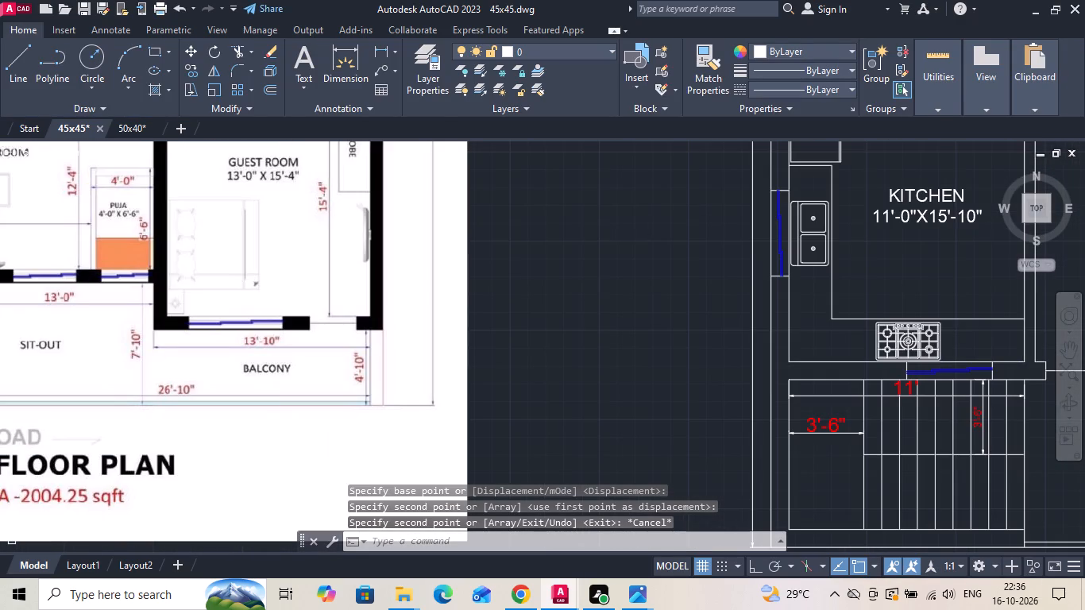
pyautogui.scroll(-2, 110, 308)
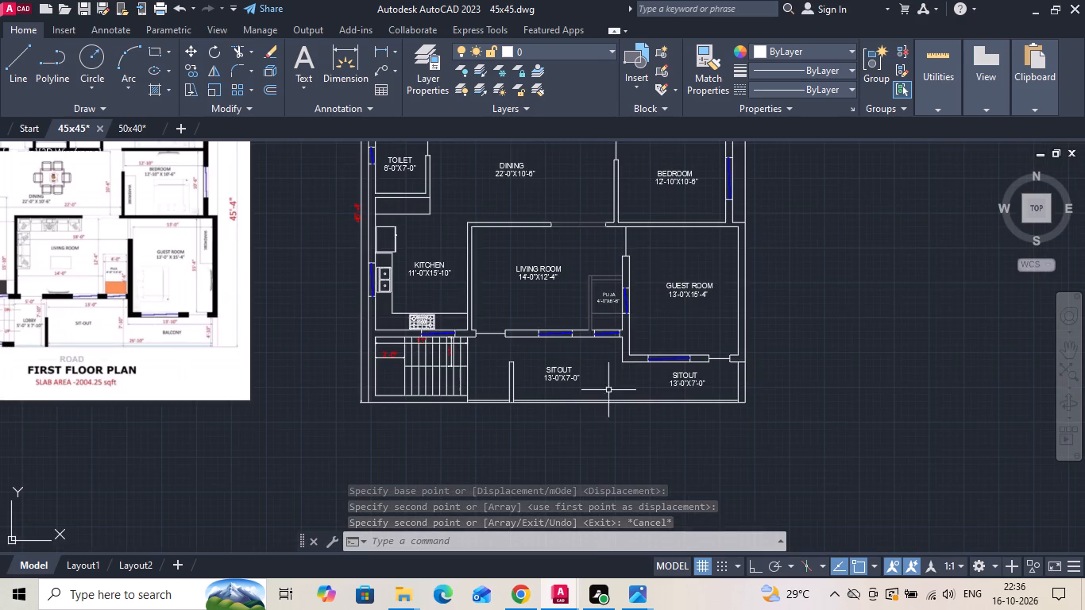
pyautogui.scroll(2, 709, 380)
pyautogui.doubleClick(654, 372)
pyautogui.scroll(2, 654, 372)
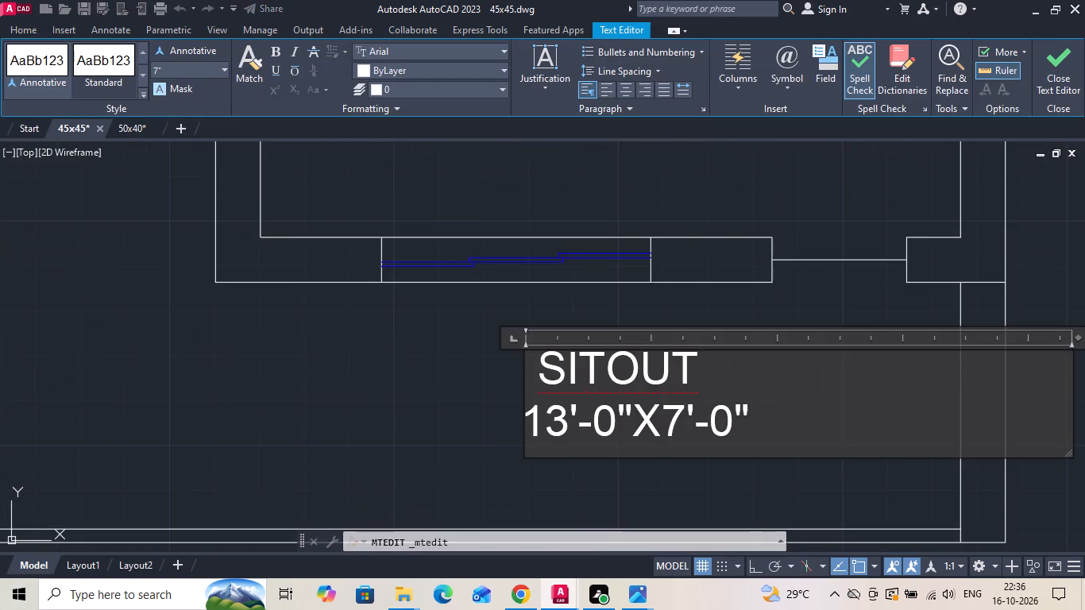
pyautogui.click(600, 416)
pyautogui.press('1')
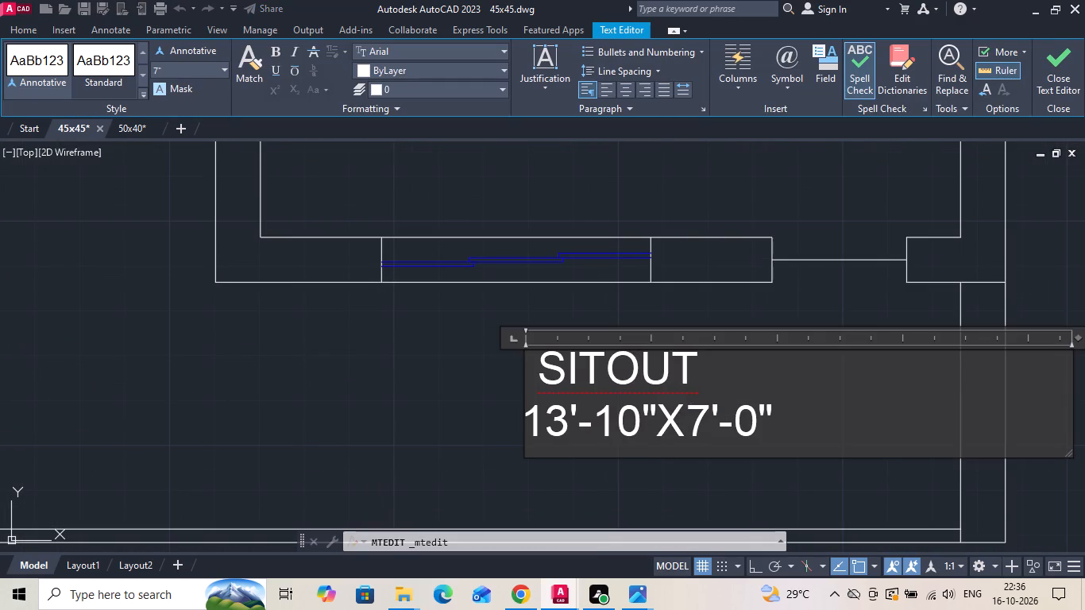
pyautogui.click(700, 433)
pyautogui.press('BackSpace')
pyautogui.press('4')
pyautogui.click(743, 418)
pyautogui.press('1')
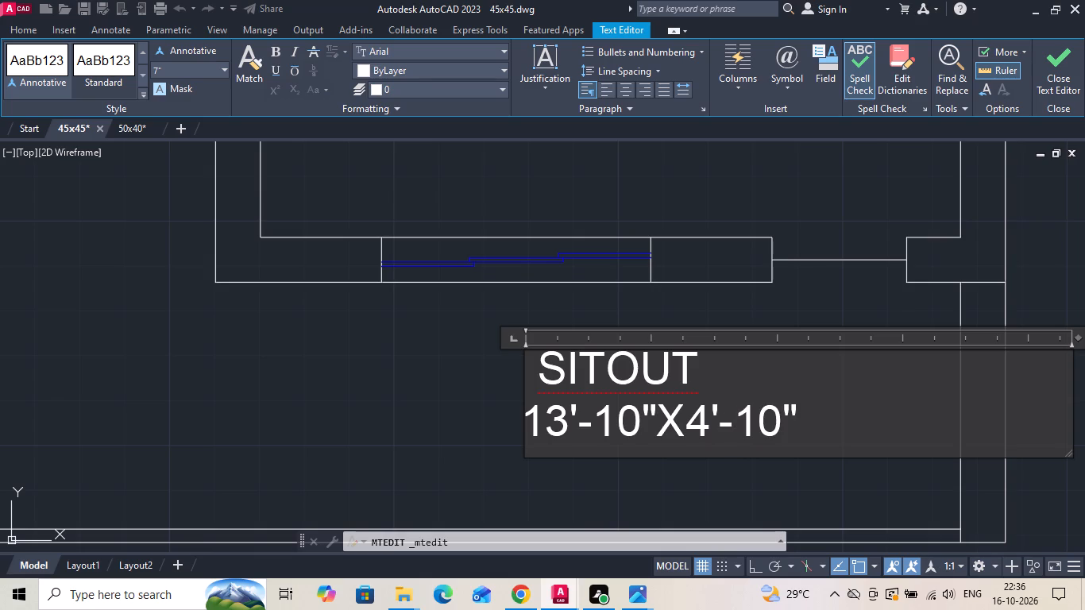
# Change the room name in the copied label south of the guest room to BALCONY, on its own line, indented by two spaces.
pyautogui.moveTo(722, 371); pyautogui.dragTo(365, 334)
pyautogui.press('BackSpace')
pyautogui.write('BALCONY')
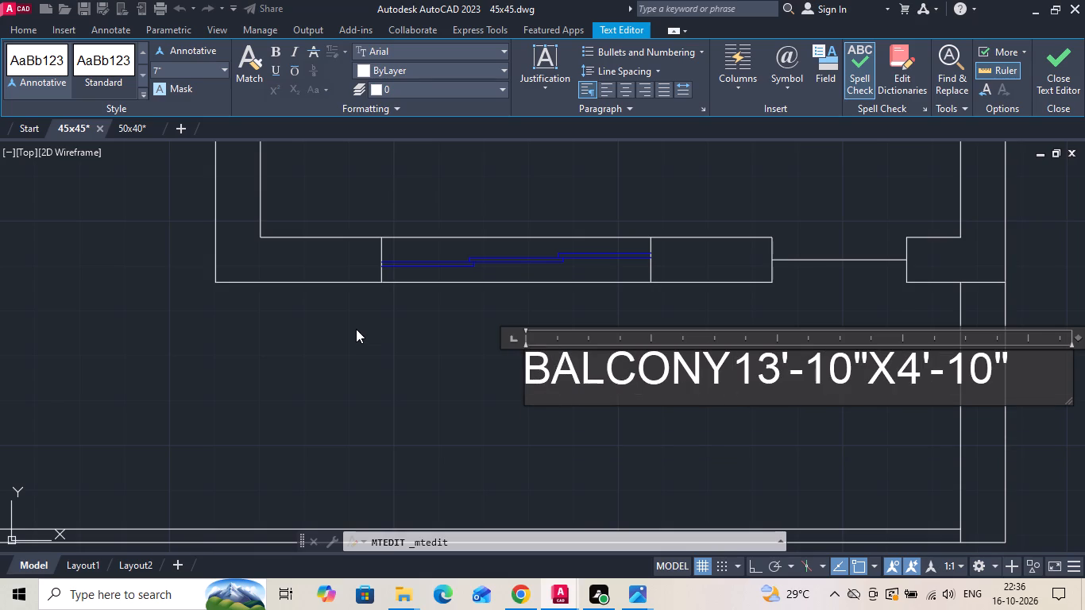
pyautogui.press('Return')
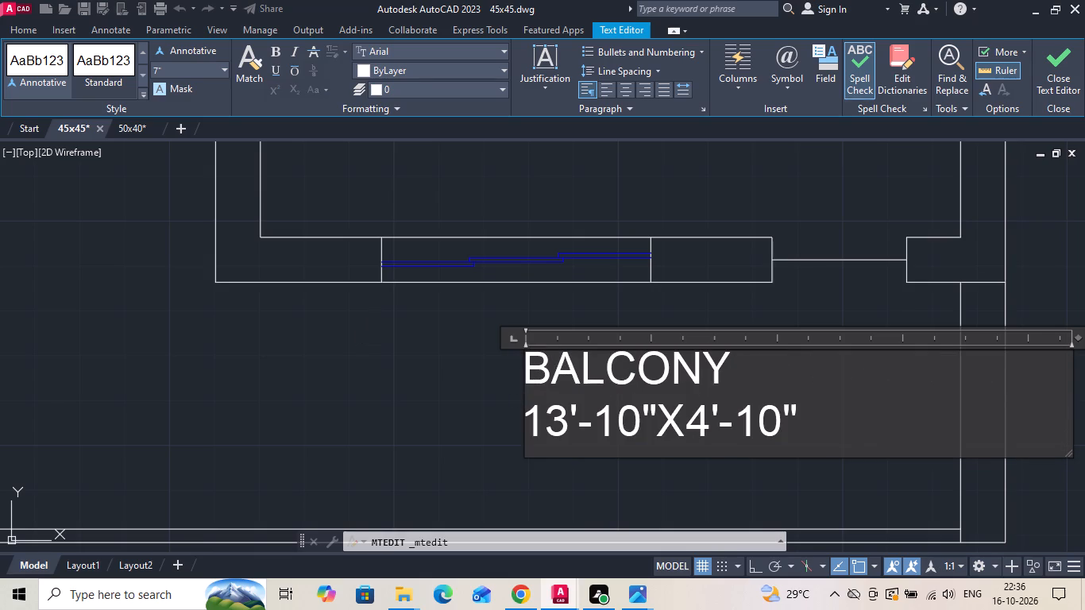
pyautogui.click(529, 376)
pyautogui.press('space')
pyautogui.press('space')
pyautogui.click(377, 391)
# Add linear dimensions for the balcony's width along its north wall and its depth beside the east wall.
pyautogui.scroll(-2, 496, 403)
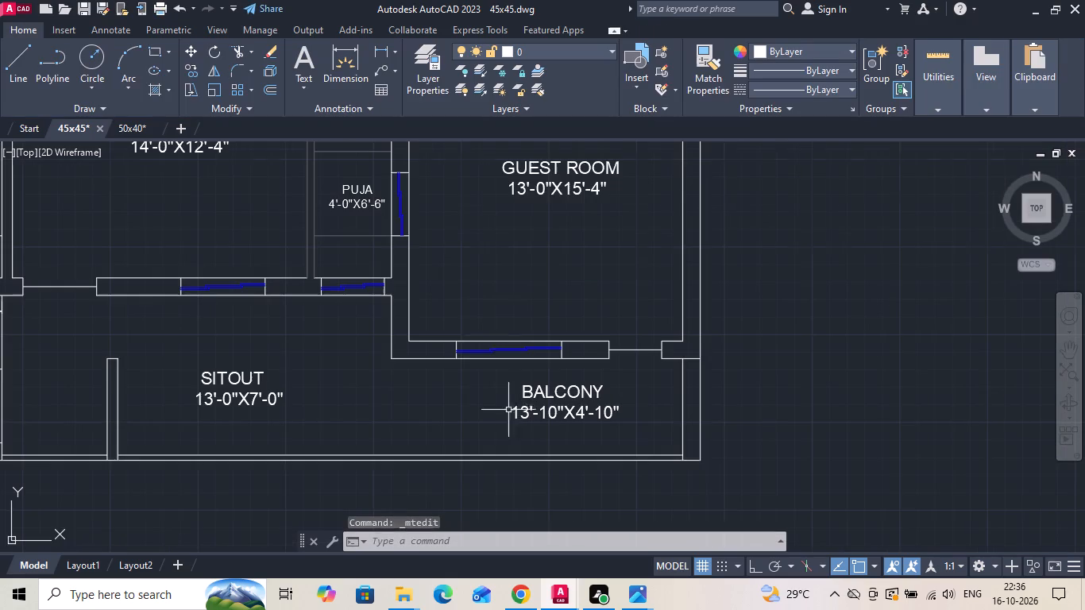
pyautogui.moveTo(474, 382); pyautogui.dragTo(535, 385, button='middle')
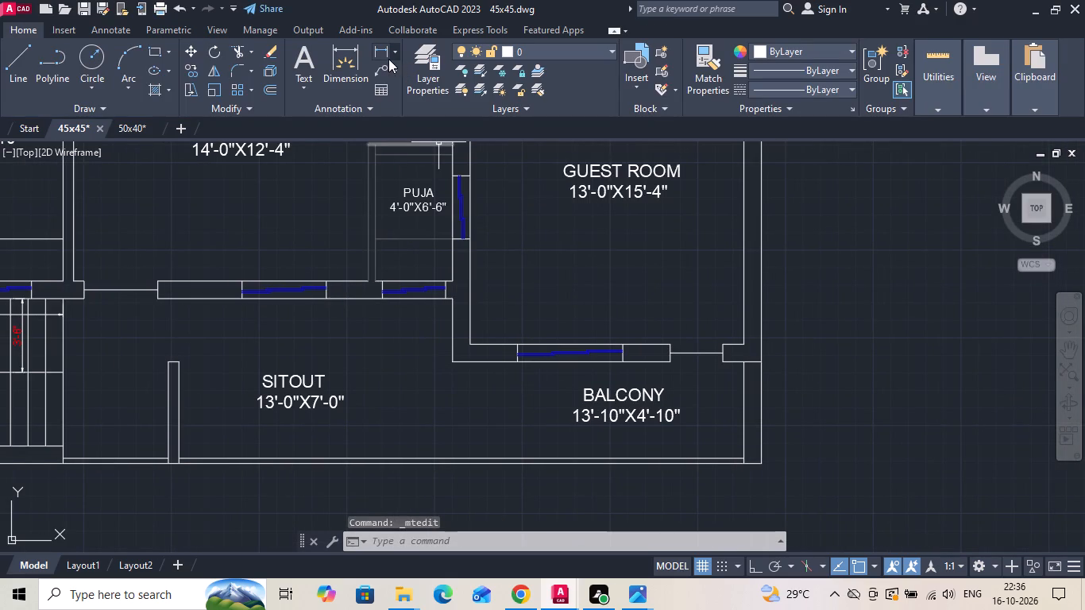
pyautogui.click(376, 51)
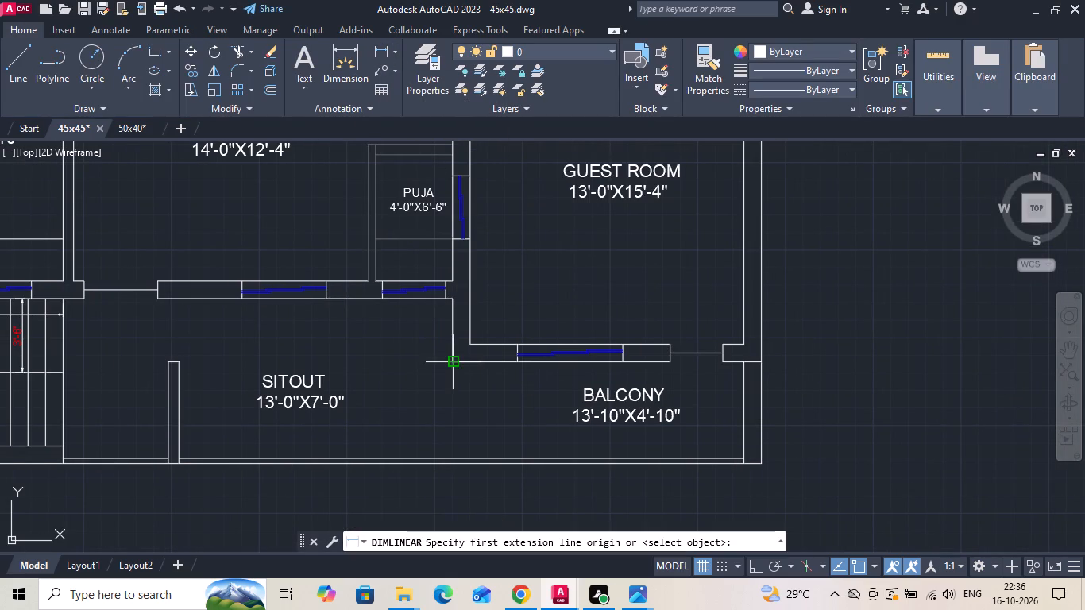
pyautogui.click(451, 361)
pyautogui.click(747, 365)
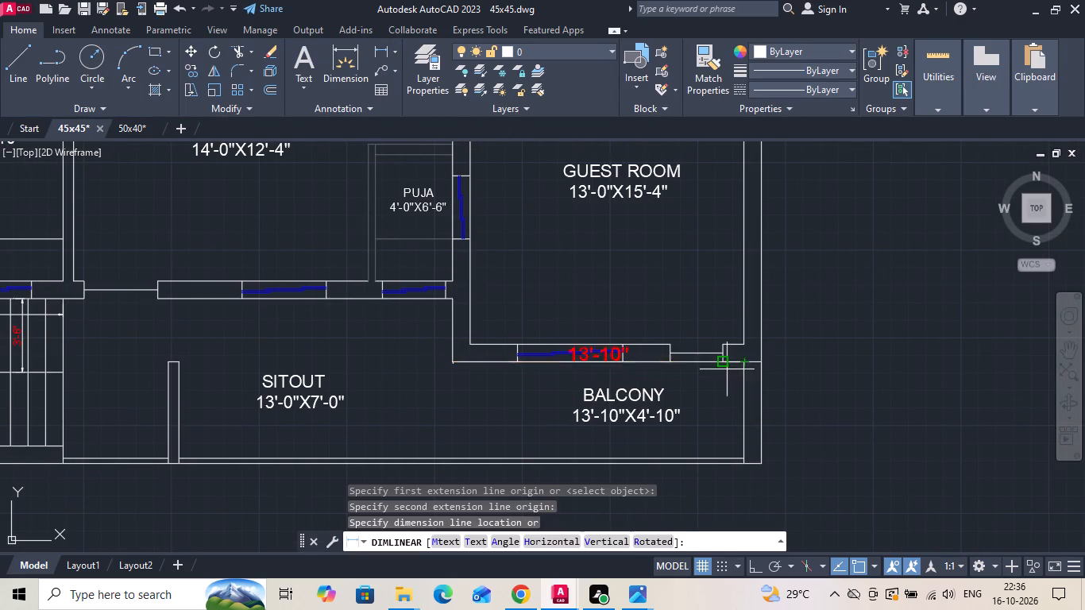
pyautogui.scroll(1, 725, 371)
pyautogui.click(704, 387)
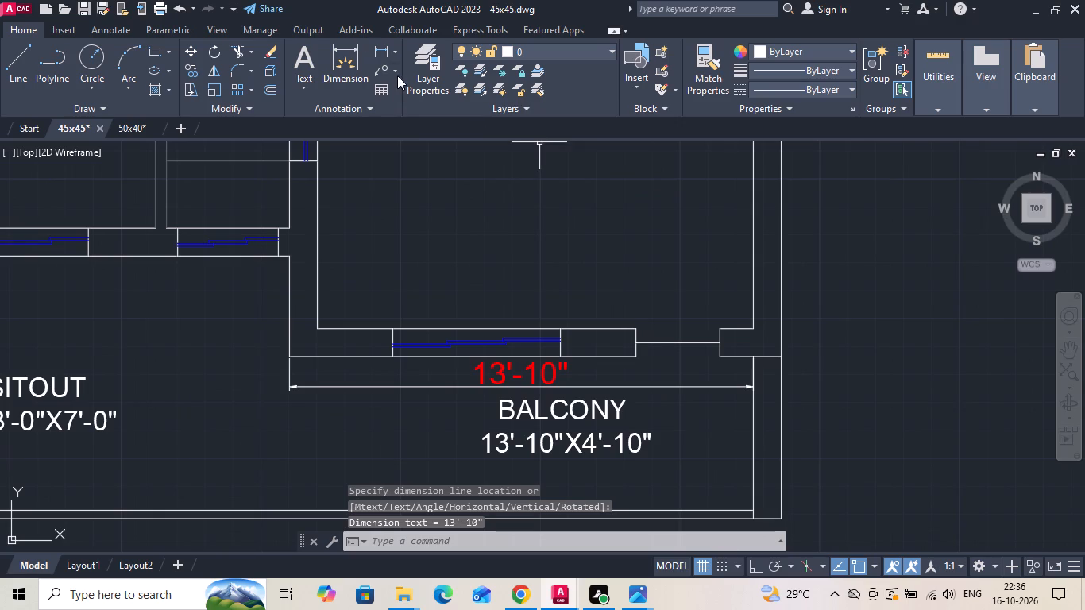
pyautogui.click(377, 54)
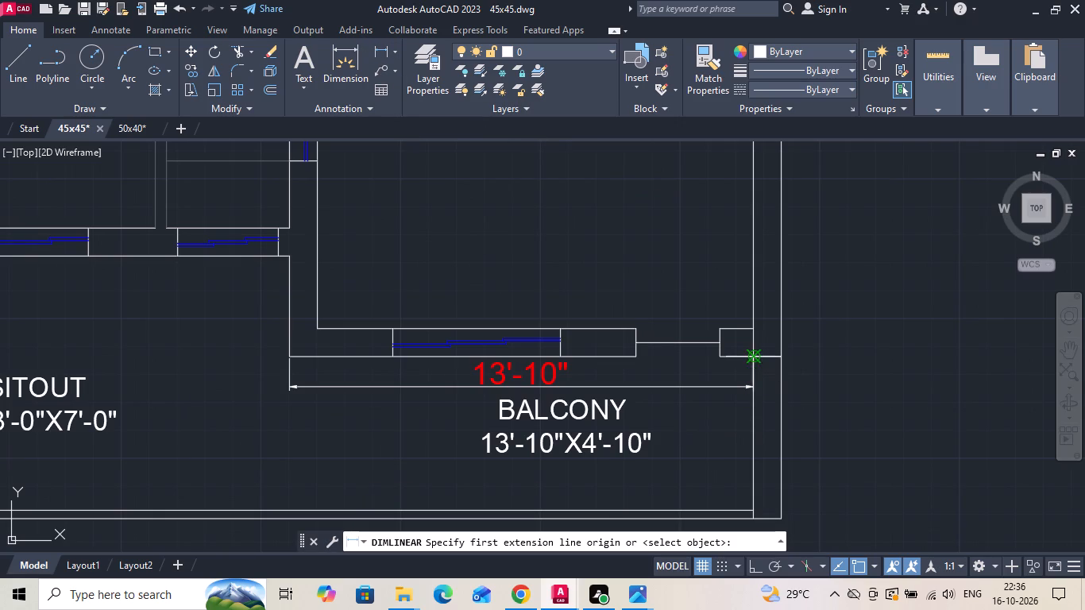
pyautogui.click(755, 359)
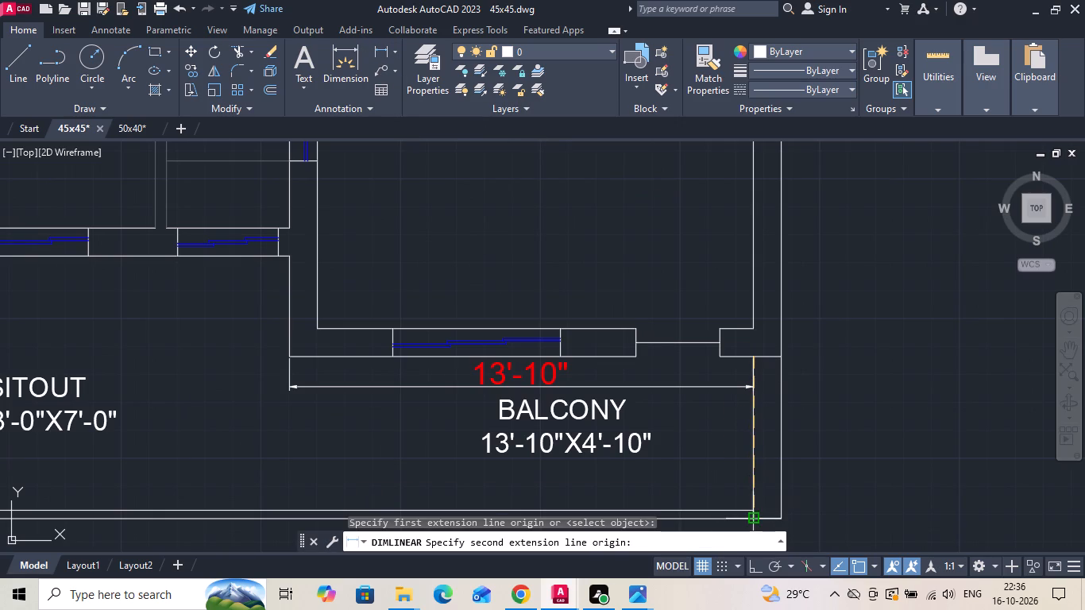
pyautogui.click(755, 519)
pyautogui.click(744, 487)
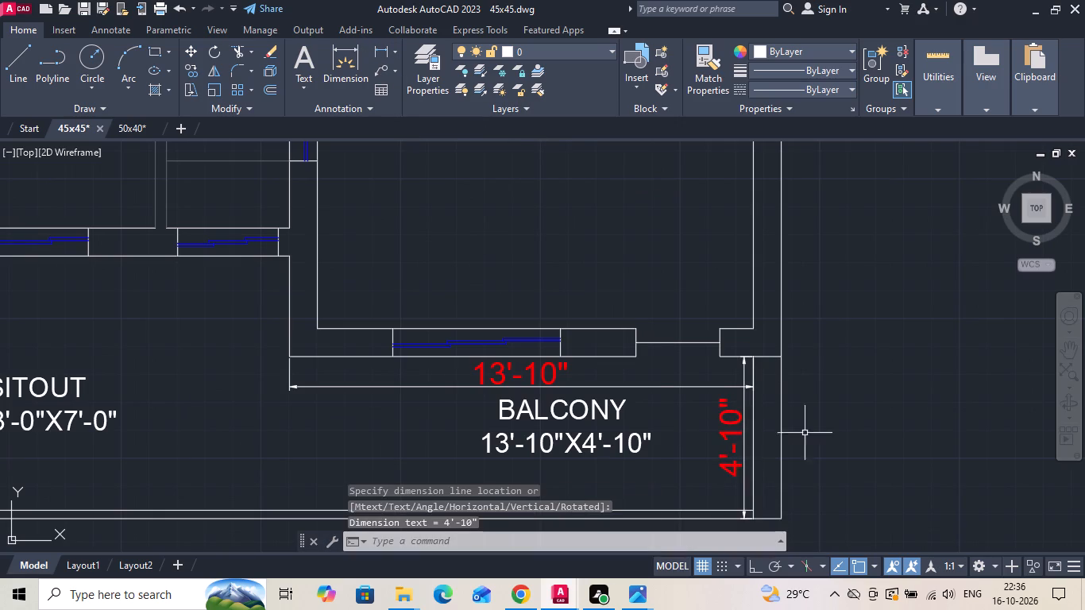
# Add a linear dimension for the sit-out's width, from the short lobby wall to the balcony corner, above the SITOUT label.
pyautogui.scroll(-1, 890, 410)
pyautogui.click(375, 54)
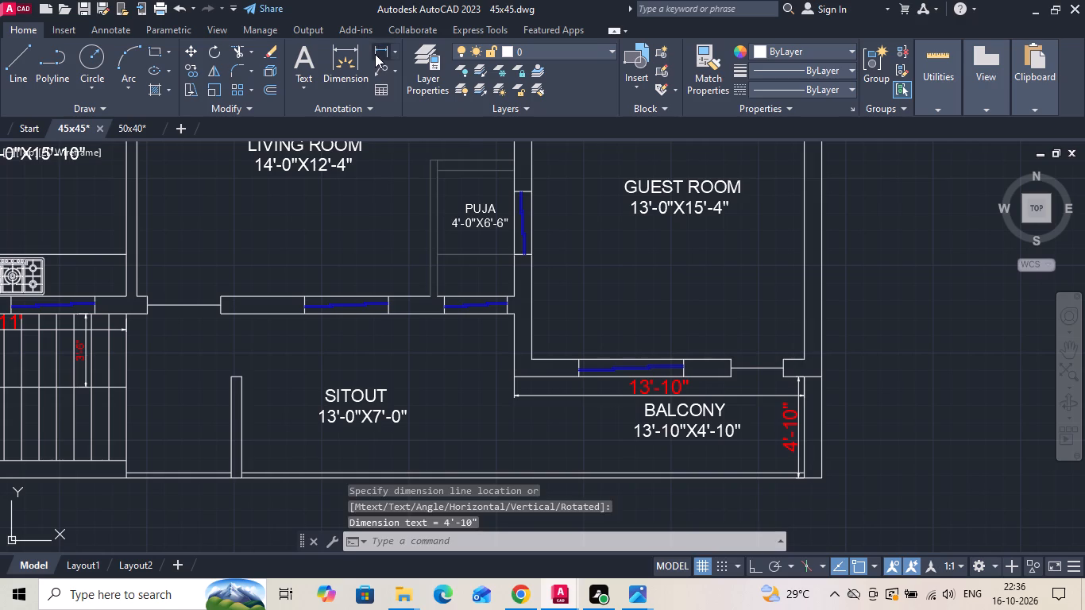
pyautogui.click(243, 376)
pyautogui.click(513, 376)
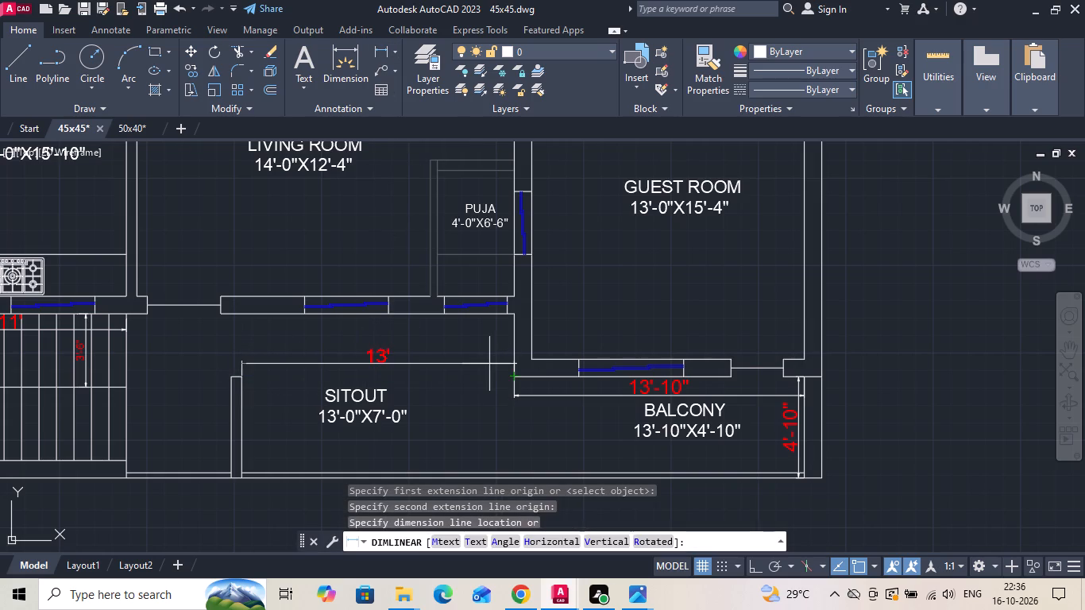
pyautogui.click(489, 364)
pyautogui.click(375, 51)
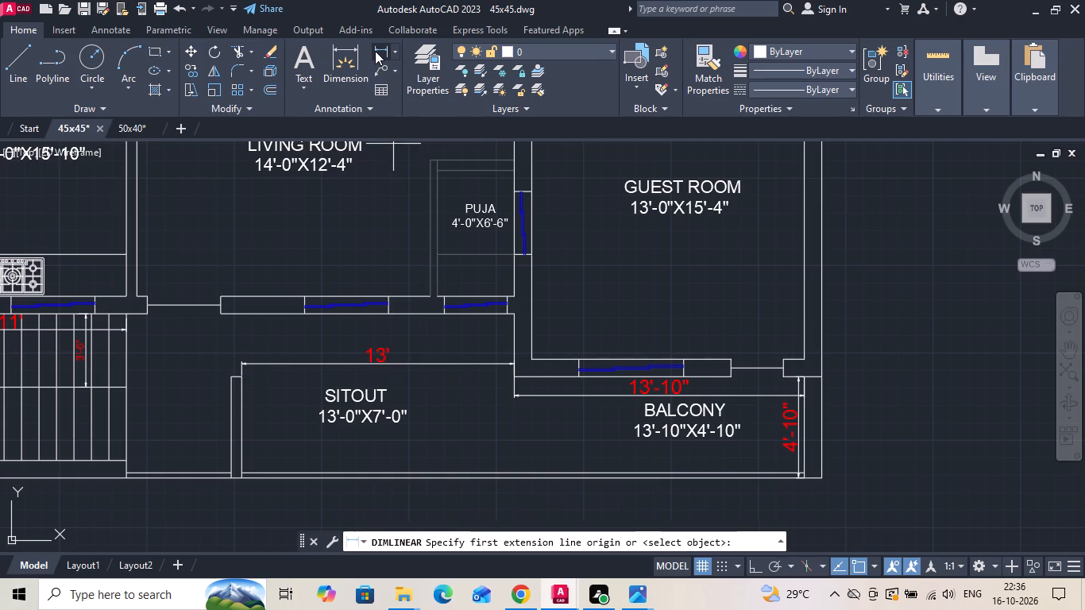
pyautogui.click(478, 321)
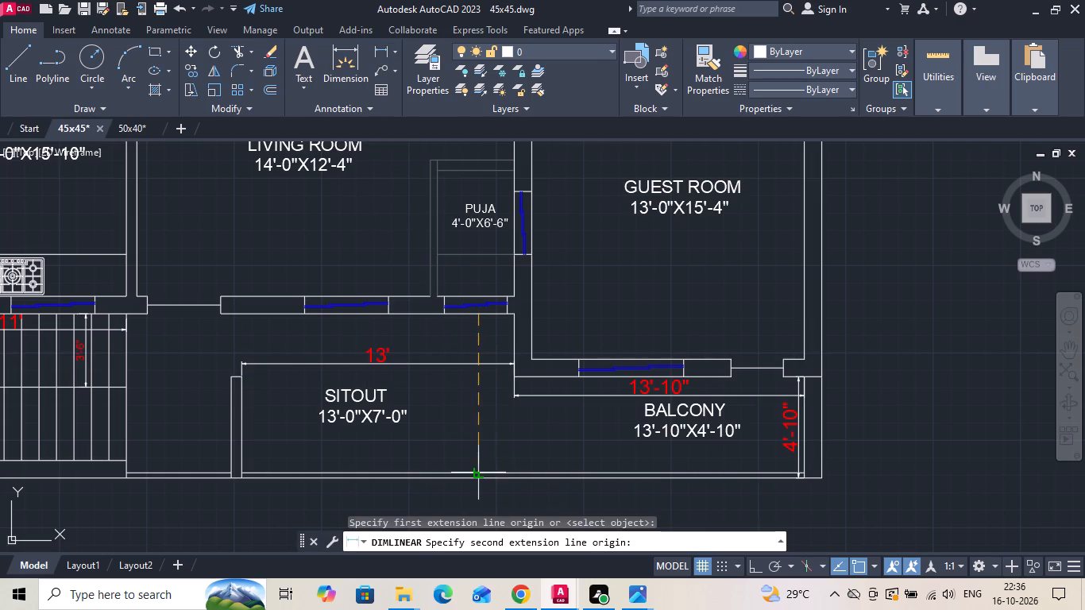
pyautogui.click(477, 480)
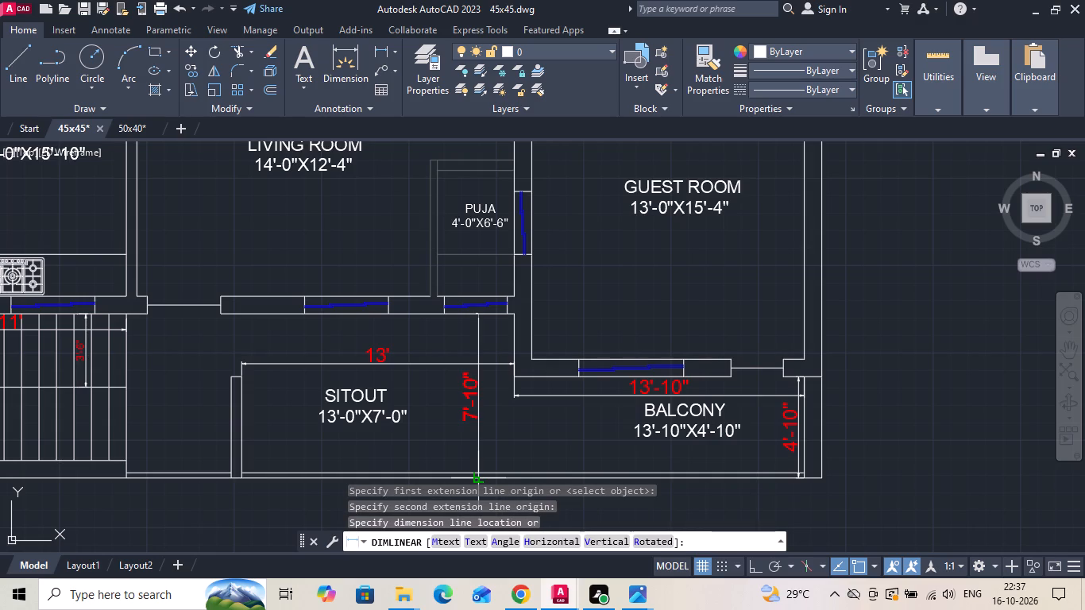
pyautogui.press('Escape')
# Add a vertical linear dimension for the sit-out's depth, from the living room's south wall to the outer front line.
pyautogui.scroll(-2, 632, 412)
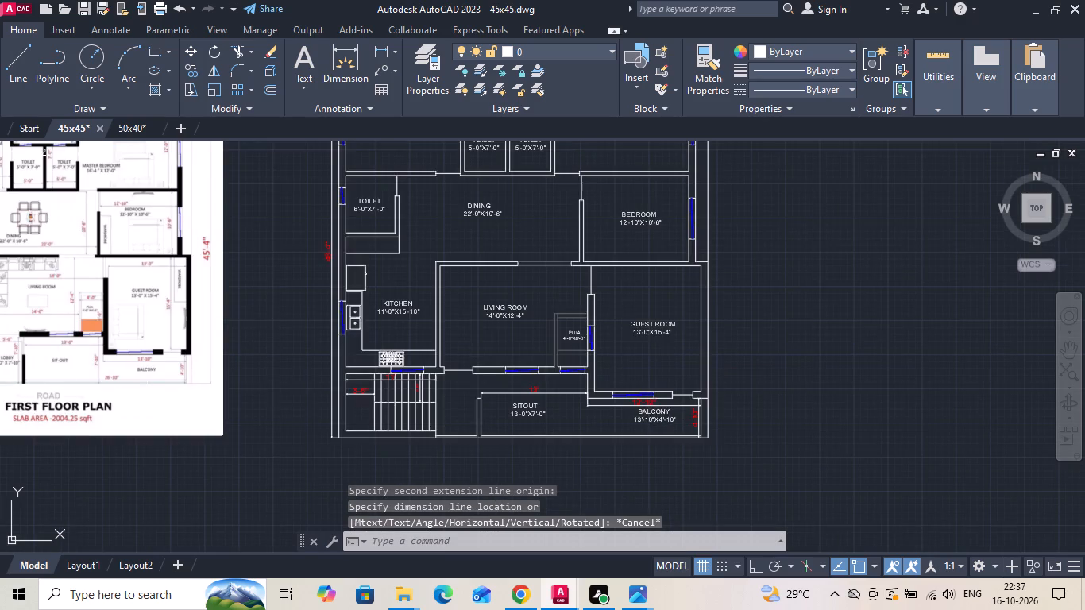
pyautogui.scroll(2, 10, 367)
pyautogui.press('space')
pyautogui.scroll(-2, 10, 367)
pyautogui.scroll(1, 603, 403)
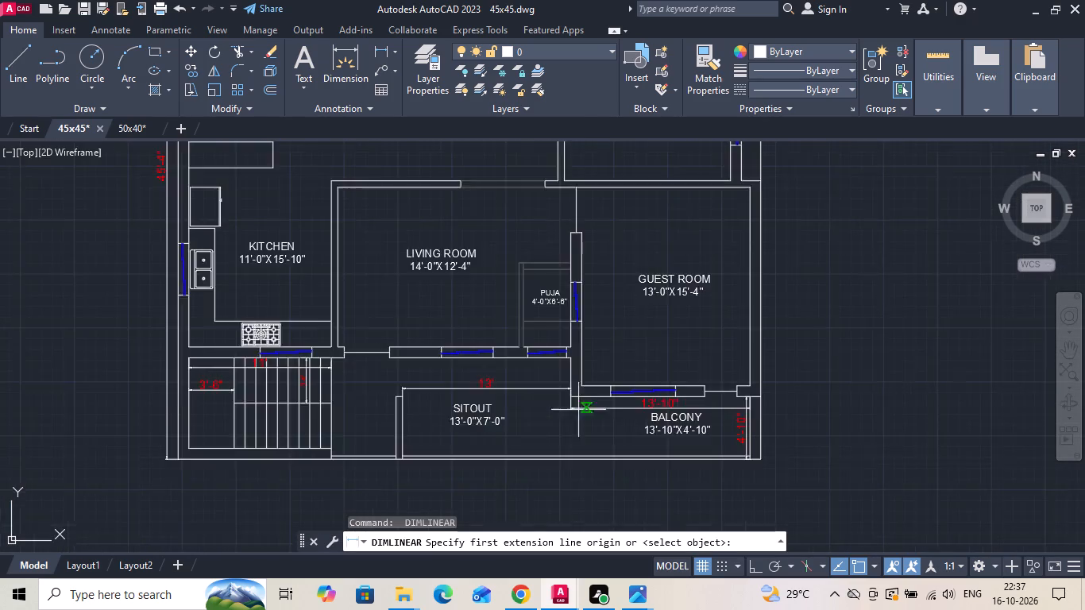
pyautogui.scroll(1, 571, 411)
pyautogui.click(552, 330)
pyautogui.scroll(1, 553, 480)
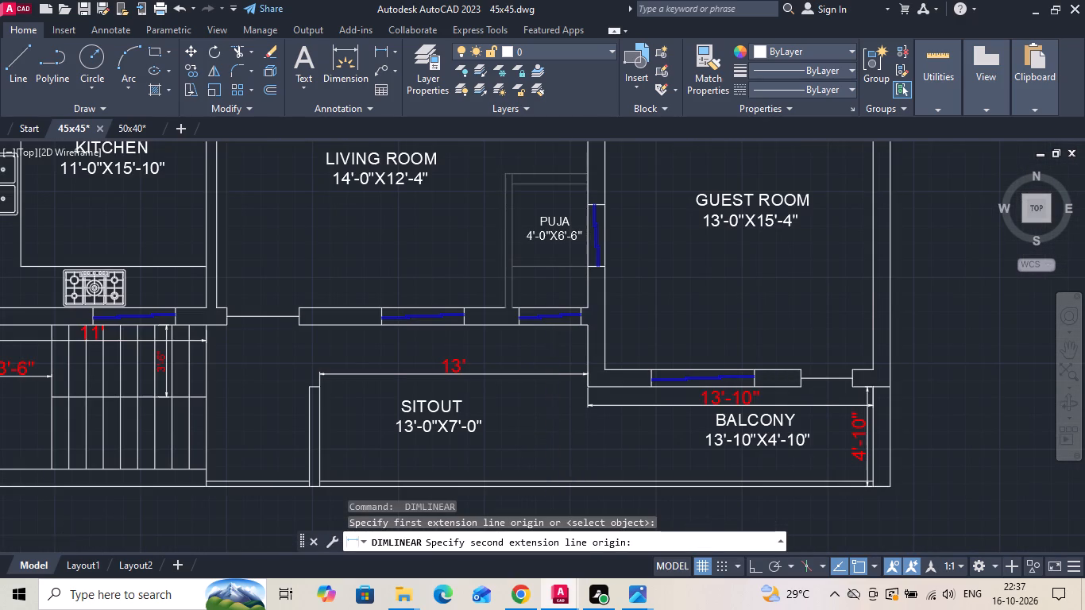
pyautogui.tripleClick(552, 491)
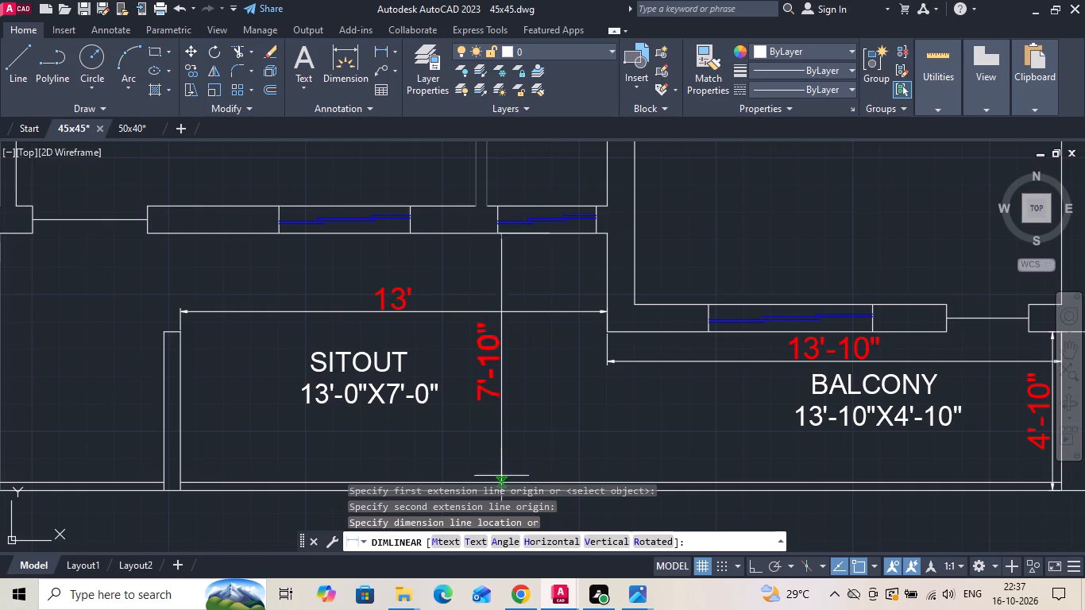
pyautogui.scroll(1, 551, 485)
pyautogui.moveTo(549, 481); pyautogui.dragTo(563, 382, button='middle')
pyautogui.scroll(1, 565, 384)
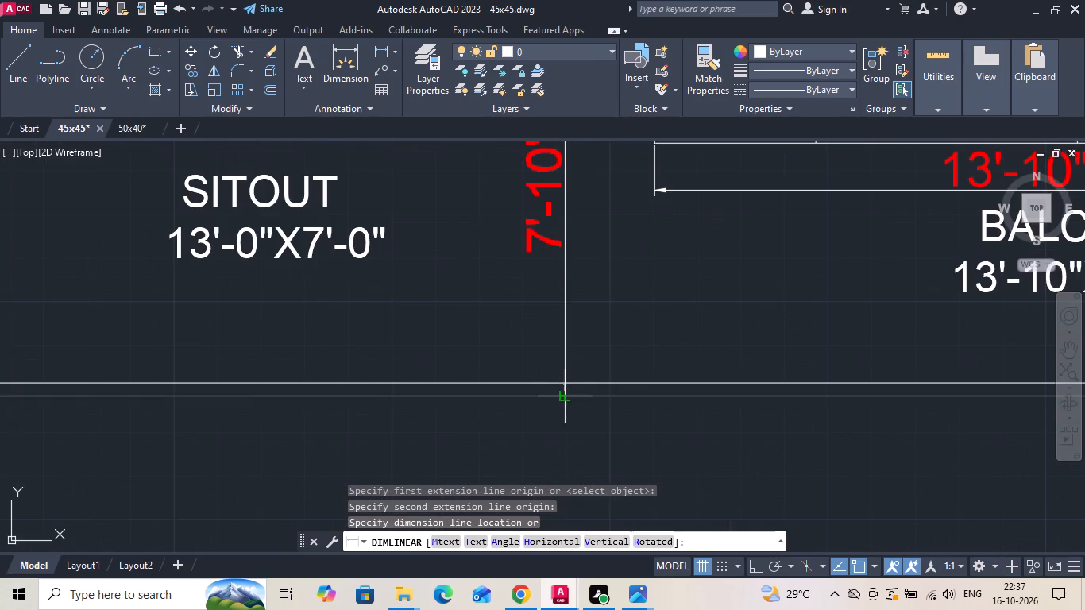
pyautogui.click(569, 398)
# Set the size line of the SITOUT label to 13'-0"X7'-10".
pyautogui.scroll(-1, 566, 408)
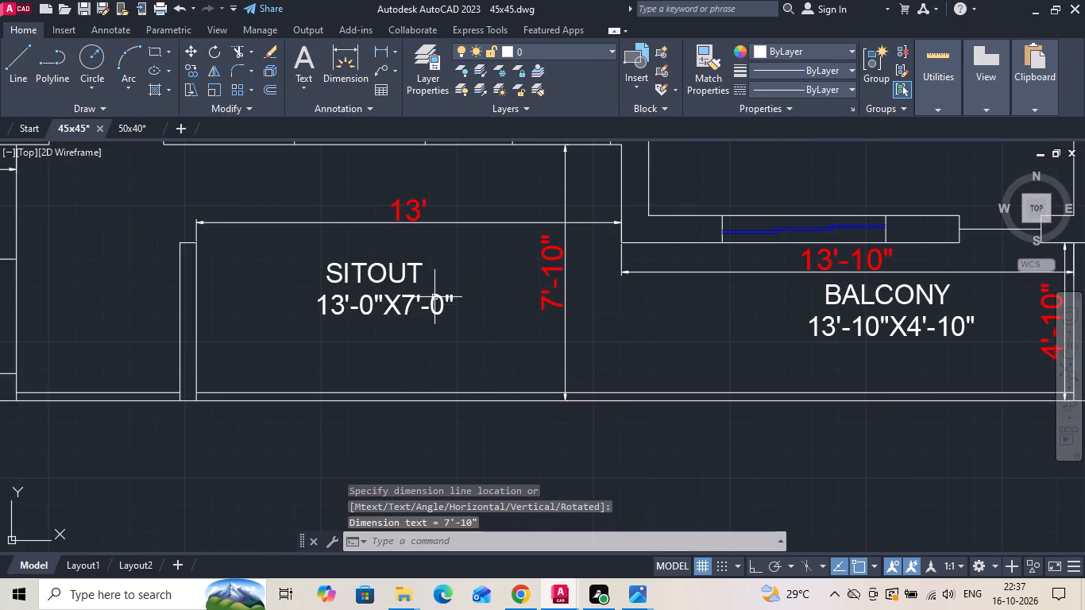
pyautogui.doubleClick(434, 297)
pyautogui.press('1')
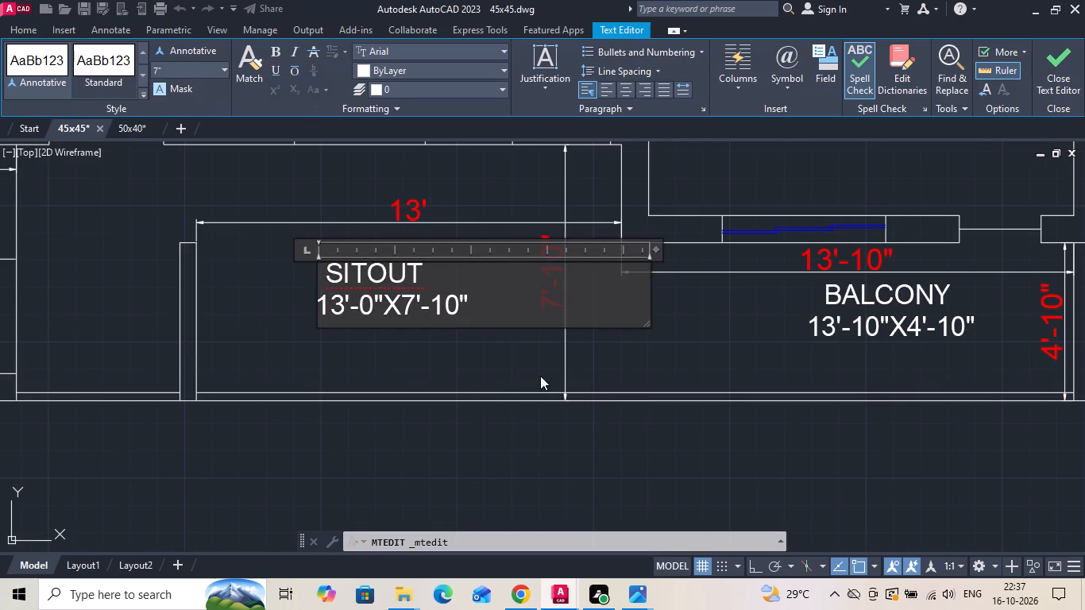
pyautogui.click(527, 440)
# Copy the SITOUT label into the lobby area between the staircase and the short wall.
pyautogui.scroll(-4, 628, 408)
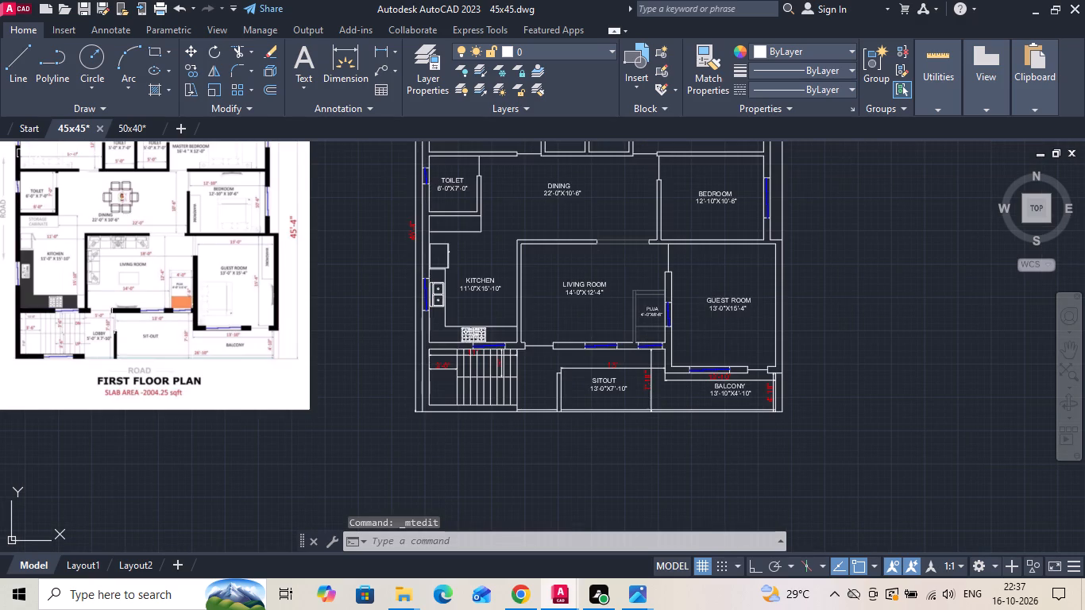
pyautogui.scroll(1, 97, 331)
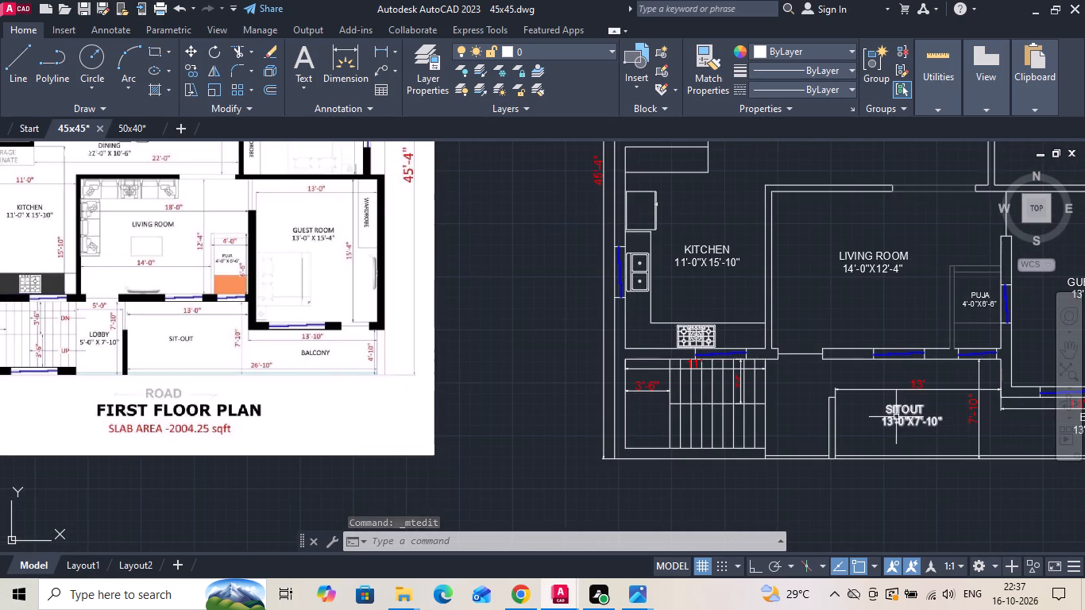
pyautogui.click(896, 417)
pyautogui.rightClick(896, 417)
pyautogui.click(941, 303)
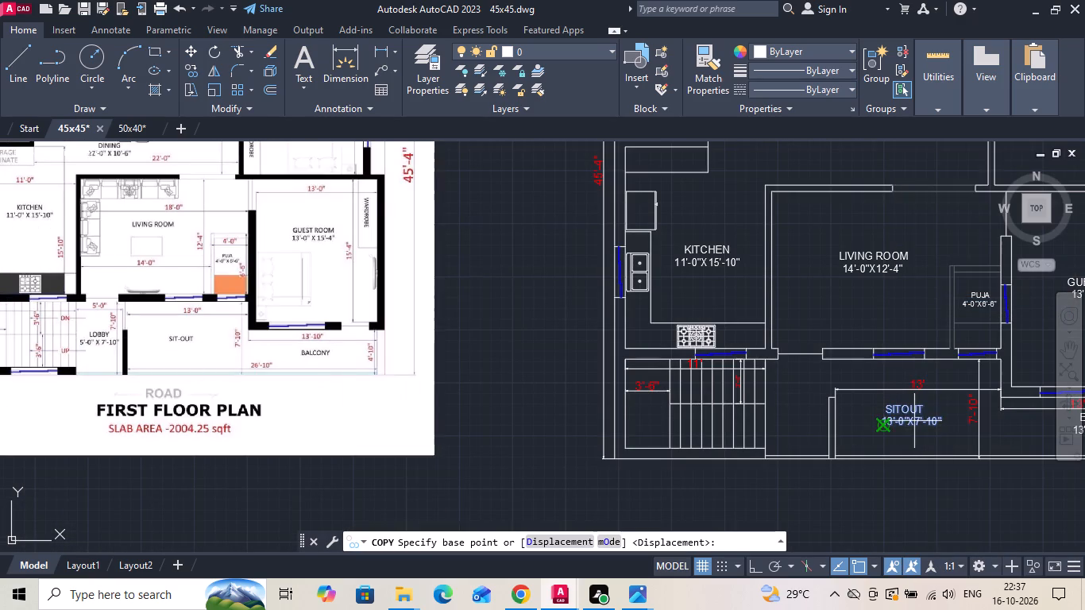
pyautogui.click(914, 421)
pyautogui.scroll(2, 843, 433)
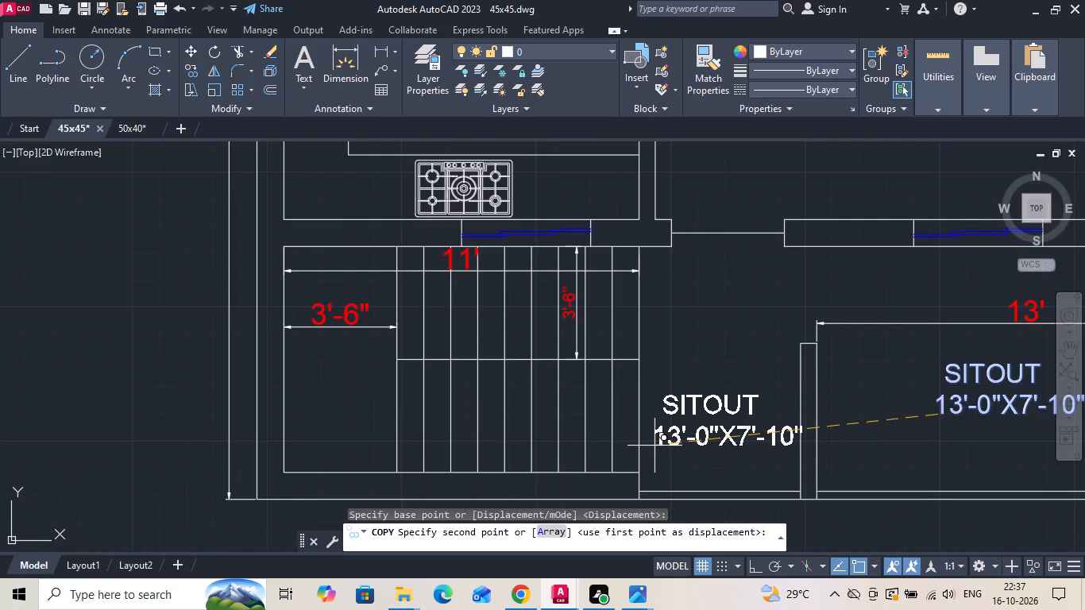
pyautogui.click(648, 438)
pyautogui.press('Escape')
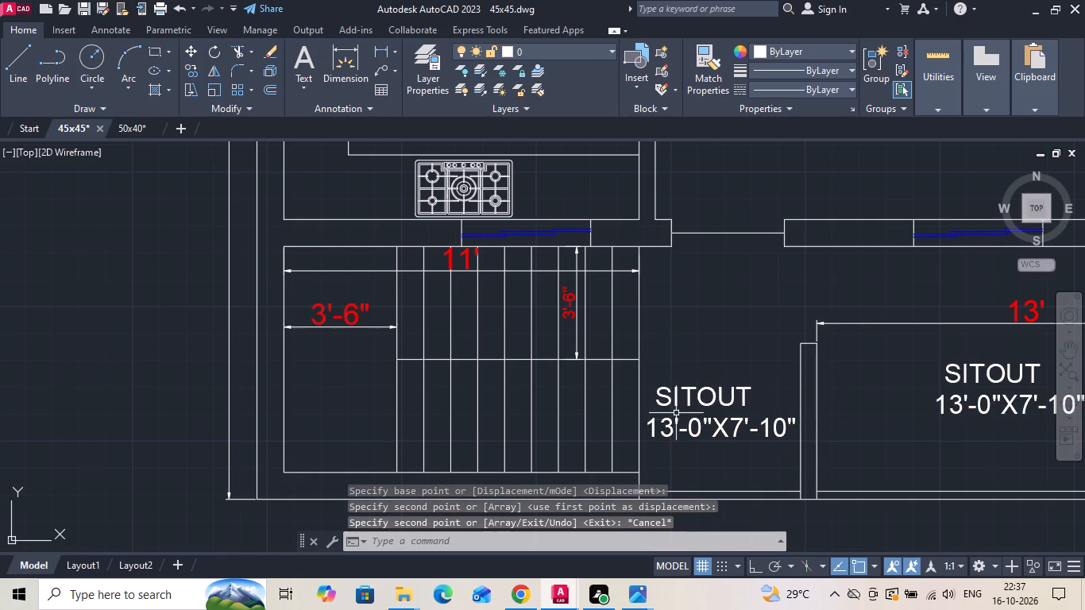
# Change the room name in the copied label beside the staircase to LOBBY, on its own line.
pyautogui.doubleClick(674, 395)
pyautogui.moveTo(756, 394); pyautogui.dragTo(574, 399)
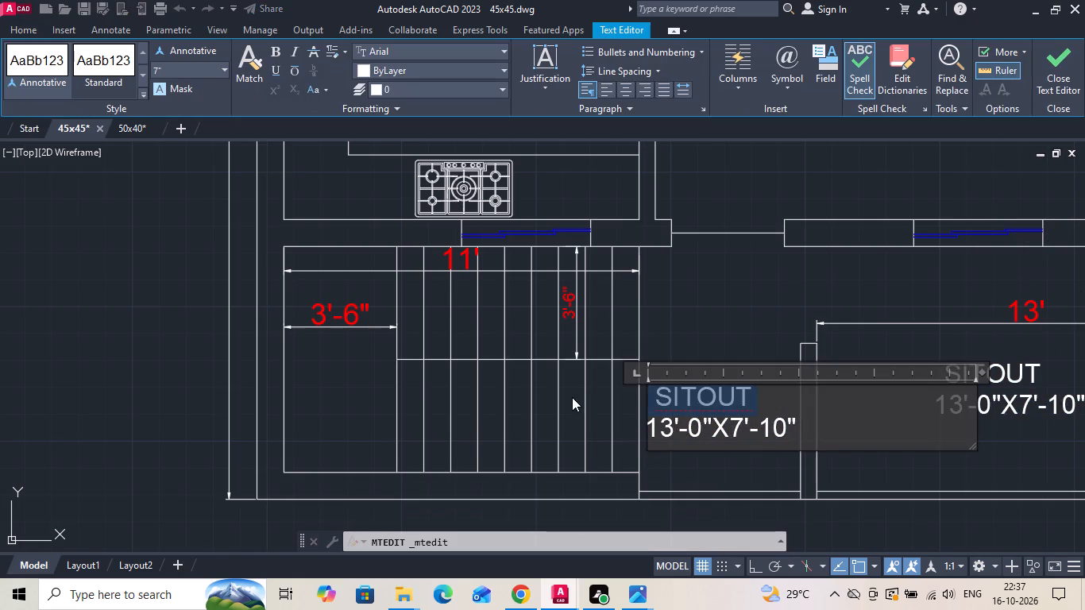
pyautogui.press('BackSpace')
pyautogui.write('LOBBY')
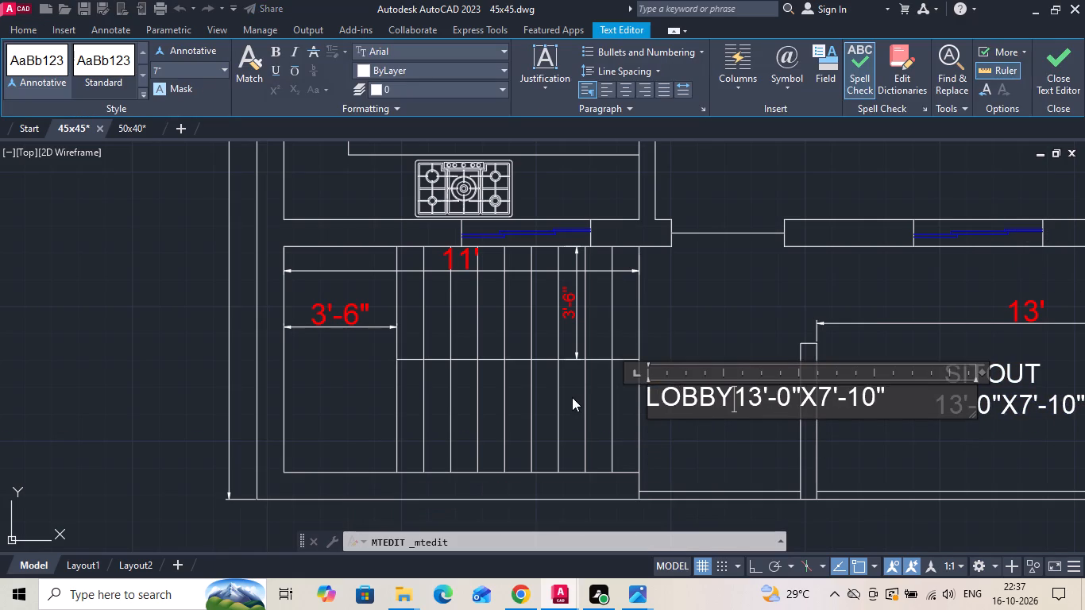
pyautogui.press('Return')
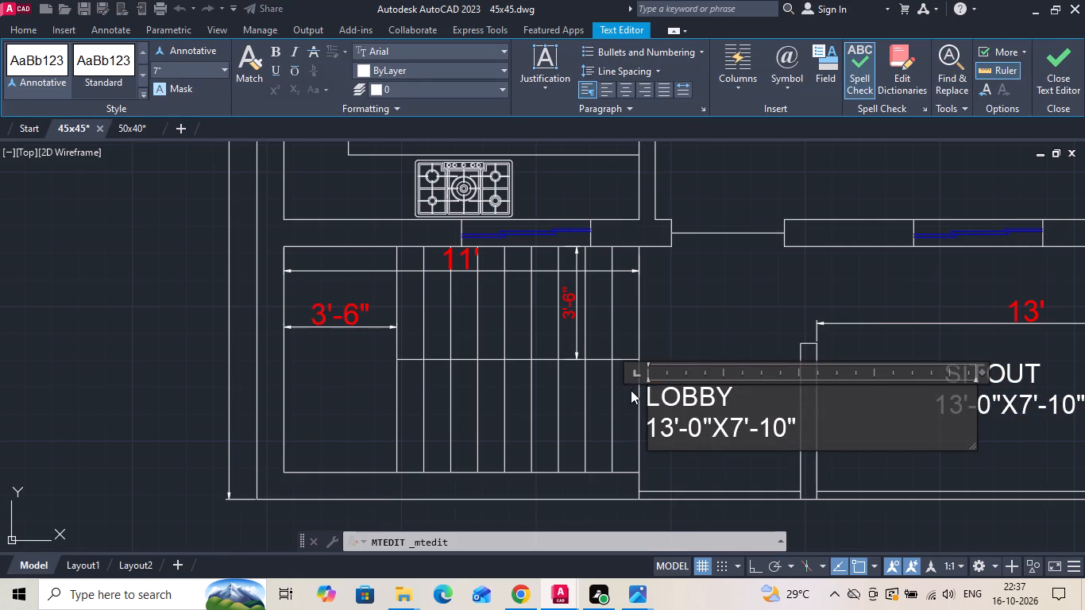
# Set the lobby label's size to 5'-0"X7'-10" and indent its name line by three spaces.
pyautogui.scroll(-2, 727, 439)
pyautogui.scroll(1, 851, 407)
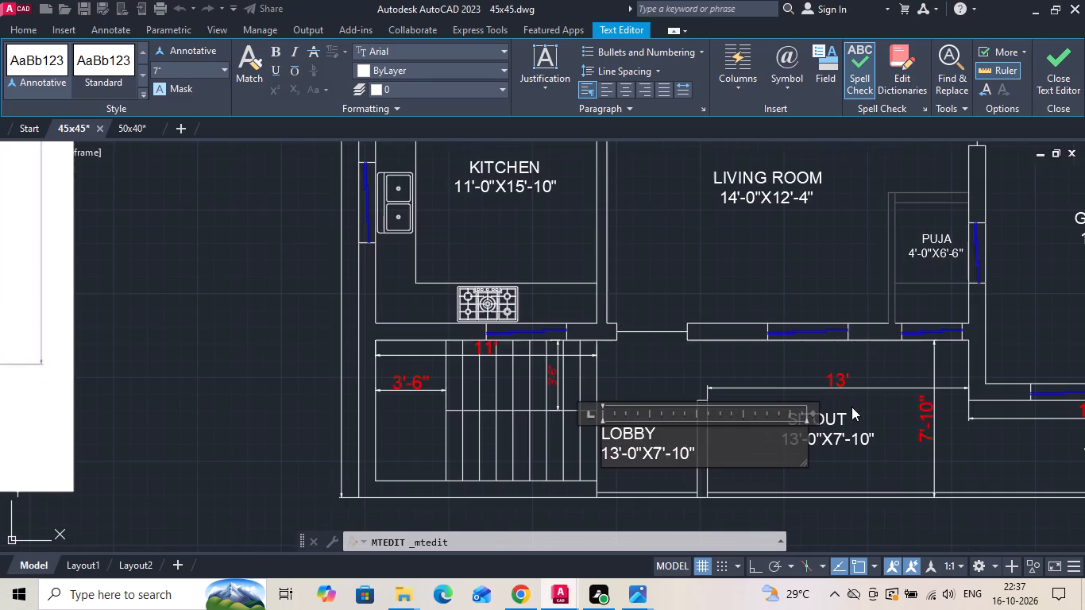
pyautogui.click(617, 450)
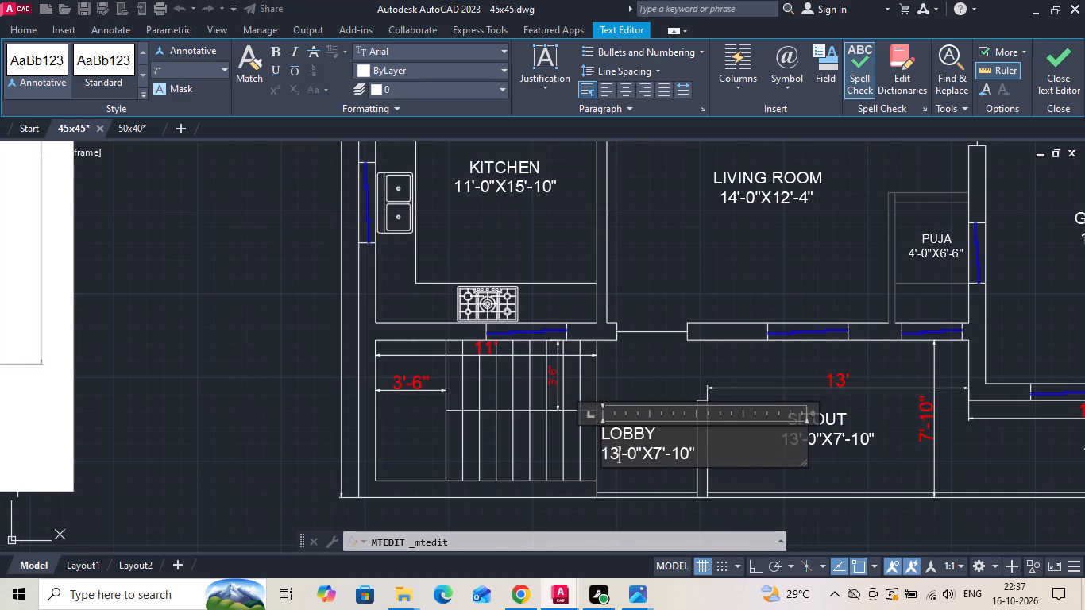
pyautogui.press('BackSpace')
pyautogui.press('BackSpace')
pyautogui.press('5')
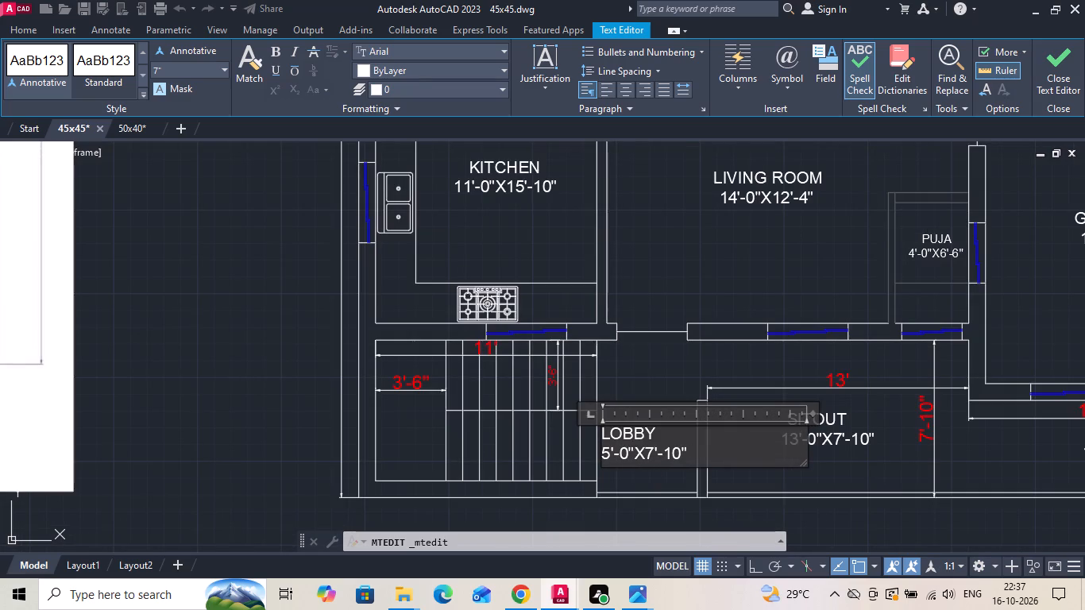
pyautogui.click(601, 436)
pyautogui.press('space')
pyautogui.press('space')
pyautogui.press('space')
pyautogui.click(633, 385)
# Move the LOBBY label slightly up and to the right within the lobby area.
pyautogui.click(639, 439)
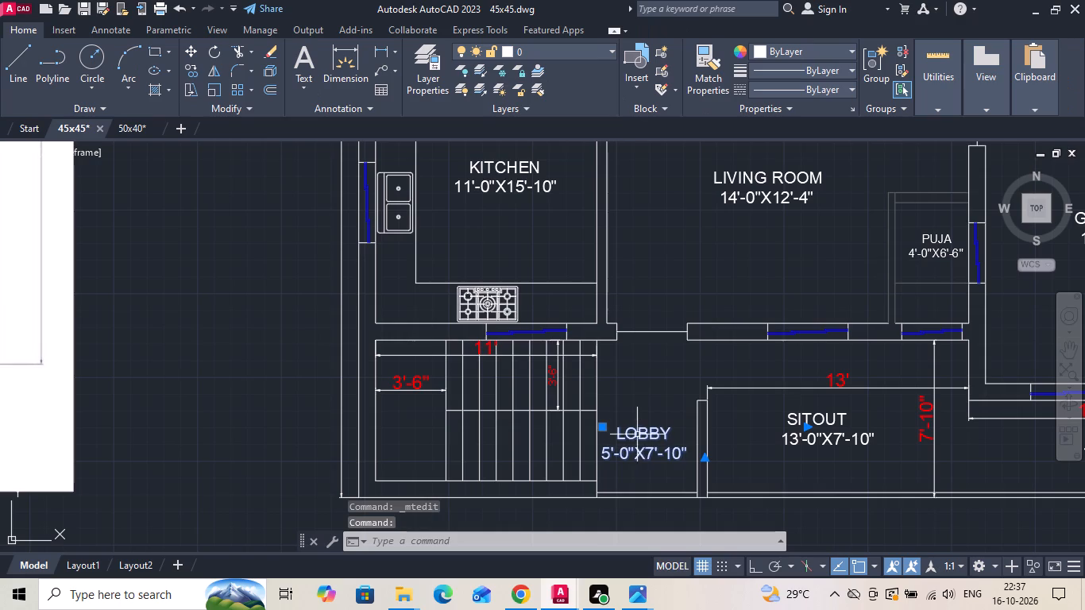
pyautogui.rightClick(642, 396)
pyautogui.click(702, 288)
pyautogui.scroll(2, 676, 481)
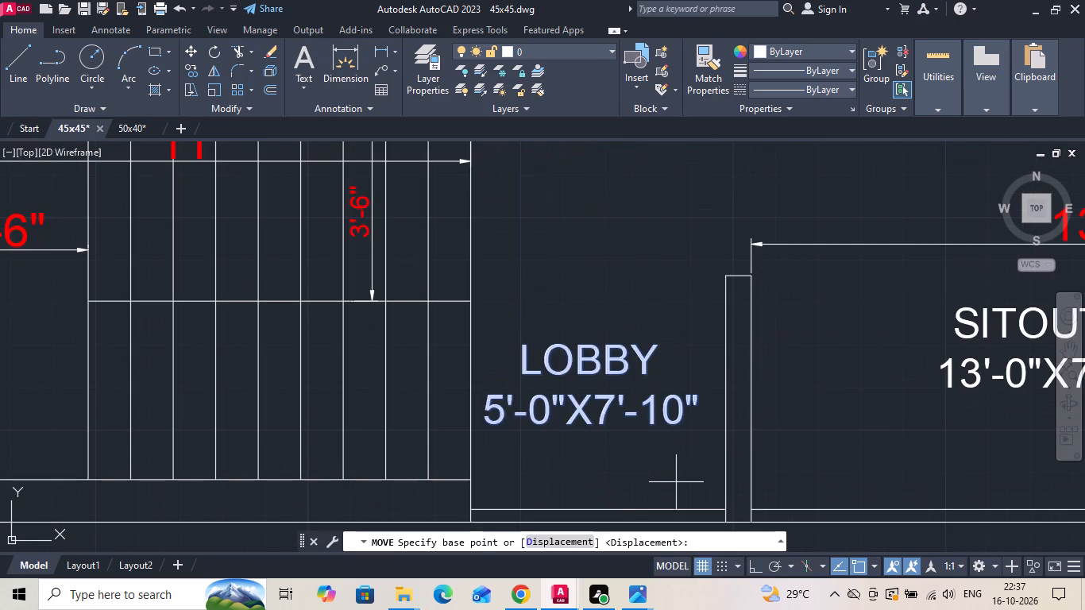
pyautogui.moveTo(674, 482); pyautogui.dragTo(682, 480)
pyautogui.click(685, 477)
# Add linear dimensions for the lobby's depth along the short wall and its width between the staircase and that wall.
pyautogui.scroll(-2, 673, 460)
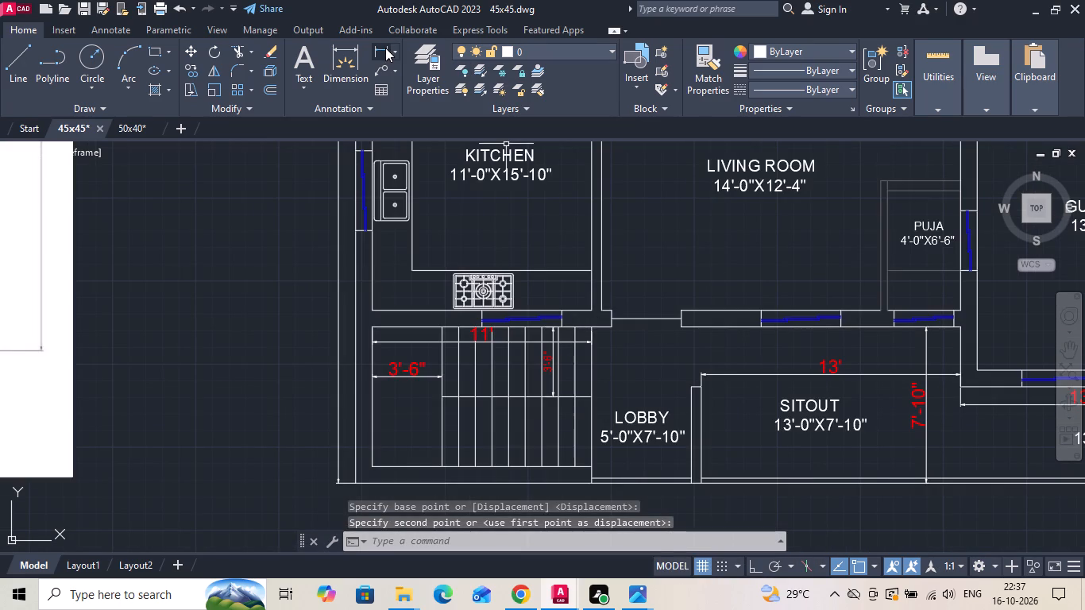
pyautogui.click(385, 48)
pyautogui.scroll(1, 652, 487)
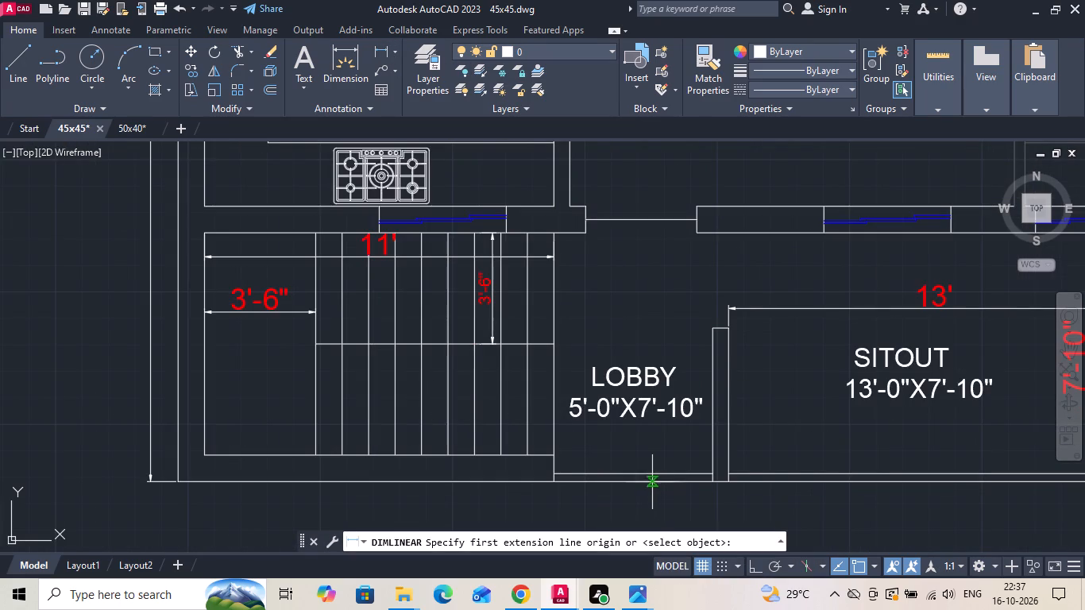
pyautogui.click(695, 484)
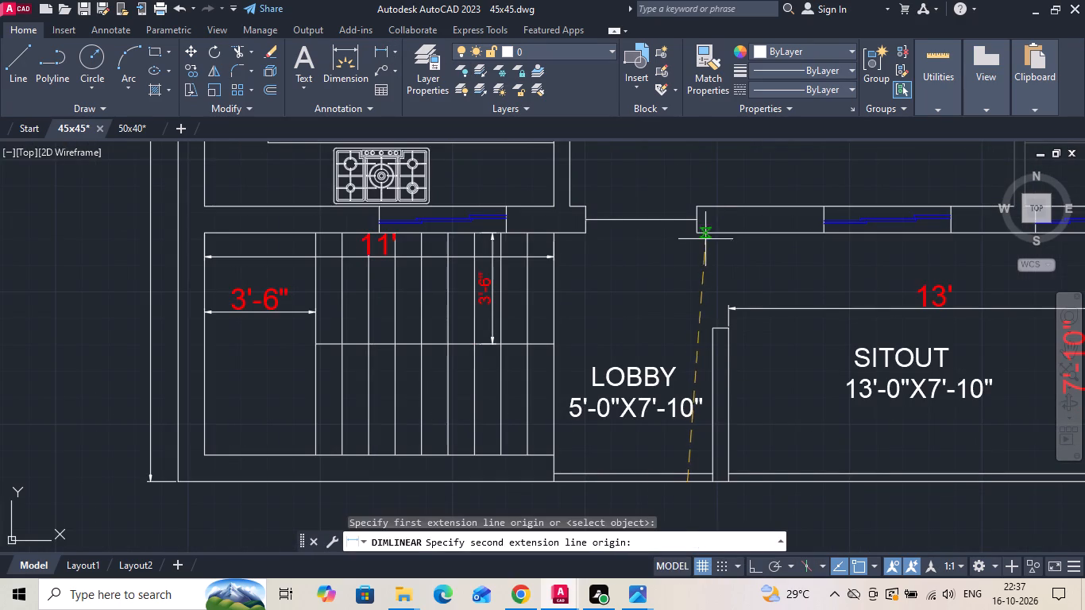
pyautogui.click(703, 237)
pyautogui.click(706, 280)
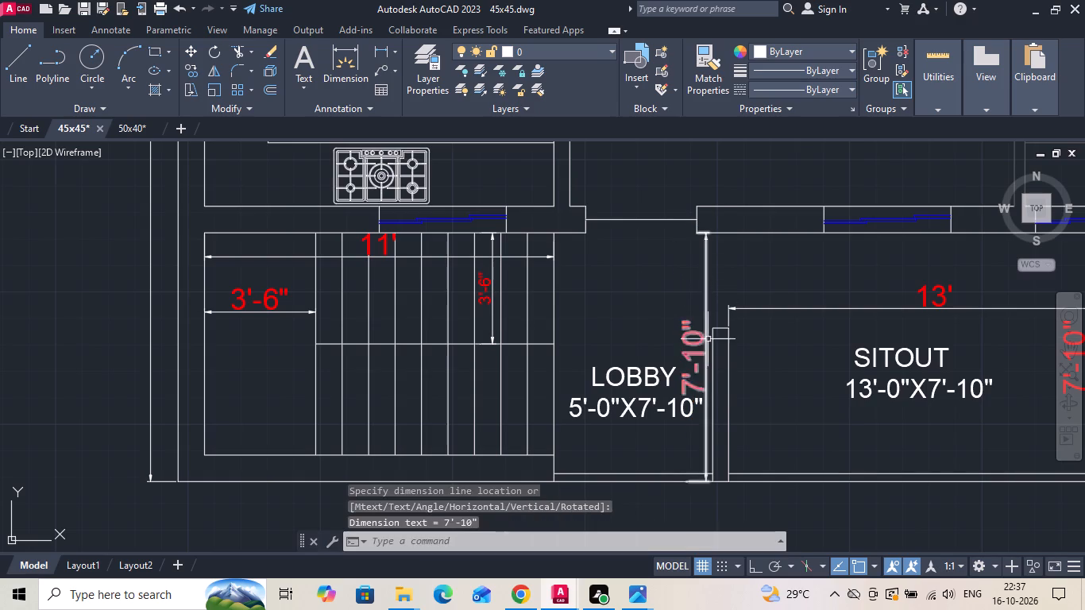
pyautogui.press('space')
pyautogui.click(711, 457)
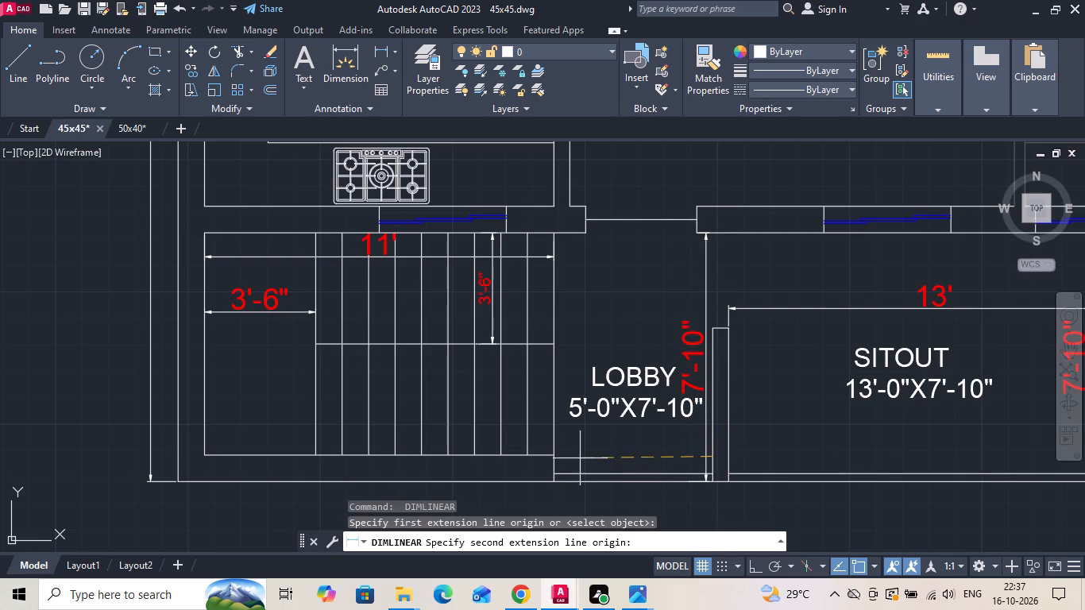
pyautogui.click(558, 455)
pyautogui.doubleClick(600, 461)
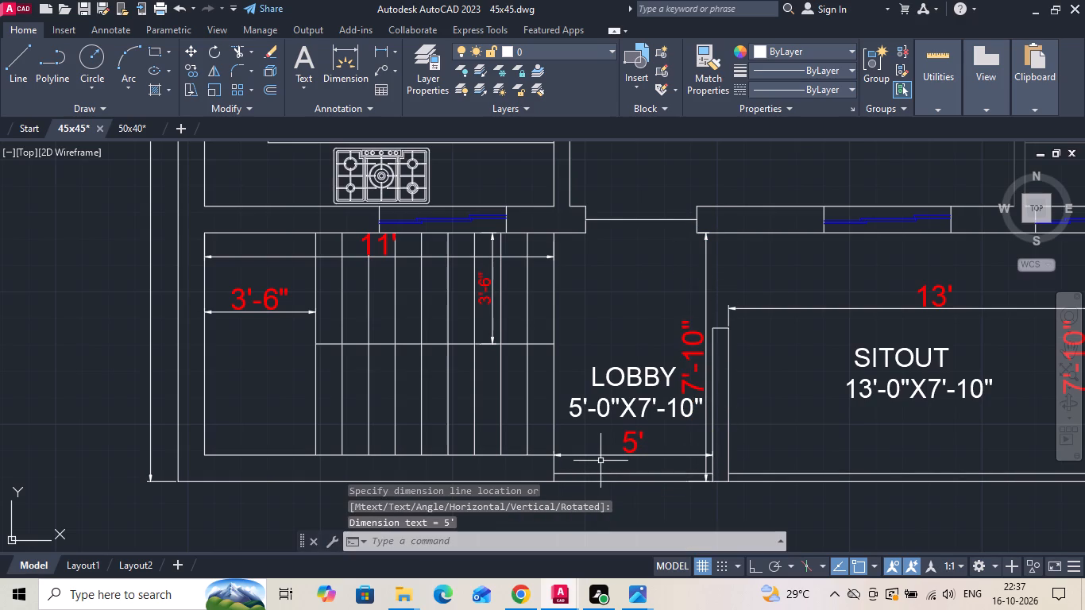
# Save the drawing.
pyautogui.hotkey('ctrl', 's')
pyautogui.hotkey('ctrl', 's')
pyautogui.hotkey('ctrl', 's')
pyautogui.hotkey('ctrl', 's')
pyautogui.hotkey('ctrl', 's')
pyautogui.hotkey('ctrl', 's')
pyautogui.hotkey('ctrl', 's')
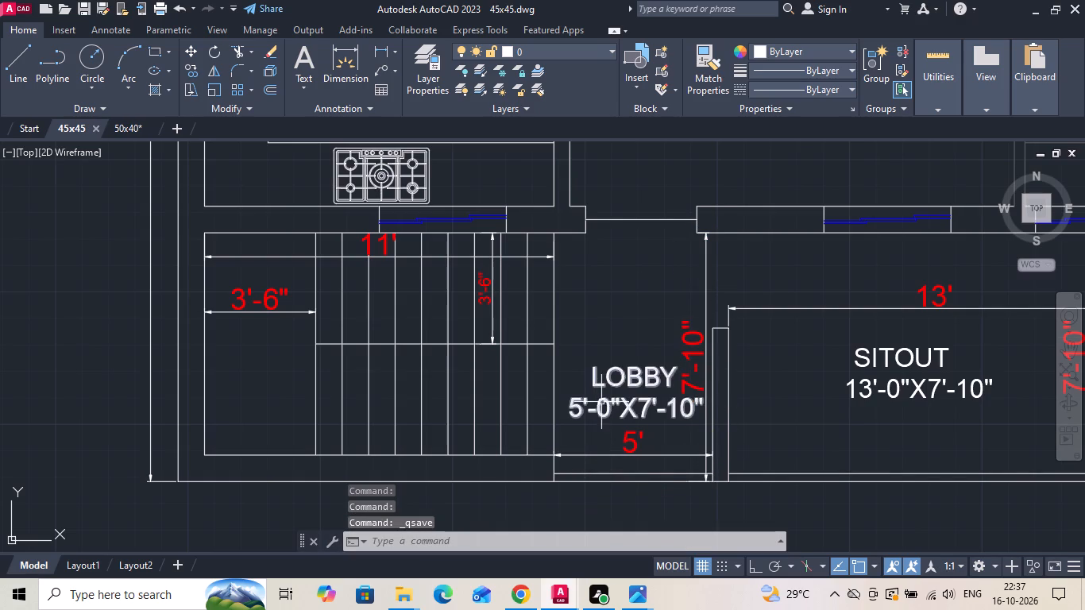
# Nudge the LOBBY label slightly down and left, clear of the vertical dimension text, and save the drawing.
pyautogui.click(647, 372)
pyautogui.rightClick(647, 372)
pyautogui.click(716, 295)
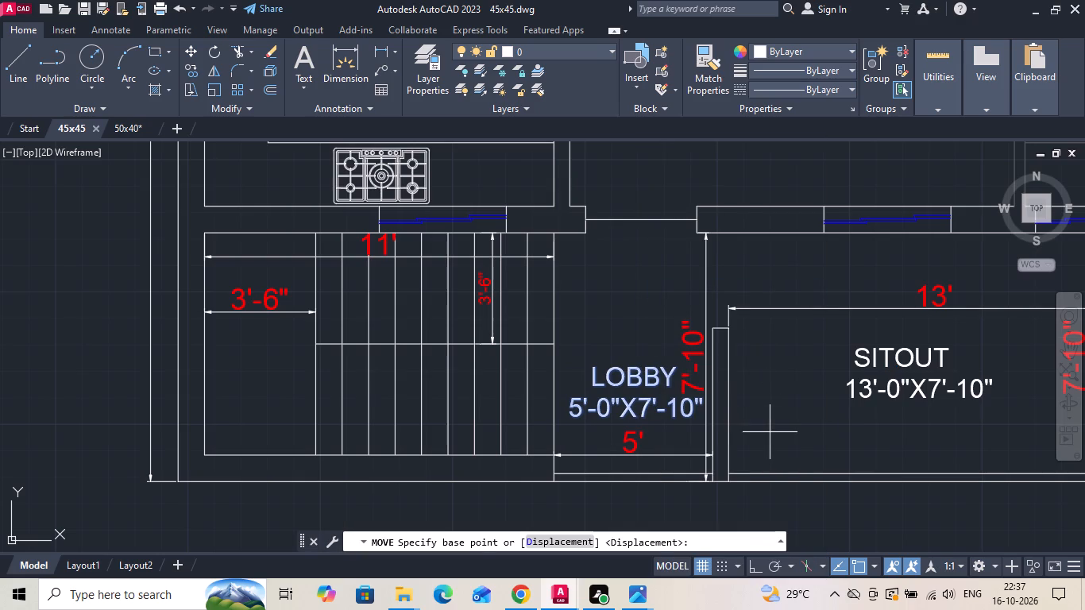
pyautogui.click(770, 432)
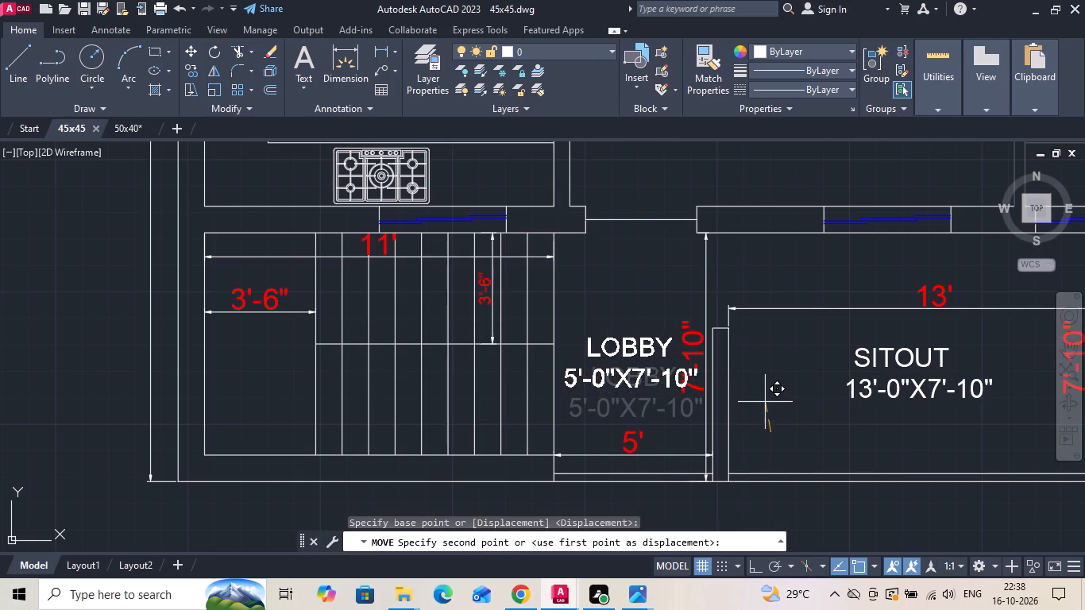
pyautogui.click(766, 439)
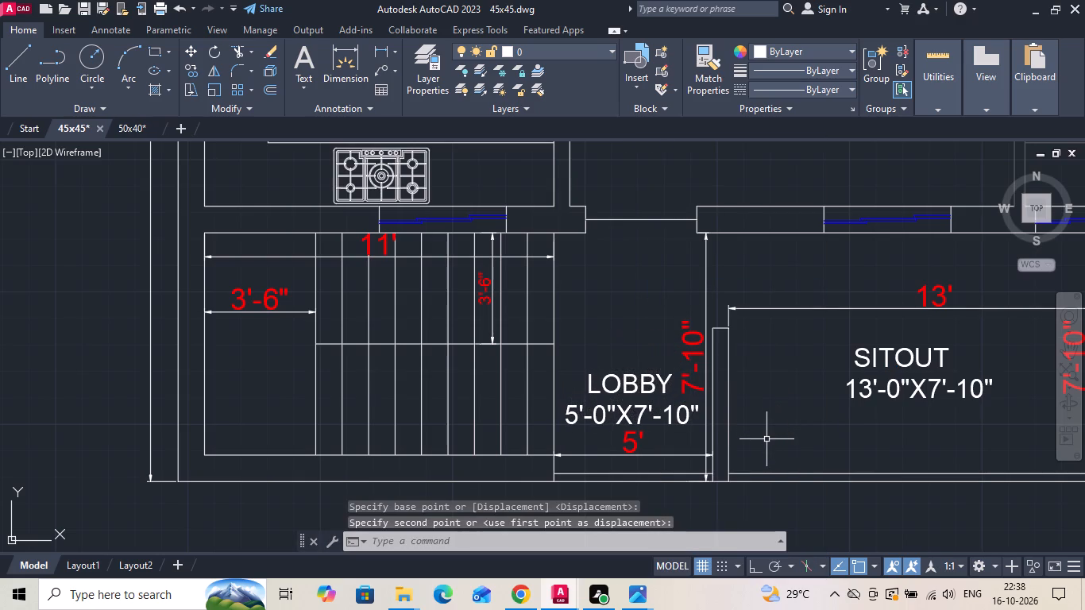
pyautogui.hotkey('ctrl', 's')
# Copy the KITCHEN label into the narrow storage rectangle between the toilet and the kitchen.
pyautogui.scroll(-2, 770, 439)
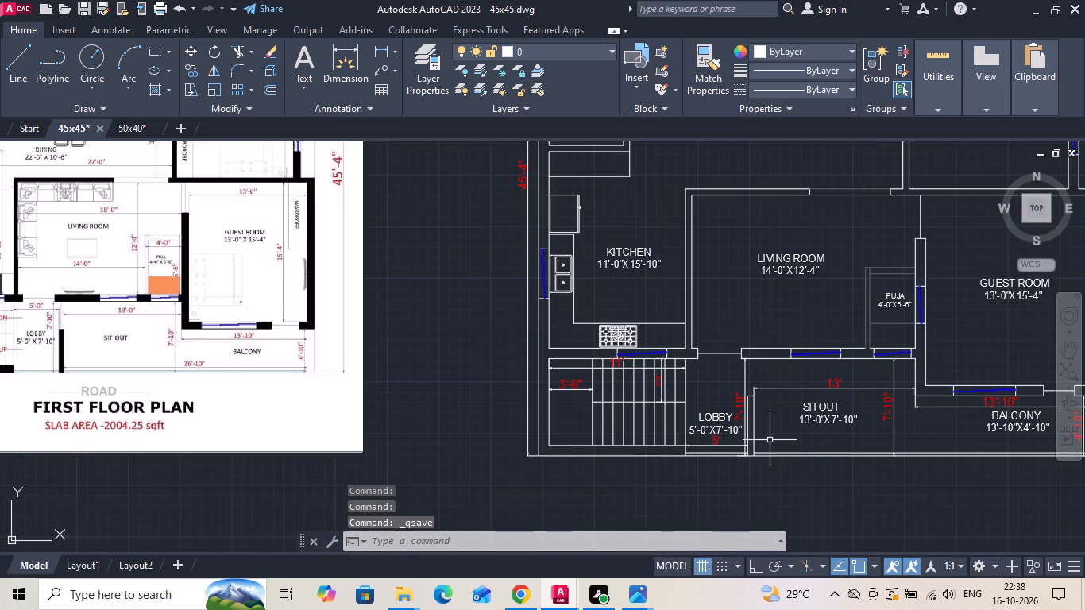
pyautogui.scroll(-1, 604, 403)
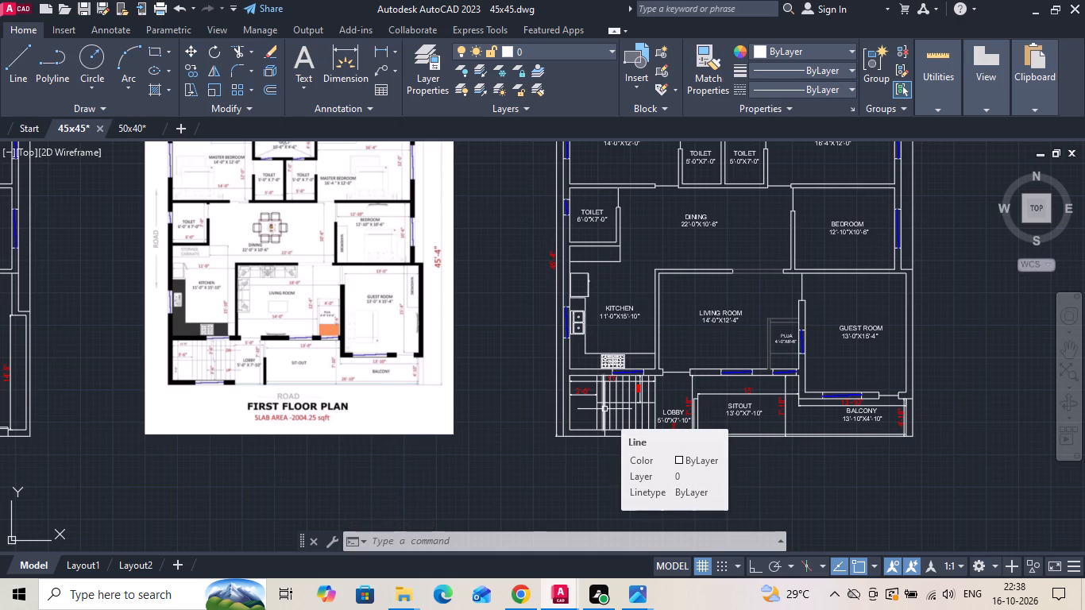
pyautogui.scroll(-1, 616, 421)
pyautogui.scroll(1, 266, 410)
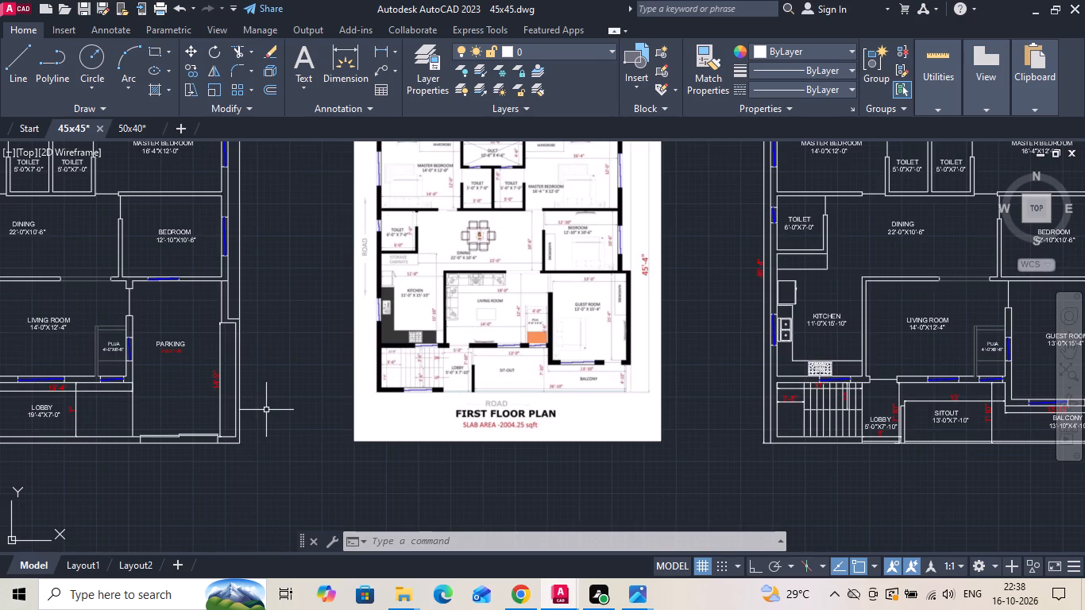
pyautogui.click(816, 315)
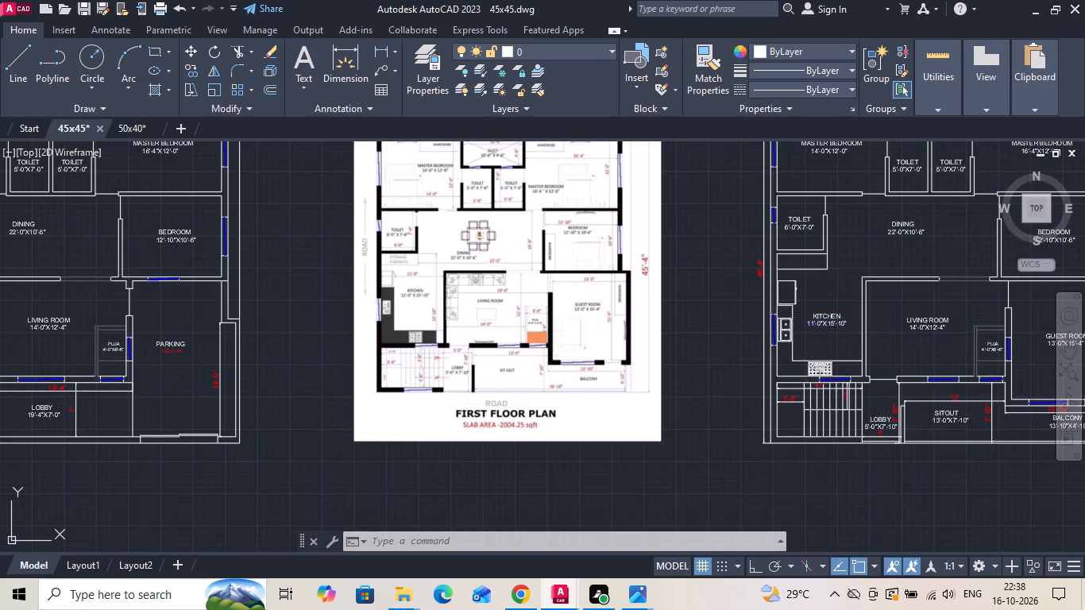
pyautogui.rightClick(816, 315)
pyautogui.click(837, 300)
pyautogui.click(836, 330)
pyautogui.scroll(3, 821, 274)
pyautogui.moveTo(821, 272); pyautogui.dragTo(568, 428, button='middle')
pyautogui.scroll(1, 438, 404)
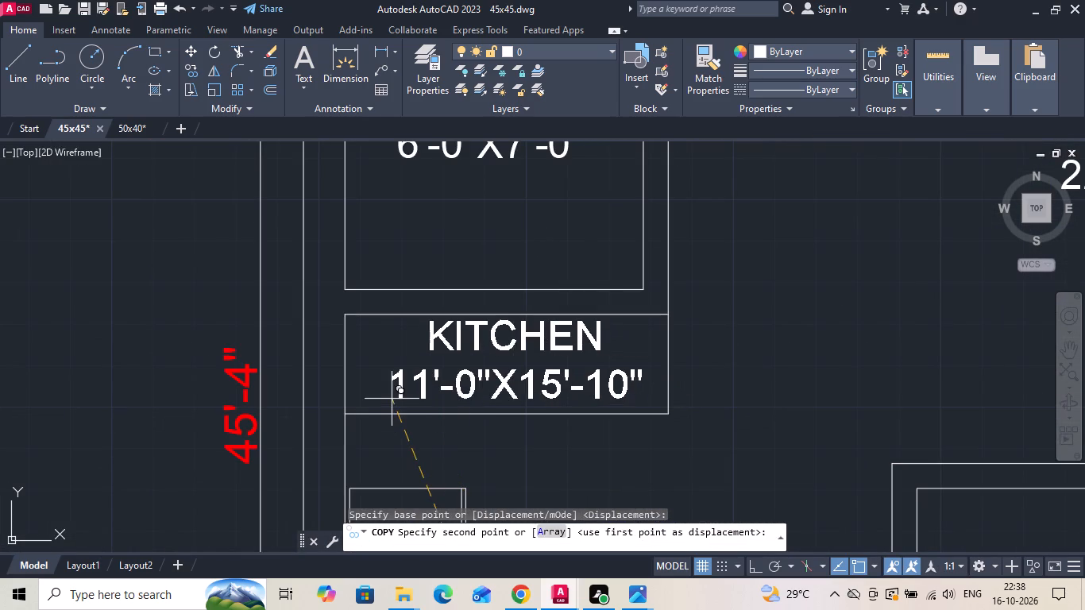
pyautogui.click(392, 399)
pyautogui.press('Escape')
# Delete the size line of the copied label in the storage rectangle and set its text height to 5".
pyautogui.doubleClick(426, 384)
pyautogui.moveTo(657, 385); pyautogui.dragTo(577, 385)
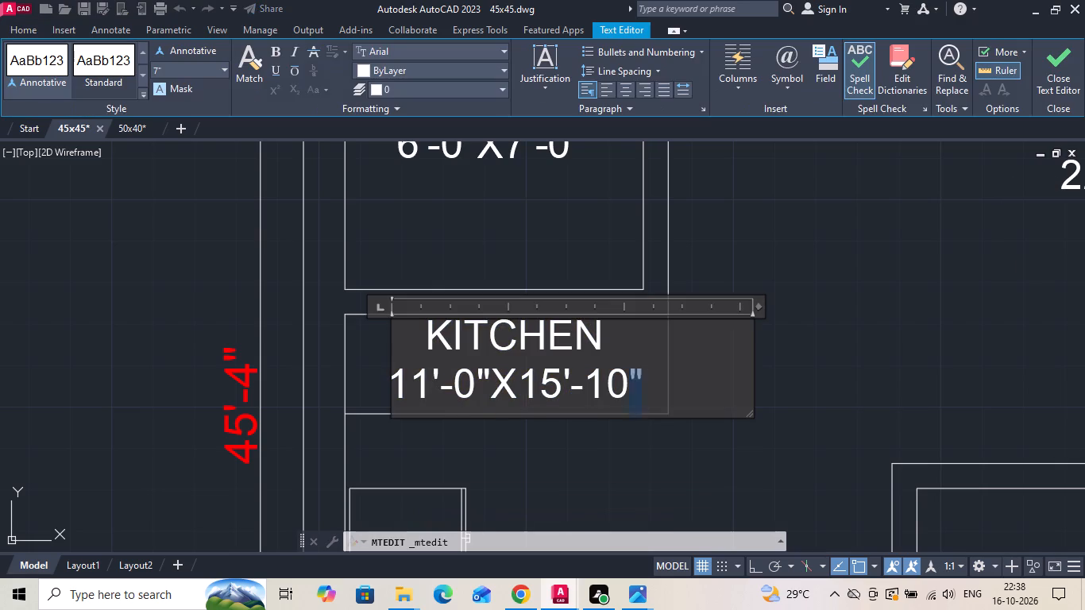
pyautogui.moveTo(577, 385); pyautogui.dragTo(385, 384)
pyautogui.press('BackSpace')
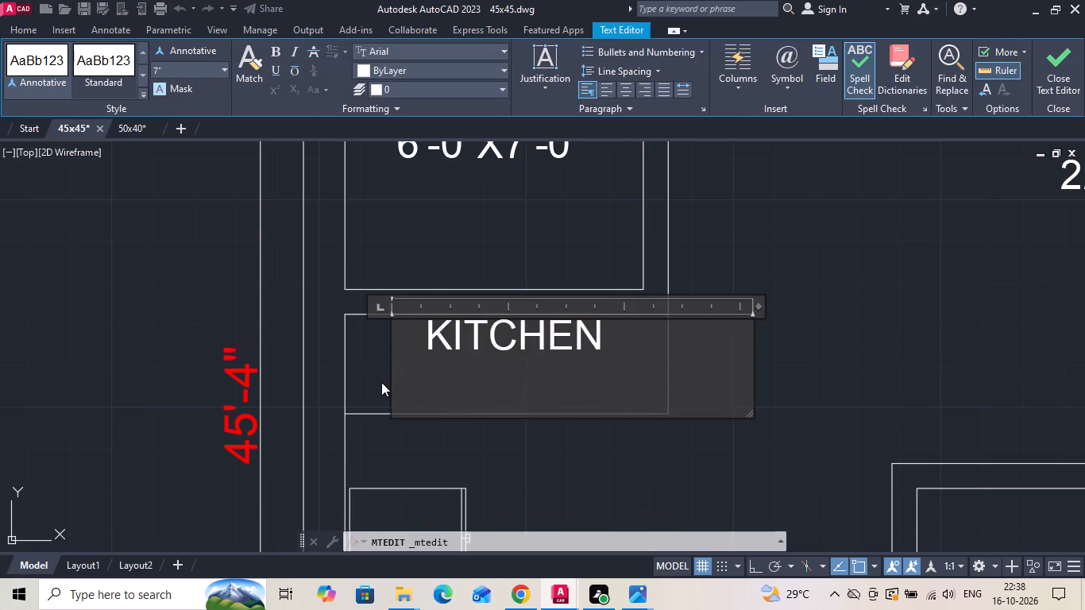
pyautogui.hotkey('ctrl', 's')
pyautogui.hotkey('ctrl', 'a')
pyautogui.click(177, 68)
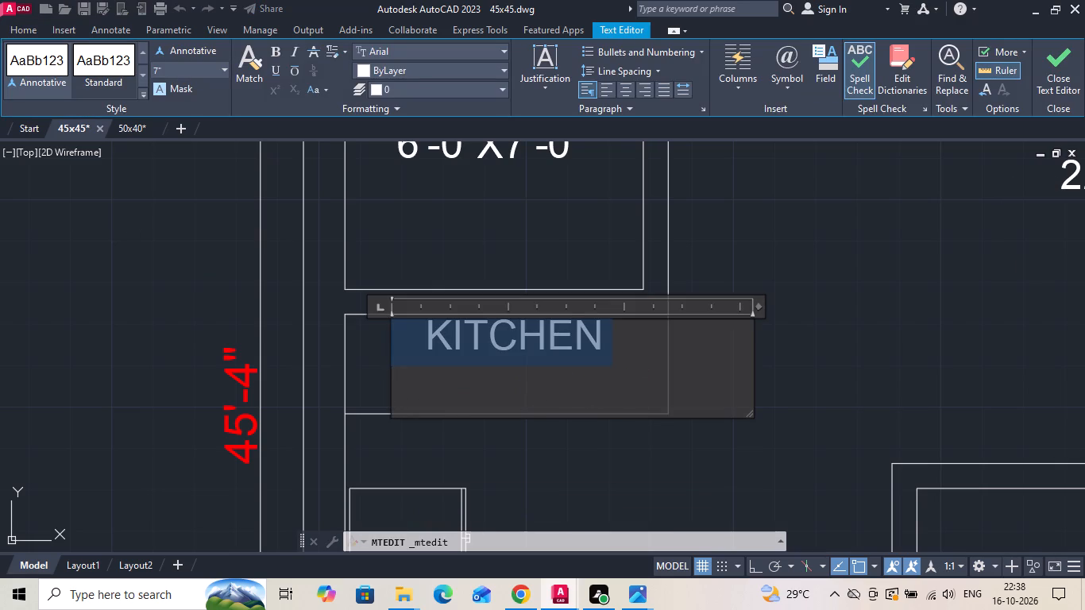
pyautogui.press('BackSpace')
pyautogui.write('5"')
pyautogui.press('Return')
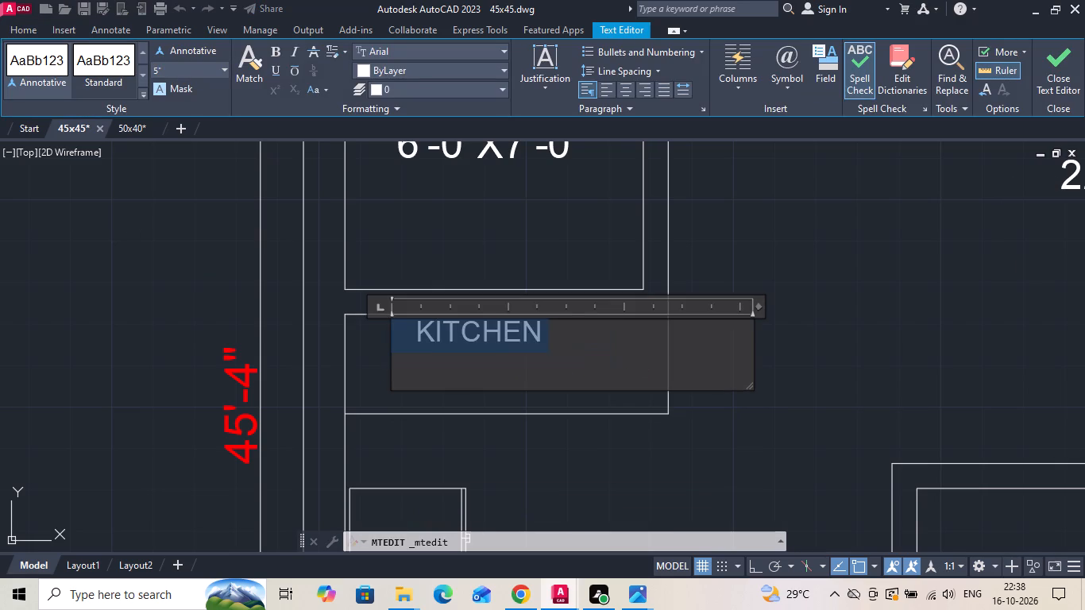
# Replace the copied label's text with STORAGE CABINATE on two lines, following the reference plan.
pyautogui.press('BackSpace')
pyautogui.write('WA')
pyautogui.press('BackSpace')
pyautogui.press('BackSpace')
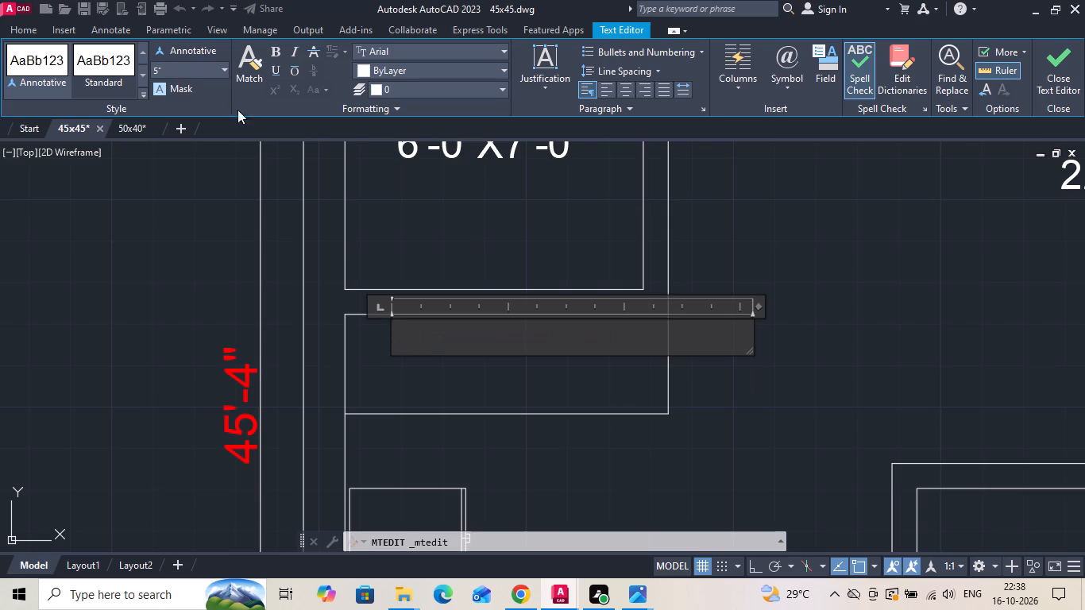
pyautogui.scroll(-2, 325, 156)
pyautogui.scroll(-1, 713, 430)
pyautogui.scroll(1, 57, 357)
pyautogui.moveTo(110, 362); pyautogui.dragTo(431, 362, button='middle')
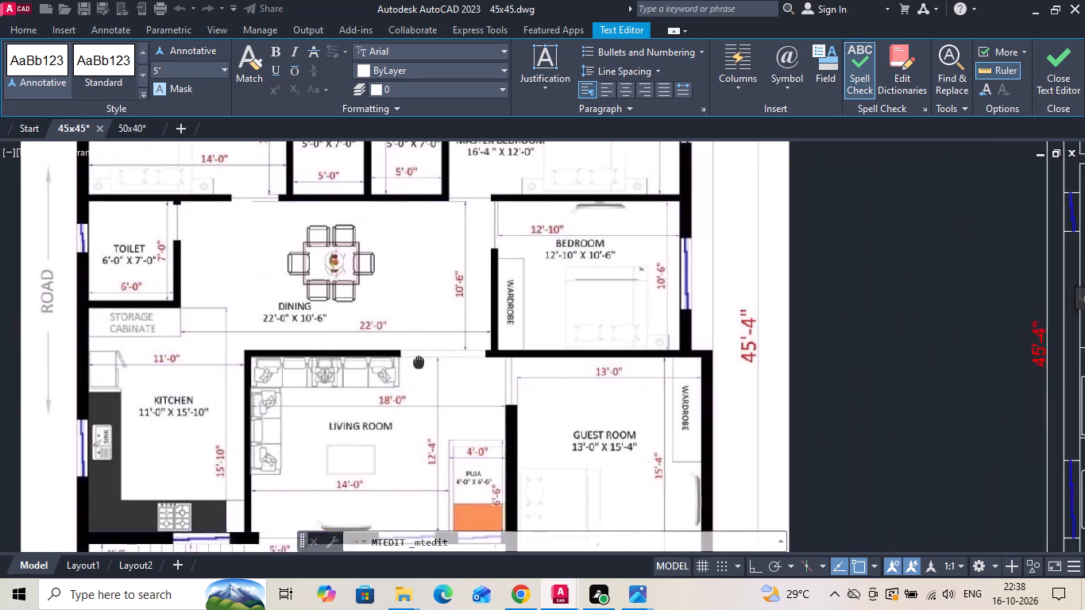
pyautogui.moveTo(431, 362); pyautogui.dragTo(482, 362, button='middle')
pyautogui.scroll(-1, 171, 354)
pyautogui.scroll(1, 914, 361)
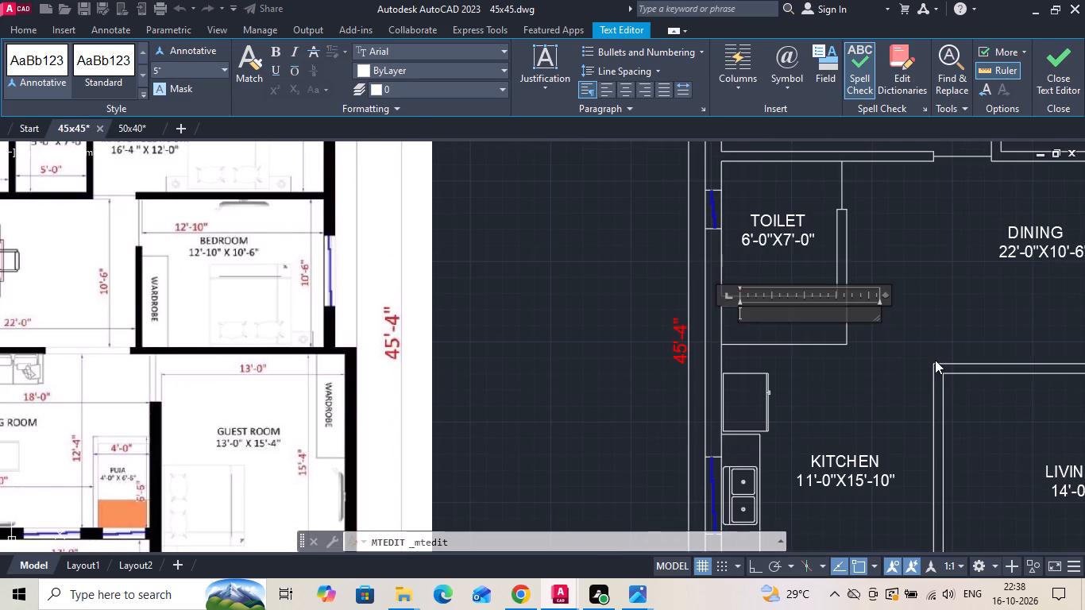
pyautogui.write('STORAGE')
pyautogui.press('Return')
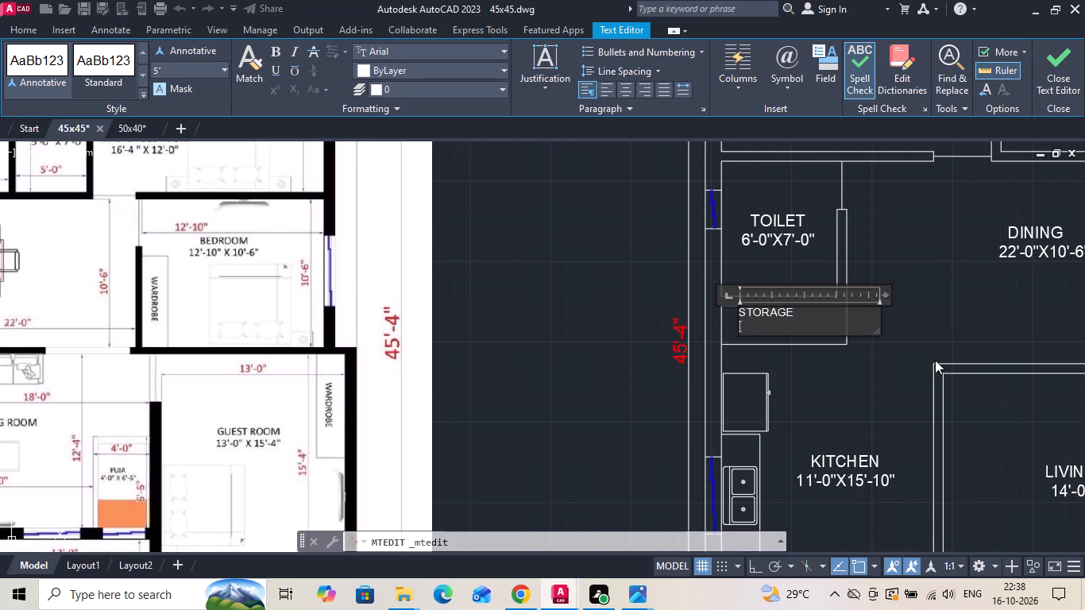
pyautogui.press('v')
pyautogui.press('BackSpace')
pyautogui.write('CA')
pyautogui.write('BINATE')
# Compare the STORAGE CABINATE label with the reference first floor plan and finish the text edit.
pyautogui.moveTo(990, 376); pyautogui.dragTo(1084, 412, button='middle')
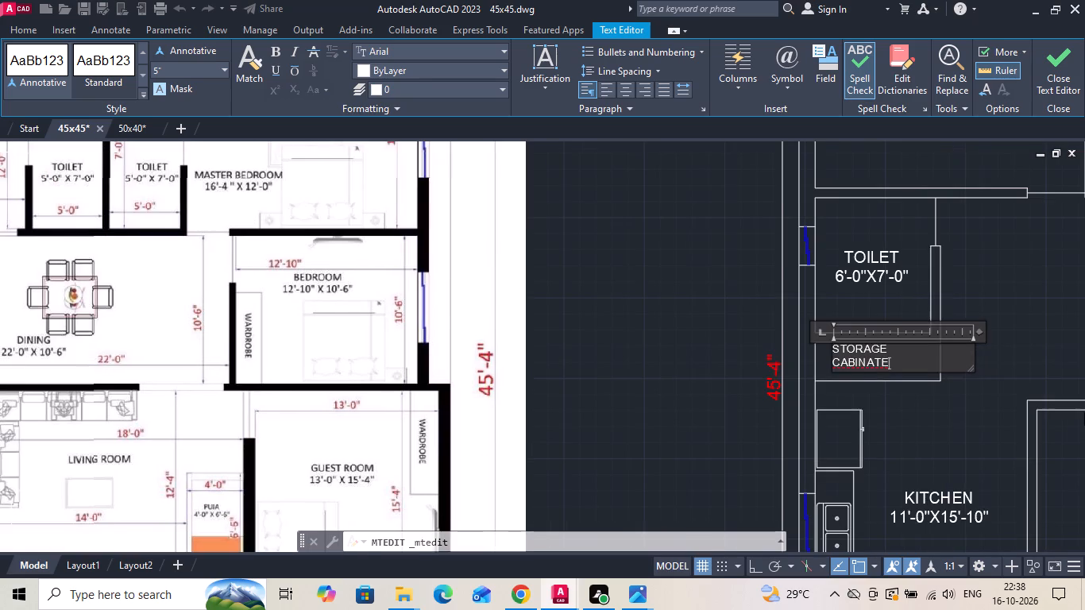
pyautogui.scroll(-1, 861, 393)
pyautogui.scroll(1, 424, 374)
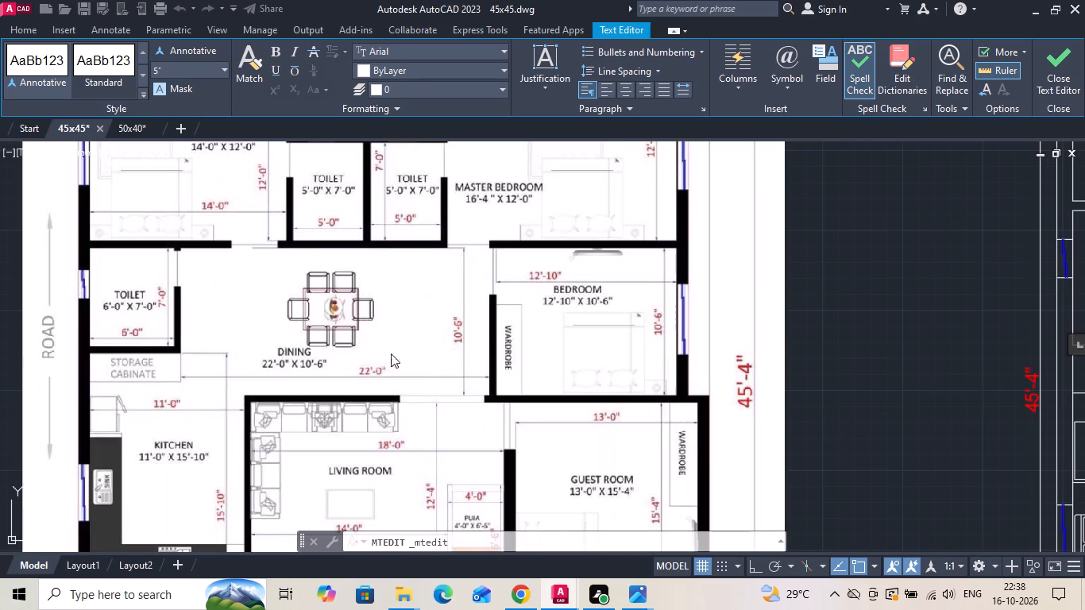
pyautogui.scroll(-1, 227, 329)
pyautogui.scroll(2, 698, 334)
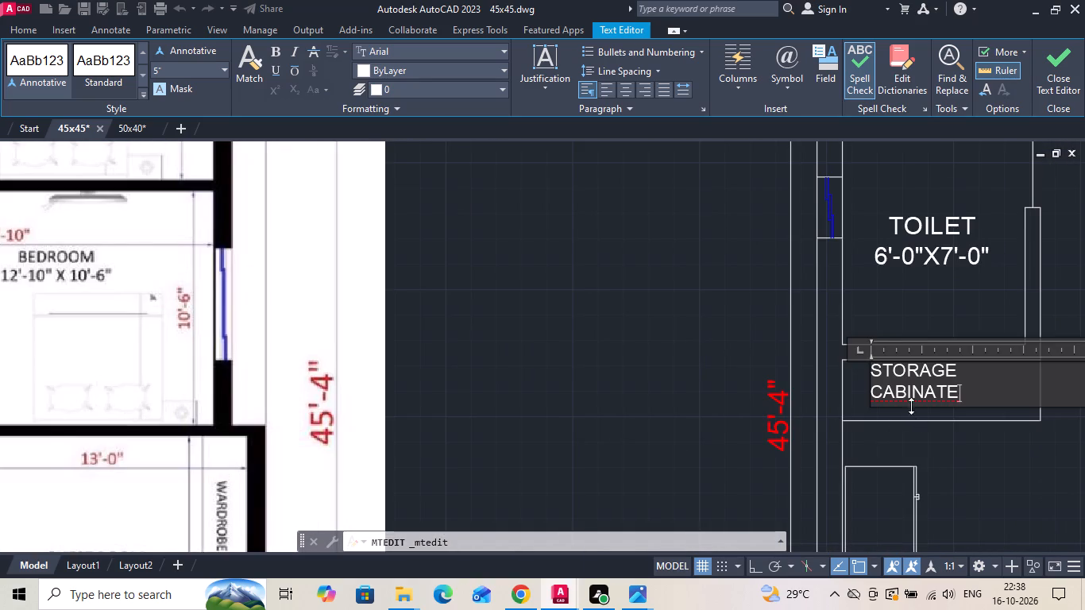
pyautogui.scroll(-2, 903, 397)
pyautogui.scroll(2, 330, 403)
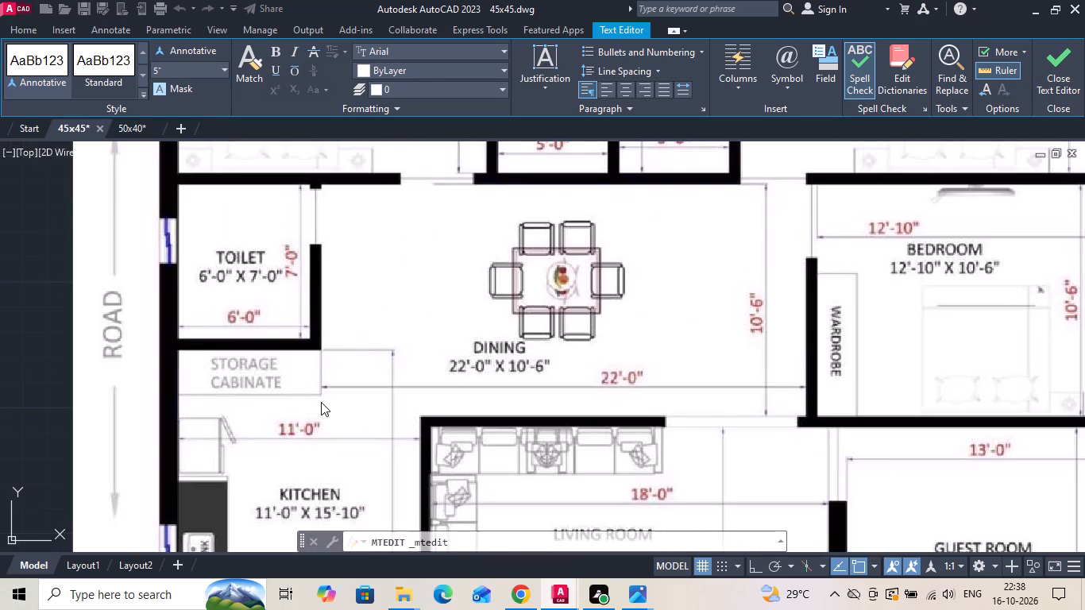
pyautogui.scroll(-2, 202, 346)
pyautogui.scroll(3, 869, 365)
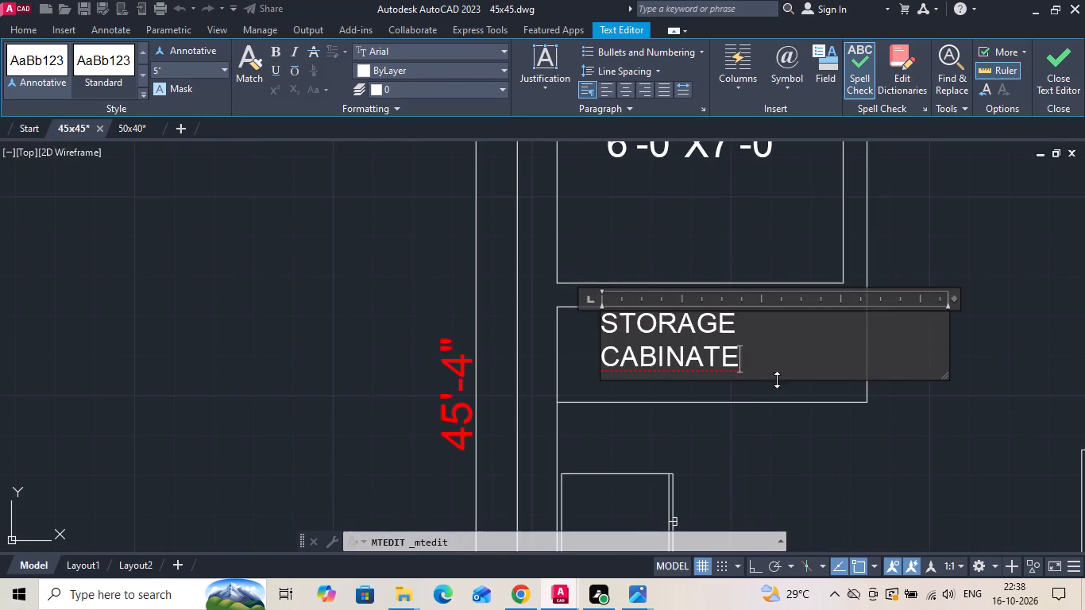
pyautogui.click(747, 421)
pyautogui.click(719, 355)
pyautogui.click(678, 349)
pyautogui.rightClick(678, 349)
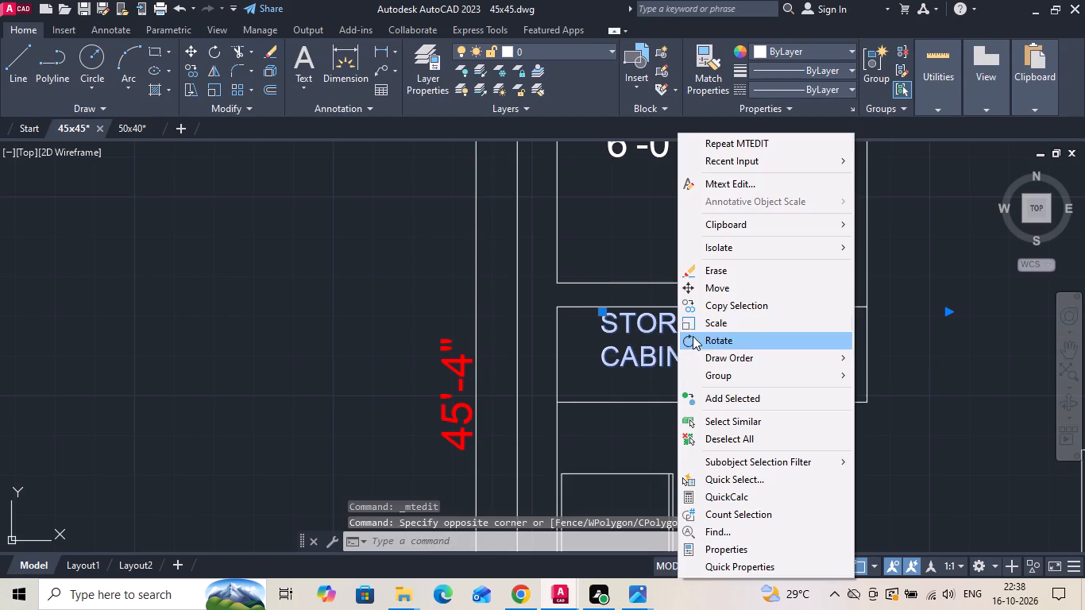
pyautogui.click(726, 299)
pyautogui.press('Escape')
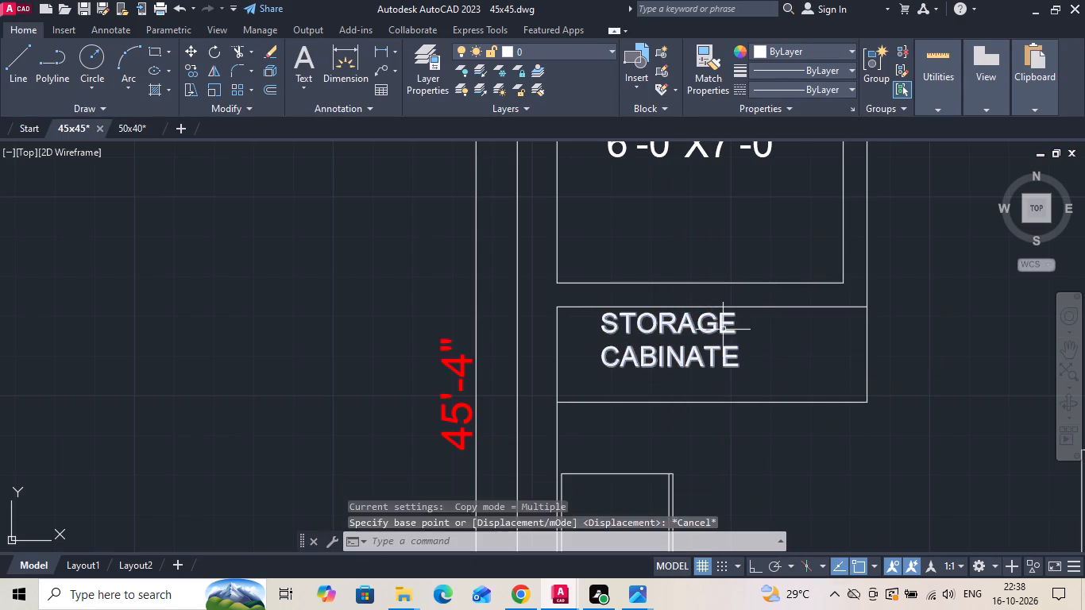
# Move the STORAGE CABINATE label down and to the right, closer to the middle of the storage rectangle.
pyautogui.click(723, 330)
pyautogui.rightClick(723, 330)
pyautogui.click(782, 296)
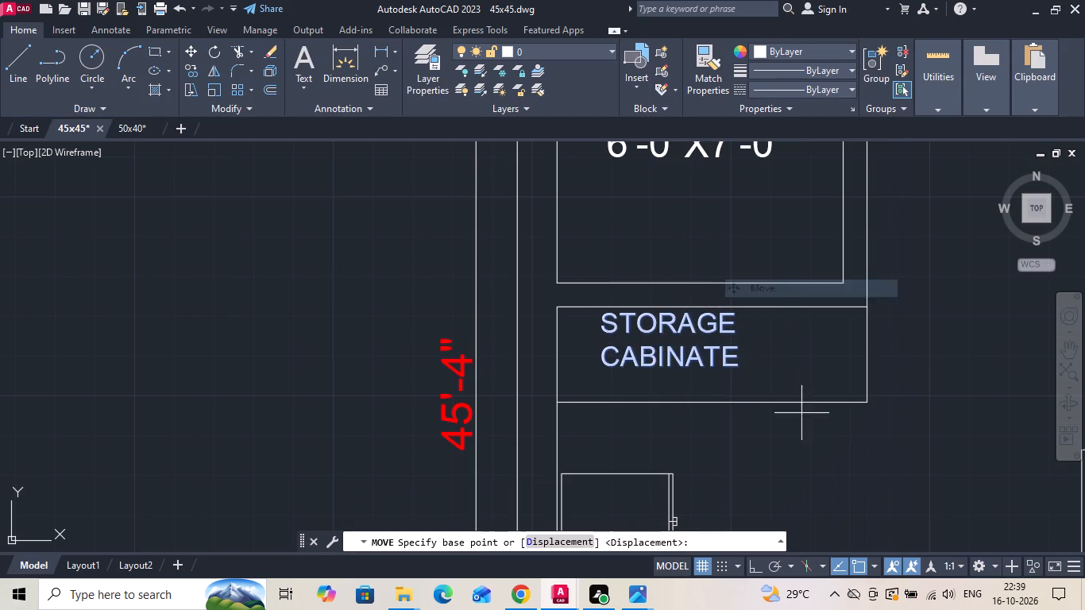
pyautogui.click(814, 460)
pyautogui.click(839, 476)
# Copy the STORAGE CABINATE label from the first floor plan into the storage rectangle below the toilet on the ground floor plan.
pyautogui.click(731, 369)
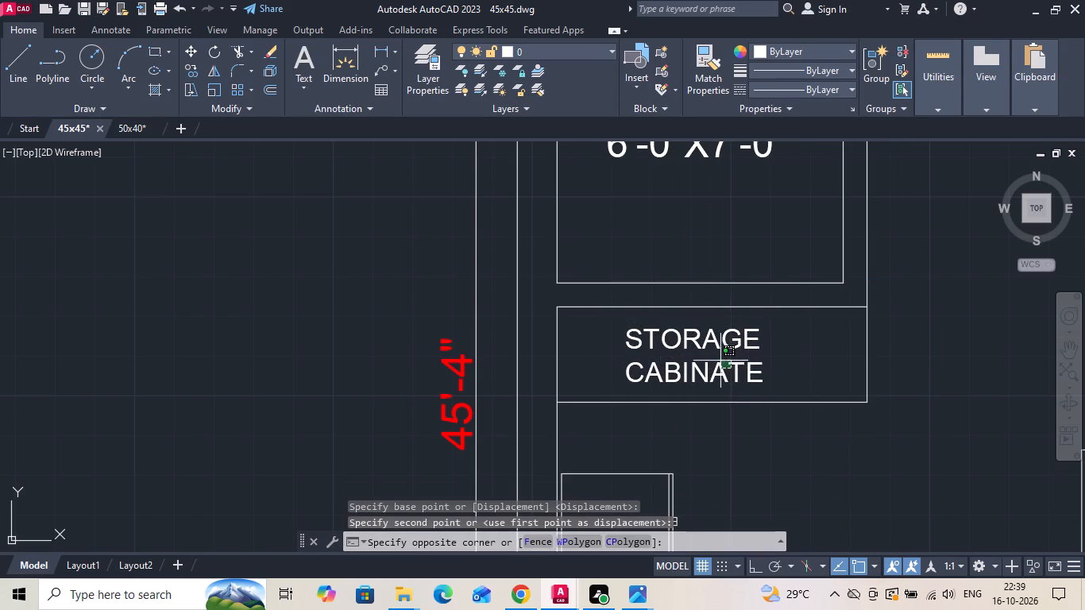
pyautogui.click(601, 328)
pyautogui.rightClick(601, 328)
pyautogui.click(666, 310)
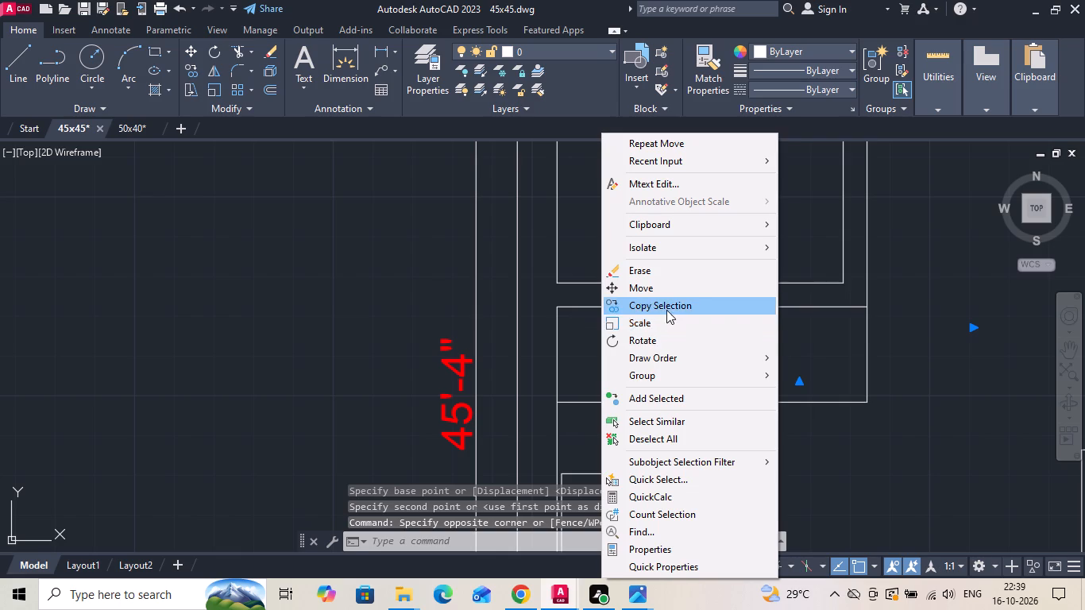
pyautogui.click(870, 399)
pyautogui.scroll(-5, 917, 392)
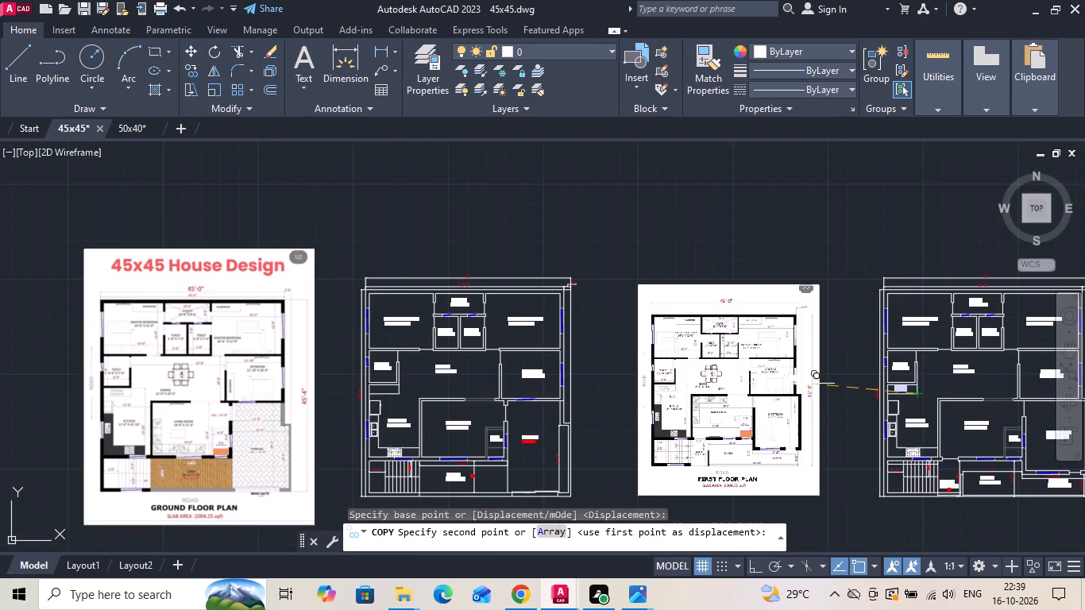
pyautogui.scroll(3, 324, 377)
pyautogui.scroll(2, 682, 444)
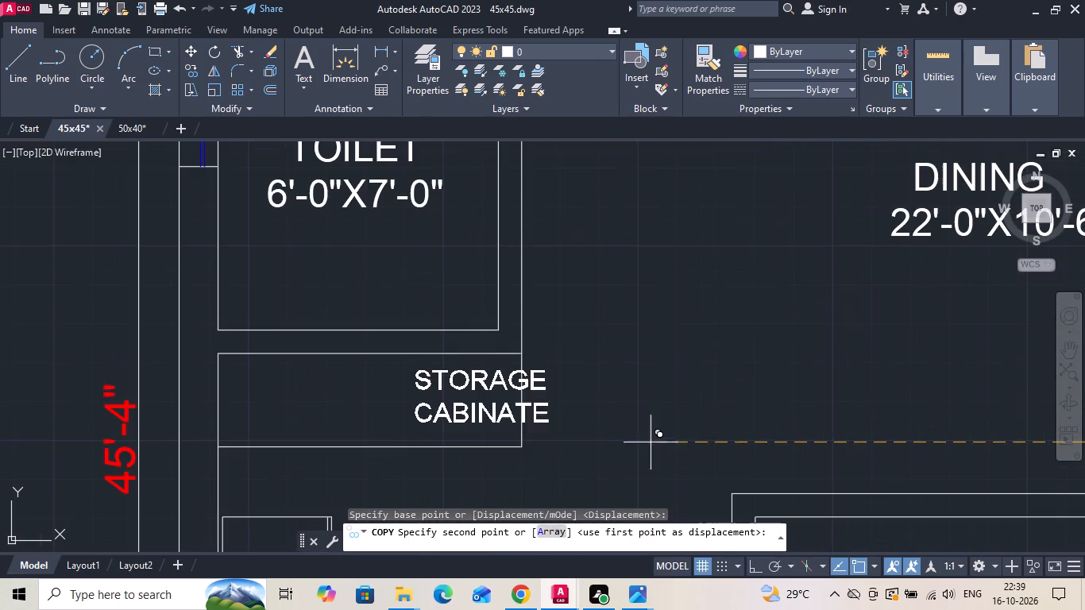
pyautogui.click(520, 447)
pyautogui.press('Escape')
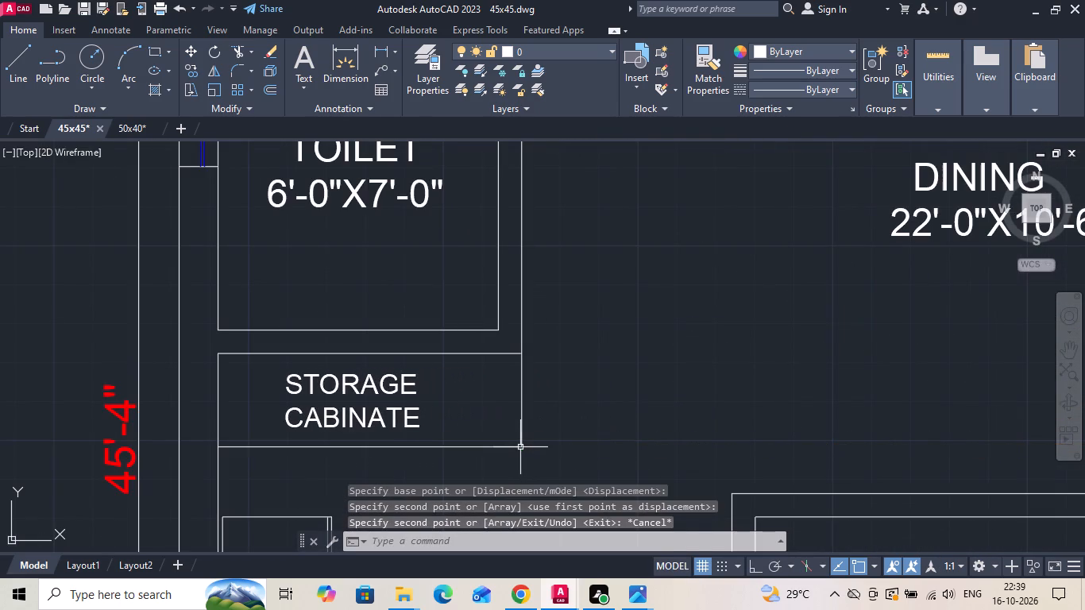
# Save the drawing.
pyautogui.hotkey('ctrl', 's')
# Check the ground floor reference, then measure the short wall between the 14'-0" wide master bedroom and the utility with a linear dimension.
pyautogui.scroll(-4, 580, 439)
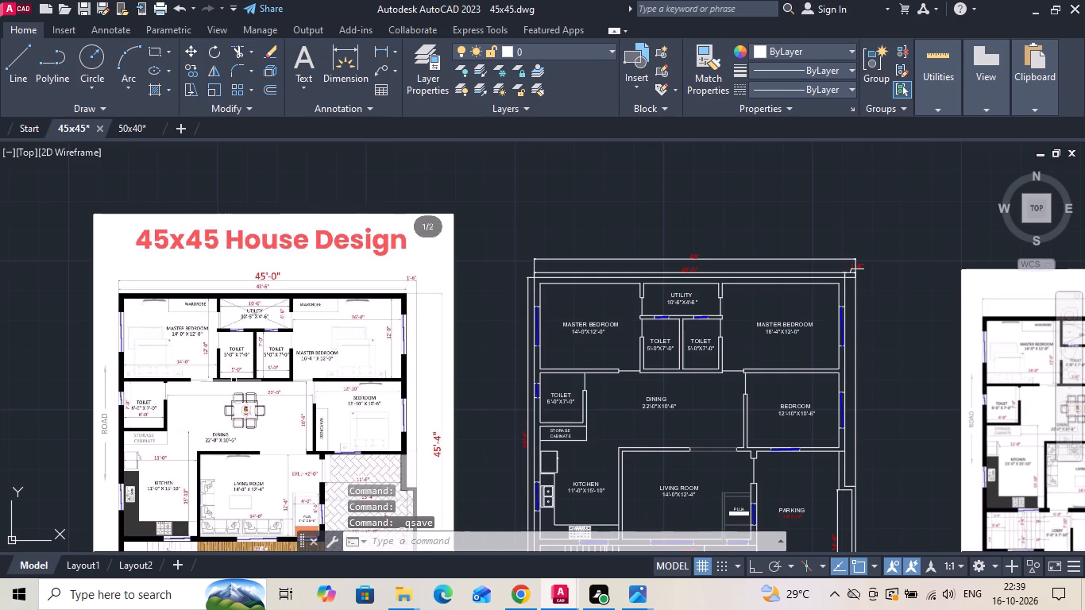
pyautogui.scroll(1, 234, 380)
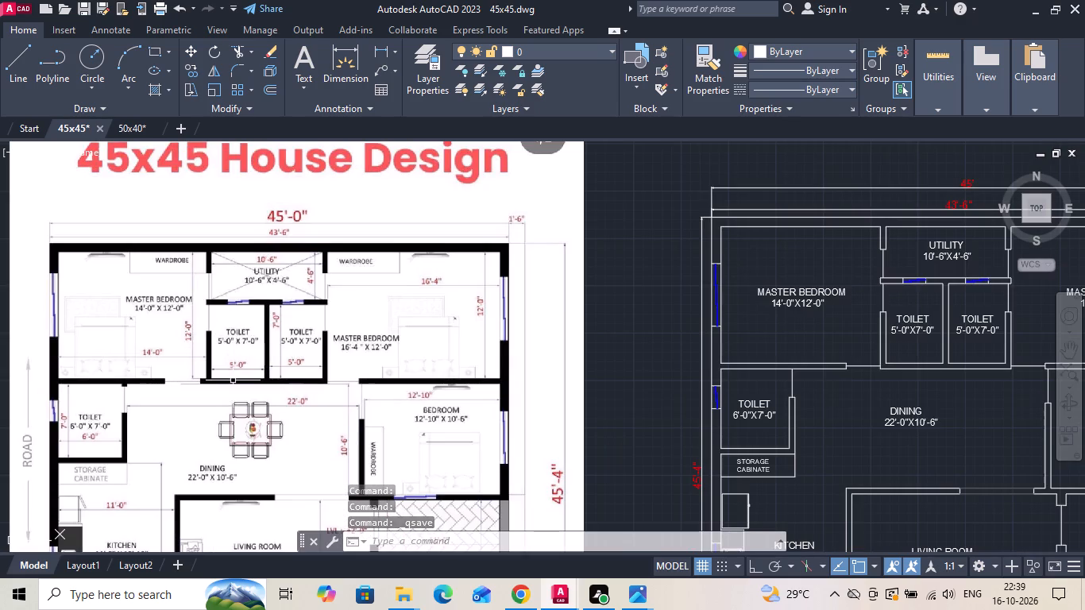
pyautogui.scroll(-2, 397, 288)
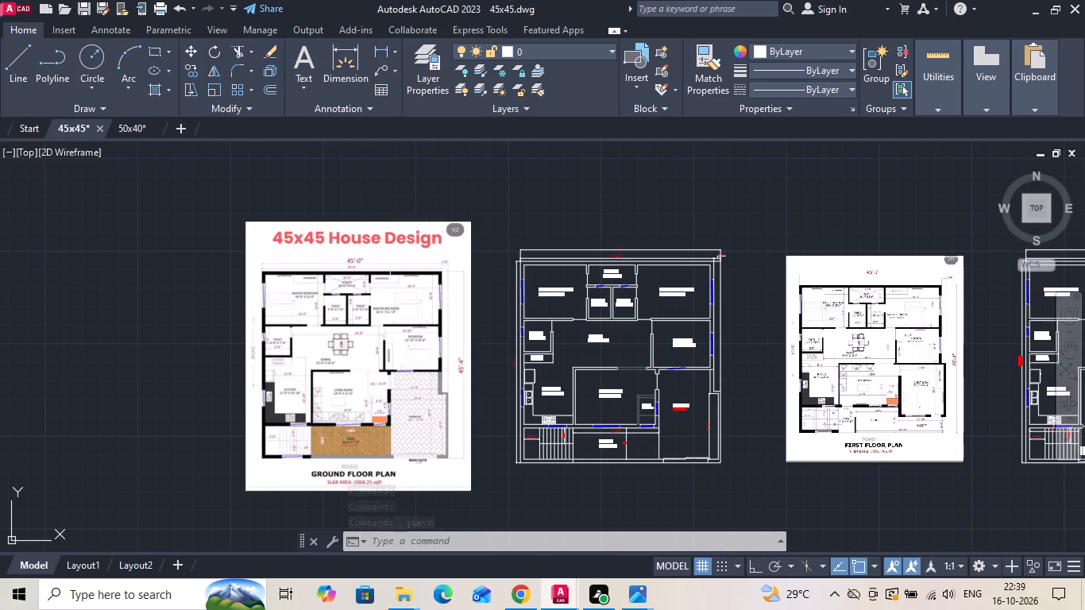
pyautogui.scroll(2, 557, 290)
pyautogui.moveTo(568, 248); pyautogui.dragTo(579, 255, button='middle')
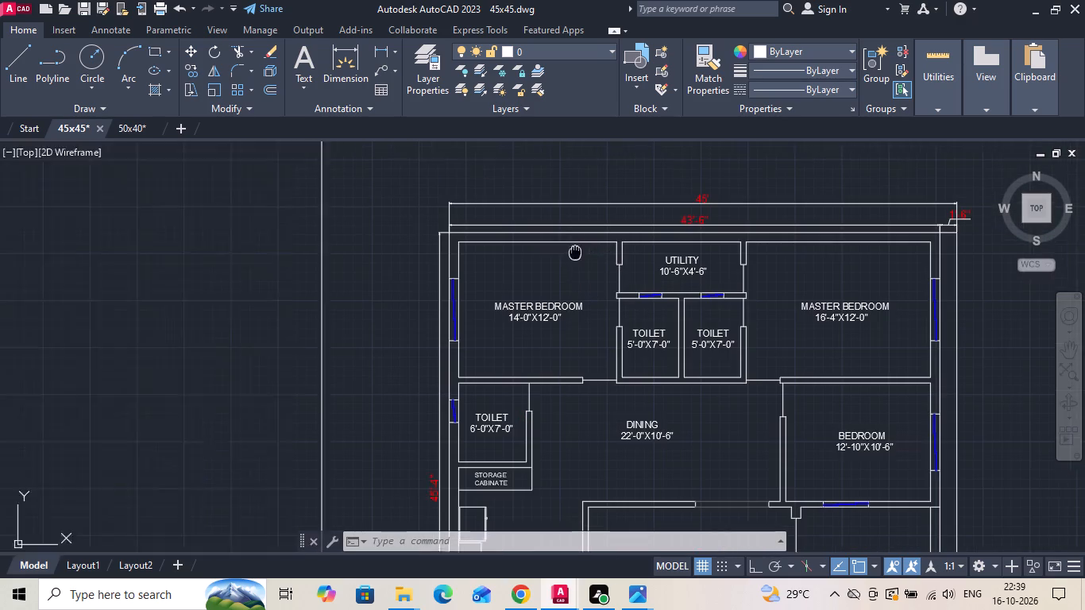
pyautogui.moveTo(579, 255); pyautogui.dragTo(698, 268, button='middle')
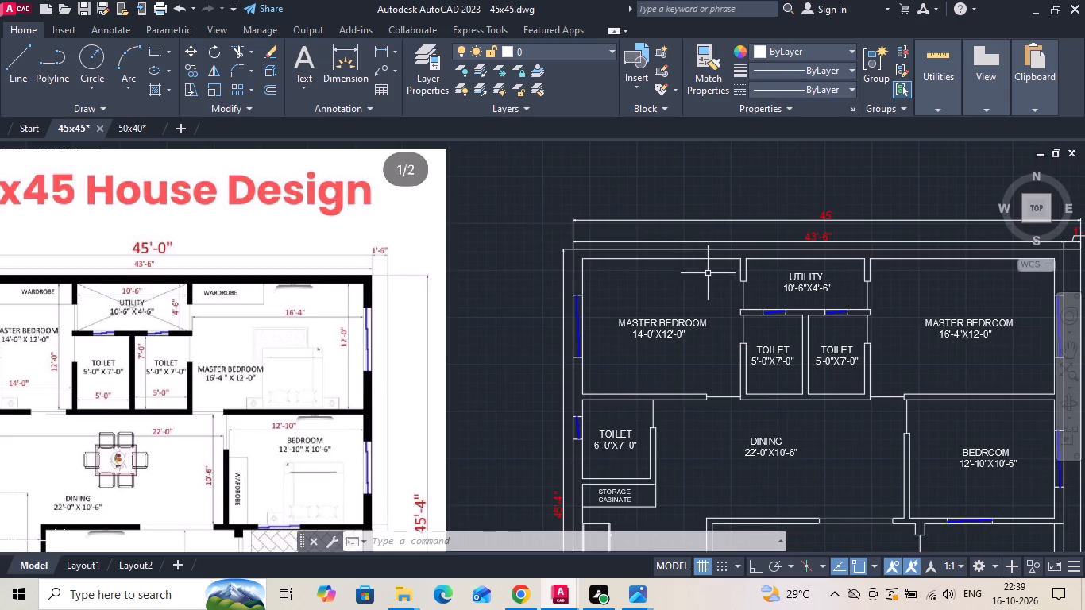
pyautogui.scroll(2, 733, 267)
pyautogui.click(381, 47)
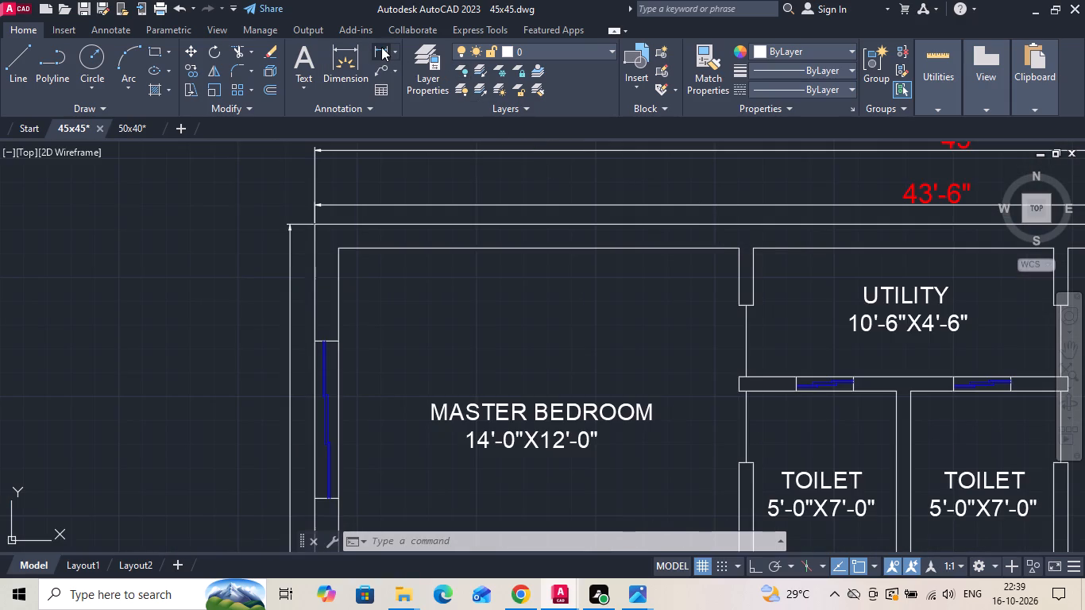
pyautogui.click(737, 249)
pyautogui.click(736, 305)
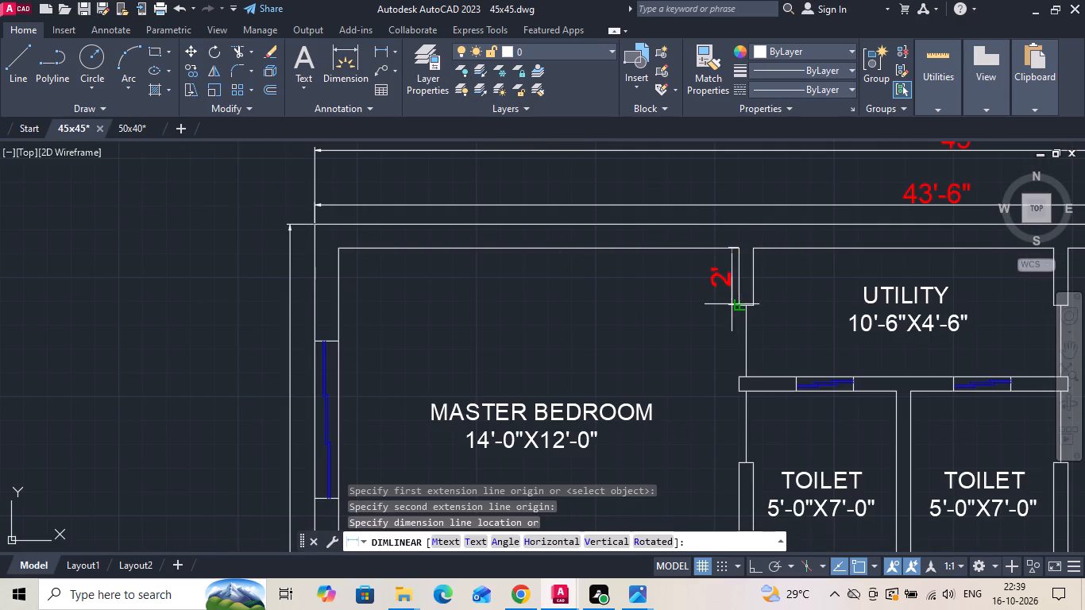
pyautogui.press('Escape')
# Turn ortho on and try to measure the wardrobe's width in the 14'-0" master bedroom of the ground floor reference image.
pyautogui.scroll(-3, 750, 303)
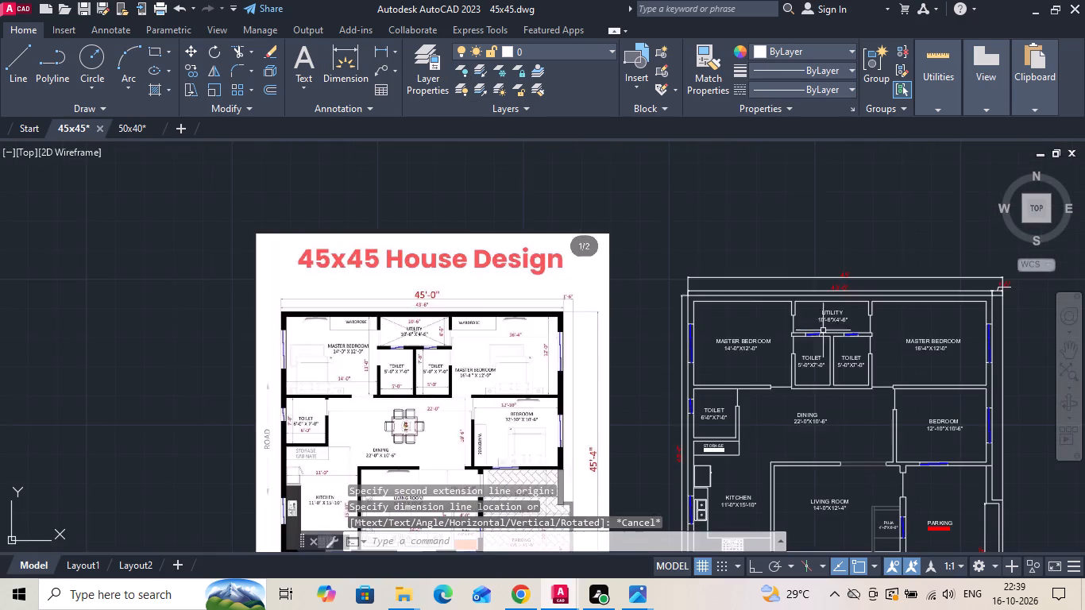
pyautogui.scroll(2, 418, 341)
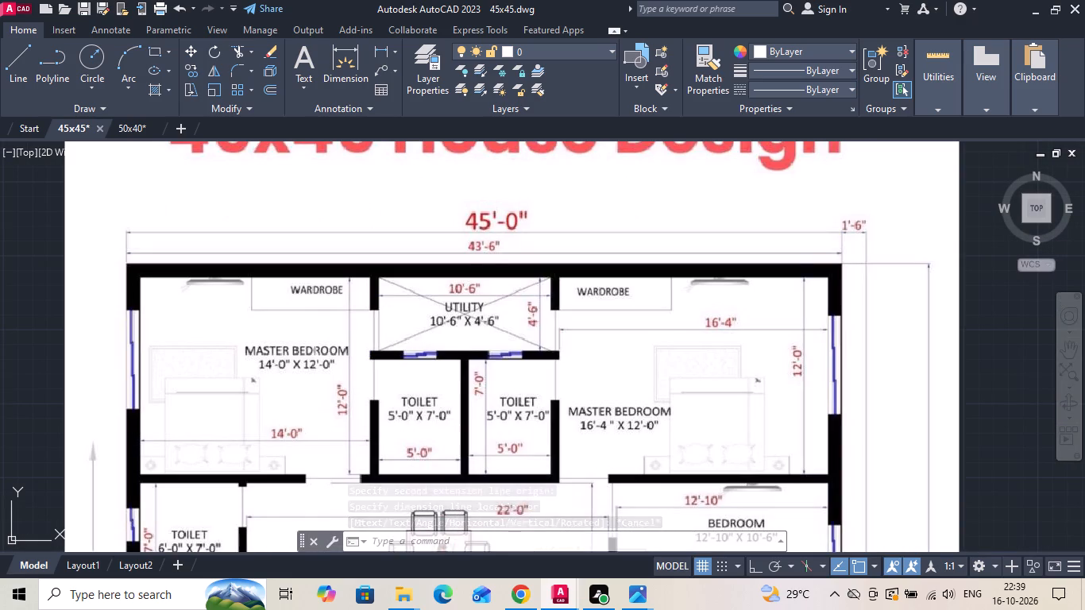
pyautogui.click(382, 51)
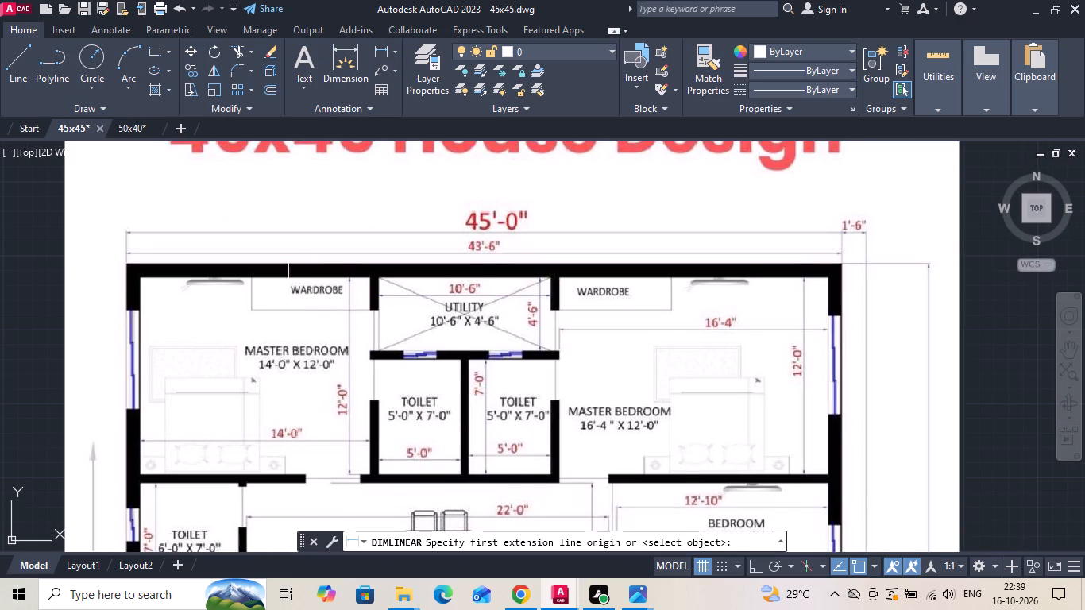
pyautogui.scroll(1, 280, 289)
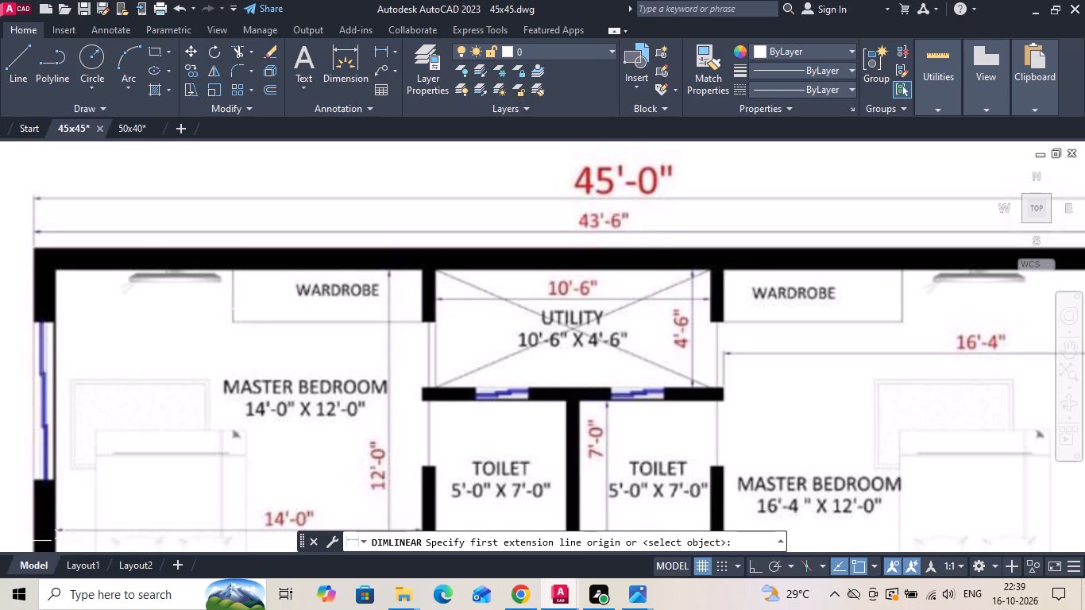
pyautogui.click(227, 307)
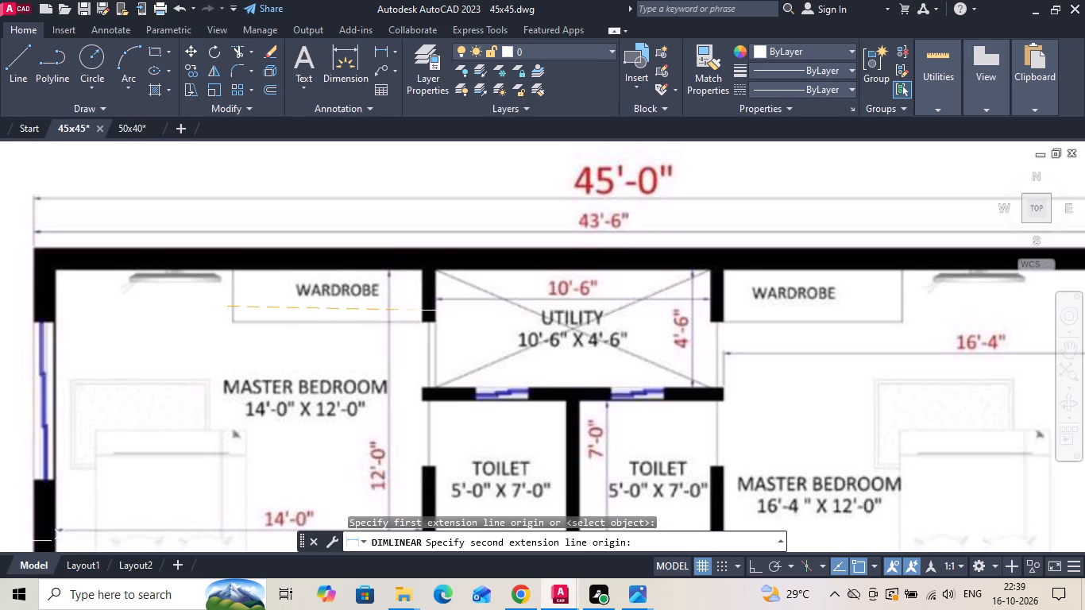
pyautogui.press('F8')
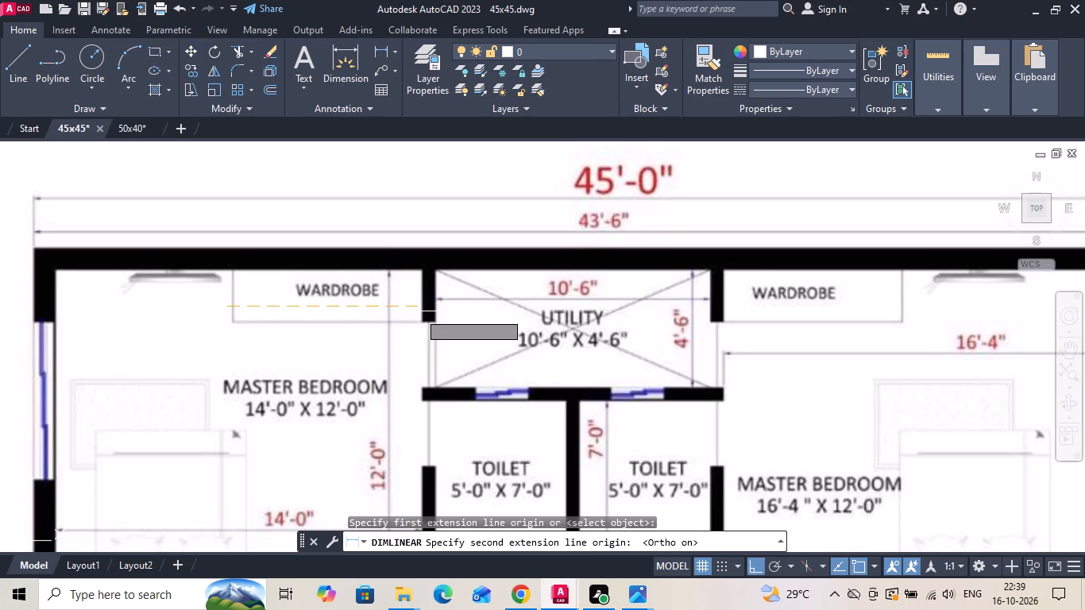
pyautogui.press('Escape')
# Offset the short wall faces on both sides of the ground floor utility 7' into the two master bedrooms.
pyautogui.scroll(-4, 285, 308)
pyautogui.scroll(2, 504, 314)
pyautogui.scroll(1, 615, 284)
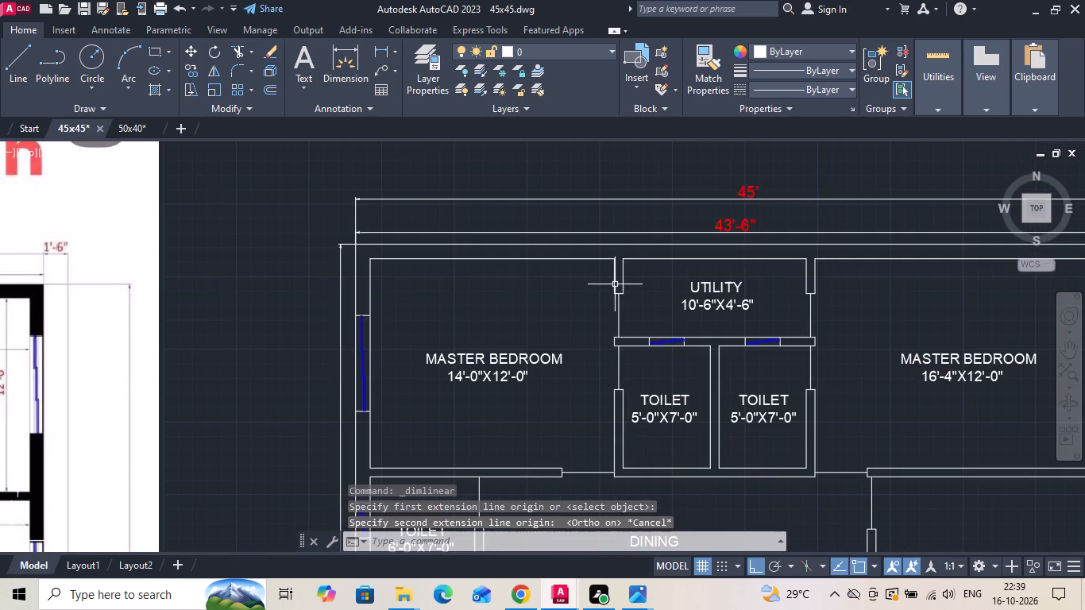
pyautogui.write('O')
pyautogui.press('space')
pyautogui.write("7'")
pyautogui.press('Return')
pyautogui.scroll(1, 624, 280)
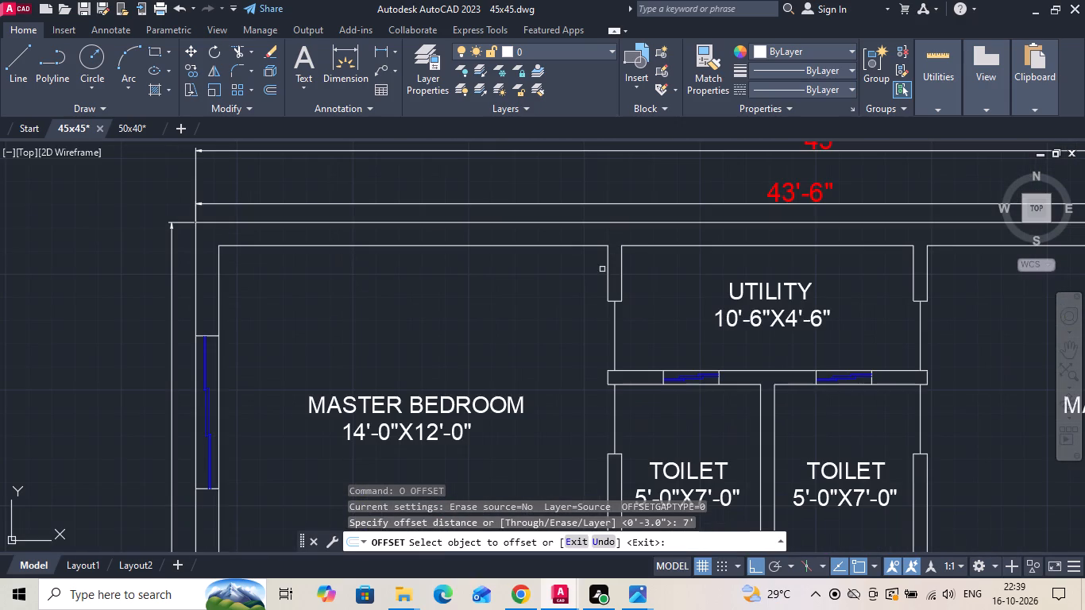
pyautogui.click(607, 272)
pyautogui.click(471, 270)
pyautogui.scroll(-2, 488, 291)
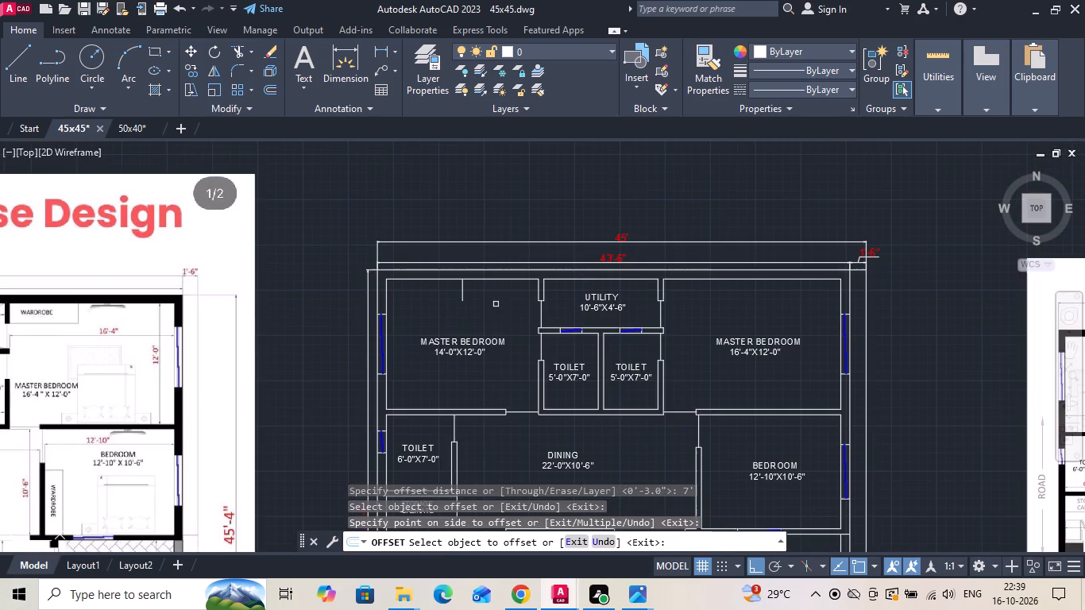
pyautogui.click(663, 290)
pyautogui.click(741, 292)
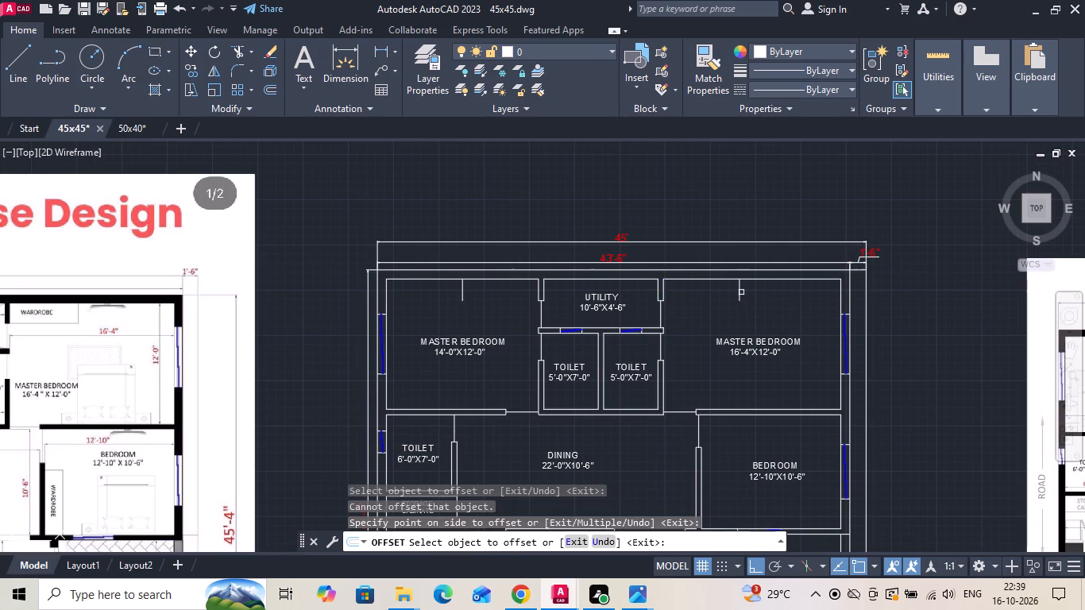
# Offset the ground floor bedroom's lower wall line 7' upward into the room.
pyautogui.moveTo(722, 321); pyautogui.dragTo(752, 253, button='middle')
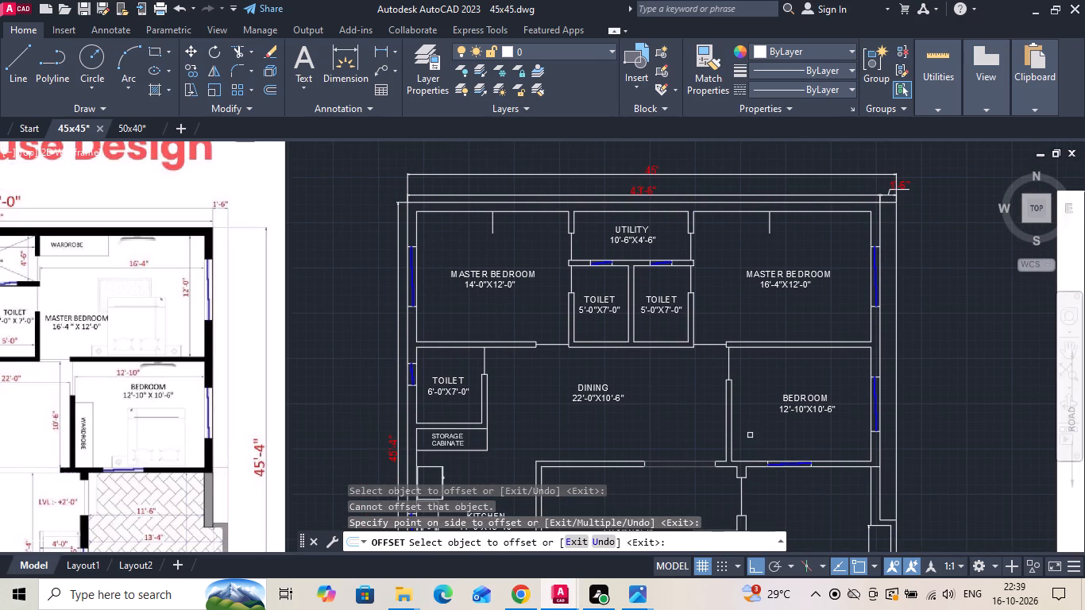
pyautogui.click(743, 459)
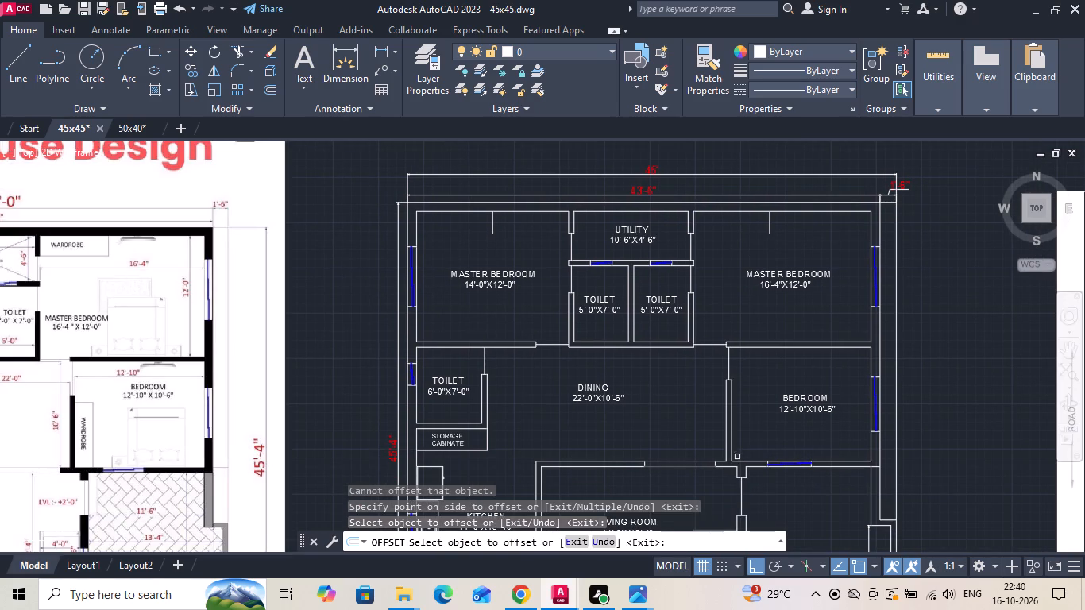
pyautogui.click(739, 461)
pyautogui.click(750, 430)
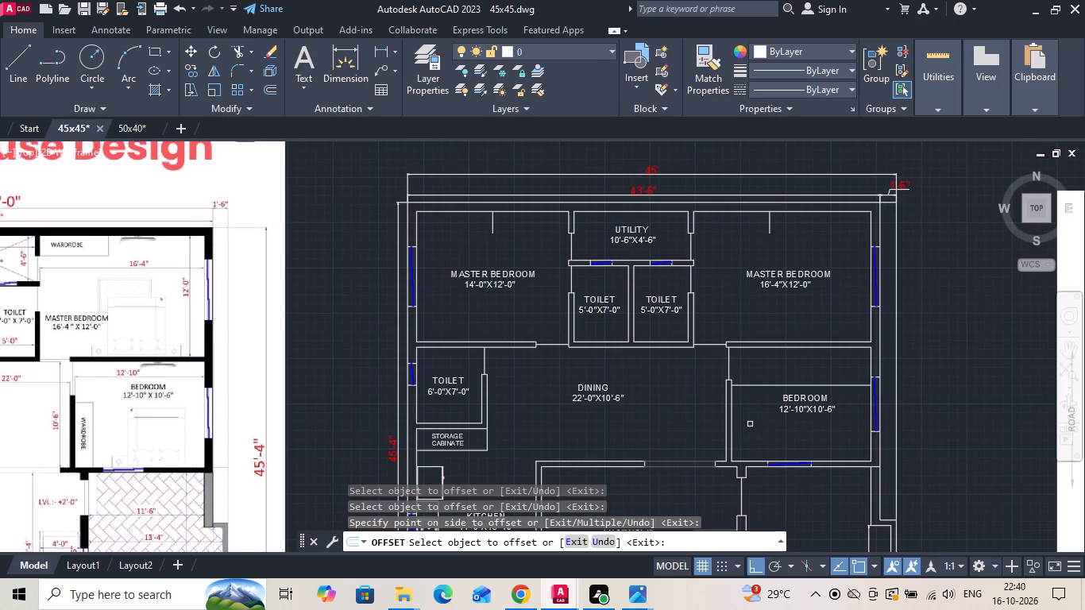
# On the first floor plan, offset the bedroom's lower wall line 7' upward and the guest room's upper wall line 7' downward.
pyautogui.moveTo(750, 422); pyautogui.dragTo(774, 296, button='middle')
pyautogui.scroll(-2, 565, 332)
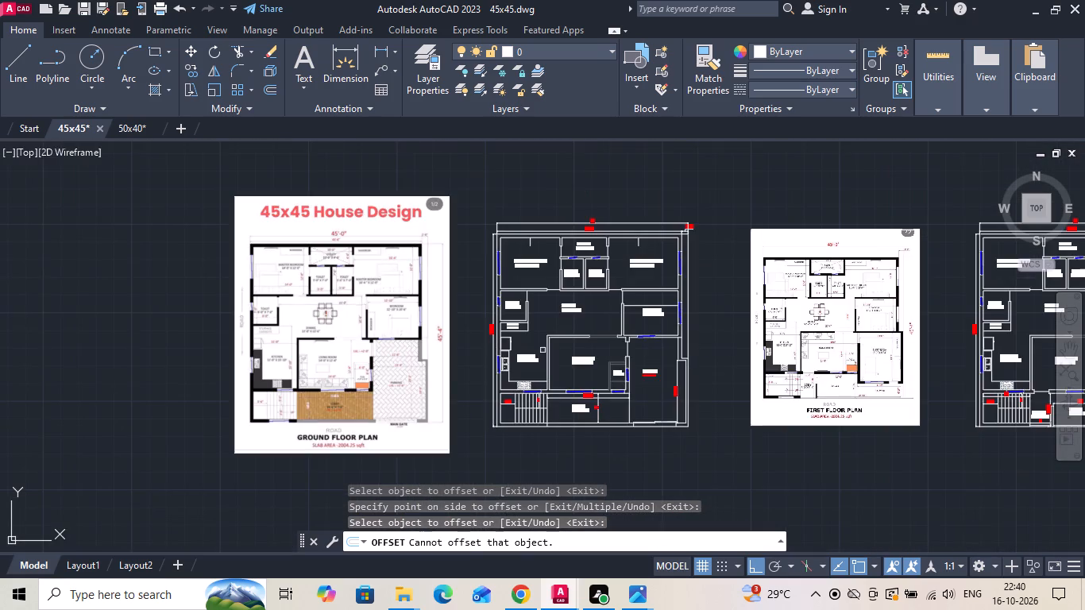
pyautogui.scroll(2, 878, 327)
pyautogui.moveTo(851, 326); pyautogui.dragTo(274, 299, button='middle')
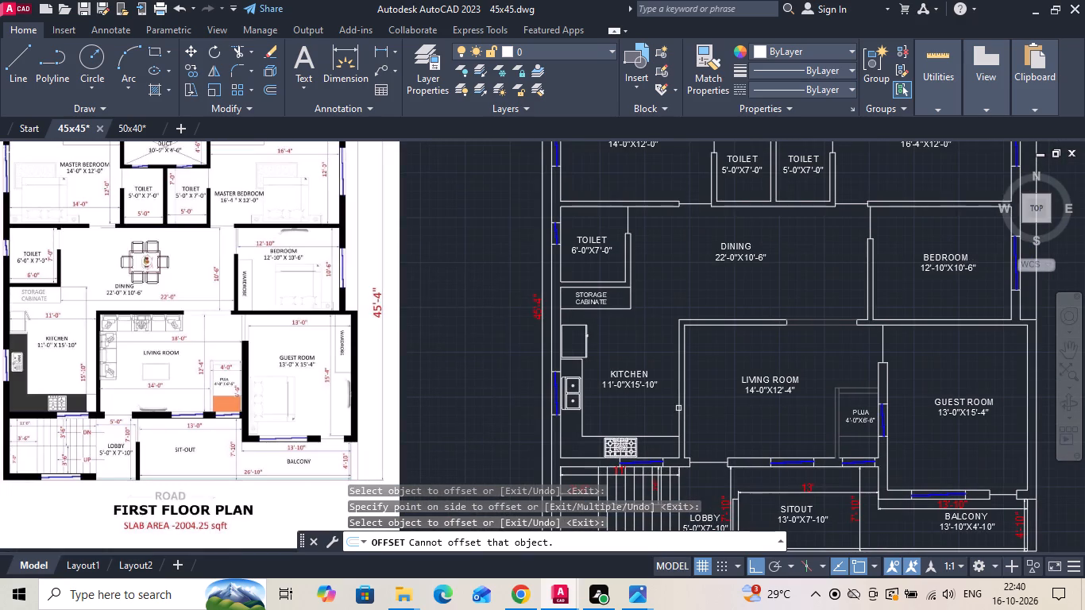
pyautogui.click(887, 320)
pyautogui.click(896, 294)
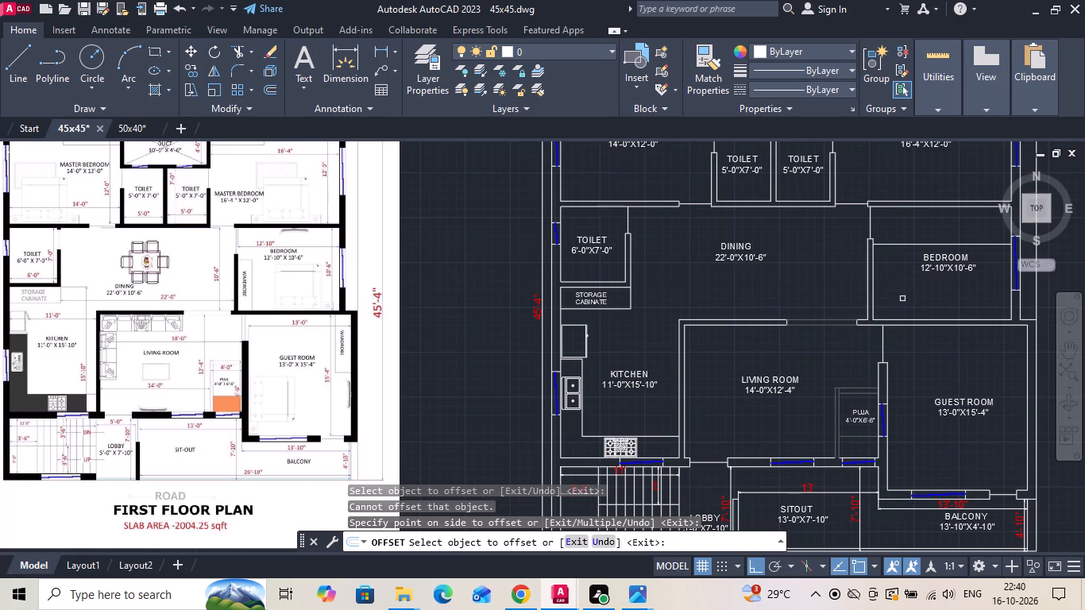
pyautogui.moveTo(972, 326); pyautogui.dragTo(966, 338)
pyautogui.click(955, 363)
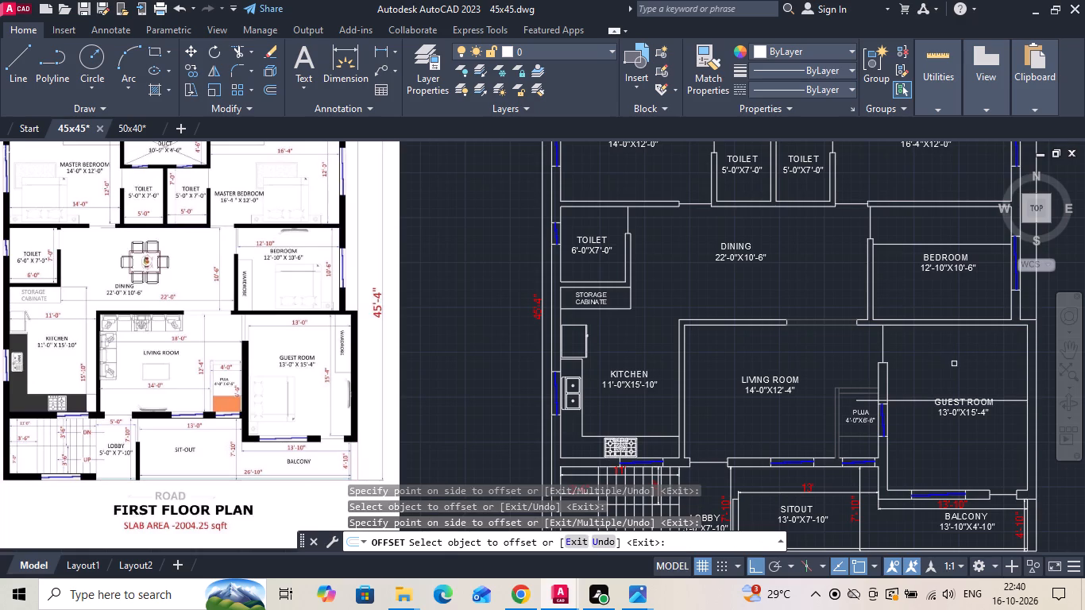
# Offset the short wall faces on both sides of the first floor duct 7' into the two master bedrooms.
pyautogui.moveTo(954, 364); pyautogui.dragTo(950, 396, button='middle')
pyautogui.moveTo(843, 230); pyautogui.dragTo(832, 261, button='middle')
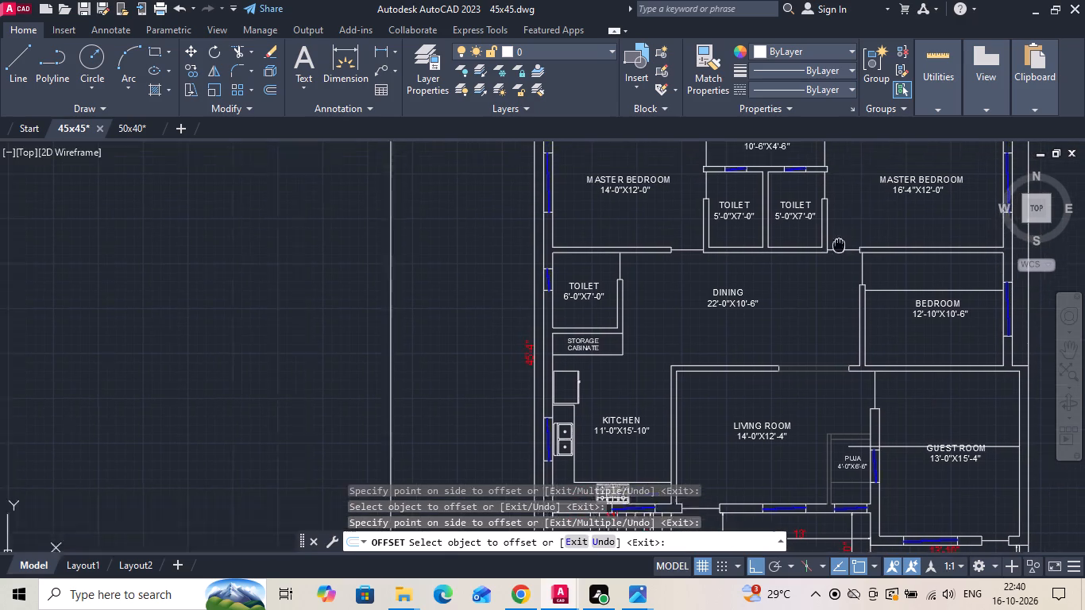
pyautogui.moveTo(832, 261); pyautogui.dragTo(805, 342, button='middle')
pyautogui.scroll(1, 799, 237)
pyautogui.click(788, 221)
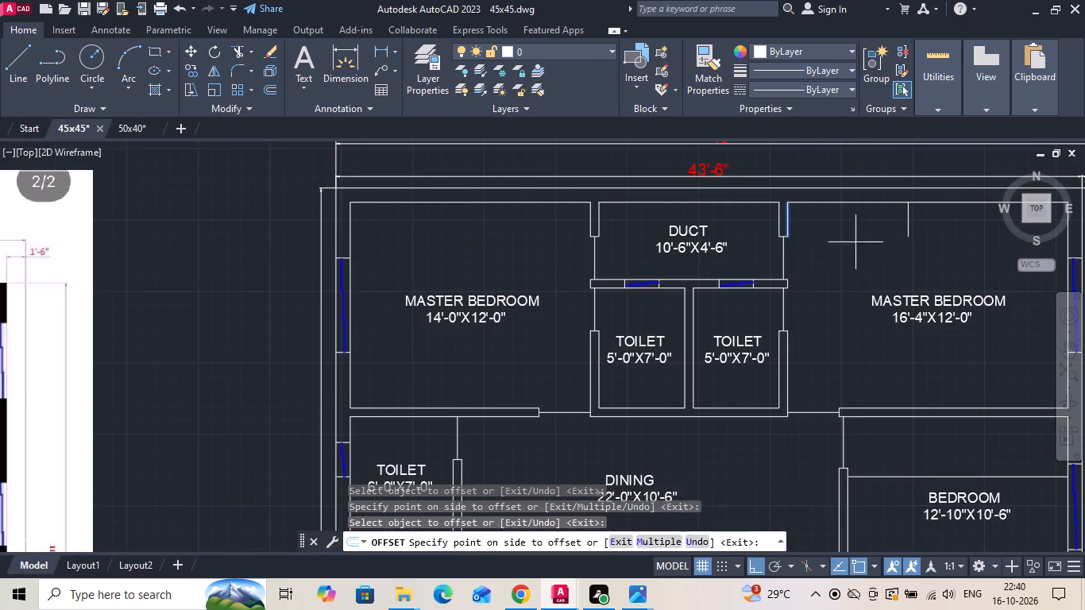
pyautogui.click(855, 242)
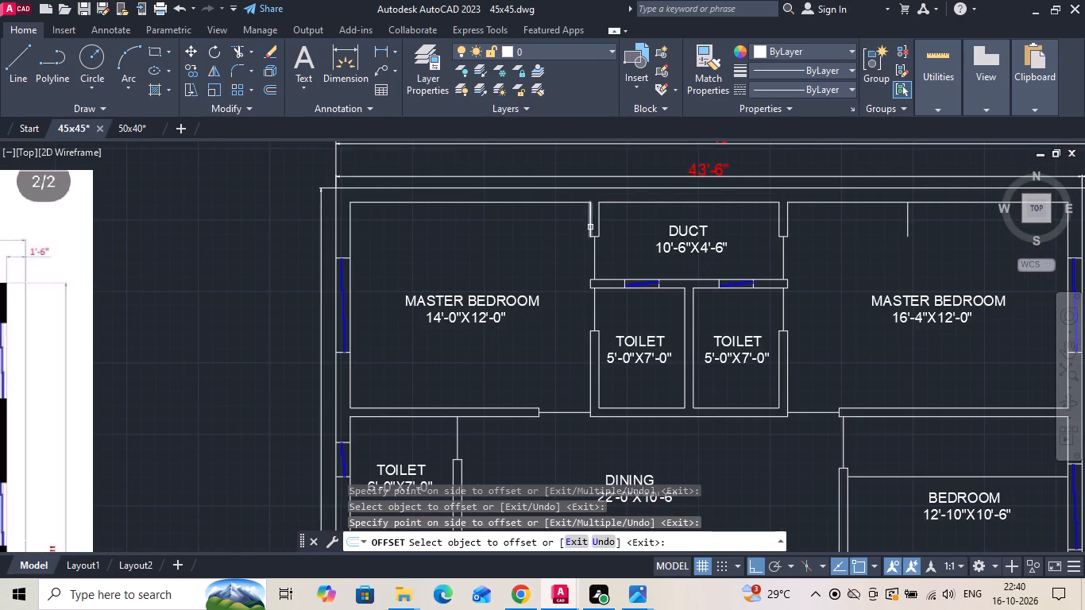
pyautogui.click(590, 227)
pyautogui.click(542, 230)
pyautogui.press('Escape')
# Extend the wall-end lines beside the first floor duct to the offset lines, closing the wardrobe outlines in both master bedrooms.
pyautogui.write('EX')
pyautogui.press('space')
pyautogui.scroll(2, 555, 237)
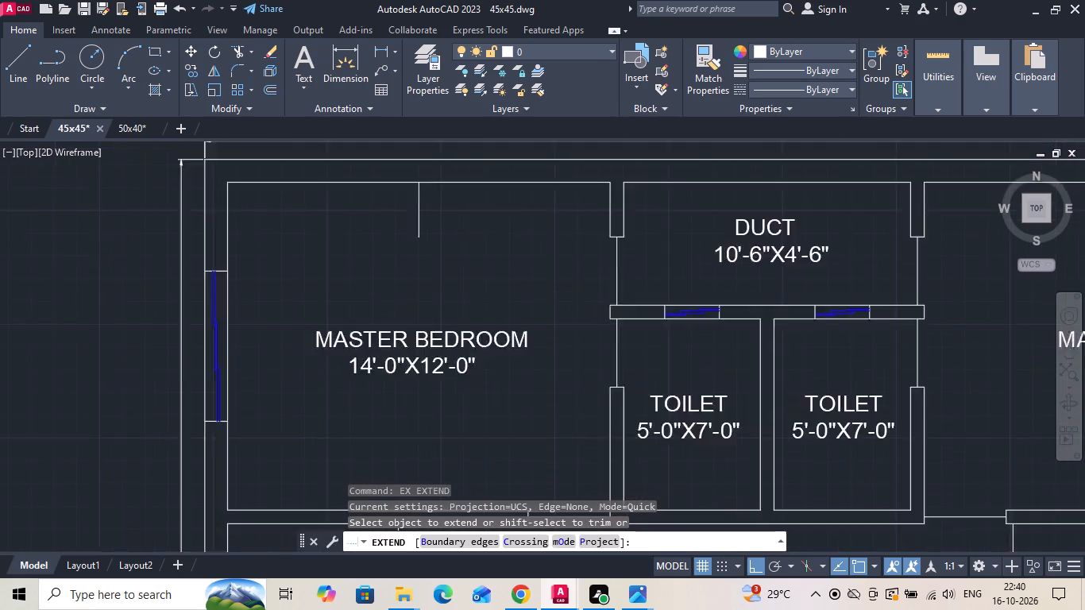
pyautogui.click(637, 236)
pyautogui.scroll(-2, 467, 279)
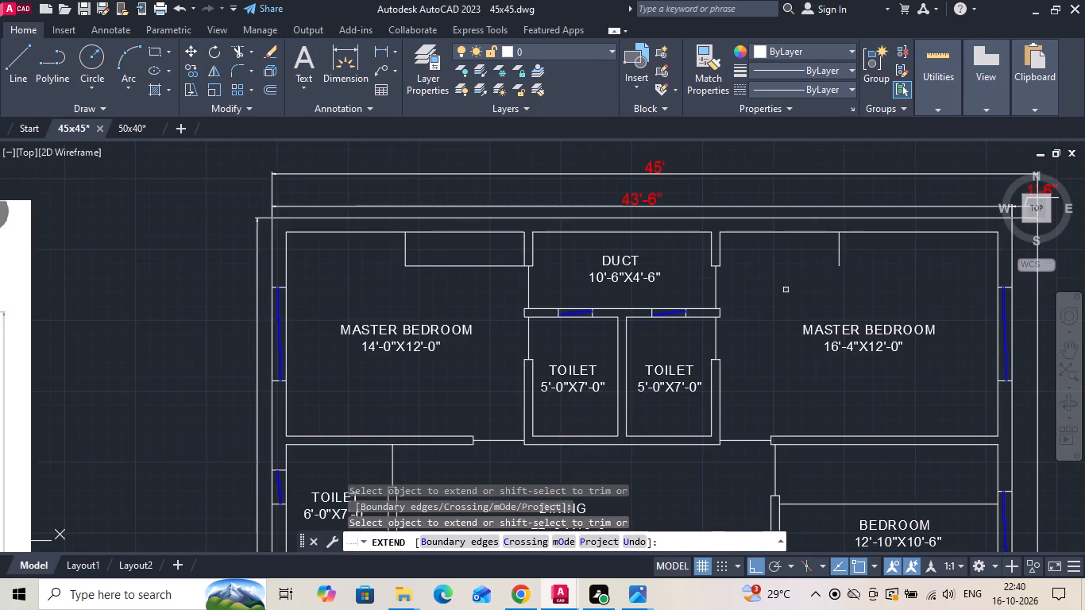
pyautogui.scroll(1, 733, 271)
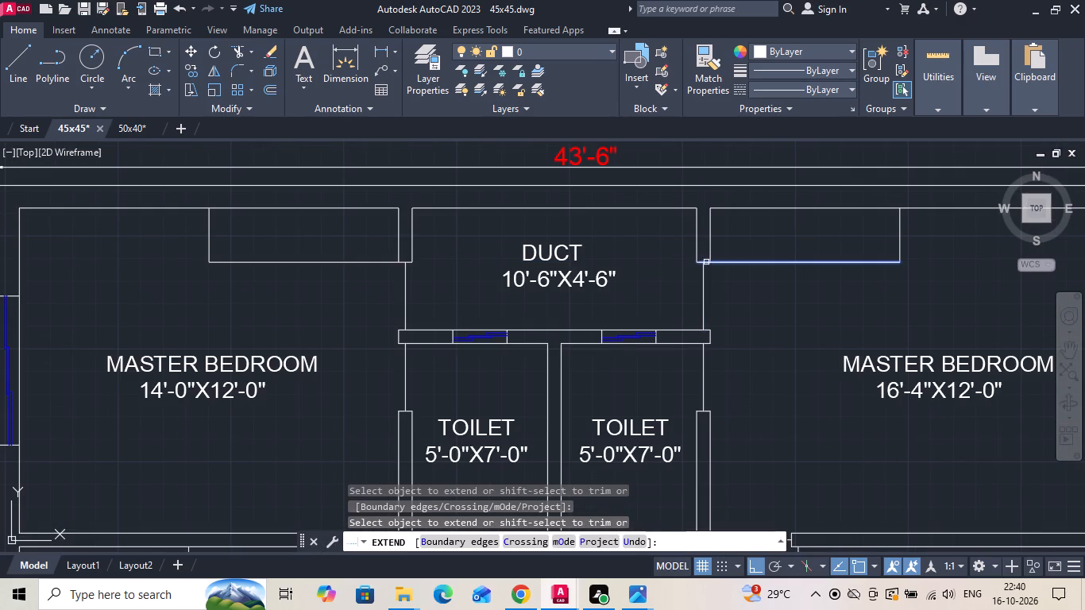
pyautogui.click(707, 262)
pyautogui.scroll(-3, 662, 237)
pyautogui.scroll(1, 741, 403)
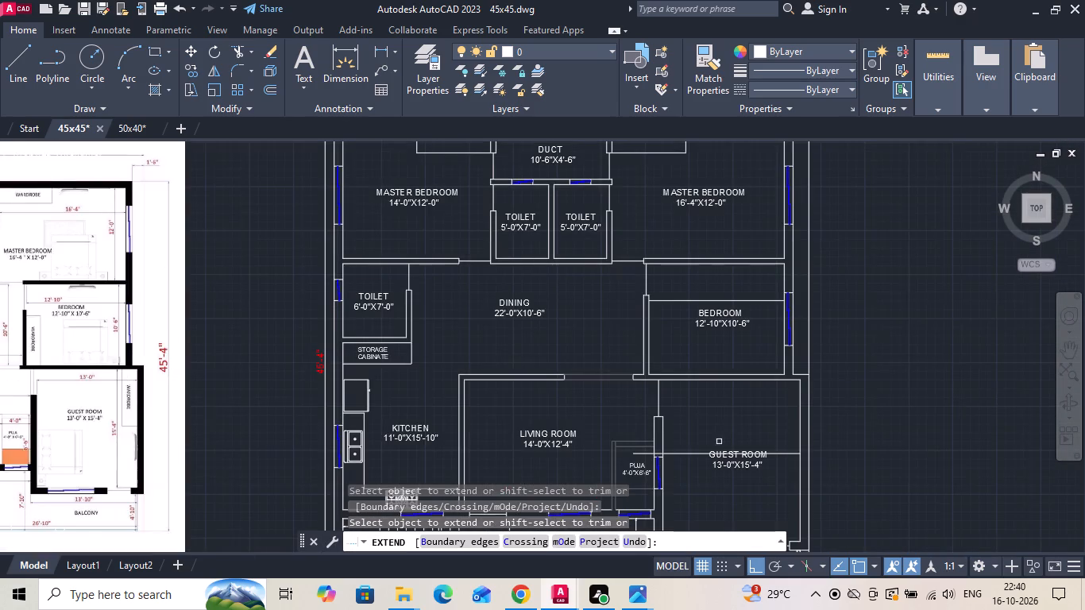
pyautogui.moveTo(713, 440); pyautogui.dragTo(689, 401, button='middle')
pyautogui.press('Escape')
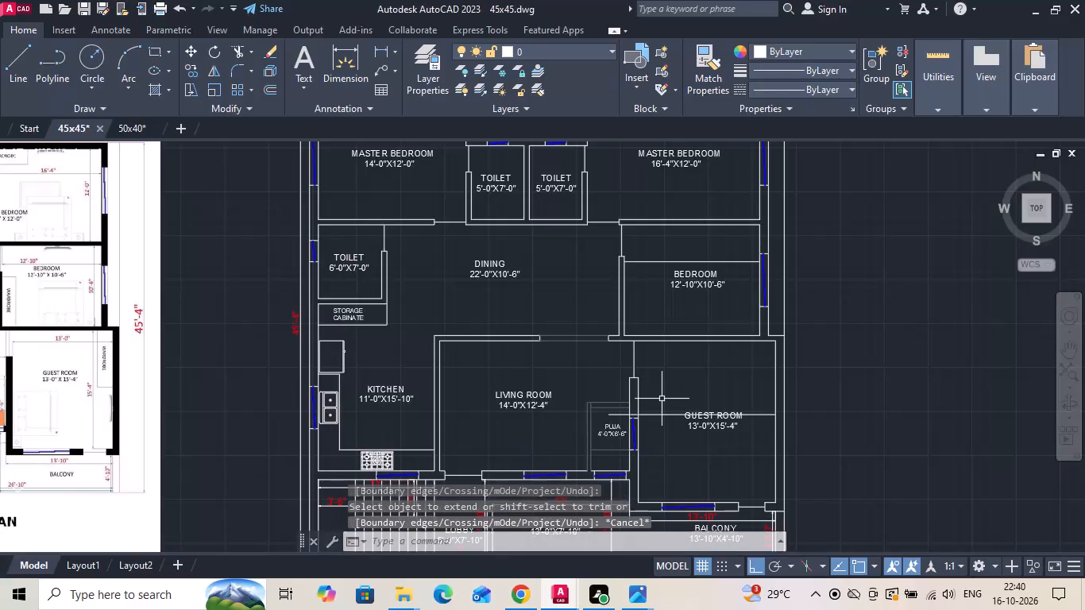
# On the first floor, offset the guest room's right wall line and the bedroom's left wall line 2' into the rooms.
pyautogui.write("O 2'")
pyautogui.press('Return')
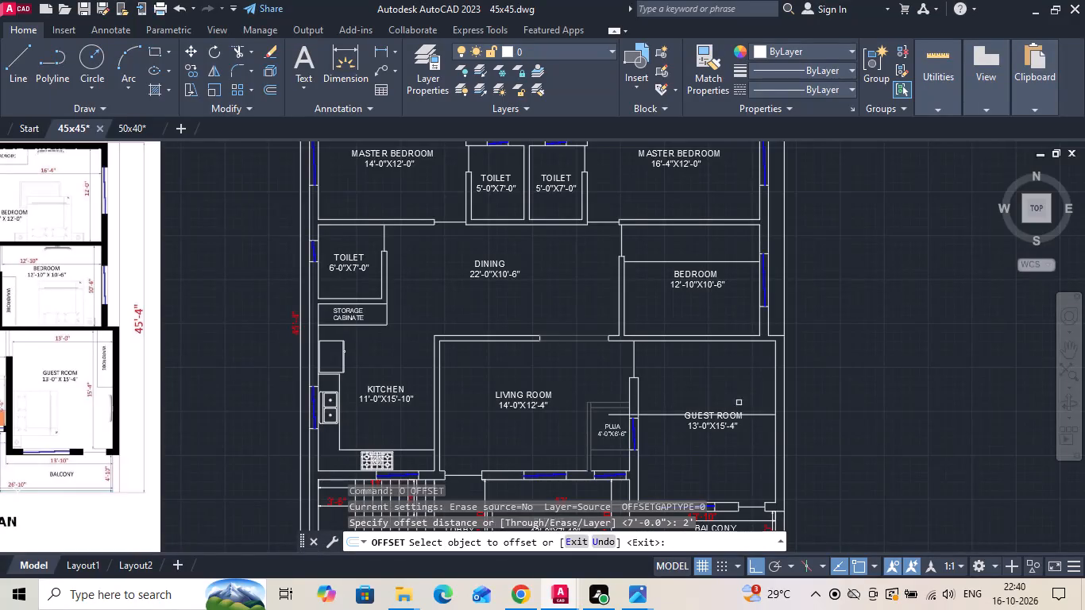
pyautogui.scroll(1, 778, 384)
pyautogui.moveTo(771, 366); pyautogui.dragTo(745, 373)
pyautogui.click(720, 375)
pyautogui.scroll(-2, 696, 418)
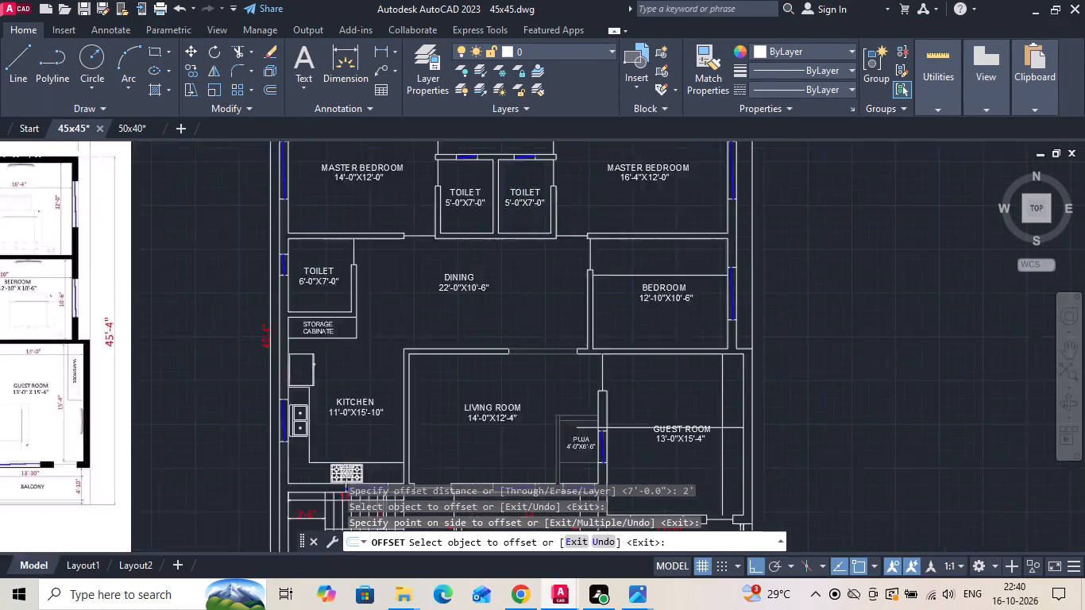
pyautogui.scroll(2, 649, 303)
pyautogui.click(608, 390)
pyautogui.click(662, 388)
pyautogui.press('Escape')
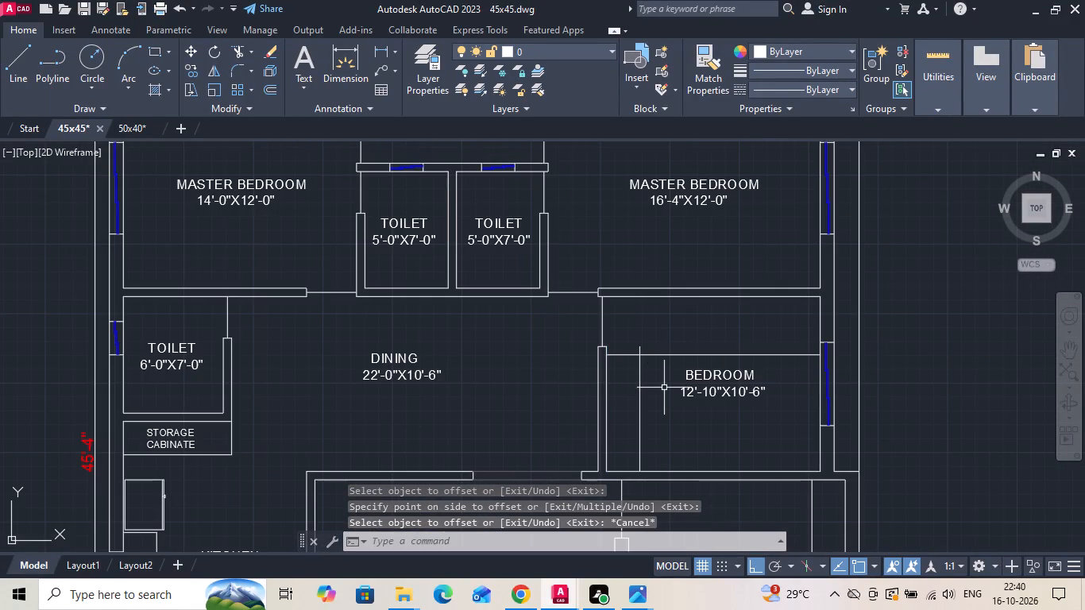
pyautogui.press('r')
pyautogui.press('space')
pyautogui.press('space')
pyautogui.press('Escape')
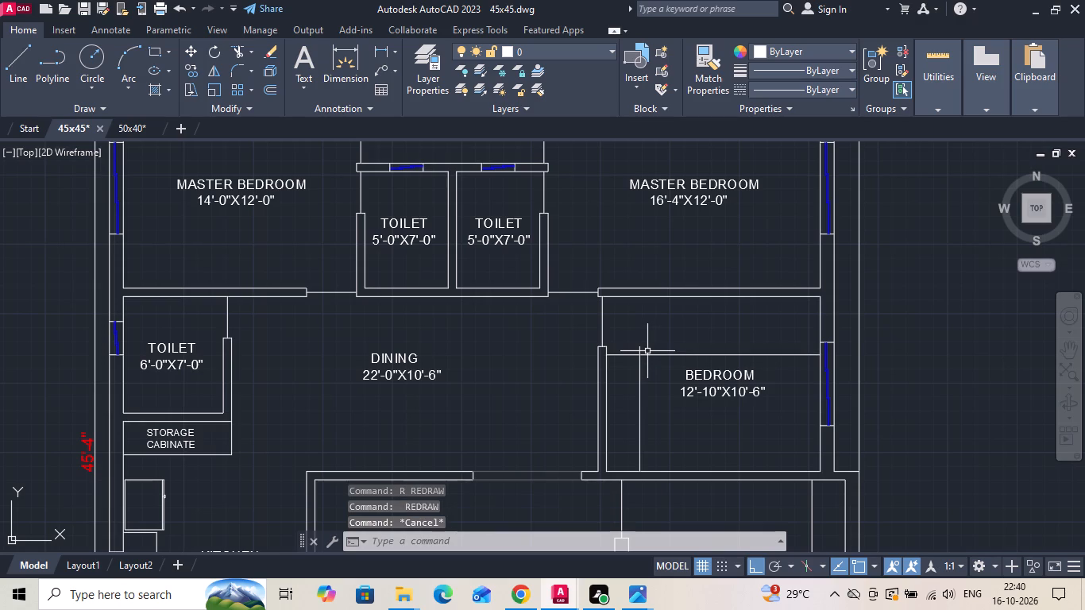
# Fillet the two offset lines in the first floor bedroom with zero radius to form the wardrobe corner.
pyautogui.press('f')
pyautogui.press('space')
pyautogui.scroll(1, 639, 363)
pyautogui.click(632, 349)
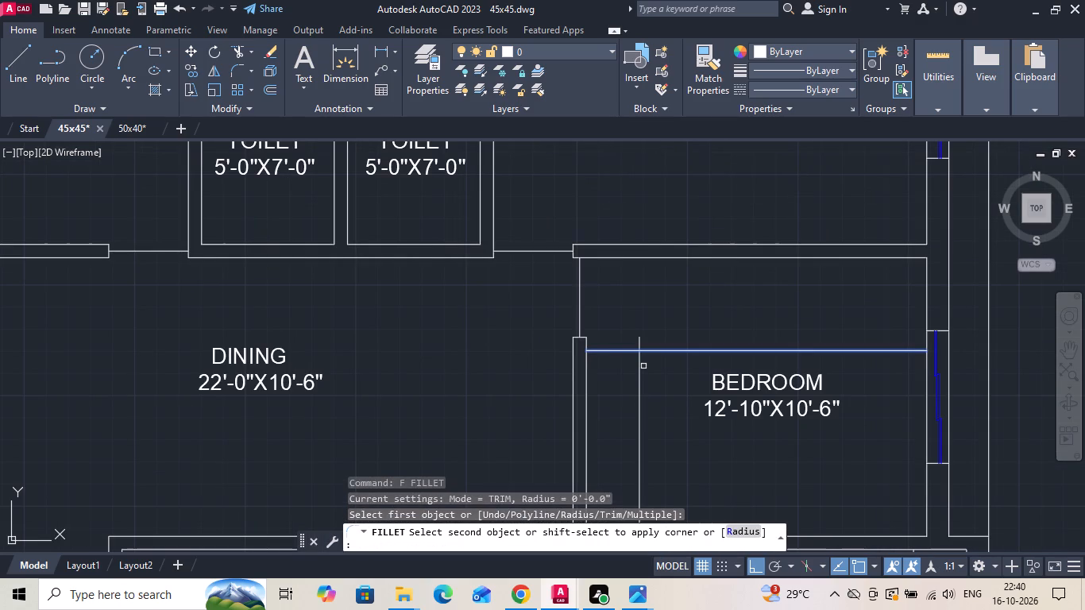
pyautogui.click(639, 385)
pyautogui.scroll(-3, 647, 278)
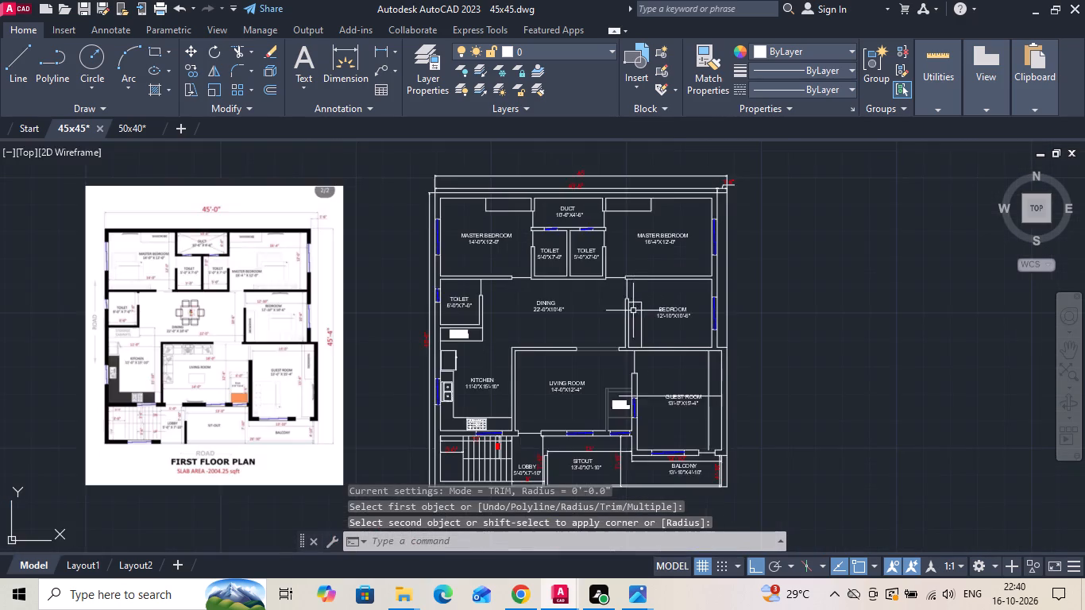
# Fillet the two offset lines in the first floor guest room with zero radius to form the wardrobe corner.
pyautogui.scroll(2, 687, 380)
pyautogui.press('space')
pyautogui.click(724, 438)
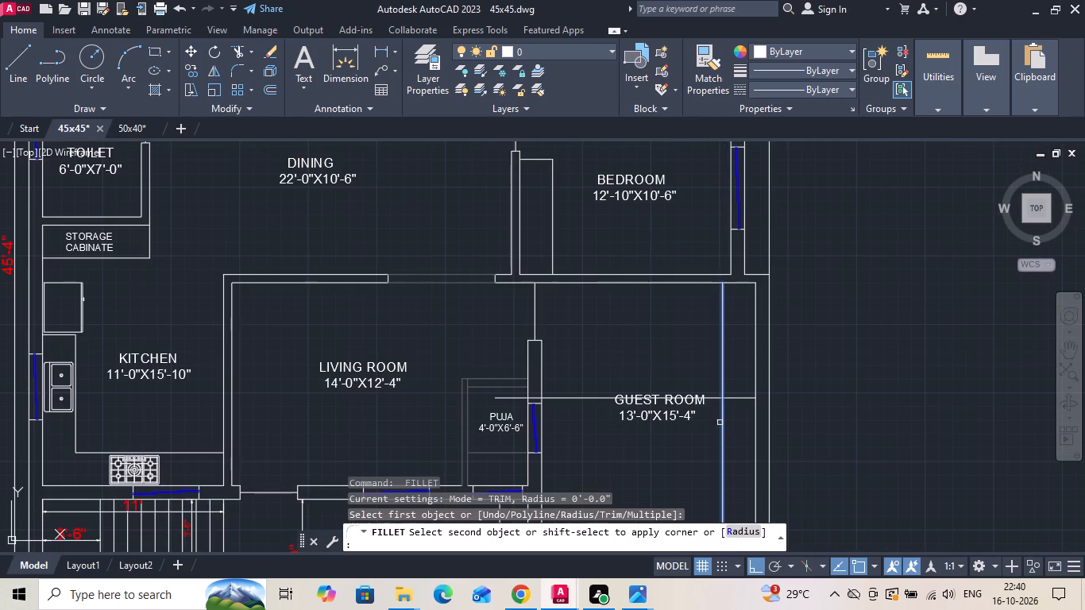
pyautogui.press('Escape')
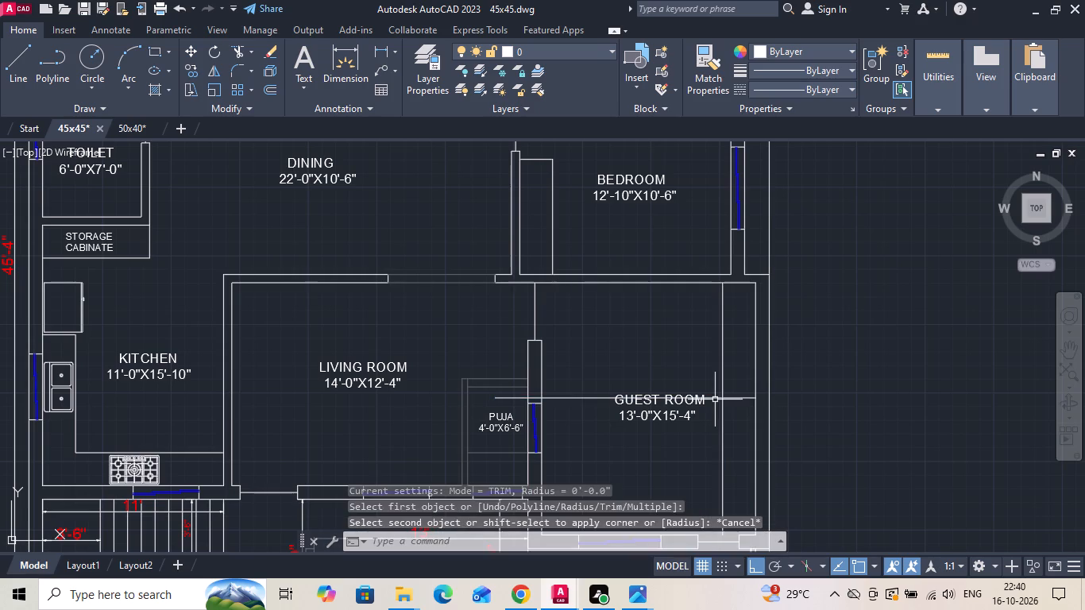
pyautogui.write('F')
pyautogui.press('space')
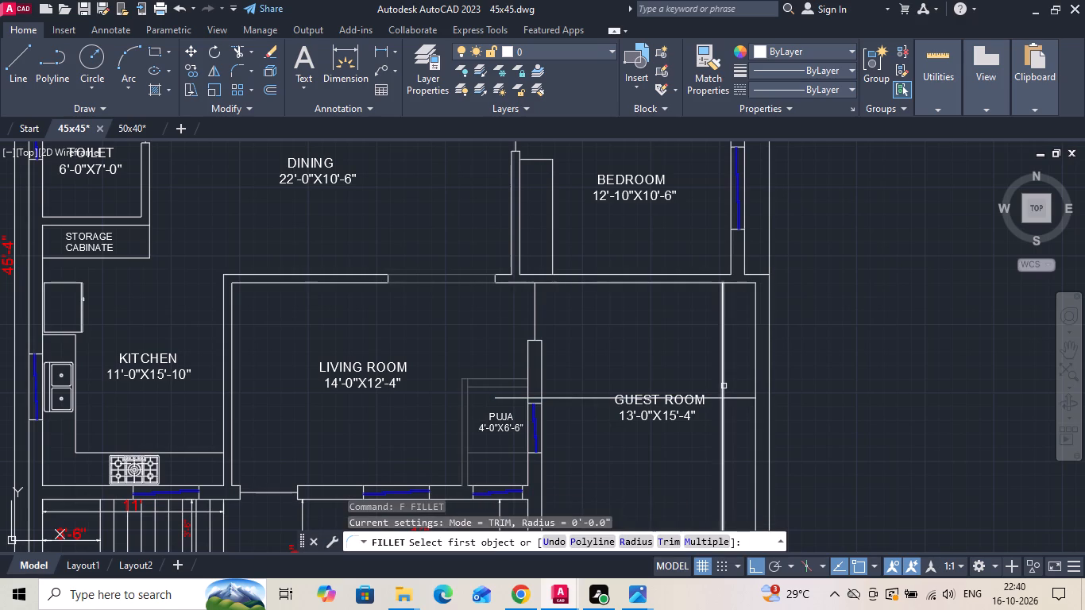
pyautogui.click(724, 386)
pyautogui.click(739, 396)
pyautogui.press('Escape')
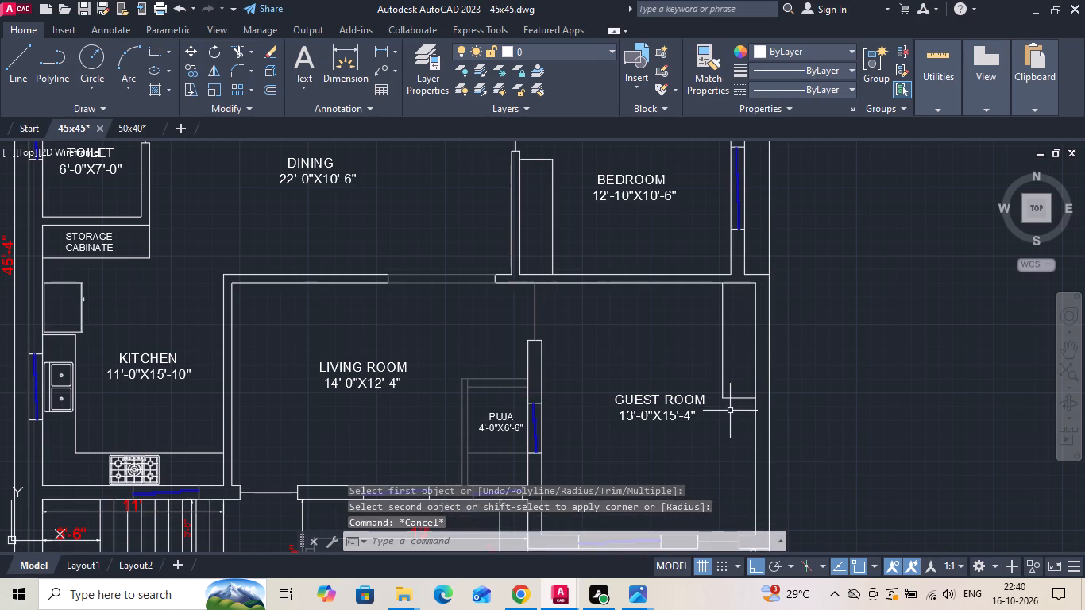
# Copy the STORAGE CABINATE label, with Ortho off, into the wardrobe of the first floor 14'-0"X12'-0" master bedroom.
pyautogui.scroll(-1, 728, 421)
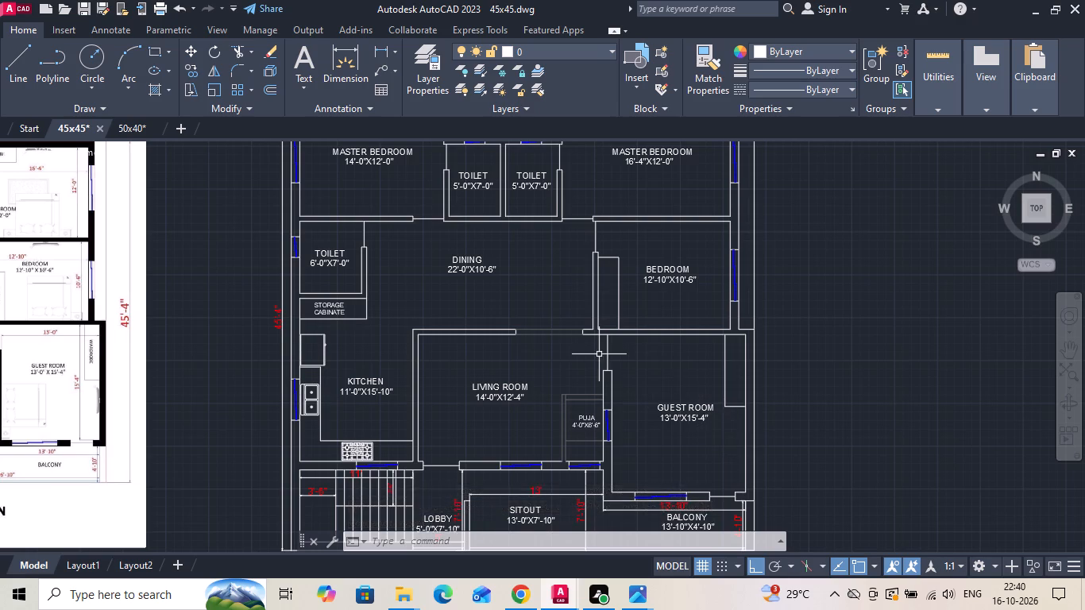
pyautogui.moveTo(616, 357); pyautogui.dragTo(745, 380, button='middle')
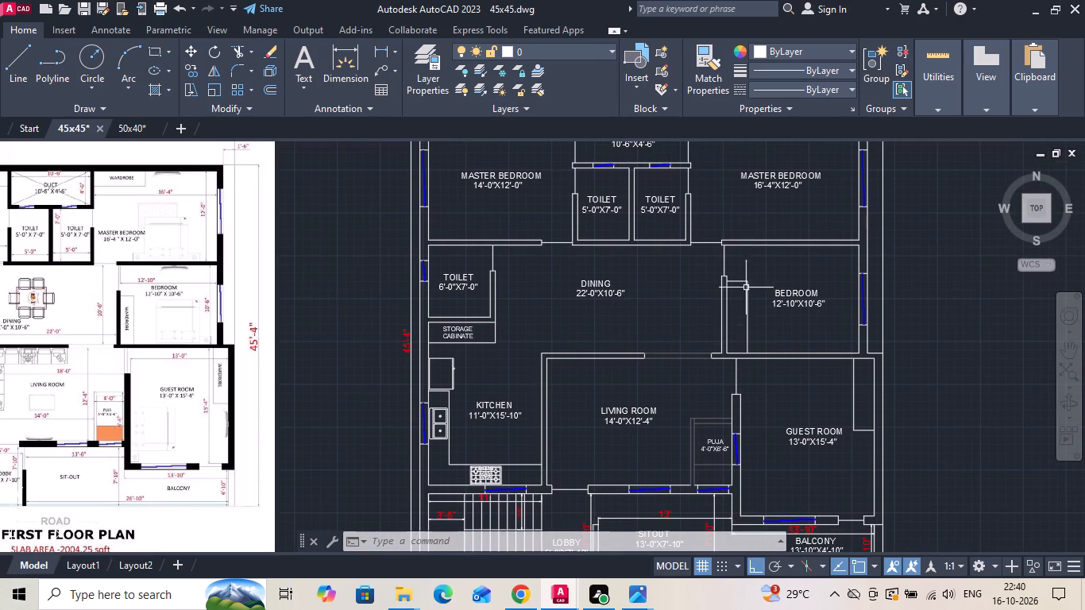
pyautogui.scroll(2, 747, 281)
pyautogui.scroll(-2, 724, 335)
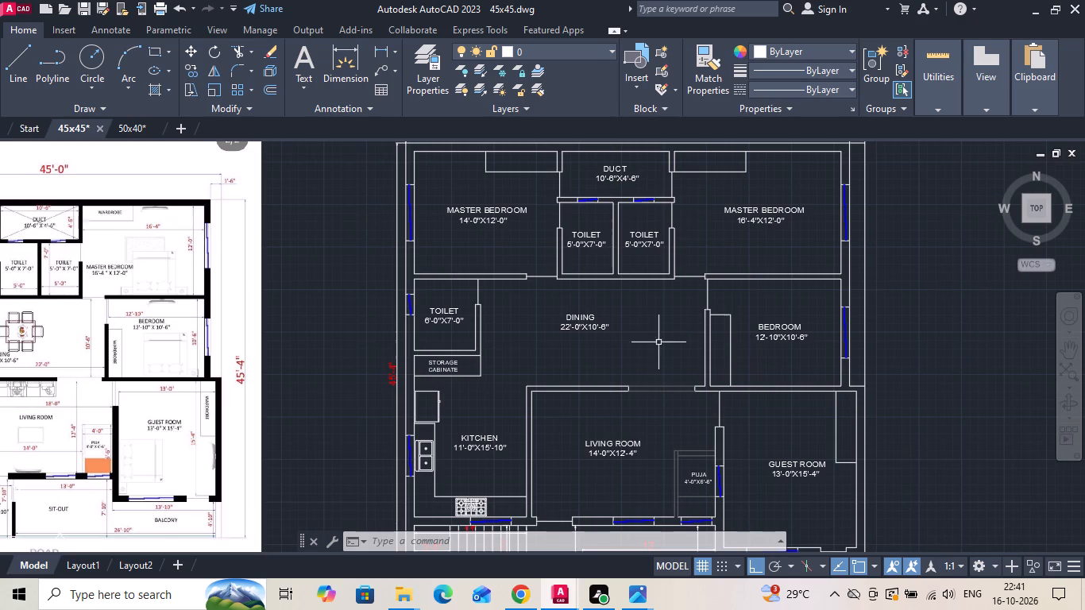
pyautogui.click(454, 361)
pyautogui.rightClick(454, 361)
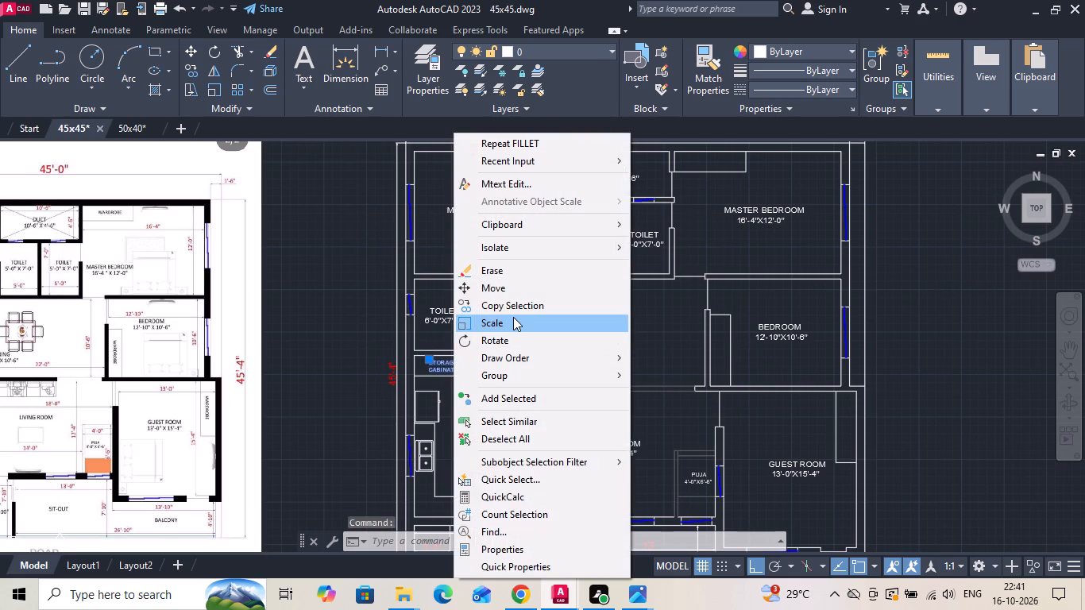
pyautogui.click(524, 310)
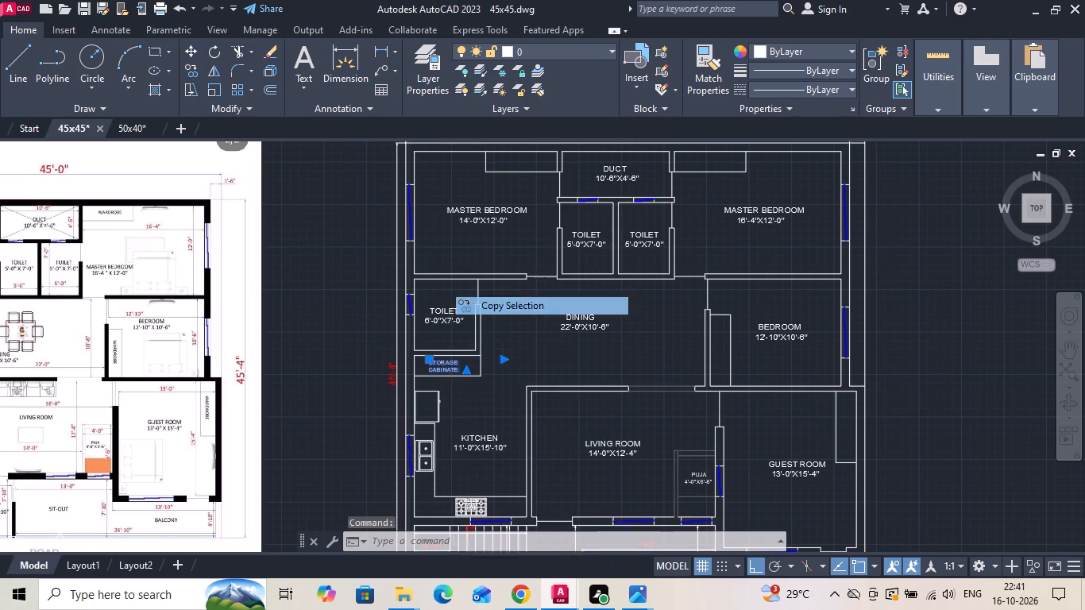
pyautogui.click(447, 371)
pyautogui.moveTo(579, 174); pyautogui.dragTo(587, 250, button='middle')
pyautogui.press('F8')
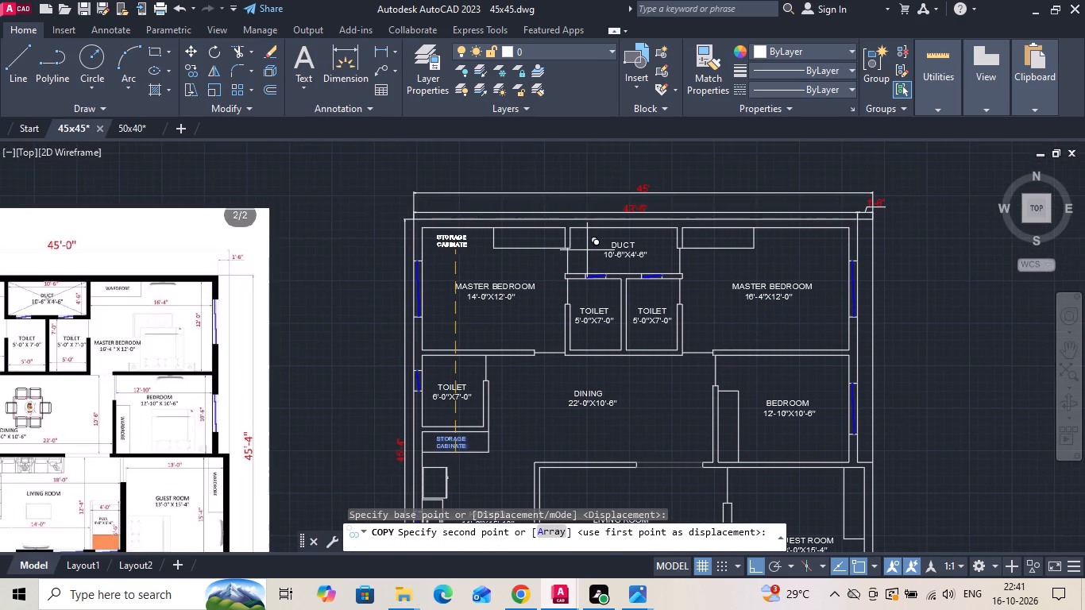
pyautogui.scroll(2, 584, 250)
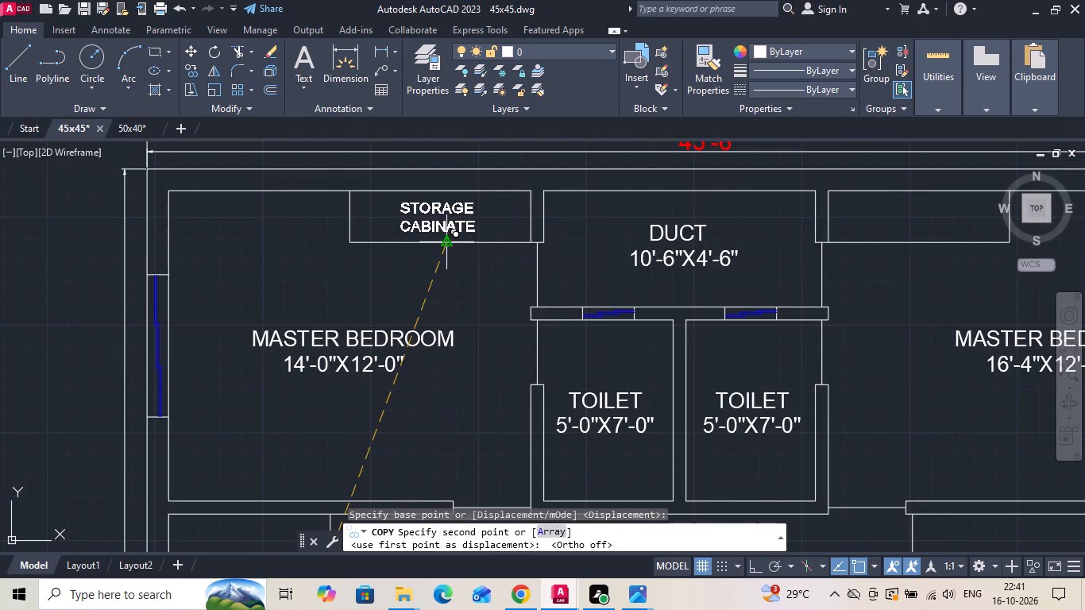
pyautogui.click(450, 240)
pyautogui.press('Escape')
# Change the copied label's text to WARDROBE.
pyautogui.doubleClick(454, 220)
pyautogui.moveTo(462, 218); pyautogui.dragTo(514, 319, button='middle')
pyautogui.scroll(1, 514, 319)
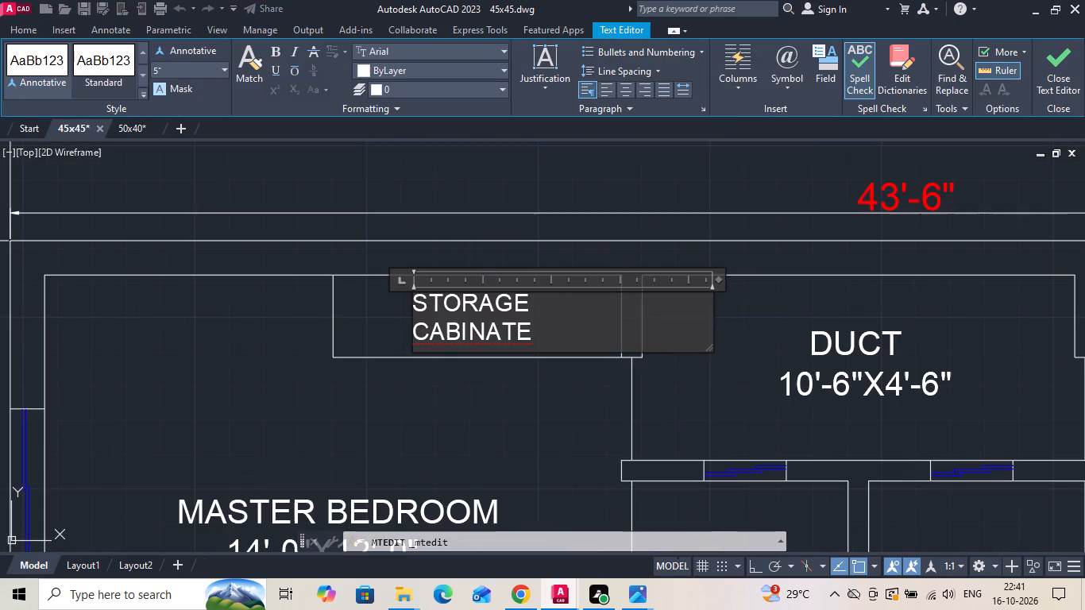
pyautogui.moveTo(538, 326); pyautogui.dragTo(458, 310)
pyautogui.moveTo(450, 303); pyautogui.dragTo(411, 307)
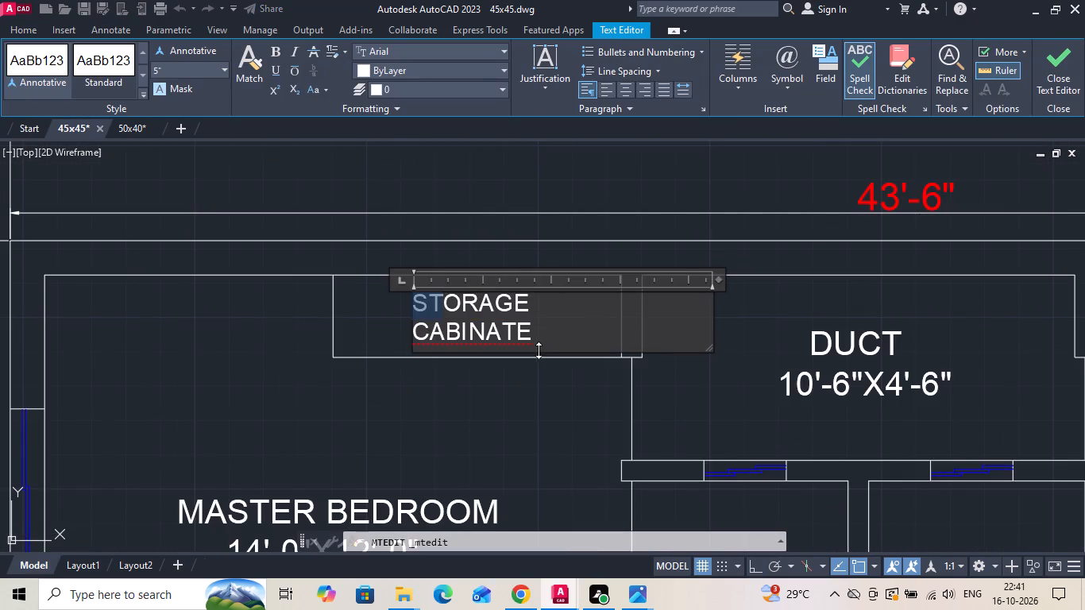
pyautogui.moveTo(537, 346); pyautogui.dragTo(388, 298)
pyautogui.press('BackSpace')
pyautogui.write('WARDROBR')
pyautogui.press('BackSpace')
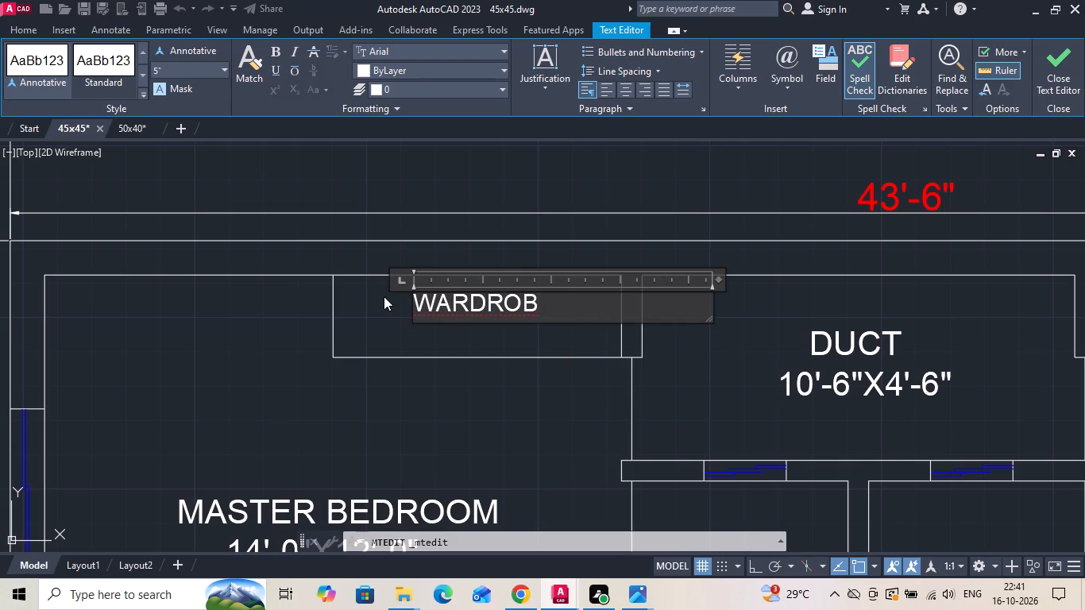
pyautogui.press('e')
pyautogui.click(439, 400)
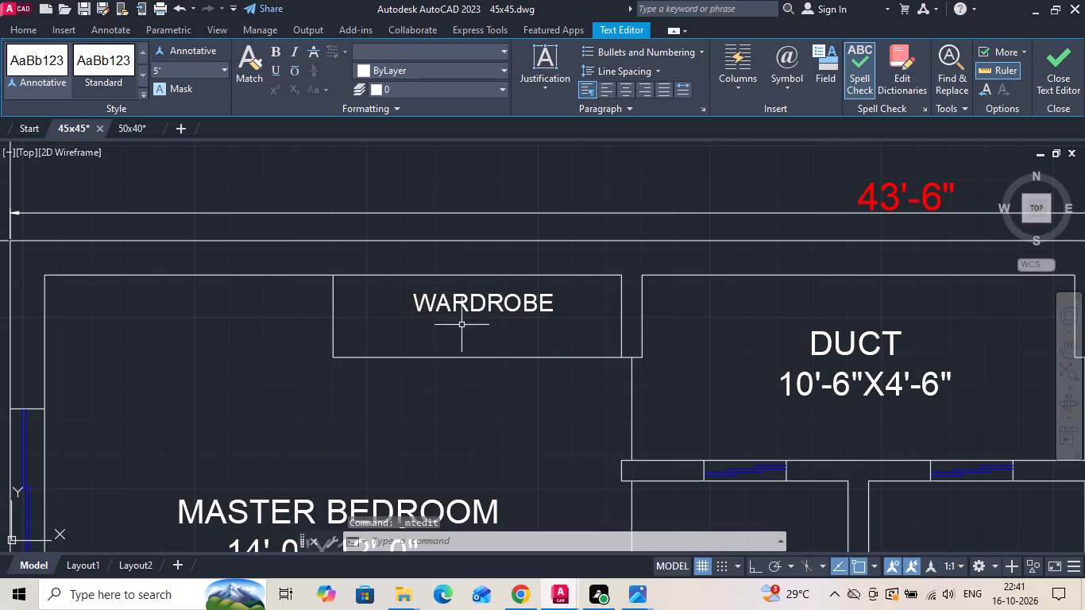
# Move the WARDROBE label to the middle of the wardrobe outline in the 14'-0"X12'-0" master bedroom.
pyautogui.click(447, 311)
pyautogui.rightClick(447, 311)
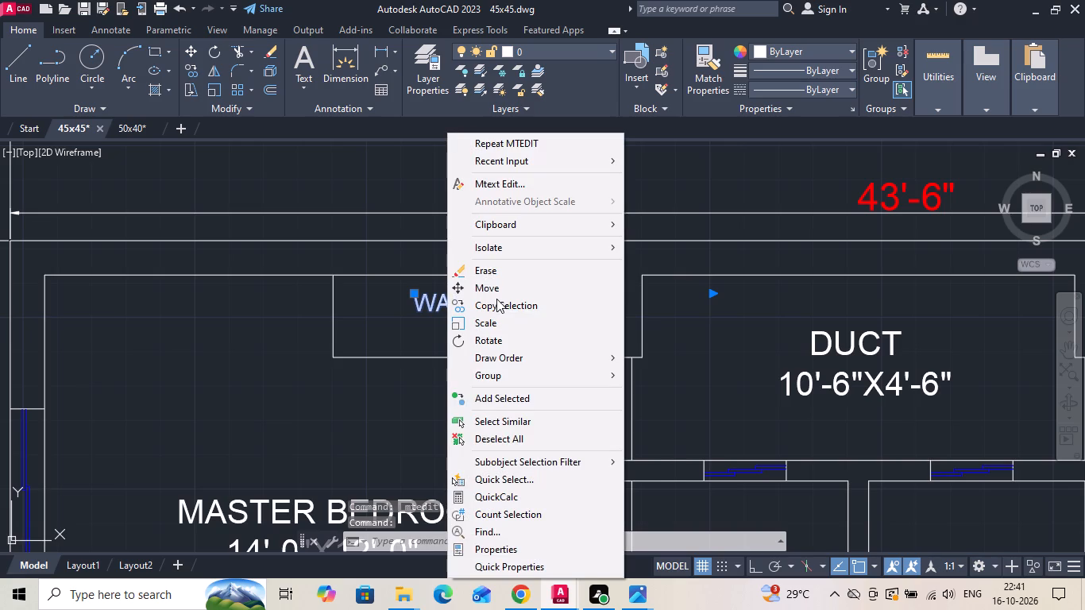
pyautogui.click(496, 295)
pyautogui.click(388, 378)
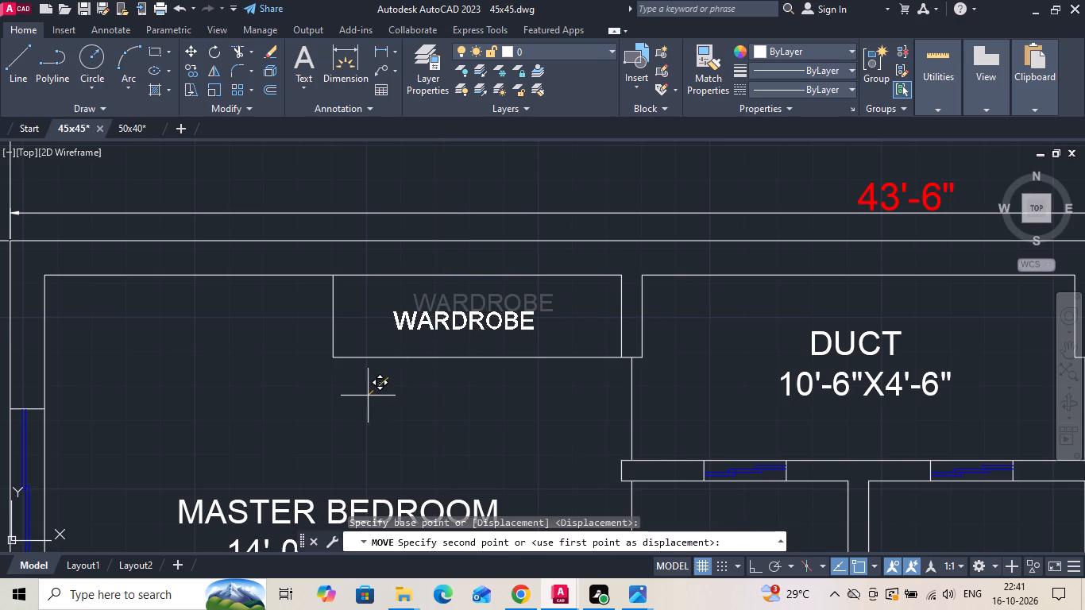
pyautogui.click(368, 395)
# Copy the WARDROBE label to the wardrobes of the first floor 16'-4"X12'-0" master bedroom and the guest room.
pyautogui.click(448, 325)
pyautogui.rightClick(448, 325)
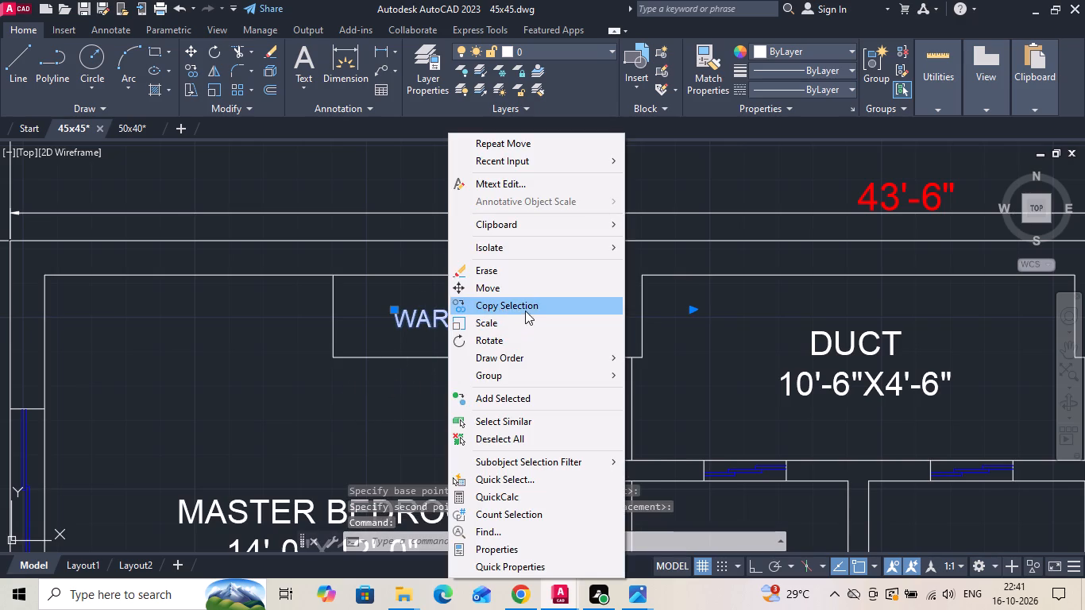
pyautogui.click(525, 311)
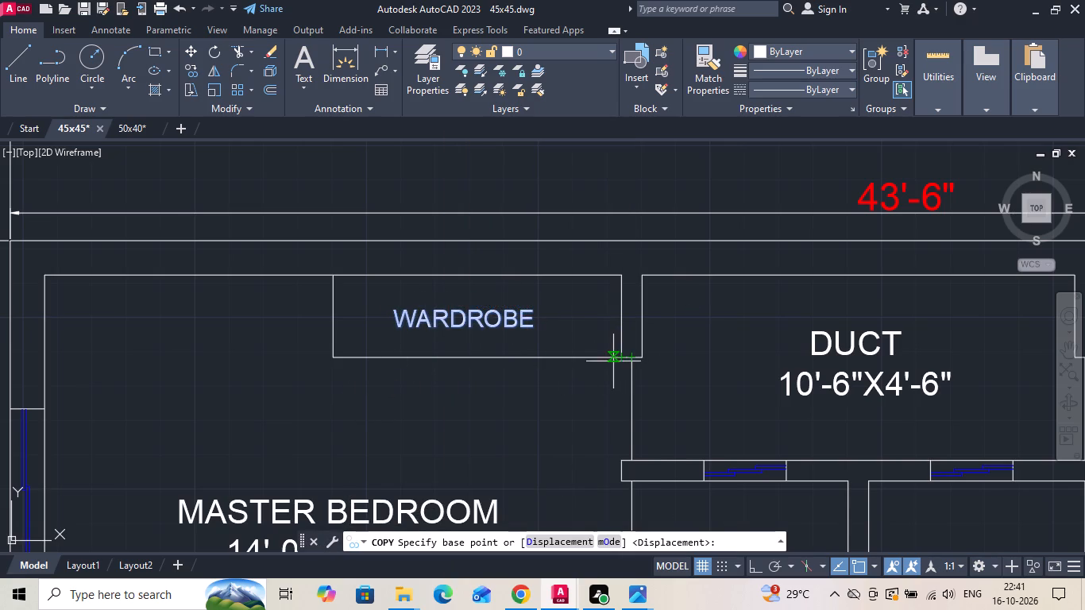
pyautogui.click(624, 360)
pyautogui.scroll(-2, 552, 358)
pyautogui.scroll(1, 902, 377)
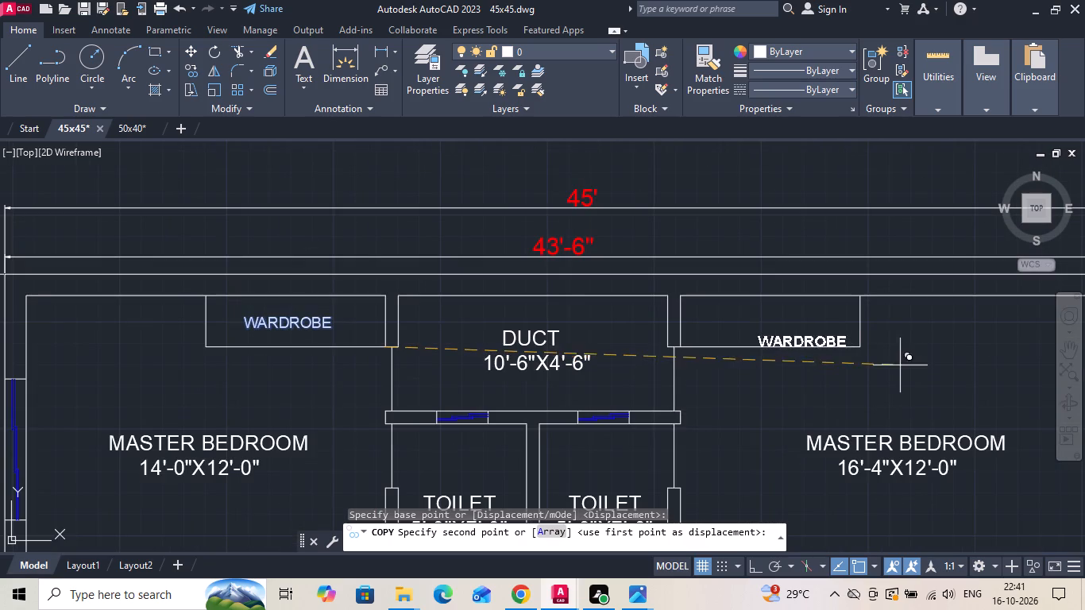
pyautogui.click(862, 349)
pyautogui.scroll(-4, 744, 301)
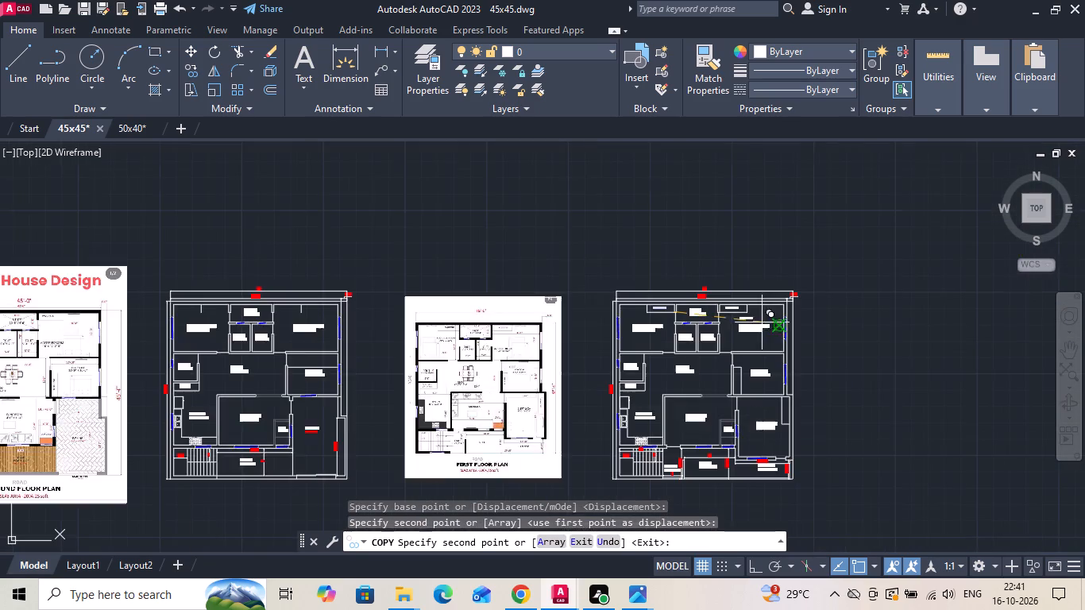
pyautogui.scroll(3, 253, 324)
pyautogui.scroll(-3, 299, 300)
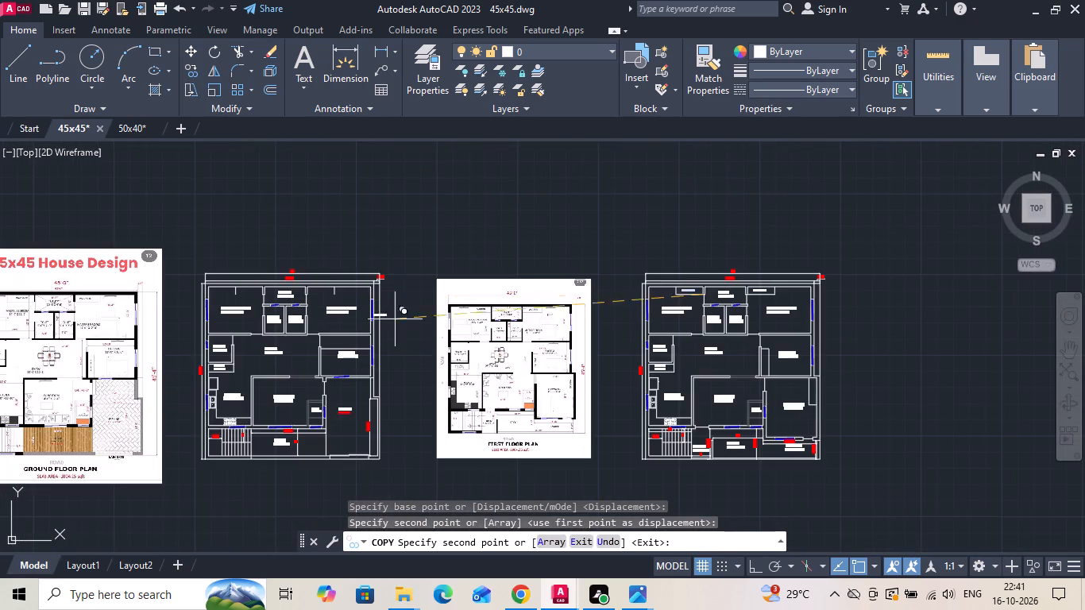
pyautogui.scroll(2, 882, 426)
pyautogui.scroll(2, 736, 352)
pyautogui.click(734, 349)
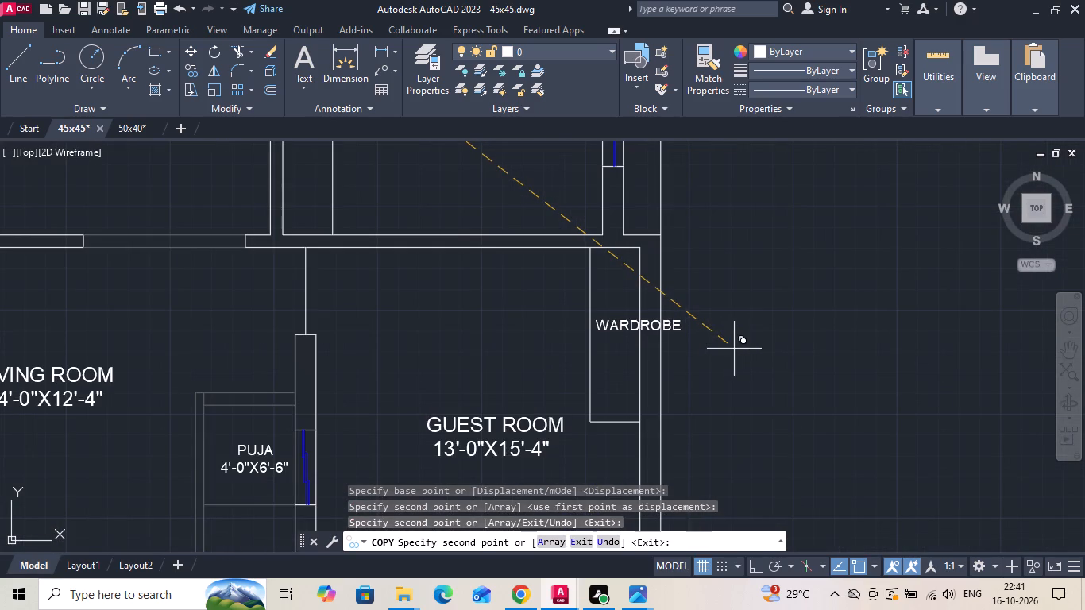
pyautogui.press('Escape')
# Rotate the guest room's WARDROBE label, with Ortho on, so it reads vertically downward.
pyautogui.click(628, 320)
pyautogui.rightClick(628, 320)
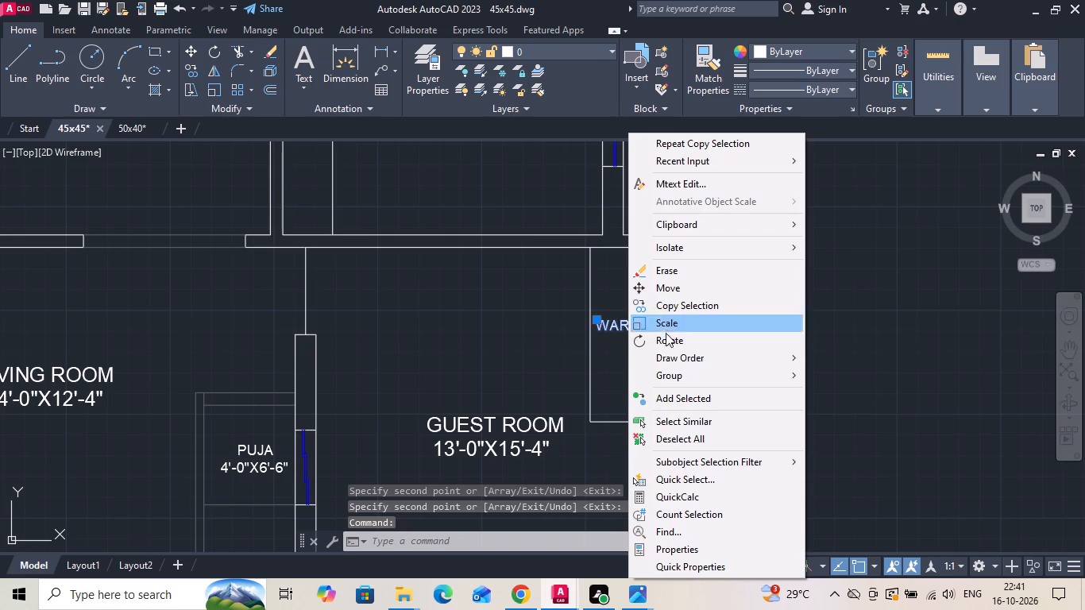
pyautogui.click(666, 340)
pyautogui.press('F8')
pyautogui.click(637, 322)
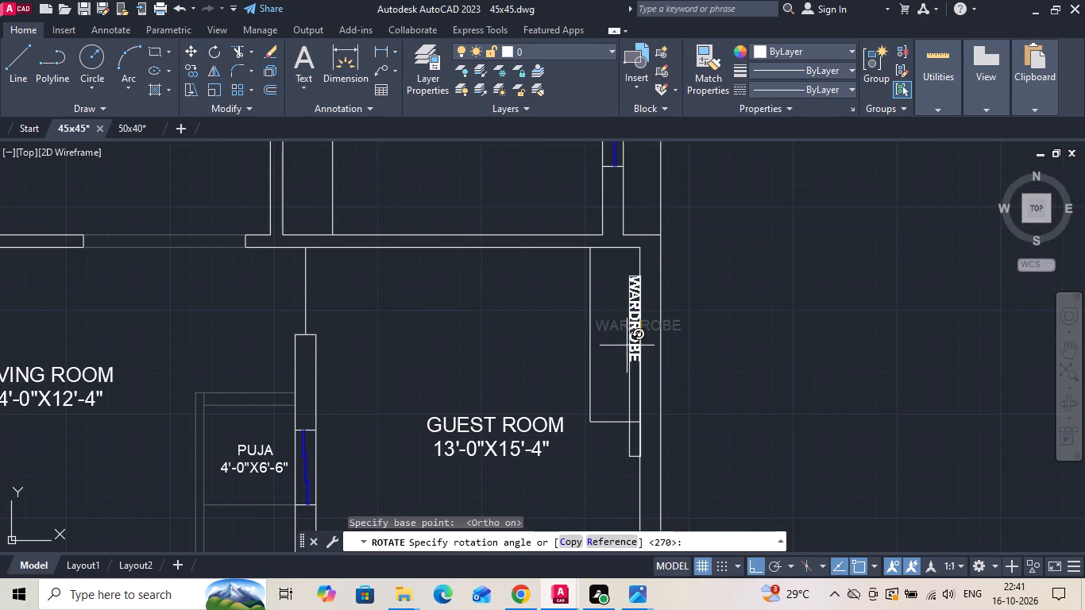
pyautogui.click(619, 364)
# Move the vertical WARDROBE label, with Ortho off, into the middle of the guest room's wardrobe outline.
pyautogui.click(629, 344)
pyautogui.rightClick(629, 344)
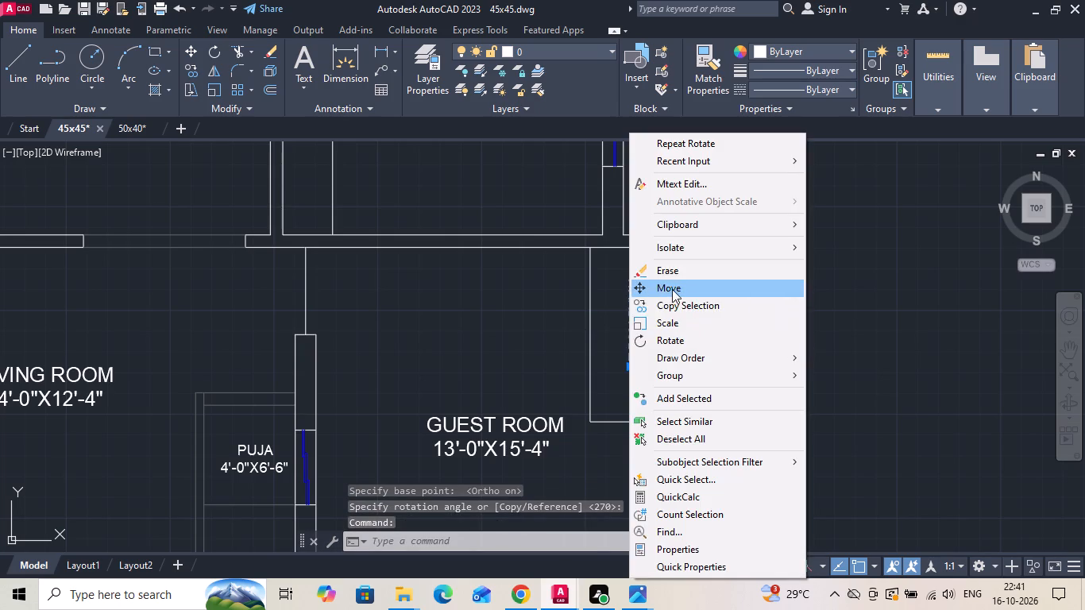
pyautogui.click(673, 288)
pyautogui.moveTo(792, 371); pyautogui.dragTo(786, 384)
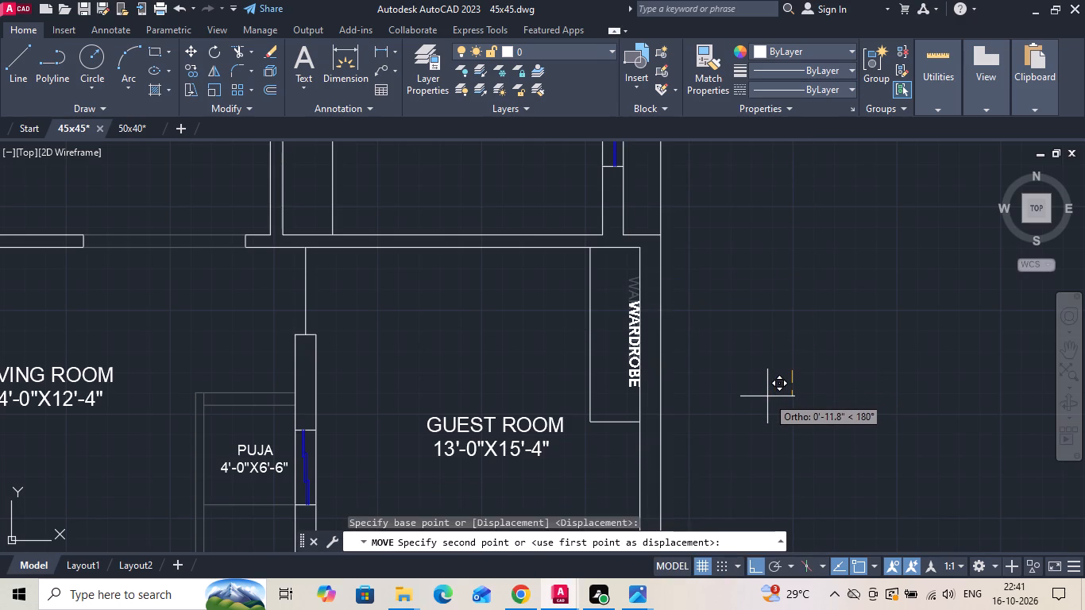
pyautogui.press('F8')
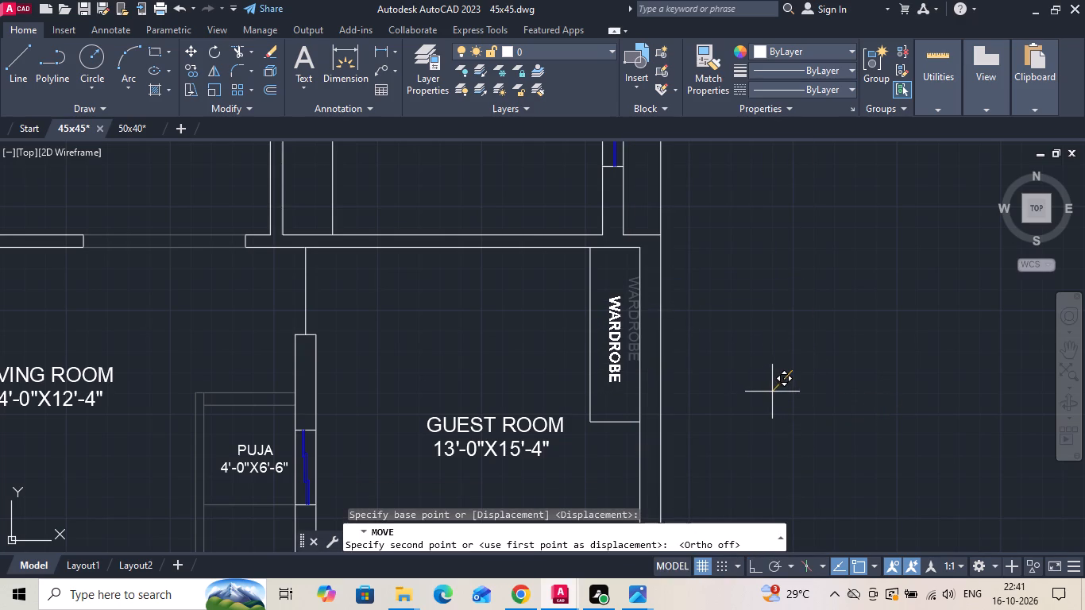
pyautogui.click(772, 392)
# Copy the guest room's vertical WARDROBE label into the wardrobe of the first floor 12'-10"X10'-6" bedroom.
pyautogui.click(617, 342)
pyautogui.rightClick(617, 342)
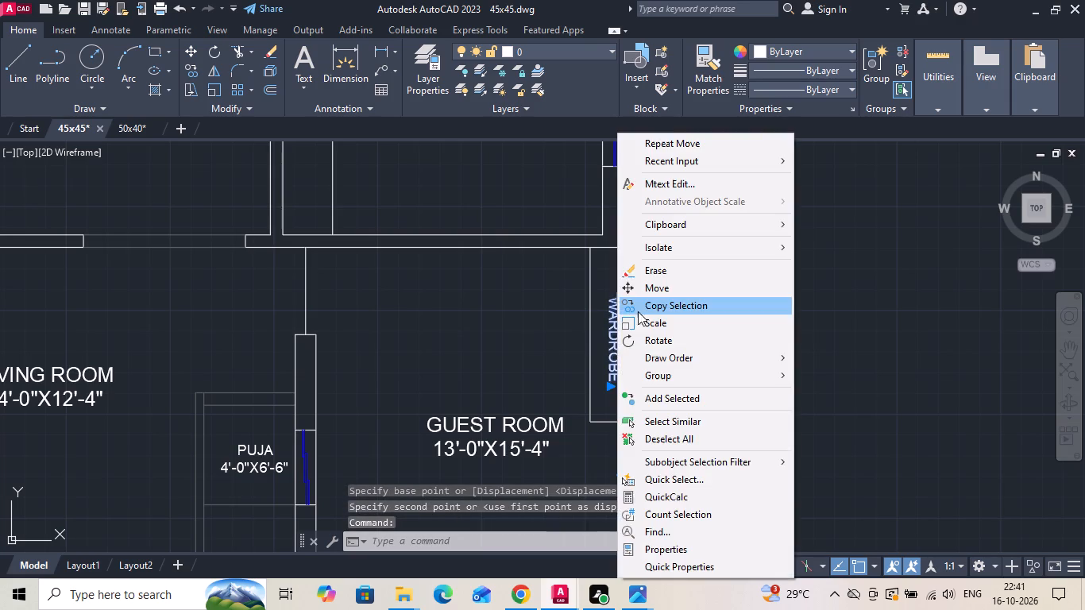
pyautogui.click(641, 307)
pyautogui.click(593, 421)
pyautogui.moveTo(592, 380); pyautogui.dragTo(654, 420, button='middle')
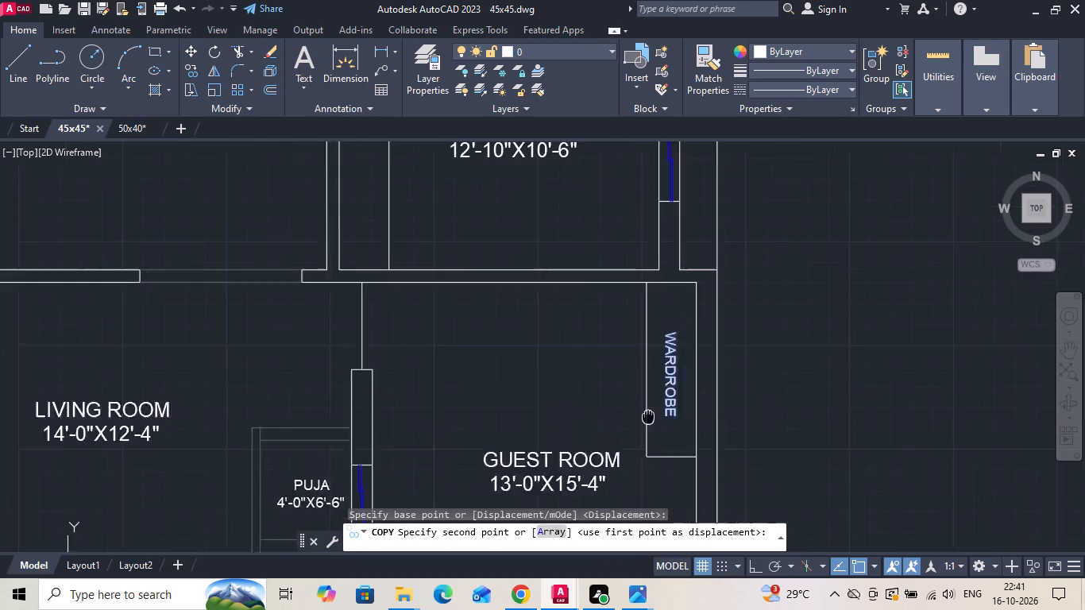
pyautogui.moveTo(654, 420); pyautogui.dragTo(685, 464, button='middle')
pyautogui.click(373, 315)
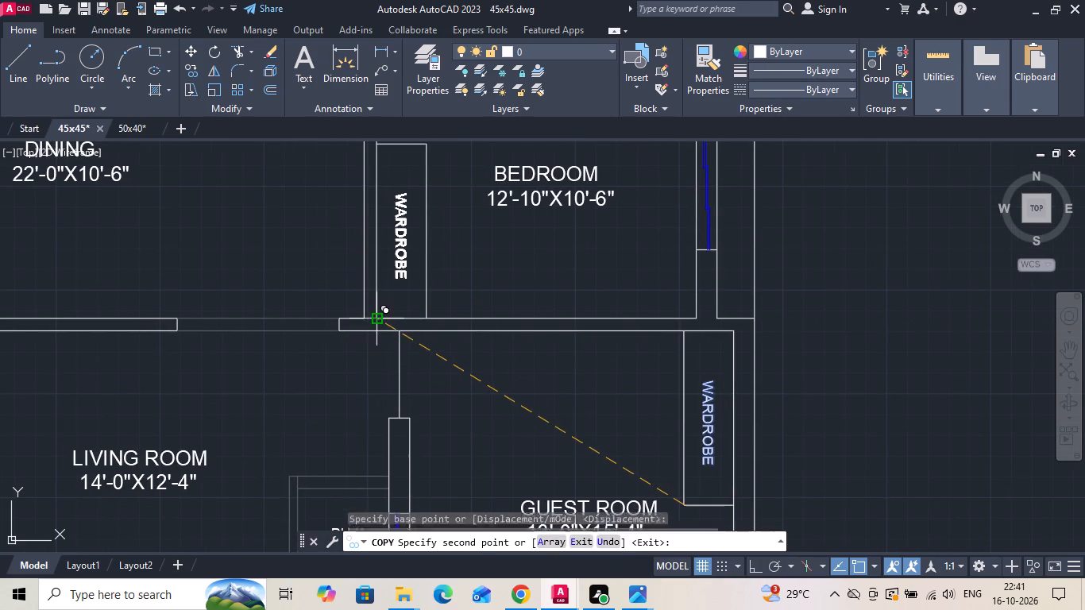
pyautogui.moveTo(456, 345); pyautogui.dragTo(591, 408, button='middle')
pyautogui.scroll(-3, 724, 433)
pyautogui.press('Escape')
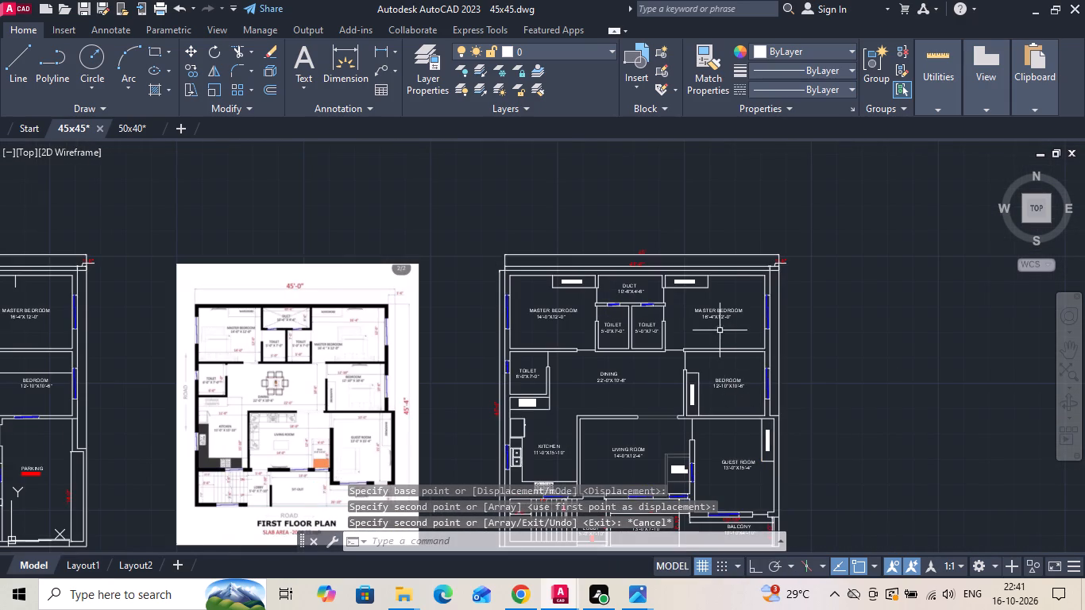
# Copy the wardrobe outlines and WARDROBE labels of the first floor master bedrooms and 12'-10"X10'-6" bedroom to the matching rooms of the ground floor plan.
pyautogui.scroll(3, 703, 276)
pyautogui.click(672, 328)
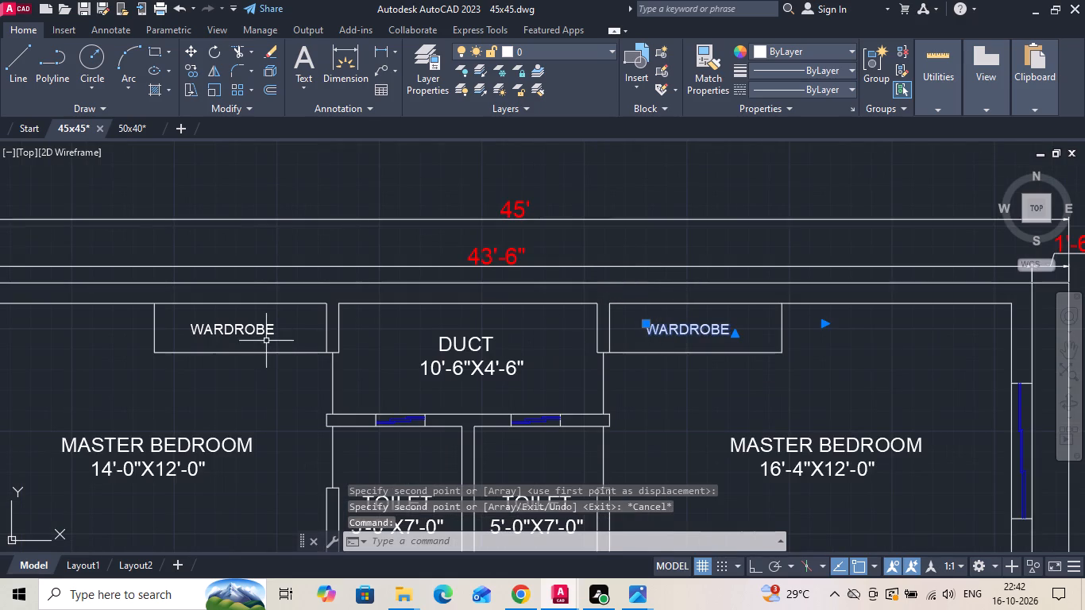
pyautogui.click(259, 334)
pyautogui.moveTo(269, 343); pyautogui.dragTo(243, 366)
pyautogui.click(237, 372)
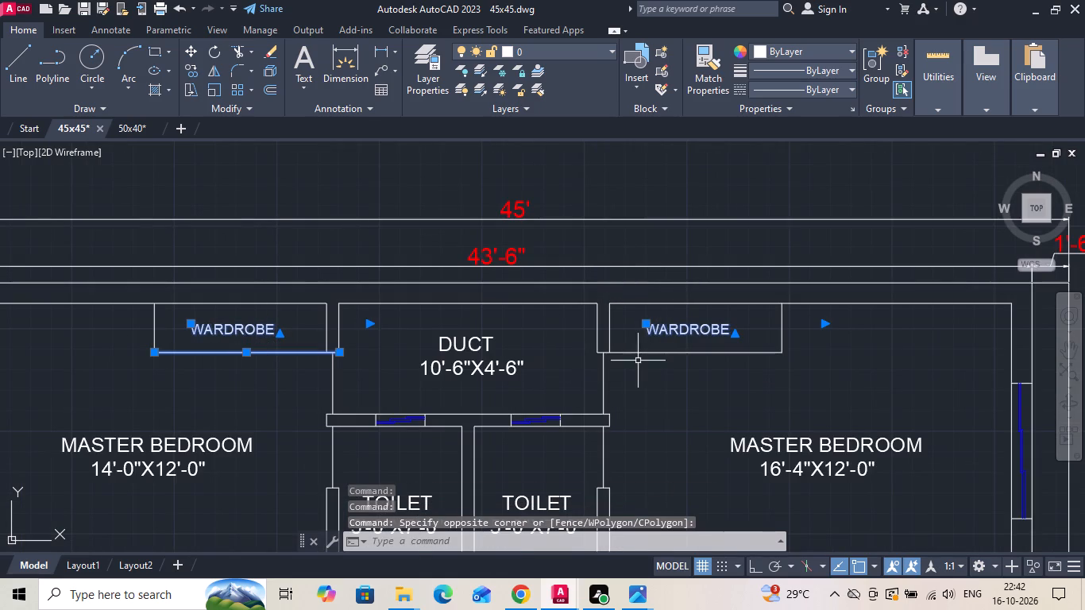
pyautogui.click(641, 355)
pyautogui.click(631, 329)
pyautogui.scroll(-5, 631, 329)
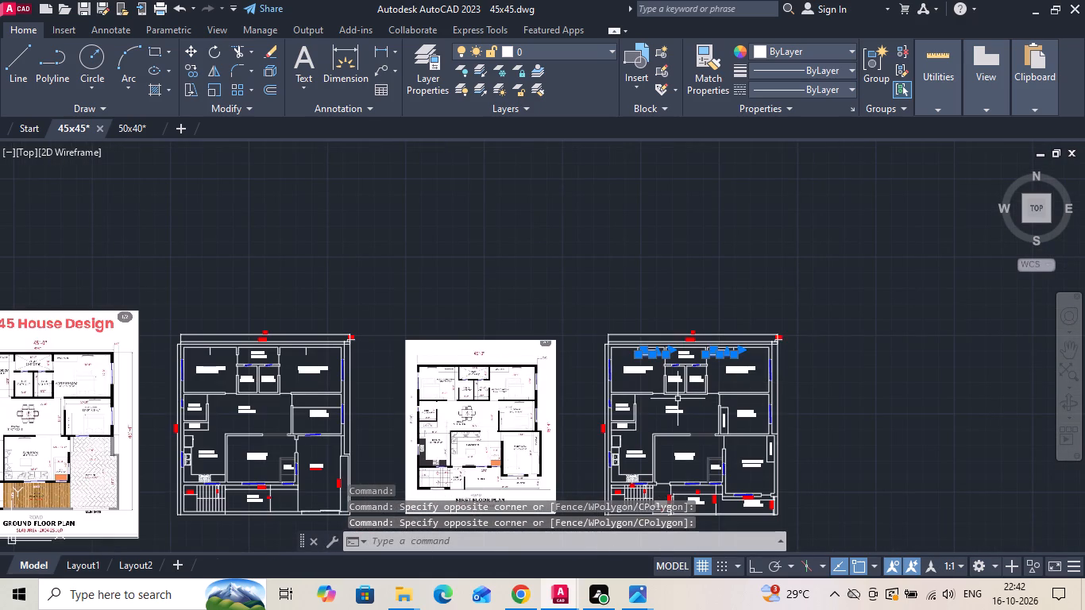
pyautogui.scroll(3, 738, 443)
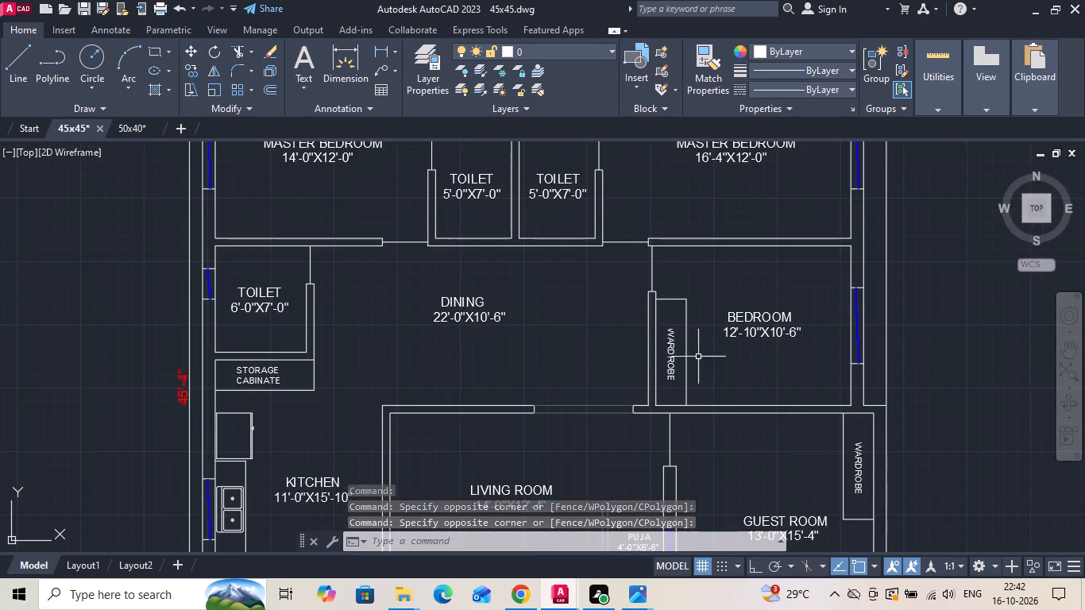
pyautogui.scroll(-2, 771, 374)
pyautogui.scroll(4, 746, 379)
pyautogui.click(723, 318)
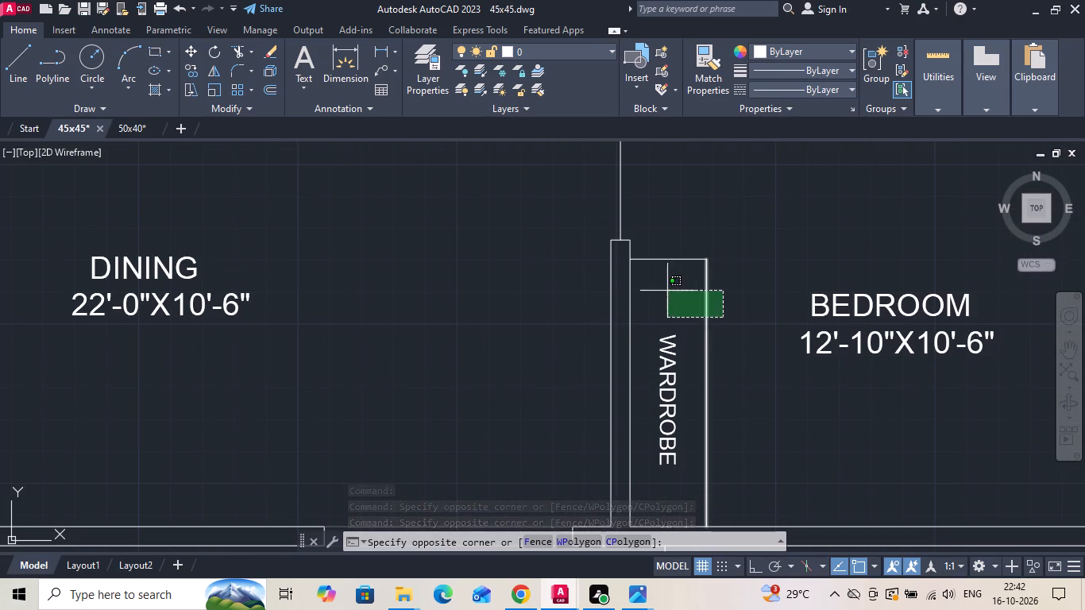
pyautogui.click(641, 363)
pyautogui.rightClick(647, 325)
pyautogui.click(669, 320)
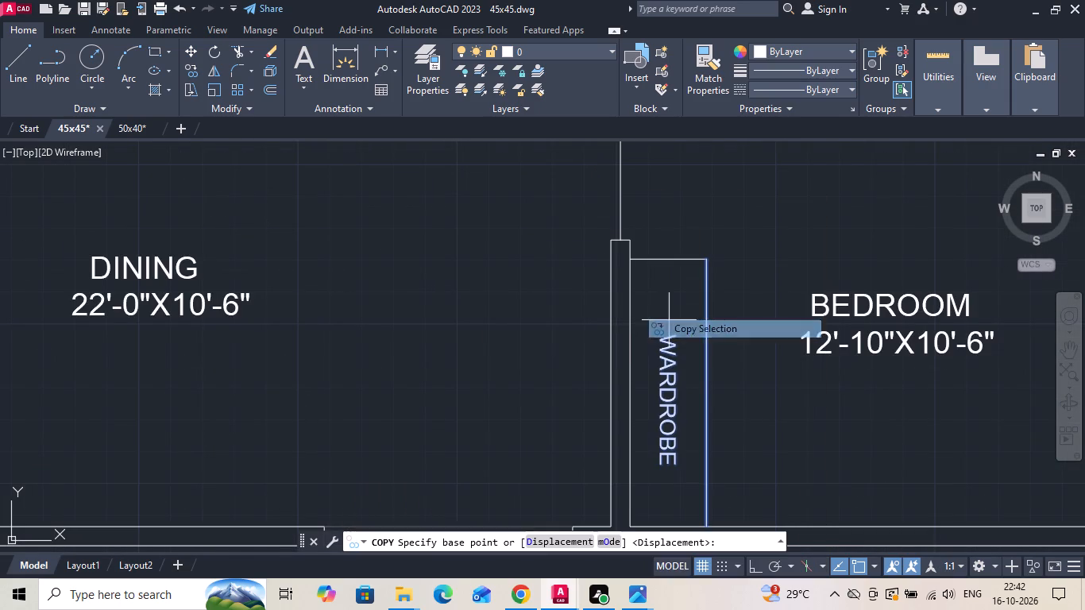
pyautogui.click(630, 264)
pyautogui.scroll(-4, 813, 315)
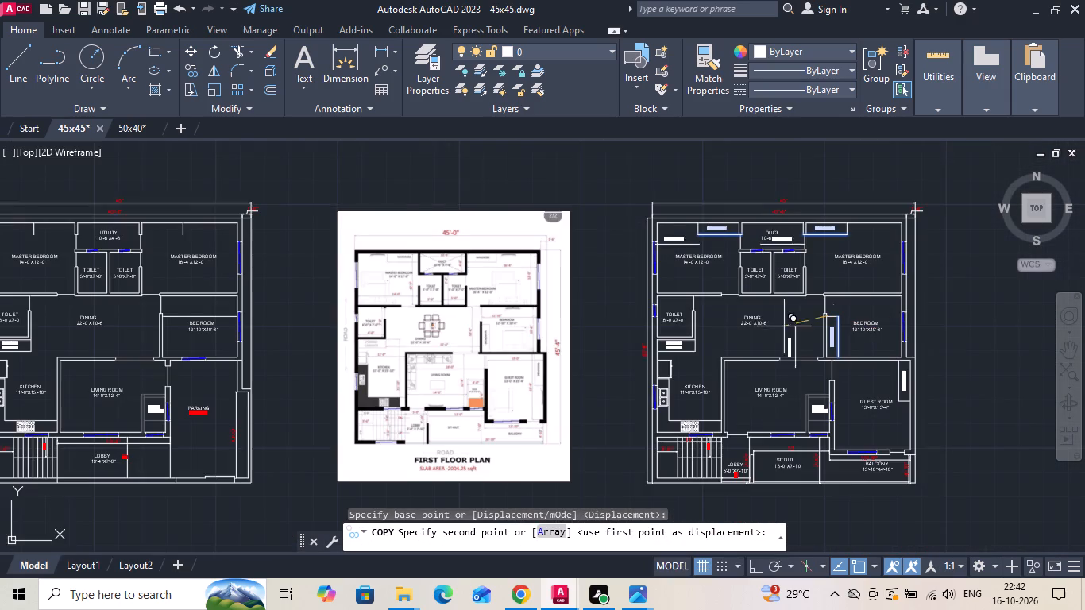
pyautogui.scroll(5, 167, 323)
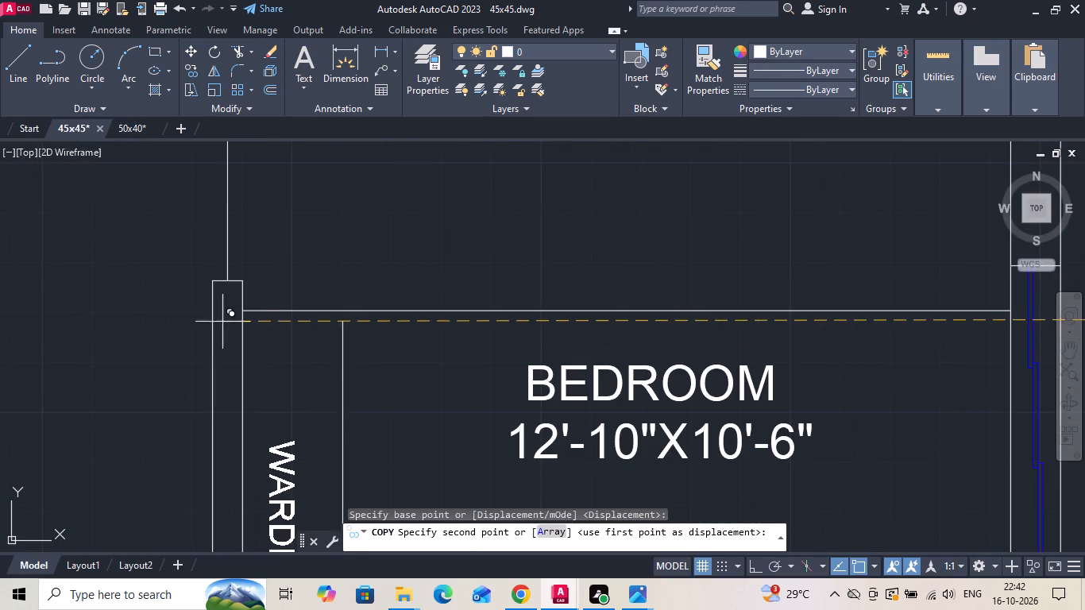
pyautogui.click(239, 311)
pyautogui.press('Escape')
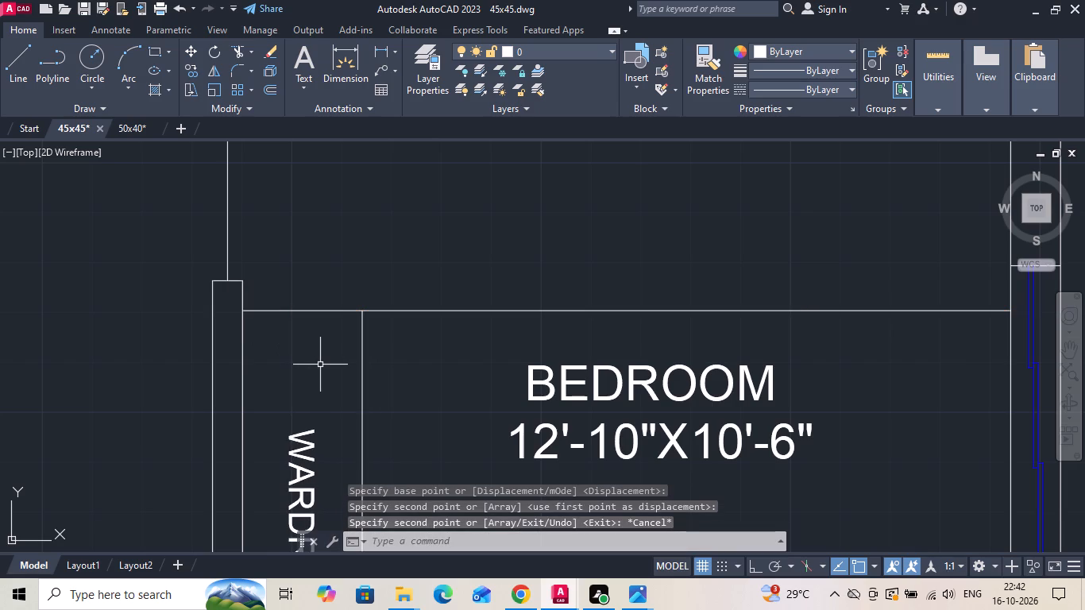
# Fillet the top and side lines of the ground floor bedroom's wardrobe into a clean corner with zero radius.
pyautogui.write('F')
pyautogui.press('space')
pyautogui.click(349, 311)
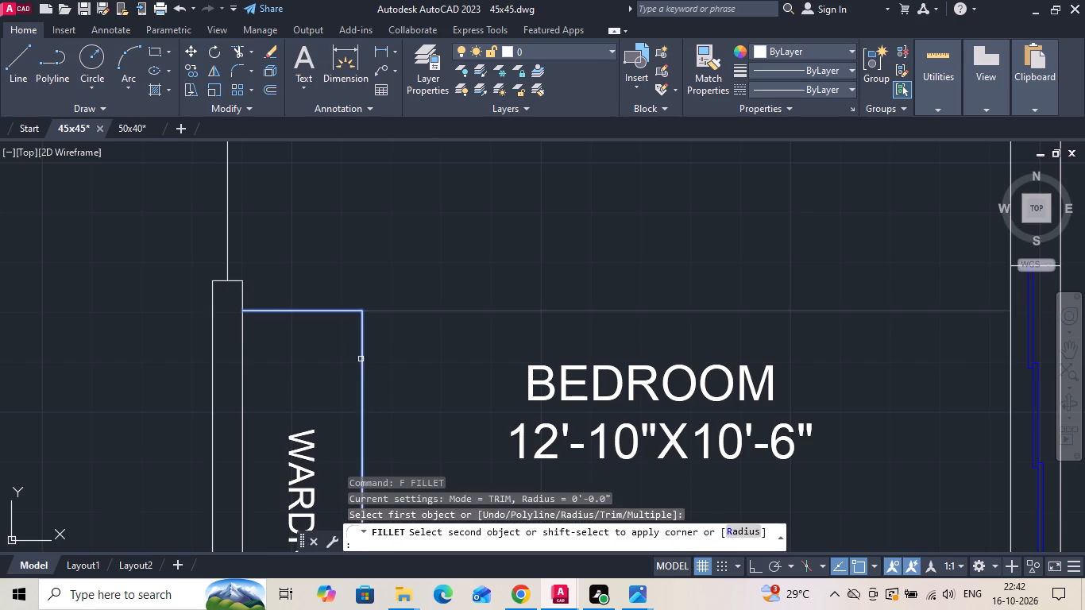
pyautogui.click(361, 359)
# Save the drawing.
pyautogui.scroll(-4, 467, 383)
pyautogui.hotkey('ctrl', 's')
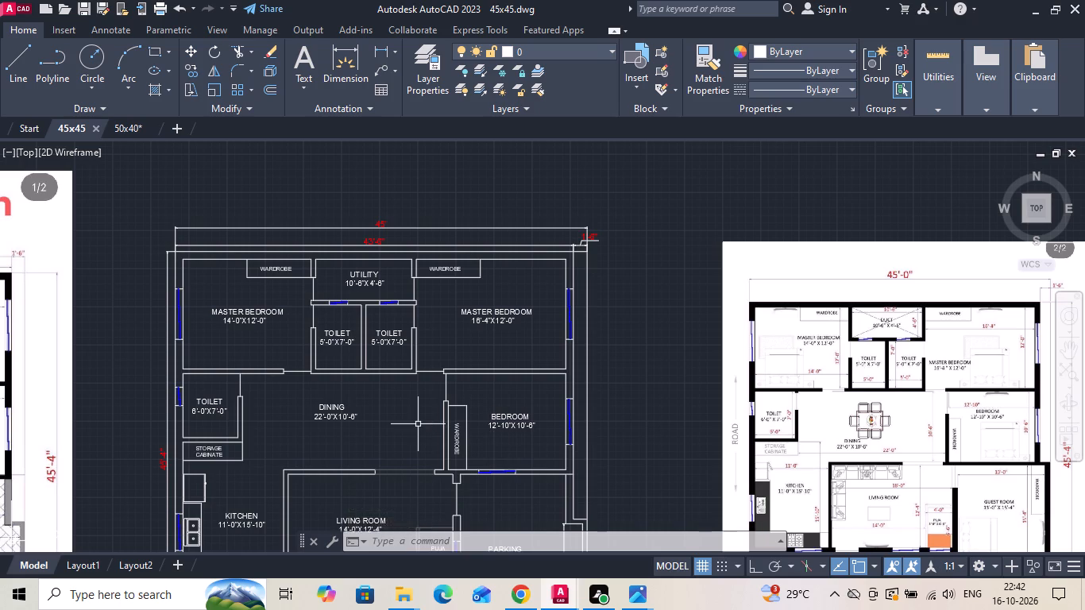
# Compare the drawn ground floor plan with its reference image, examining the floor finishes of the lobby and parking.
pyautogui.moveTo(435, 392); pyautogui.dragTo(493, 281, button='middle')
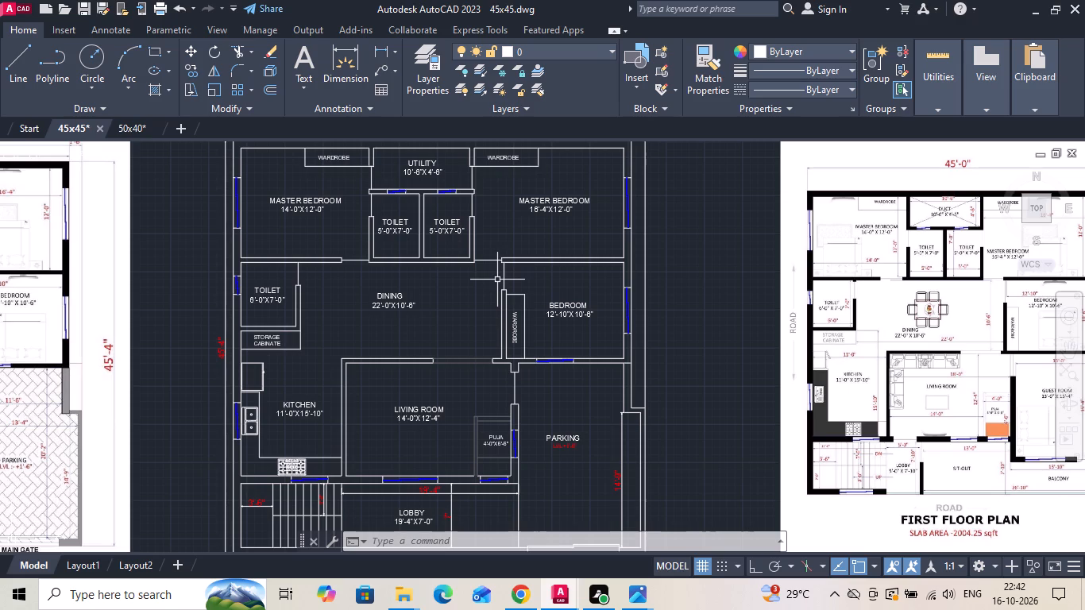
pyautogui.scroll(-1, 487, 295)
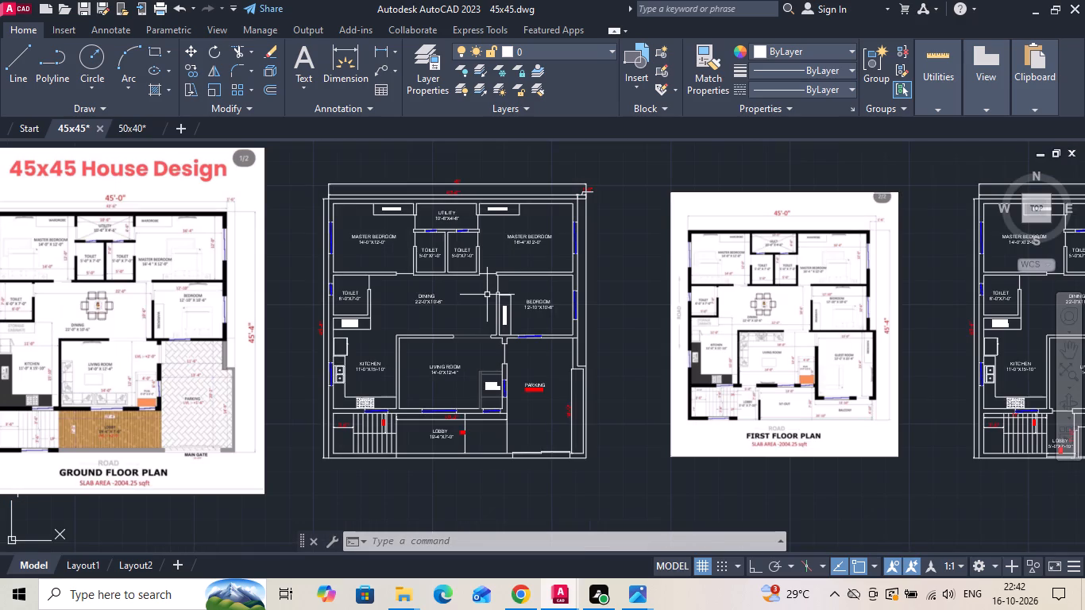
pyautogui.scroll(1, 407, 453)
pyautogui.moveTo(29, 443); pyautogui.dragTo(261, 446, button='middle')
pyautogui.scroll(1, 192, 442)
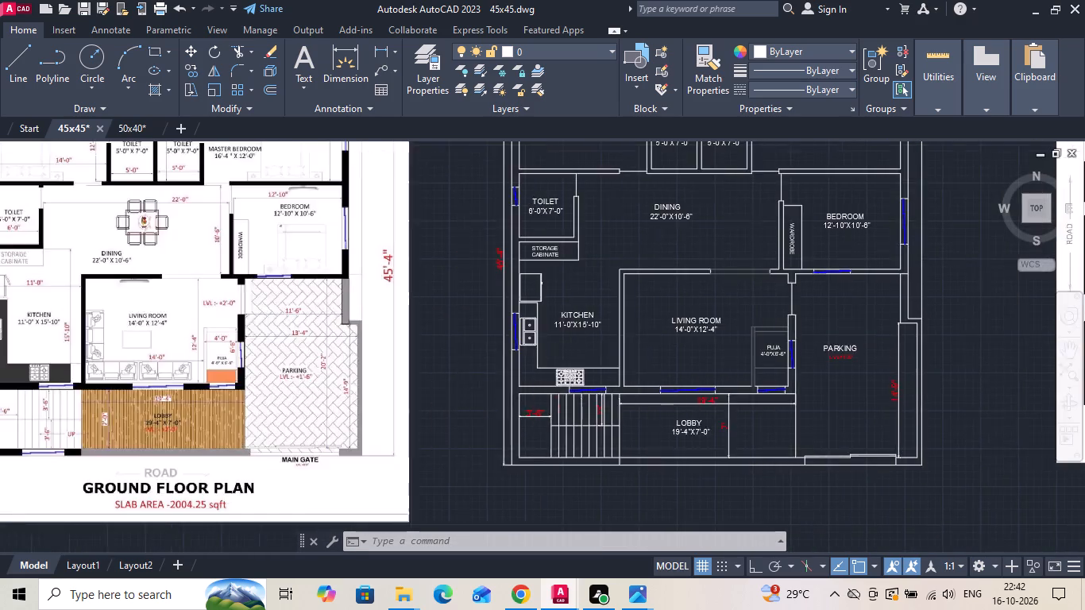
pyautogui.scroll(1, 192, 442)
pyautogui.scroll(-2, 177, 370)
pyautogui.scroll(1, 698, 401)
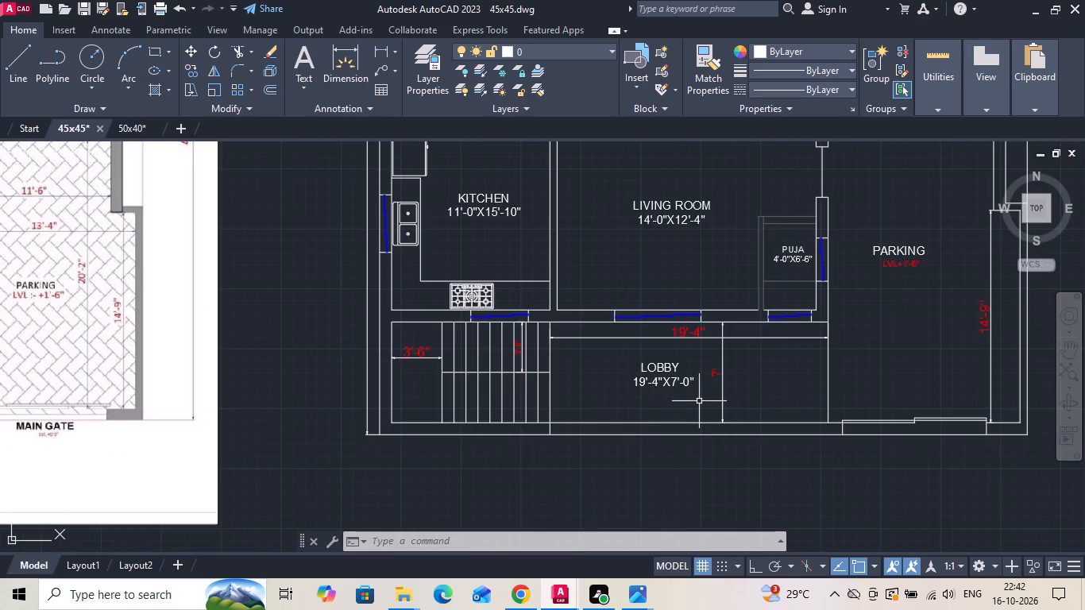
# Hatch the ground floor lobby with the GOST_WOOD pattern in colour 205,105,40.
pyautogui.write('H')
pyautogui.press('space')
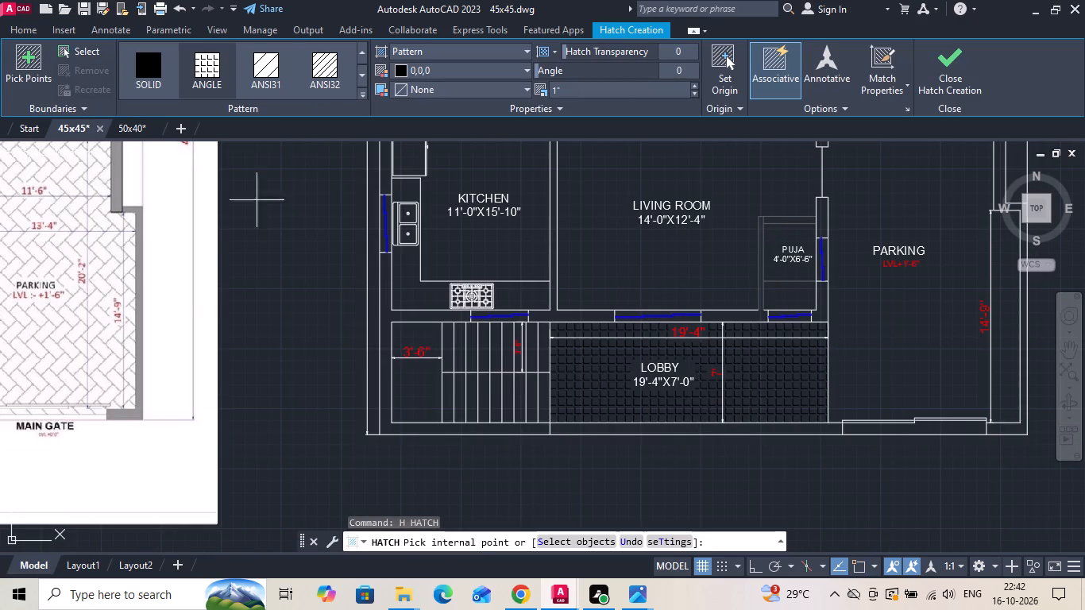
pyautogui.scroll(-1, 274, 66)
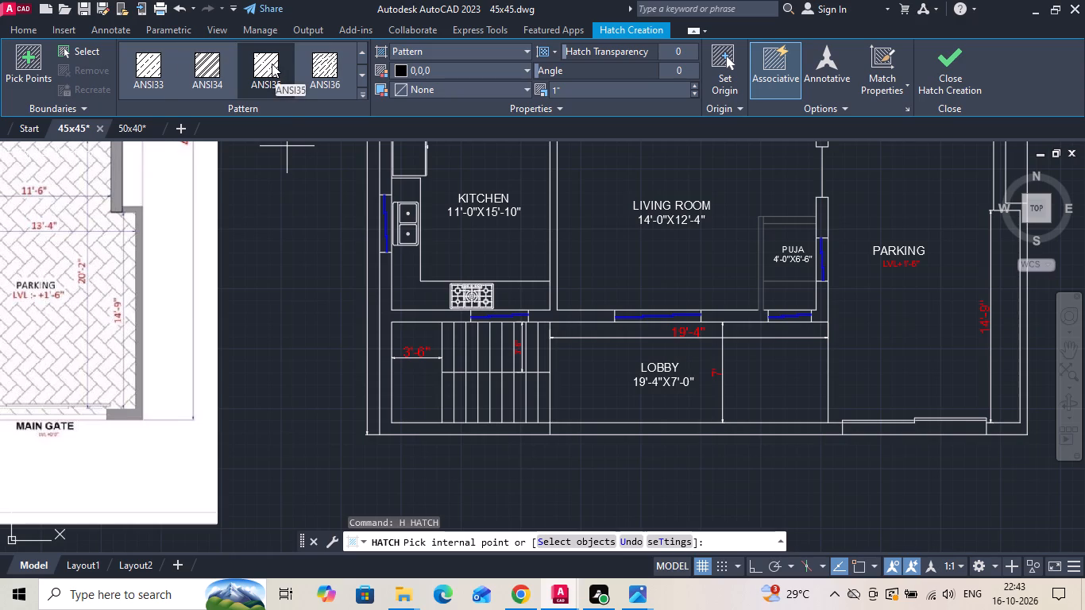
pyautogui.moveTo(233, 293); pyautogui.dragTo(780, 264, button='middle')
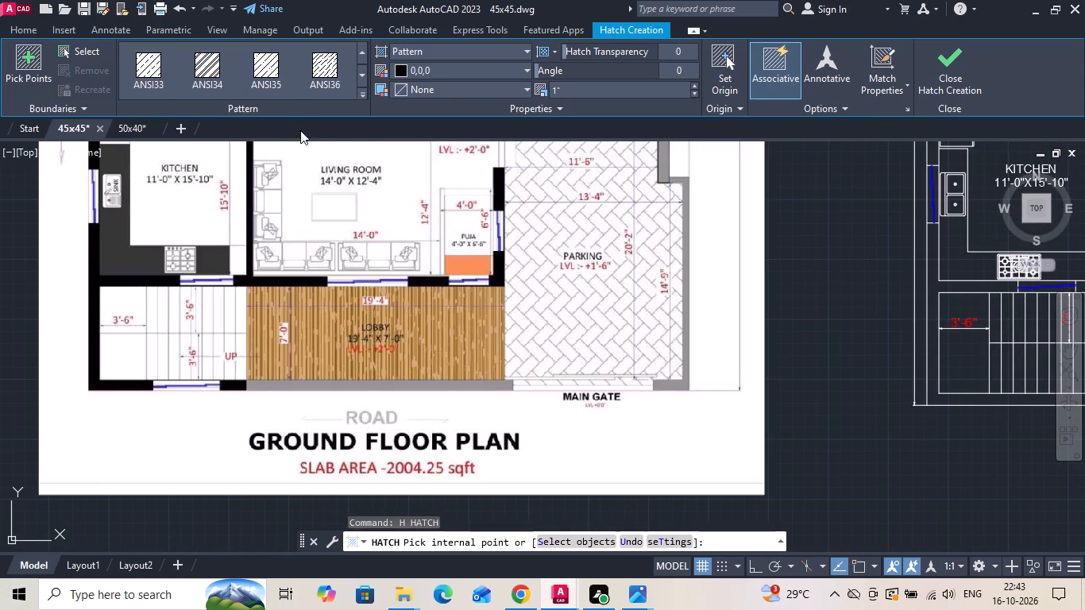
pyautogui.scroll(-1, 315, 79)
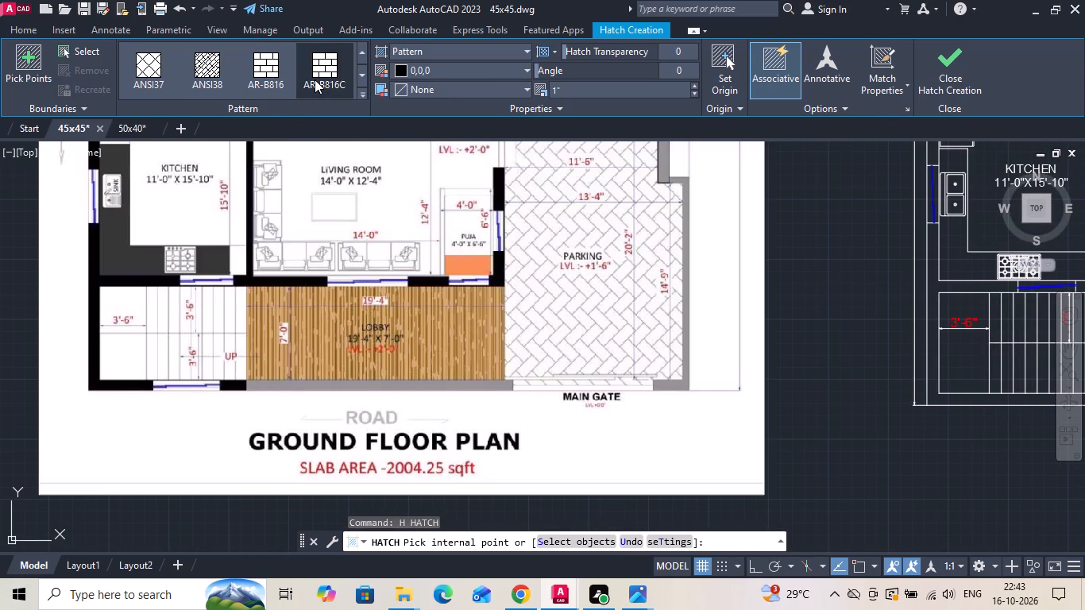
pyautogui.scroll(-2, 315, 79)
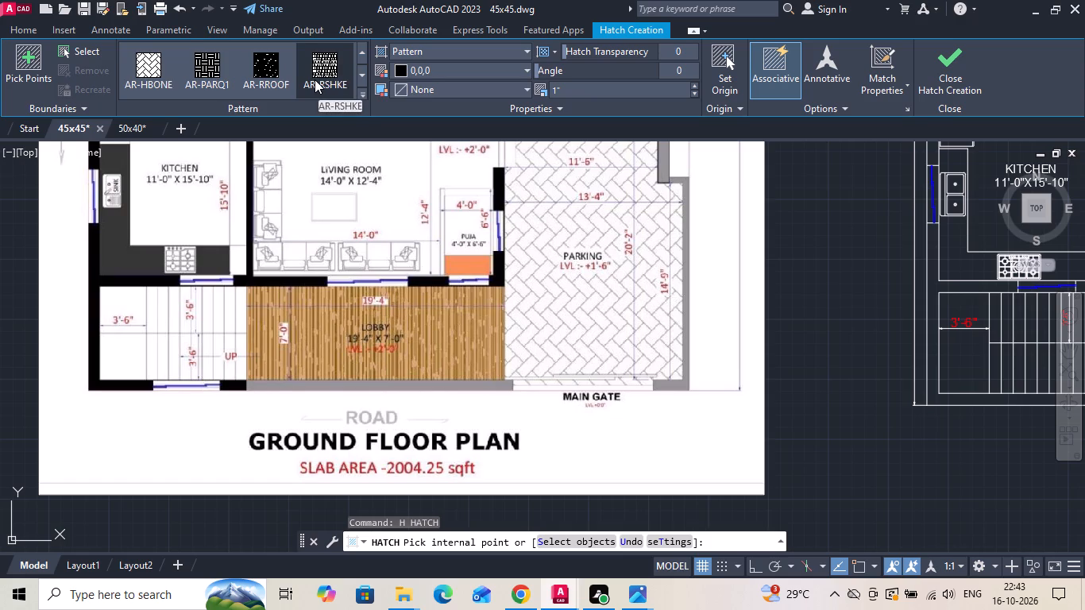
pyautogui.scroll(-1, 315, 79)
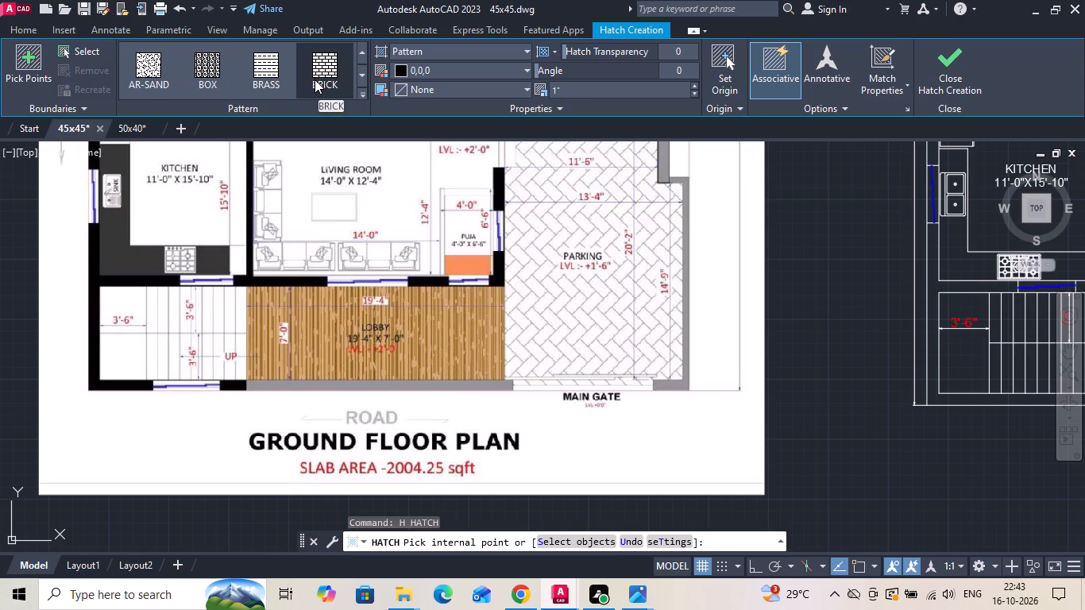
pyautogui.scroll(-1, 239, 83)
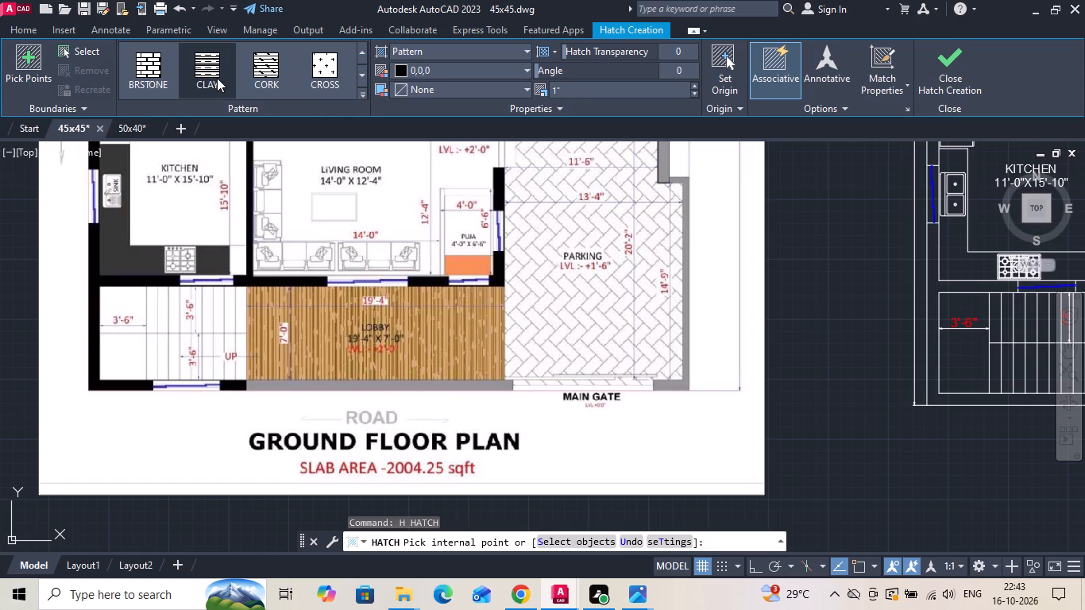
pyautogui.scroll(-2, 217, 78)
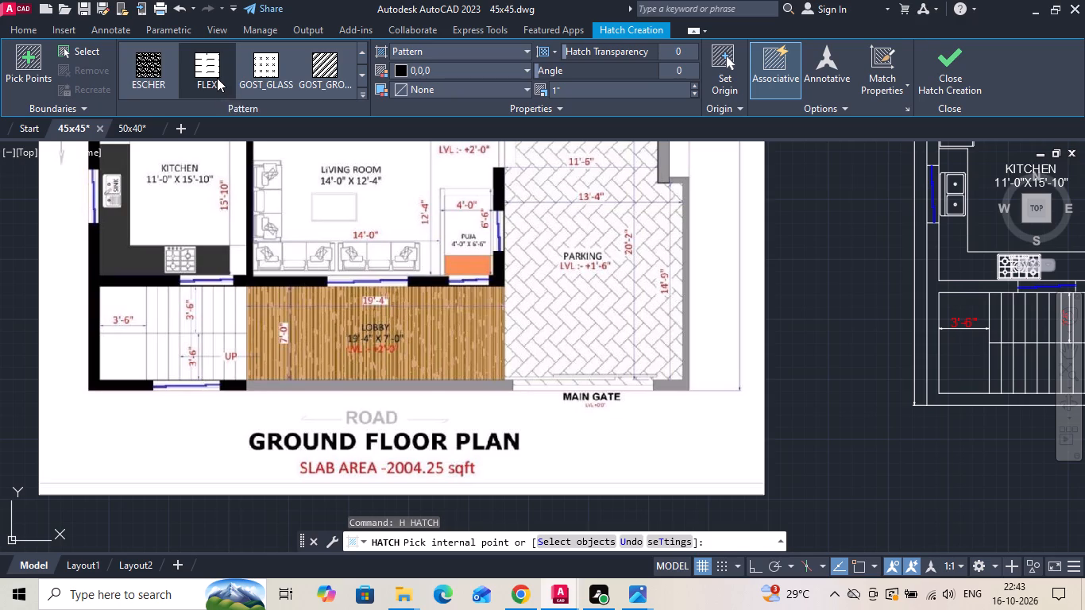
pyautogui.scroll(-1, 217, 78)
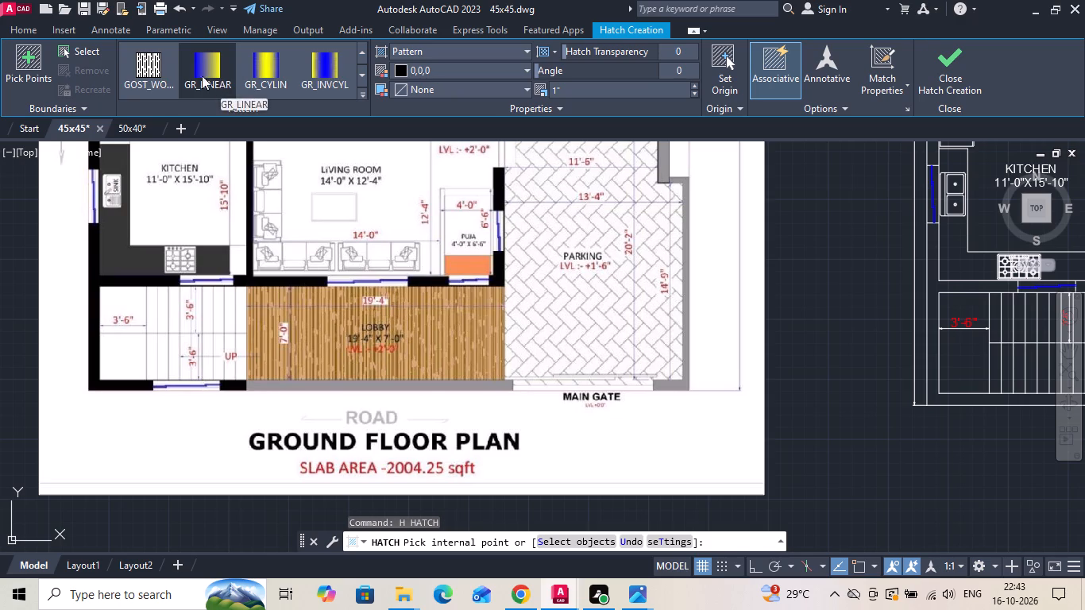
pyautogui.click(140, 75)
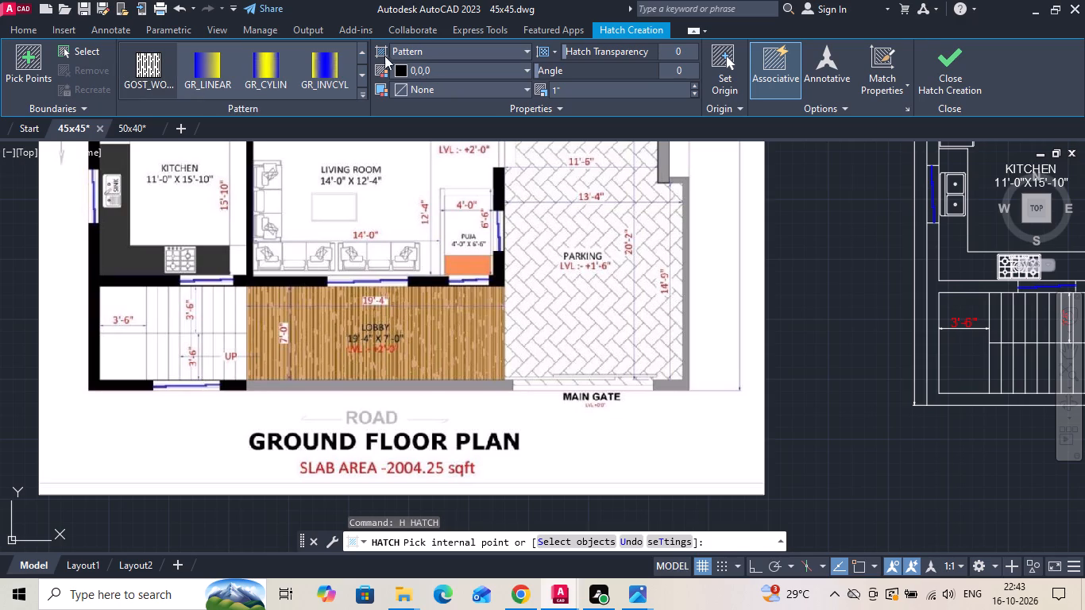
pyautogui.click(400, 74)
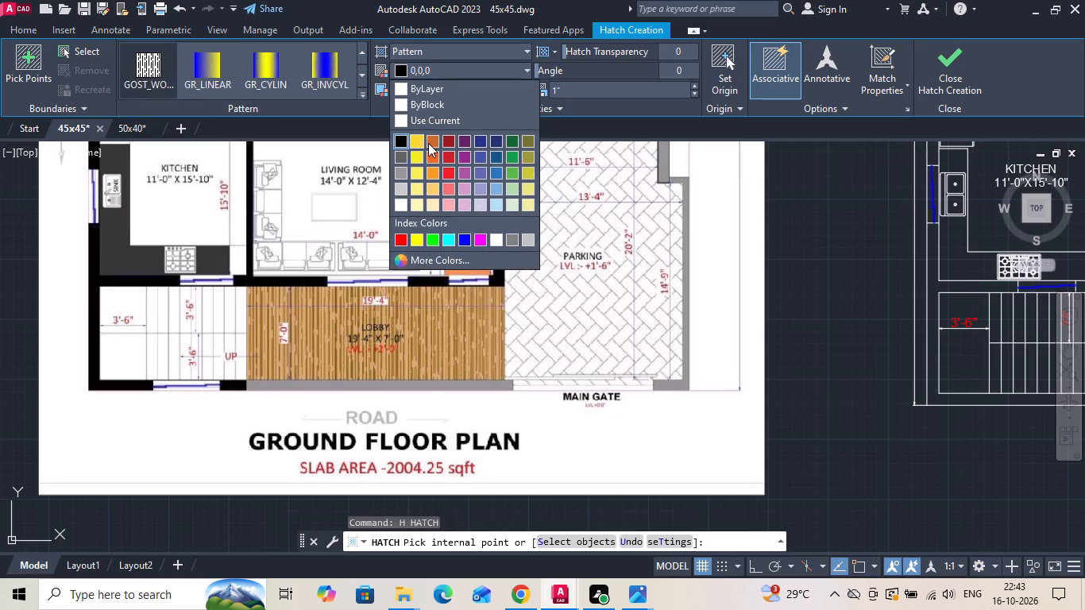
pyautogui.click(429, 143)
pyautogui.scroll(-1, 275, 237)
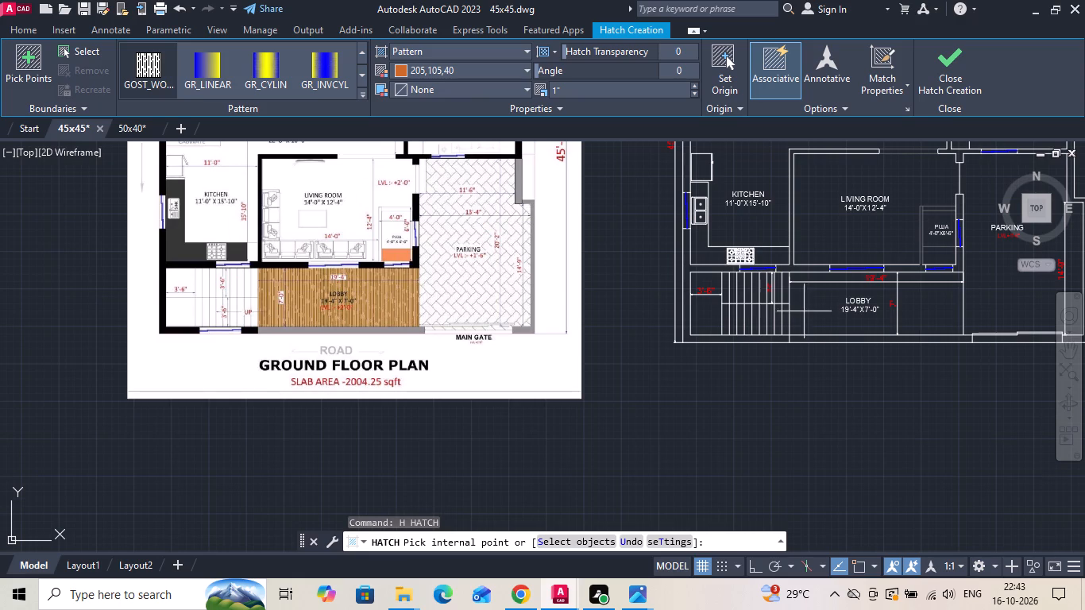
pyautogui.click(813, 310)
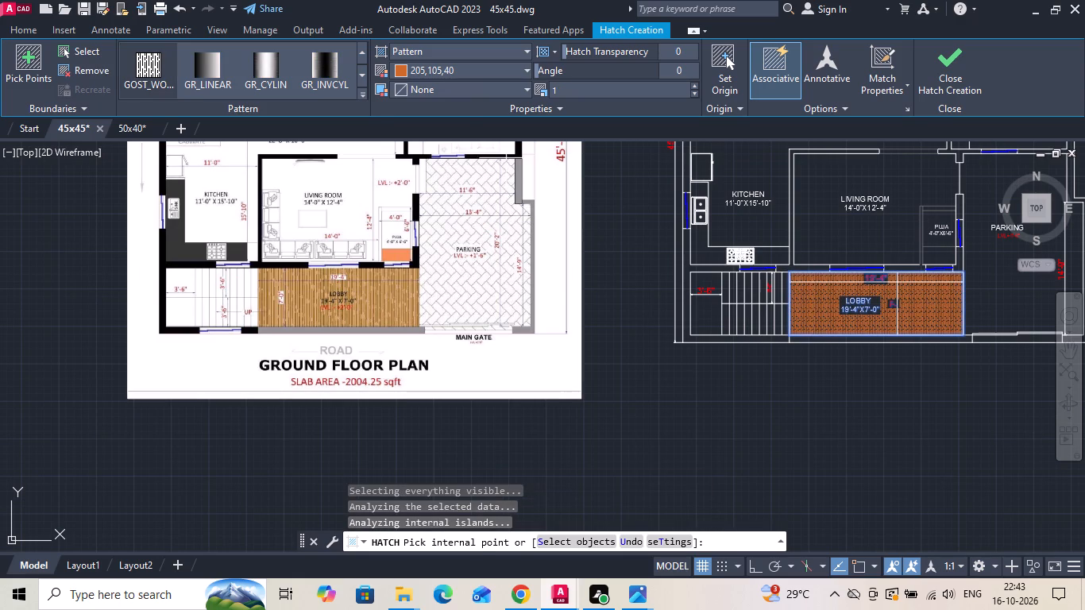
# Recolour the lobby hatch to 153,27,30 with a 254,204,102 background.
pyautogui.click(402, 74)
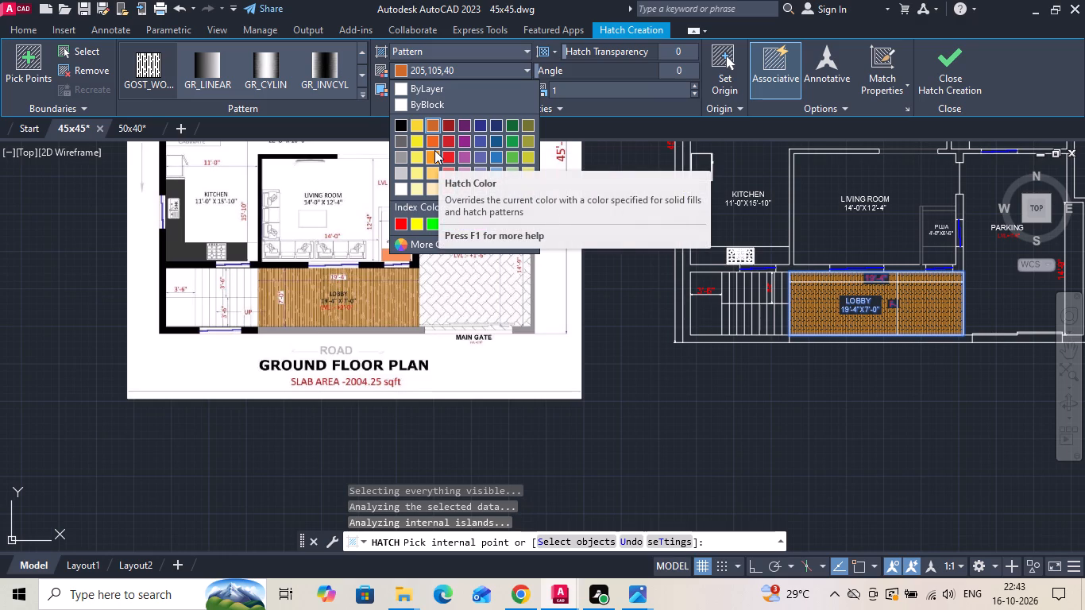
pyautogui.click(434, 150)
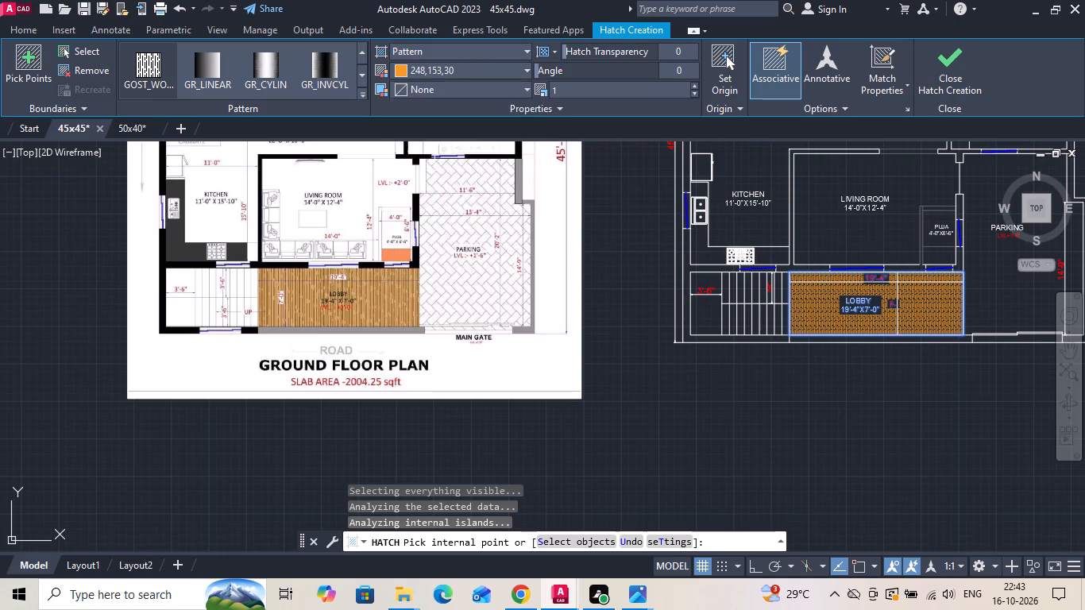
pyautogui.scroll(2, 295, 303)
pyautogui.scroll(-1, 295, 304)
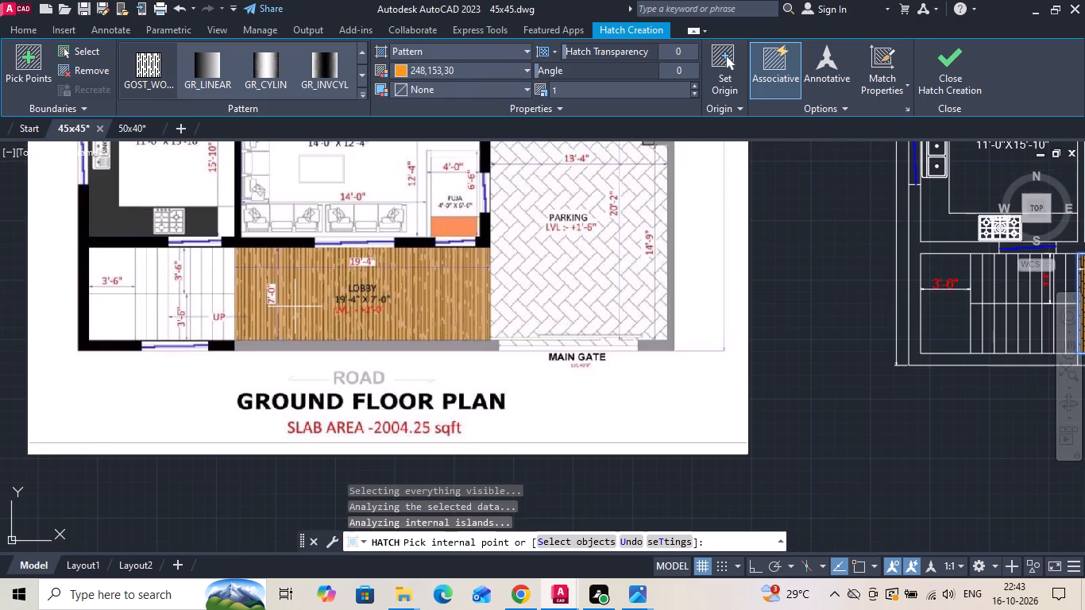
pyautogui.click(401, 94)
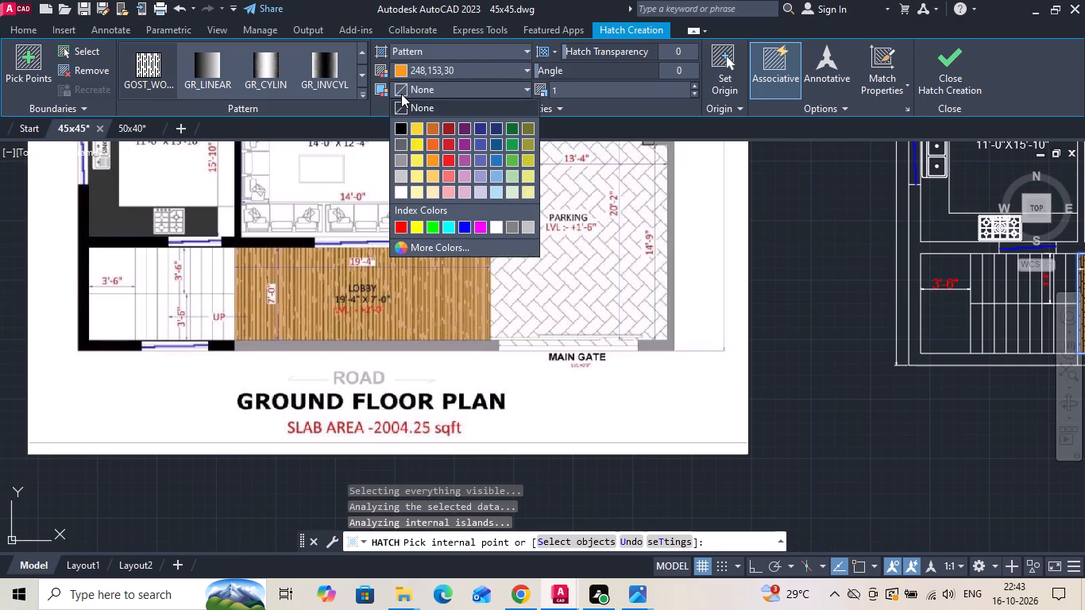
pyautogui.click(431, 172)
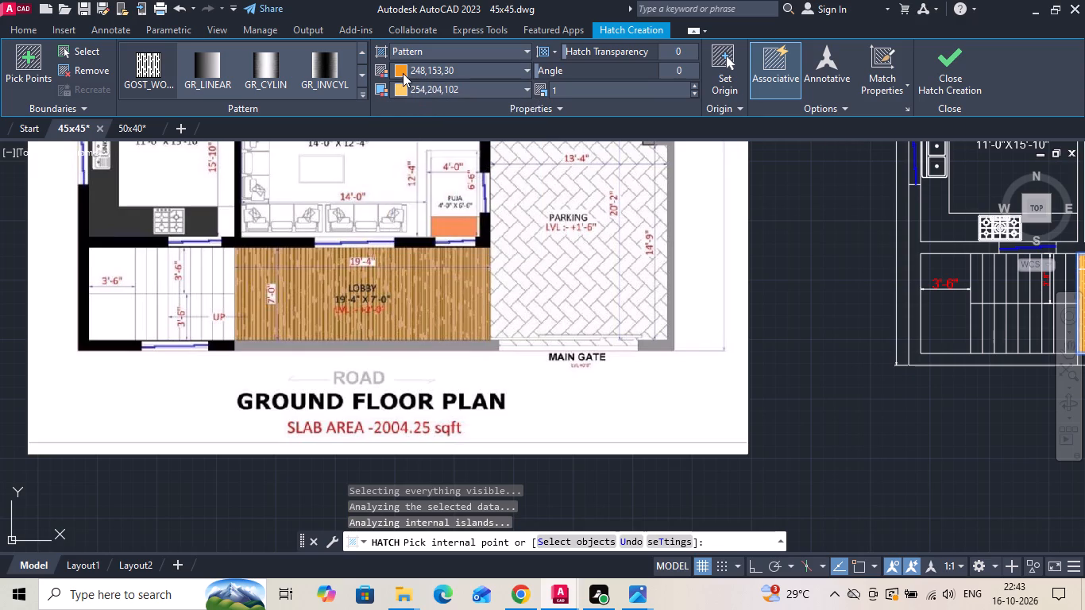
pyautogui.click(403, 73)
pyautogui.click(446, 120)
pyautogui.scroll(-1, 265, 280)
pyautogui.press('Escape')
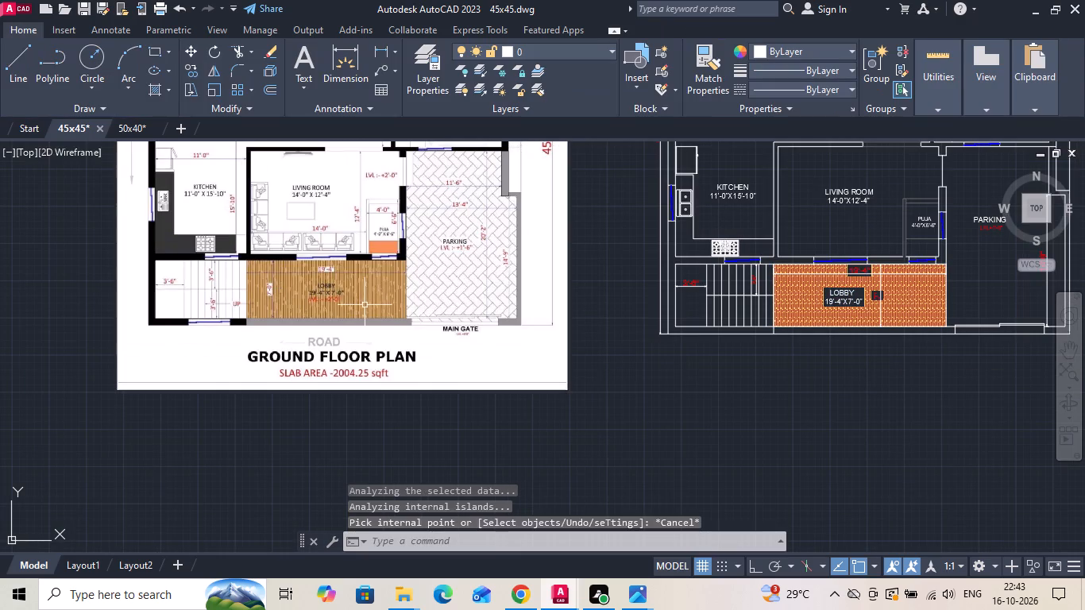
# Compare the lobby hatch with the reference's wood floor and change its pattern to JIS_STN_2.5.
pyautogui.scroll(3, 823, 279)
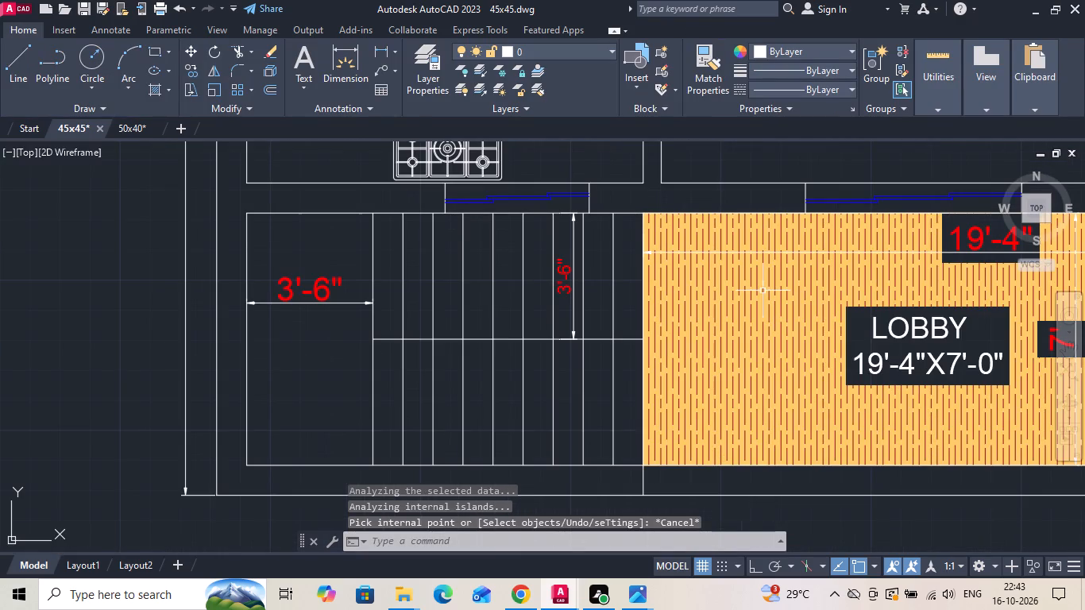
pyautogui.scroll(-2, 767, 305)
pyautogui.scroll(2, 37, 313)
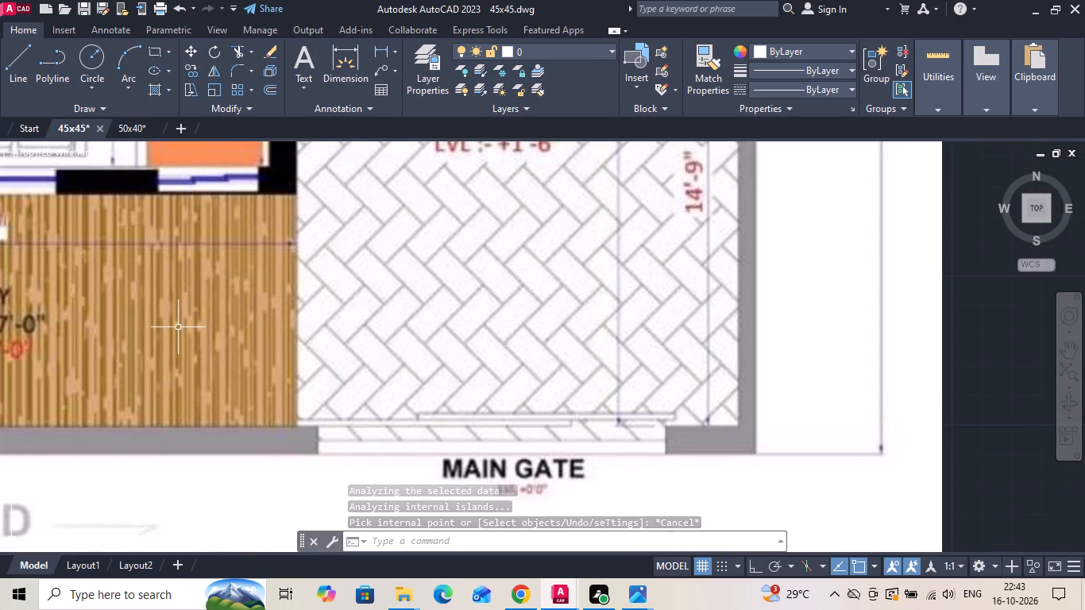
pyautogui.scroll(-2, 160, 326)
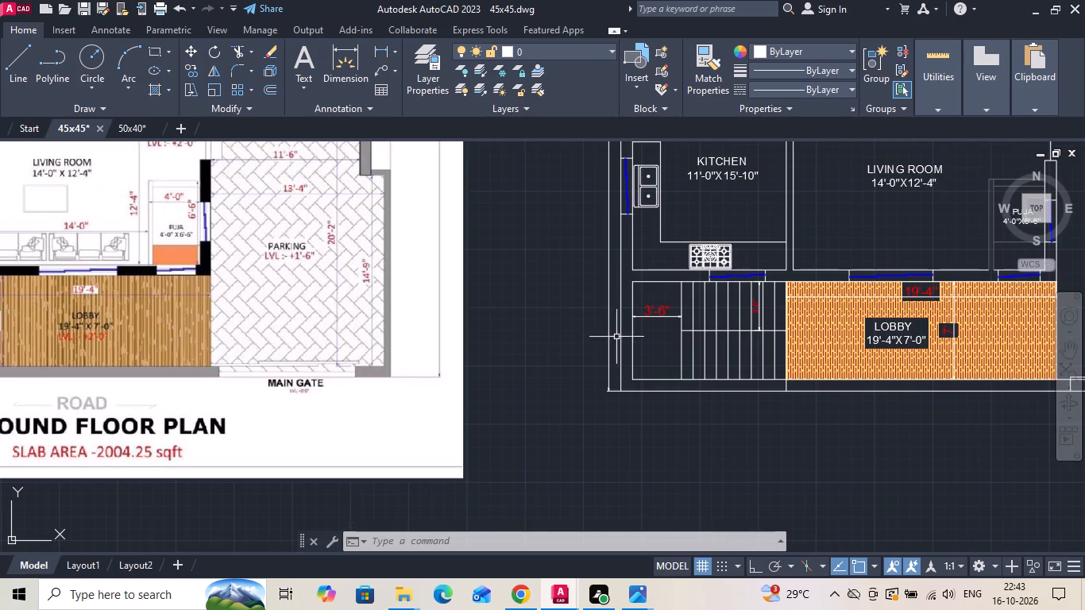
pyautogui.scroll(3, 790, 336)
pyautogui.click(816, 321)
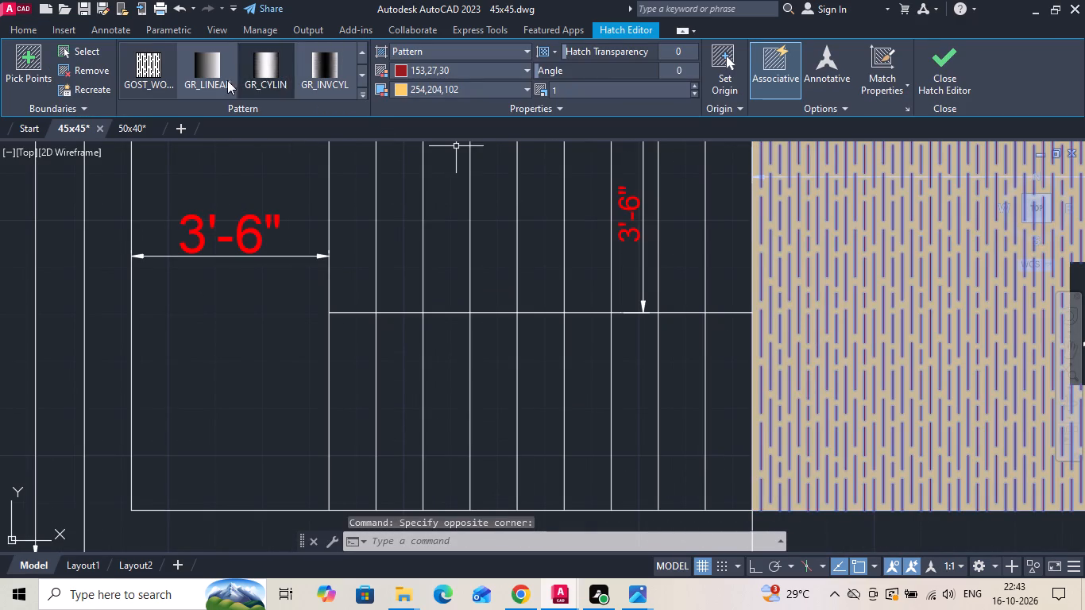
pyautogui.scroll(-2, 154, 75)
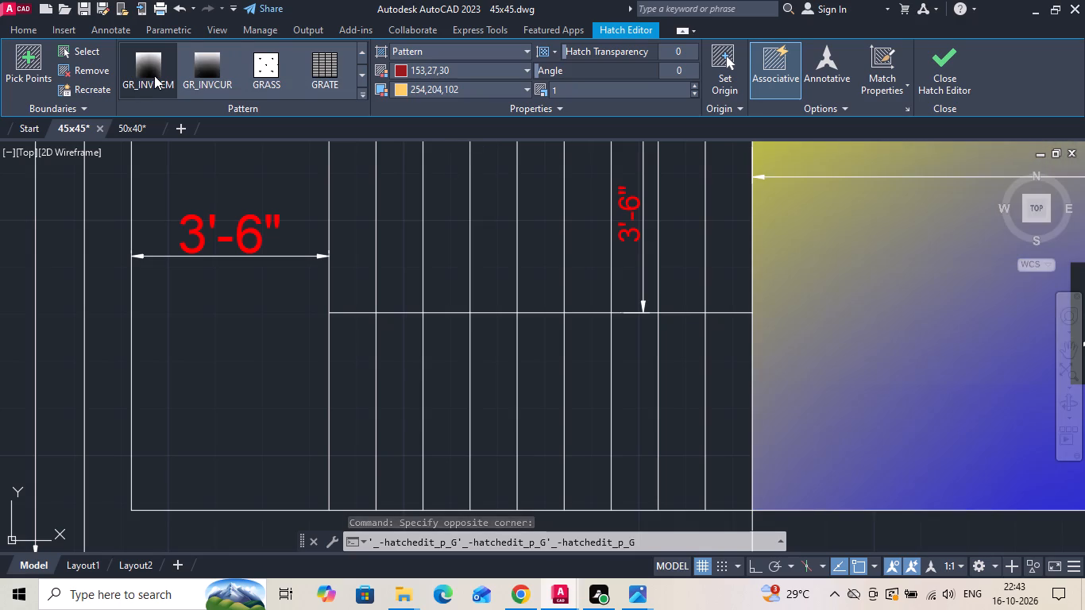
pyautogui.scroll(-2, 154, 75)
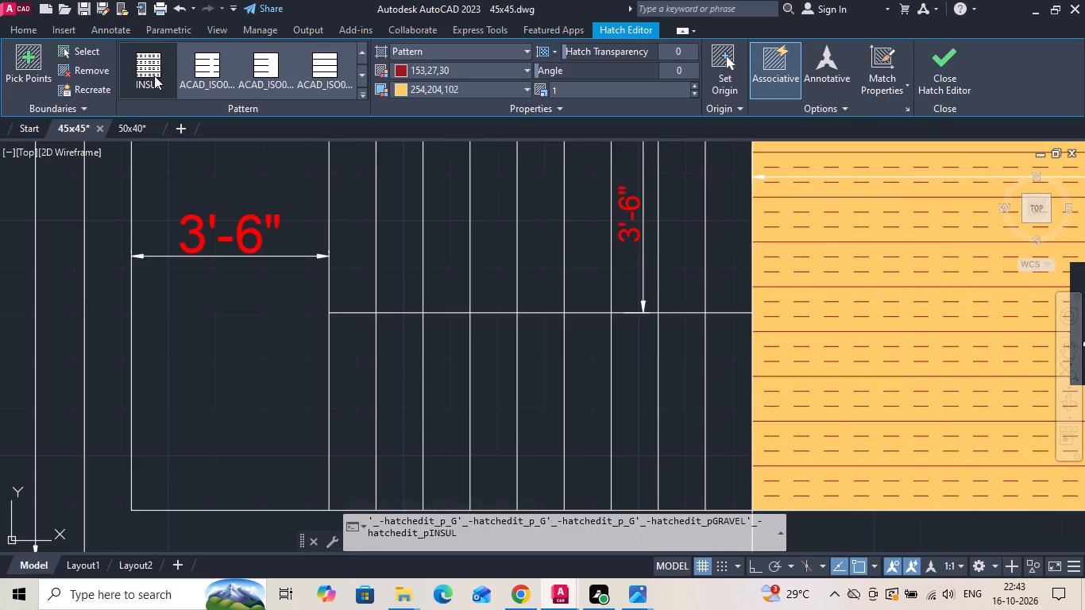
pyautogui.scroll(-3, 154, 75)
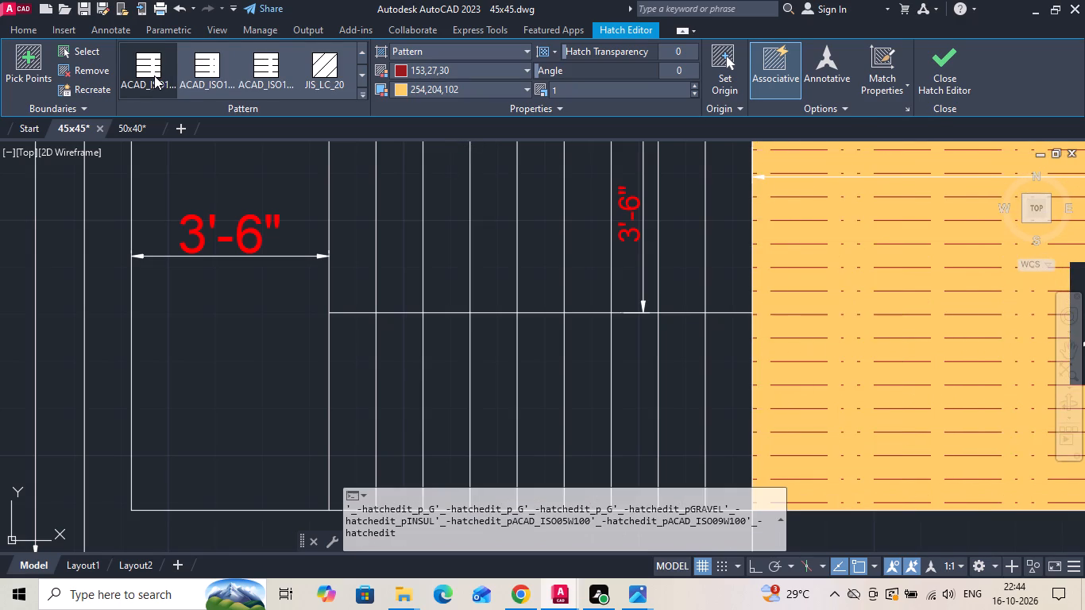
pyautogui.scroll(-3, 154, 75)
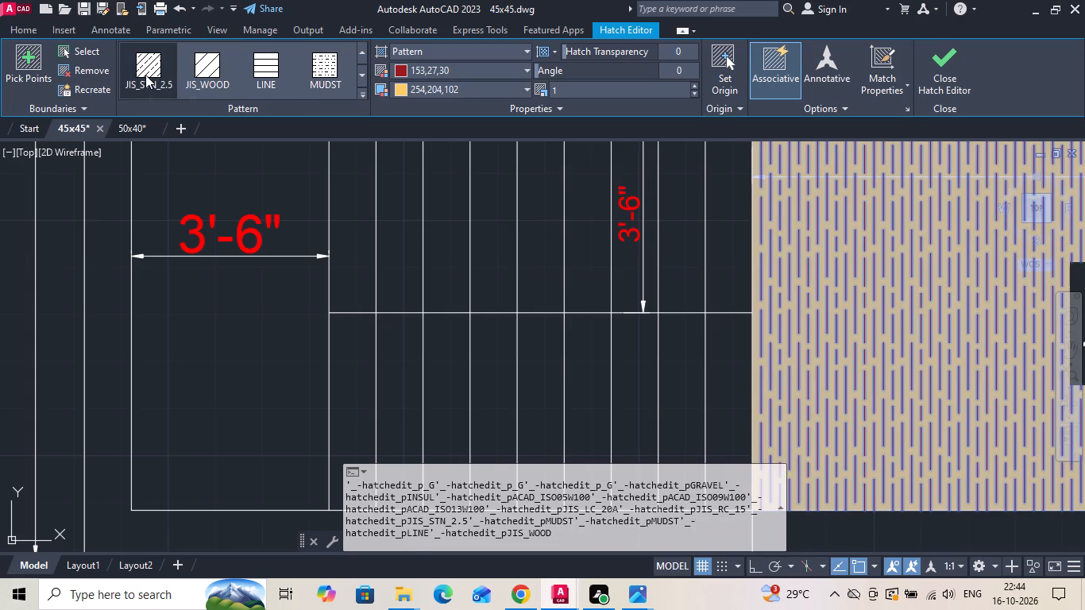
pyautogui.click(145, 75)
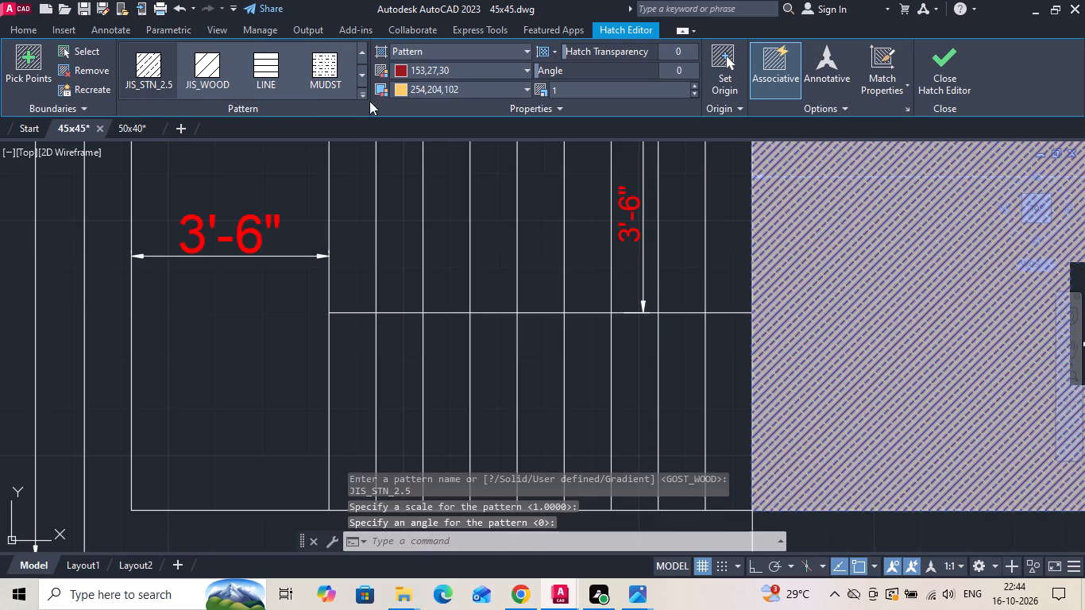
# Look through the available hatch patterns and change the ground floor lobby hatch to ANSI36.
pyautogui.scroll(-1, 159, 83)
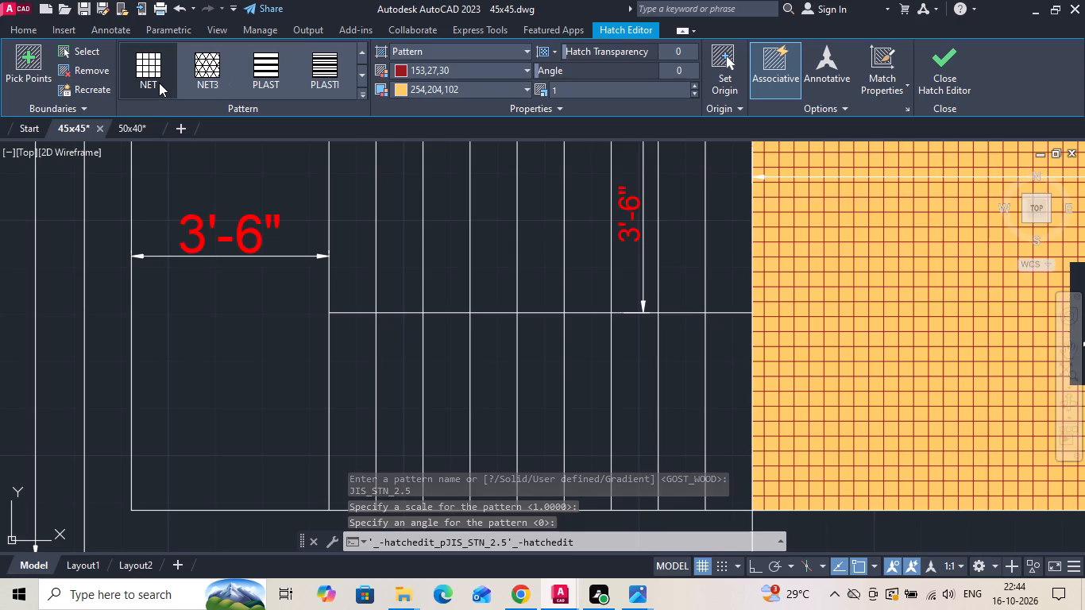
pyautogui.scroll(-1, 159, 83)
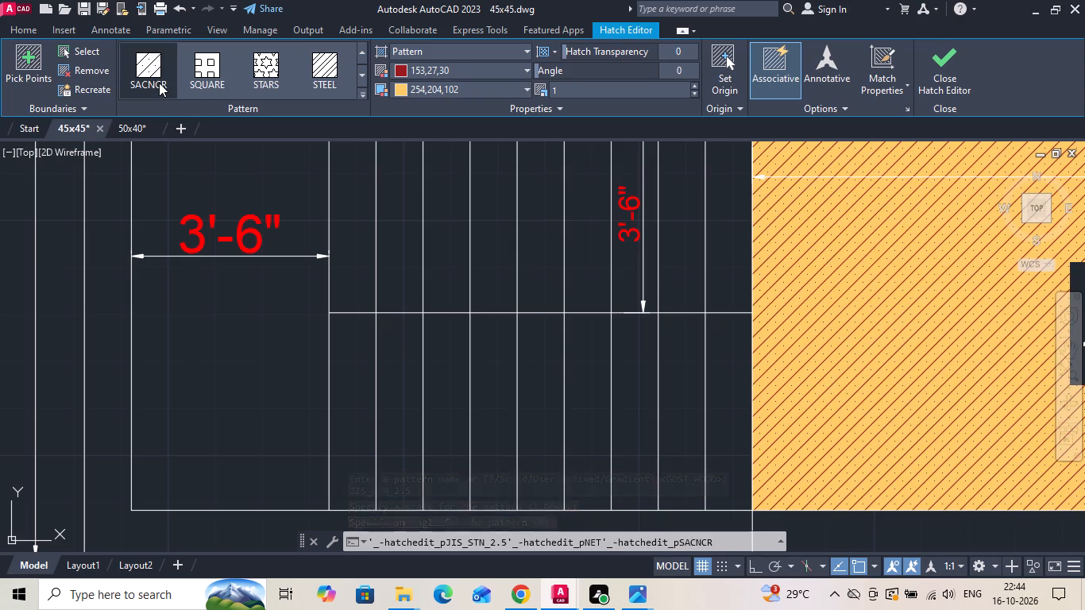
pyautogui.scroll(-2, 159, 83)
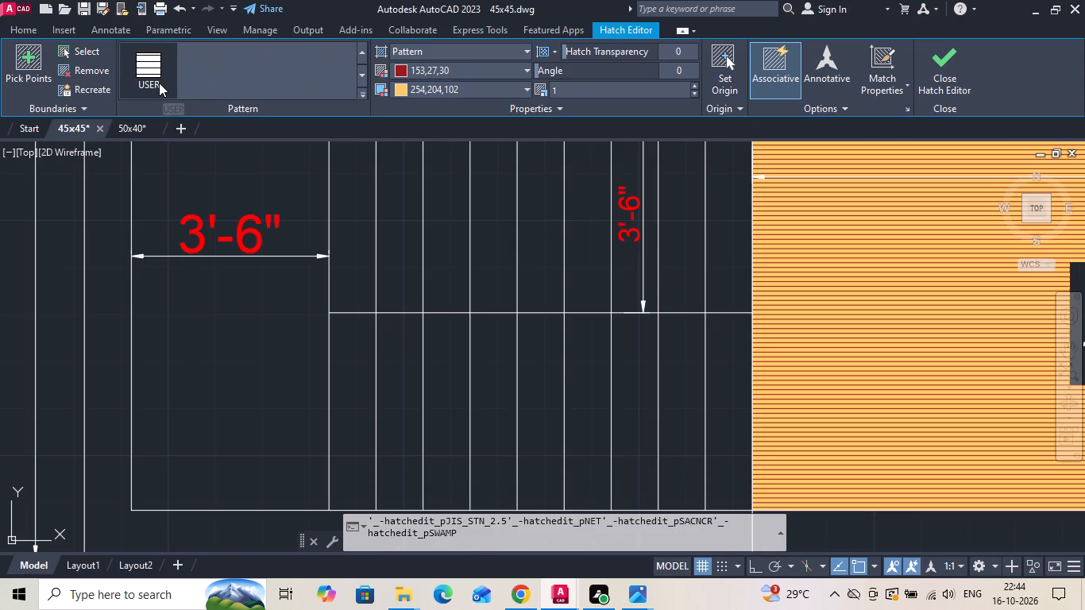
pyautogui.scroll(8, 159, 83)
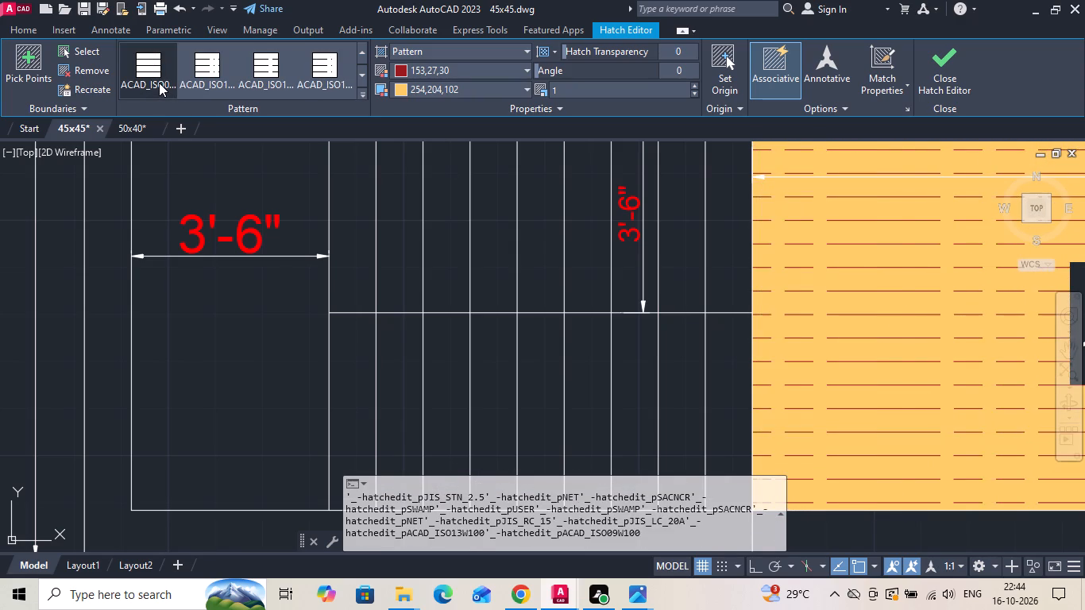
pyautogui.scroll(3, 159, 83)
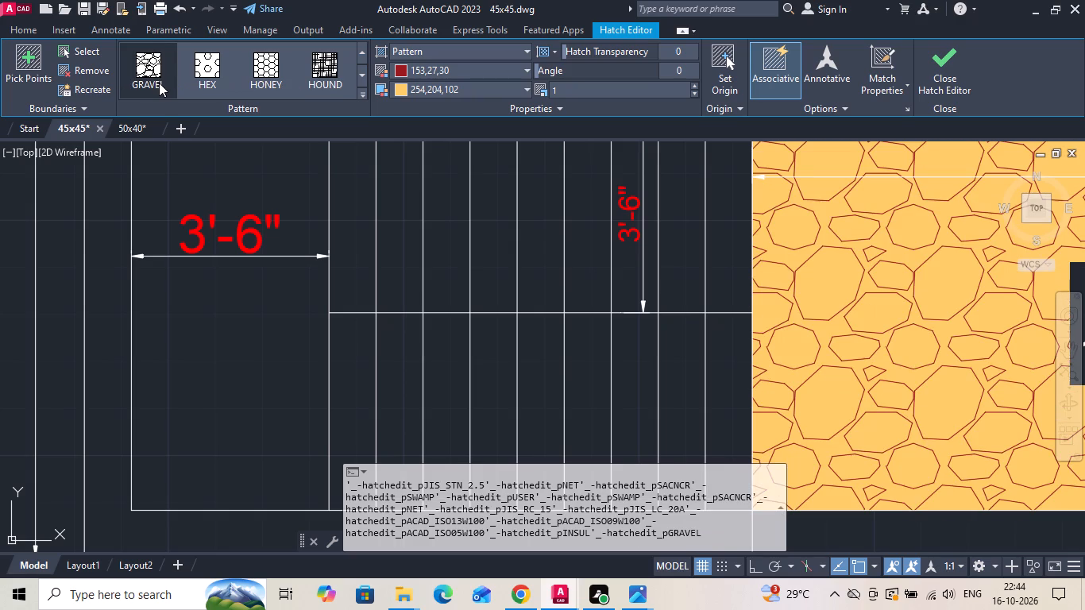
pyautogui.scroll(2, 159, 83)
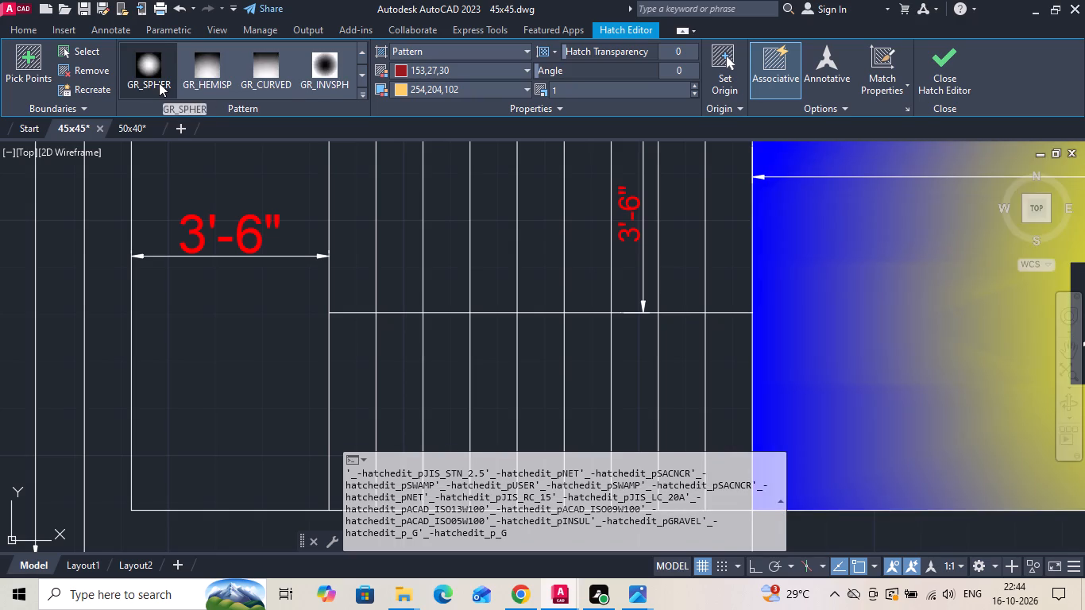
pyautogui.scroll(2, 159, 83)
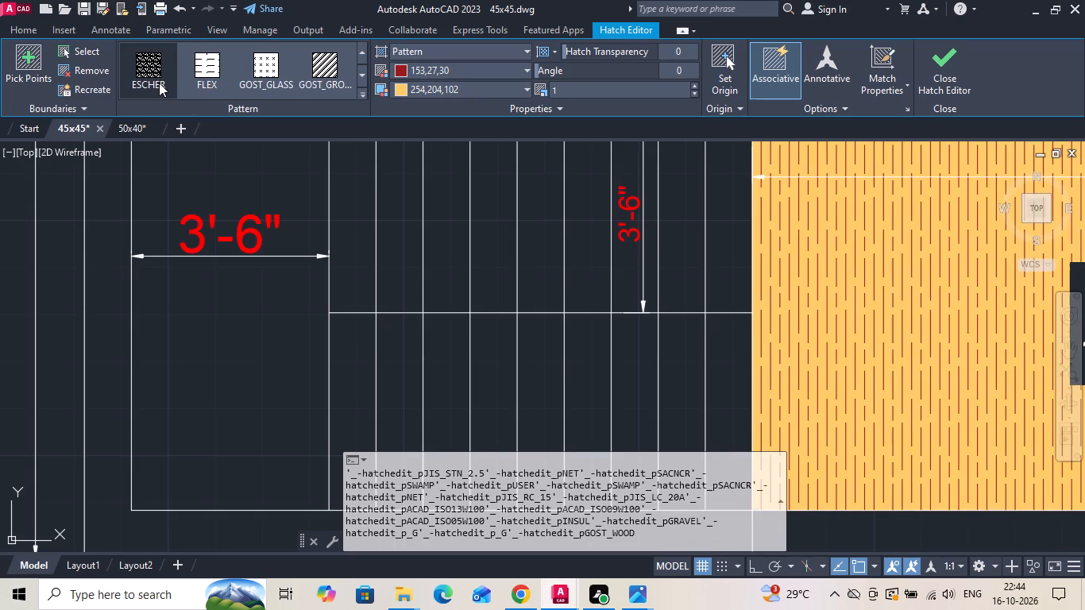
pyautogui.scroll(1, 159, 83)
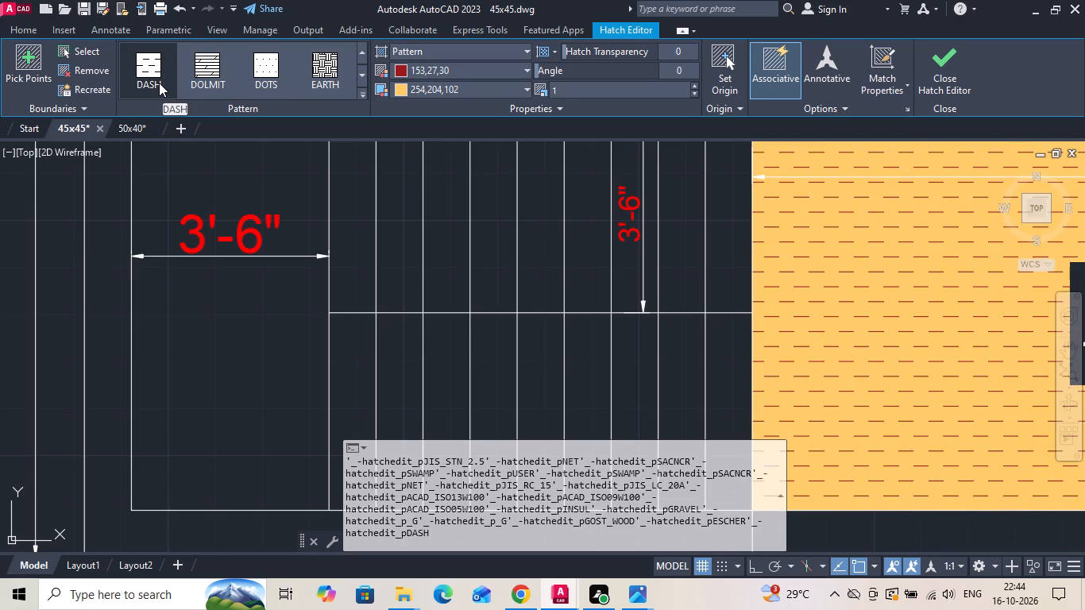
pyautogui.scroll(2, 159, 83)
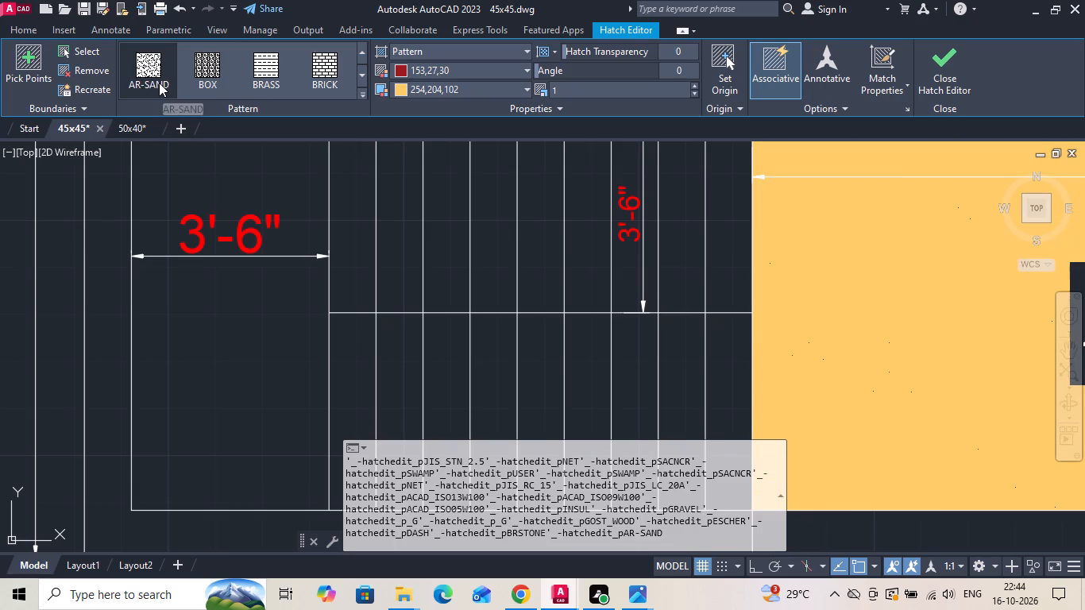
pyautogui.scroll(1, 159, 84)
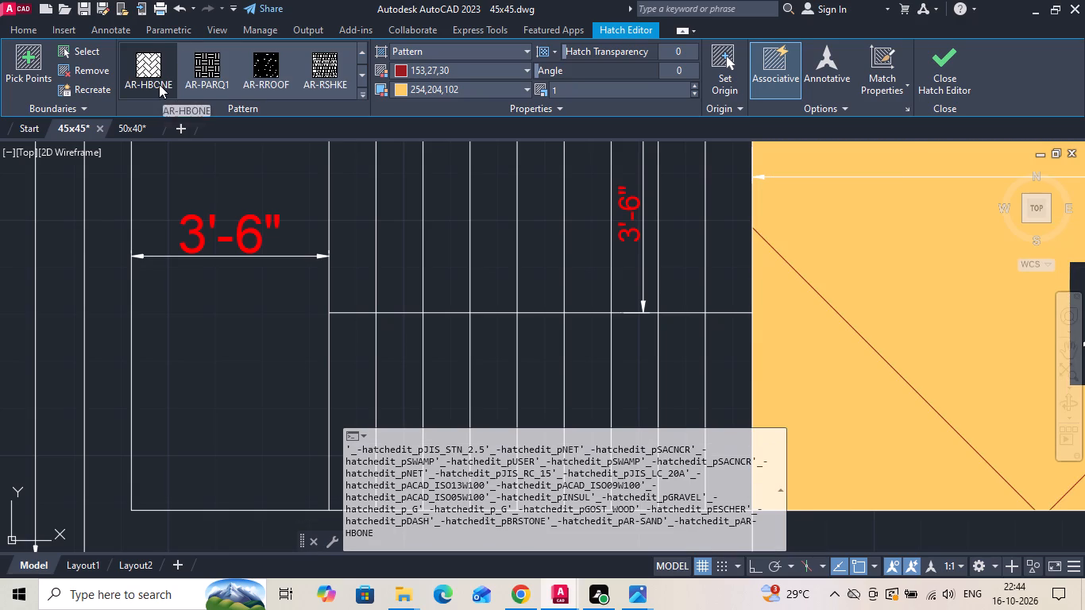
pyautogui.scroll(2, 204, 87)
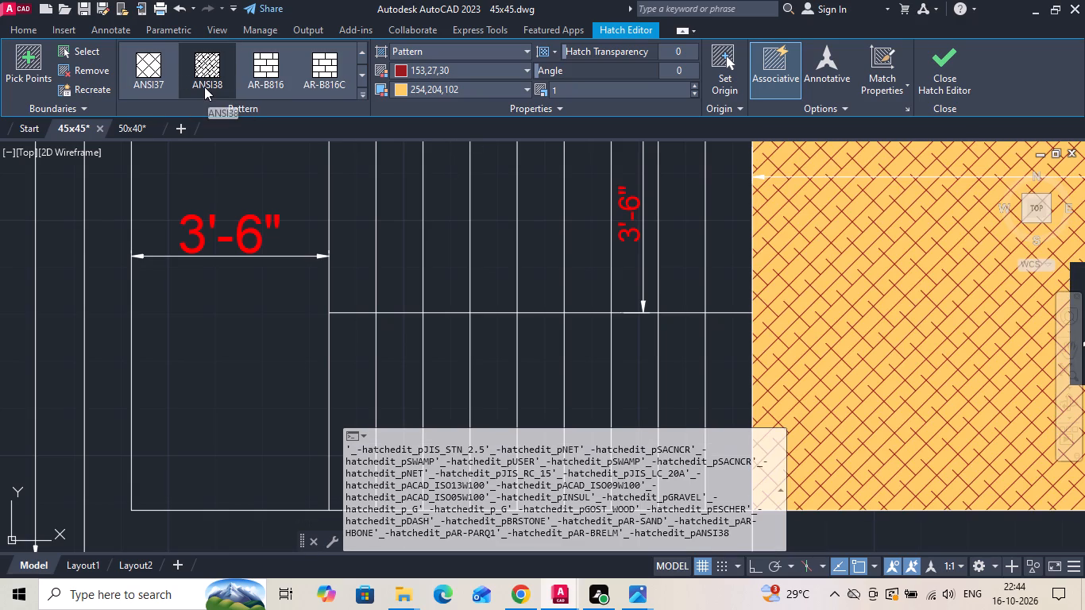
pyautogui.scroll(1, 204, 87)
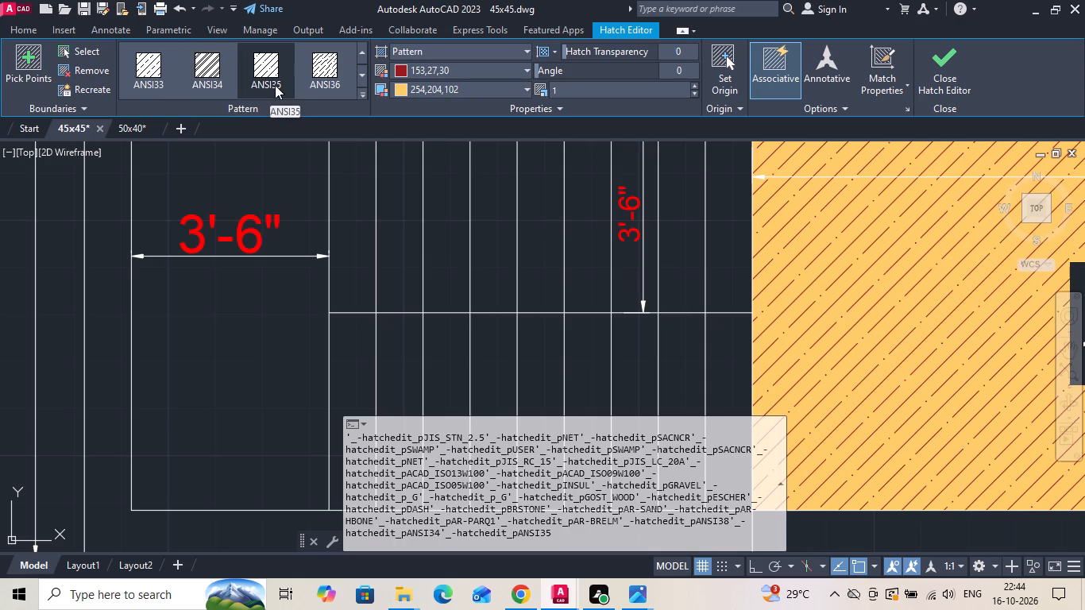
pyautogui.click(313, 69)
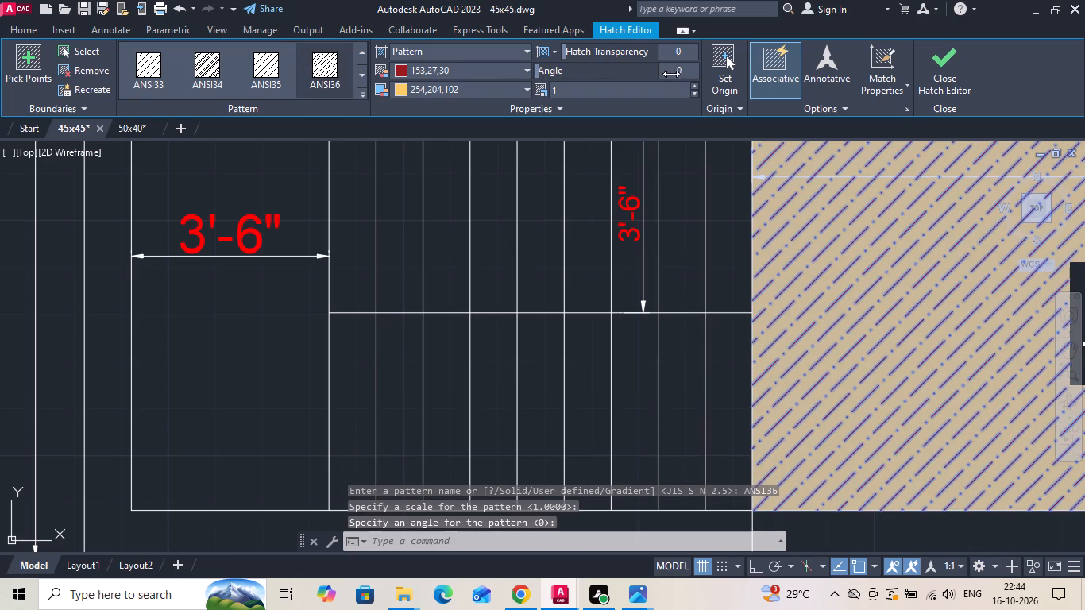
# Set the lobby hatch's angle to 45 and finish editing the hatch.
pyautogui.click(685, 71)
pyautogui.write('45')
pyautogui.press('Return')
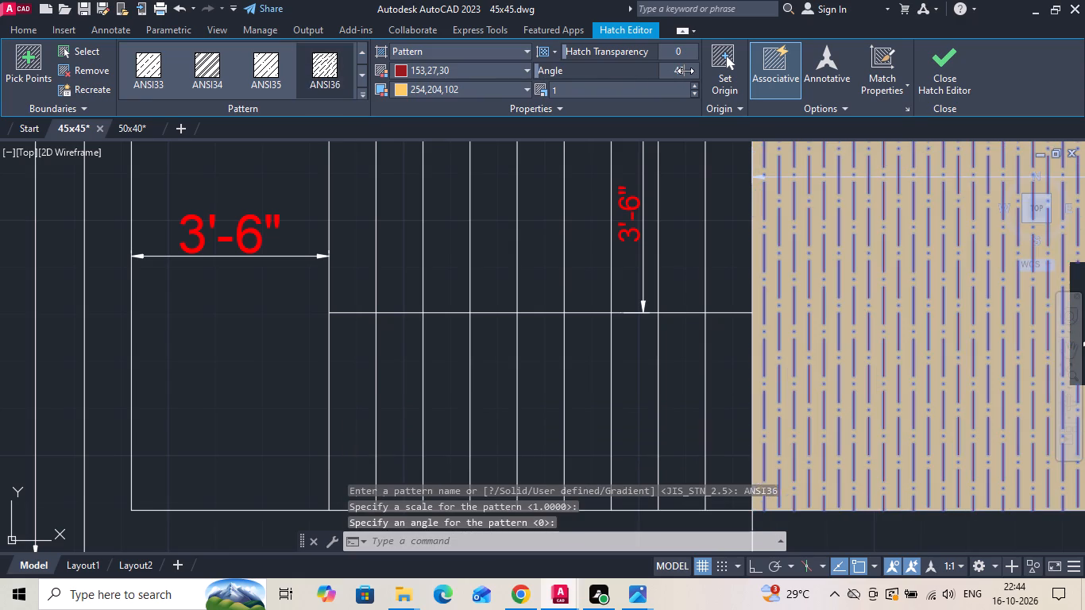
pyautogui.press('Escape')
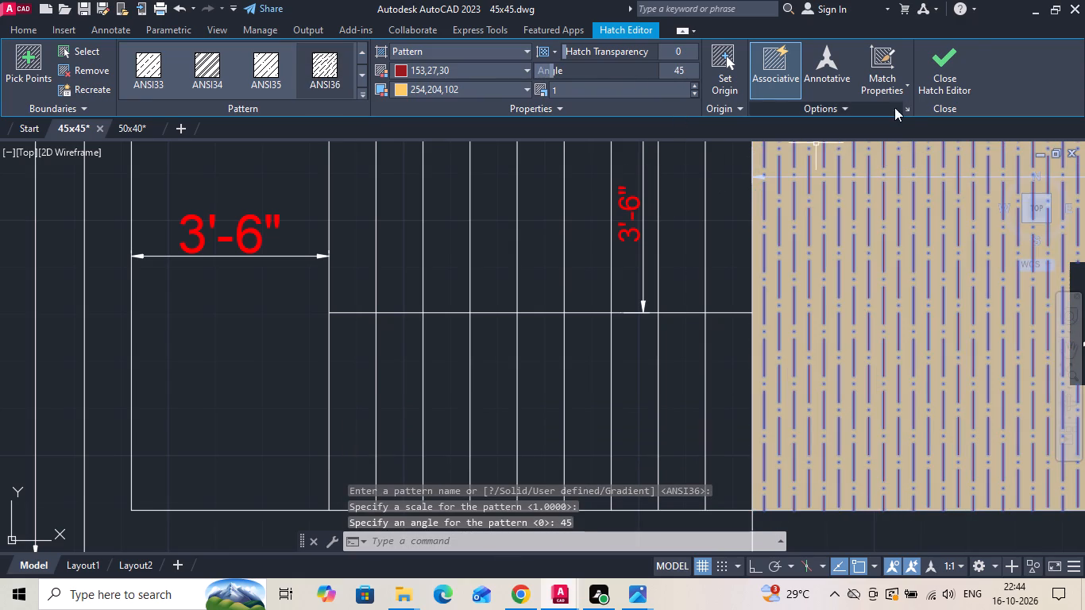
pyautogui.click(944, 79)
# Compare the lobby hatch with the reference's wood floor and set the hatch scale to 0.5.
pyautogui.scroll(-4, 541, 365)
pyautogui.scroll(-1, 639, 382)
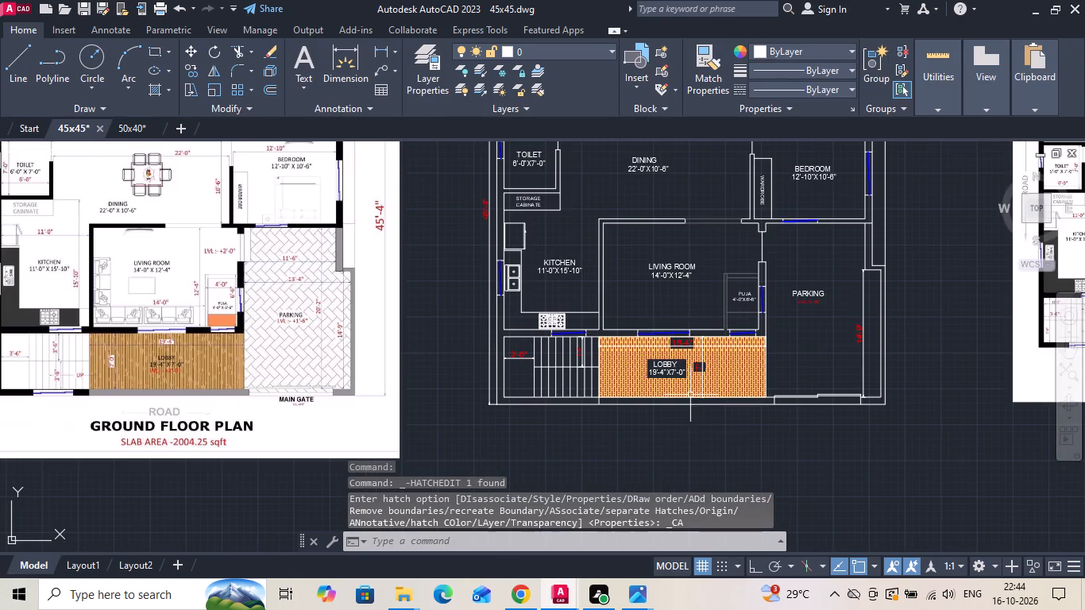
pyautogui.press('Escape')
pyautogui.scroll(1, 154, 376)
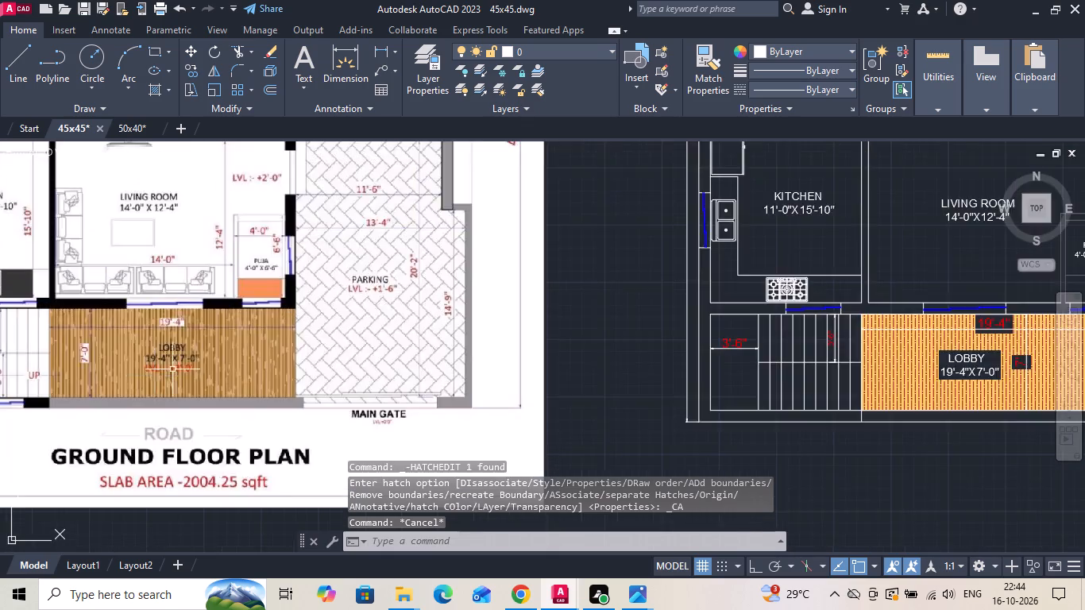
pyautogui.scroll(2, 195, 368)
pyautogui.scroll(-1, 155, 354)
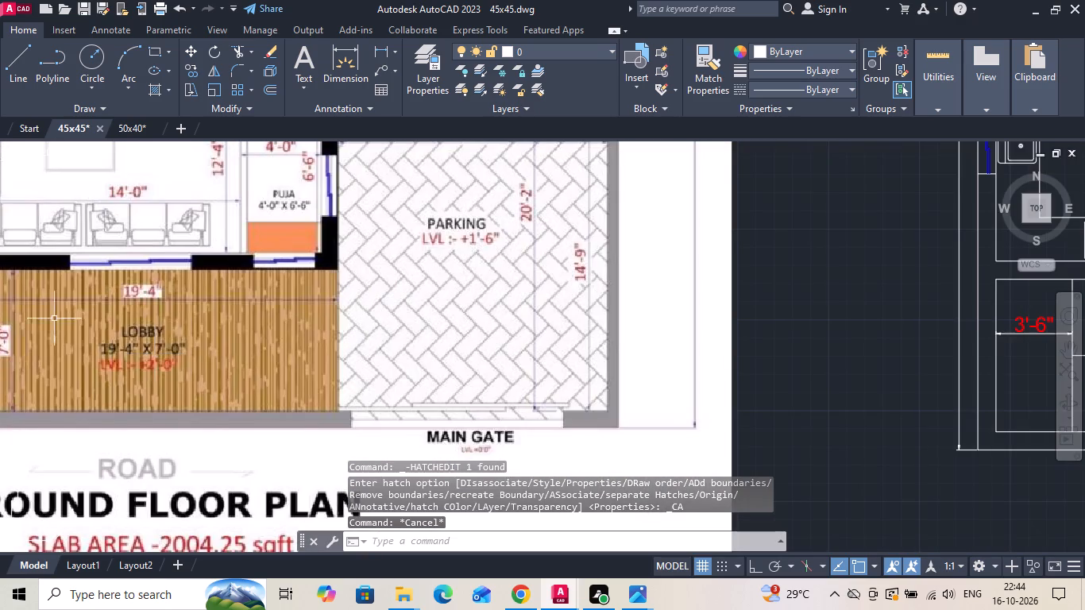
pyautogui.scroll(-1, 29, 314)
pyautogui.scroll(2, 884, 387)
pyautogui.scroll(2, 806, 346)
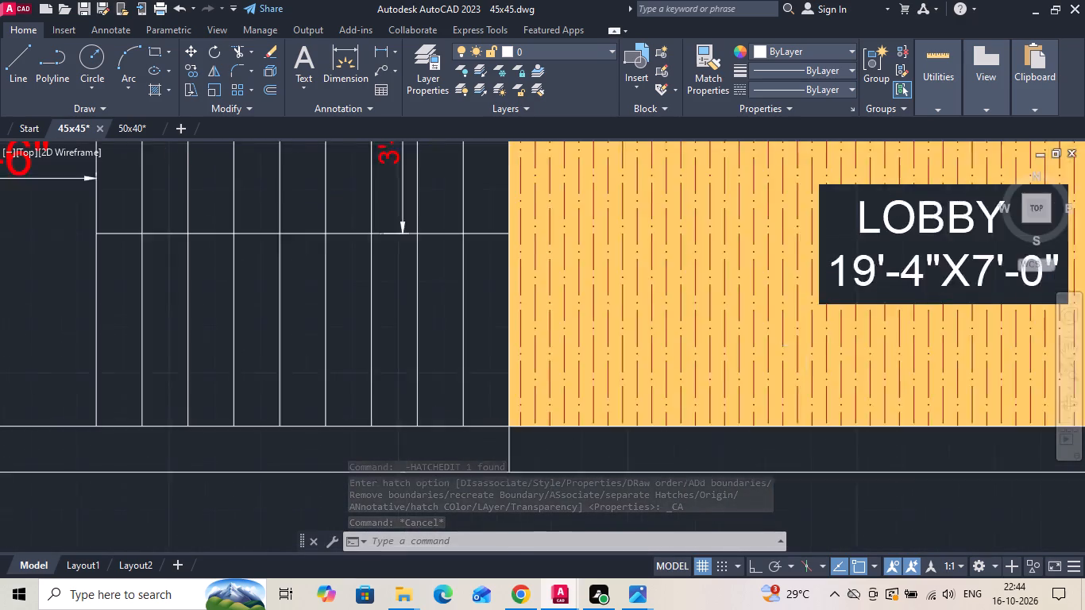
pyautogui.click(792, 349)
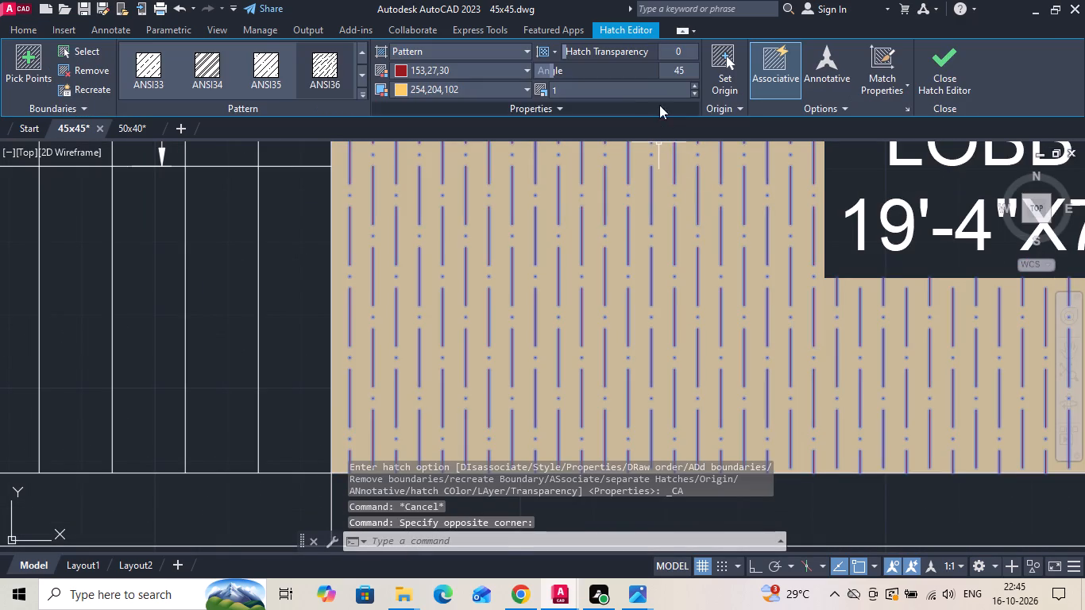
pyautogui.click(624, 87)
pyautogui.write('.5')
pyautogui.press('Return')
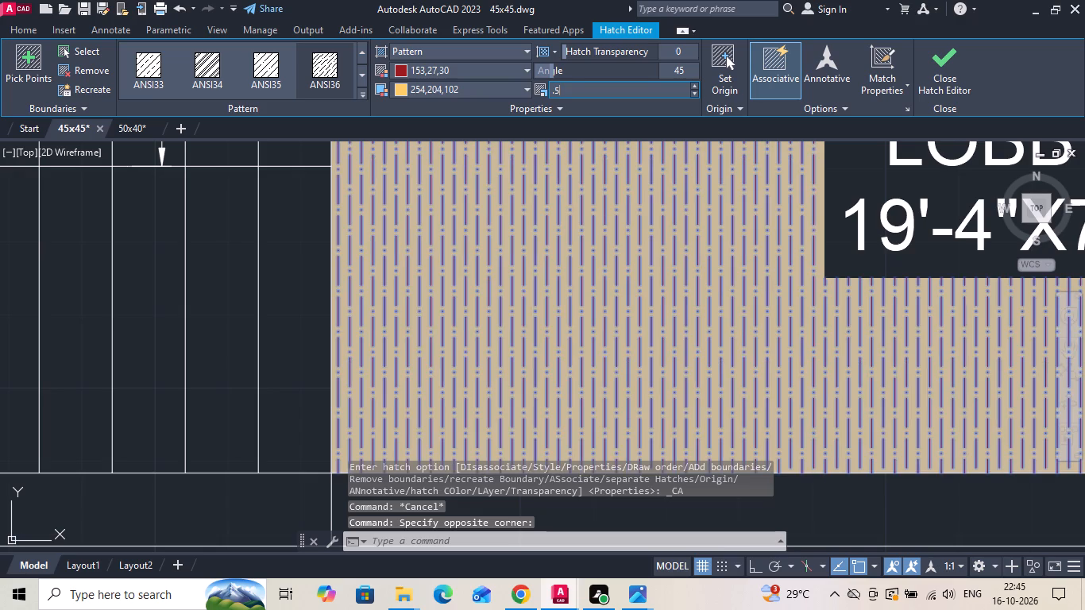
pyautogui.scroll(-2, 572, 254)
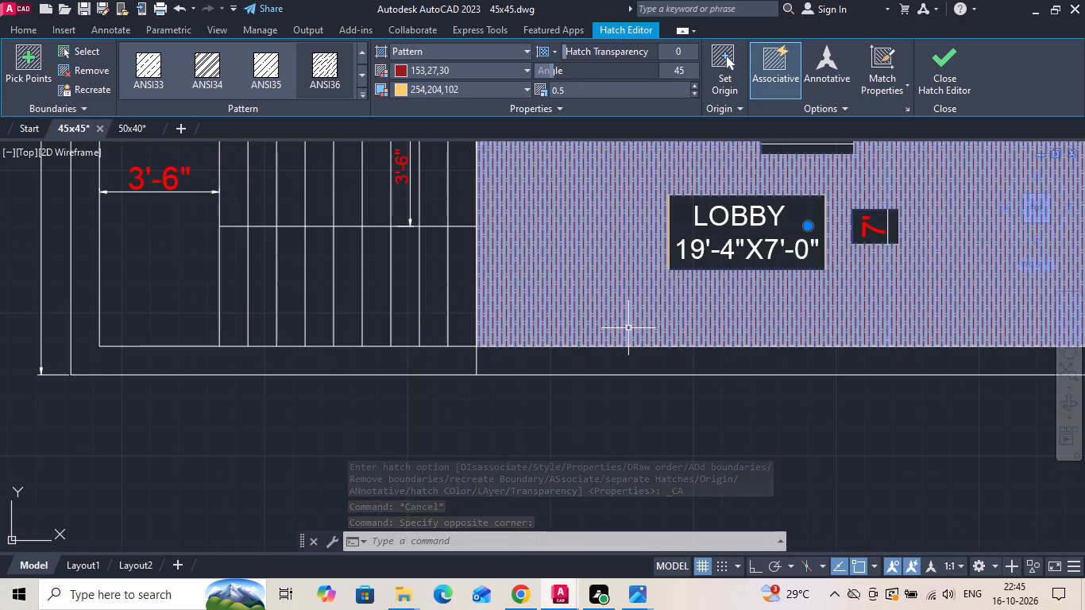
pyautogui.press('Escape')
# Set the lobby hatch's background colour to None.
pyautogui.scroll(-3, 584, 401)
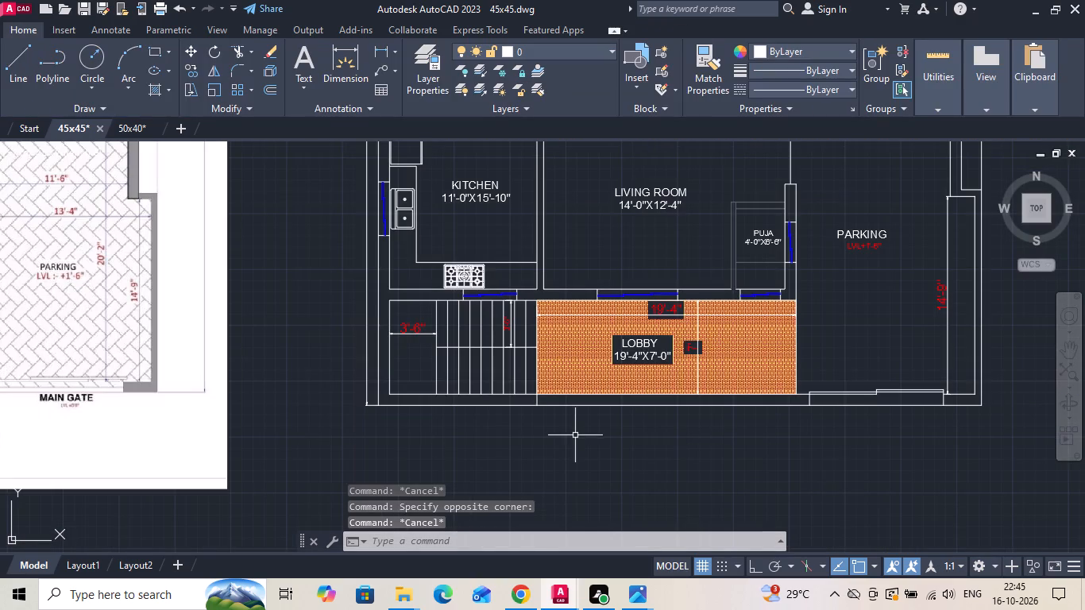
pyautogui.scroll(-1, 667, 436)
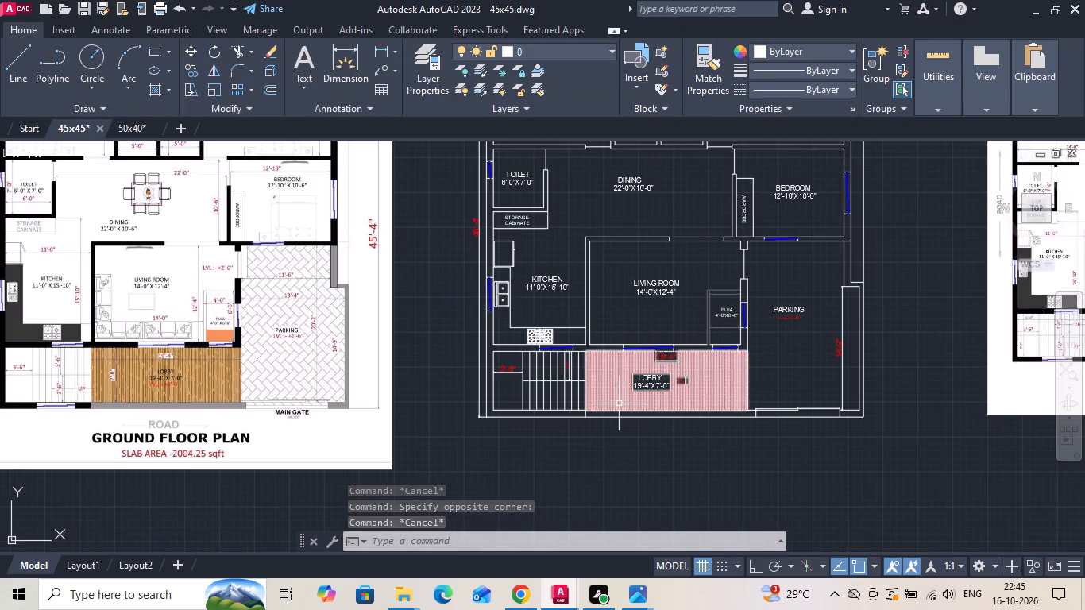
pyautogui.scroll(2, 644, 399)
pyautogui.click(589, 398)
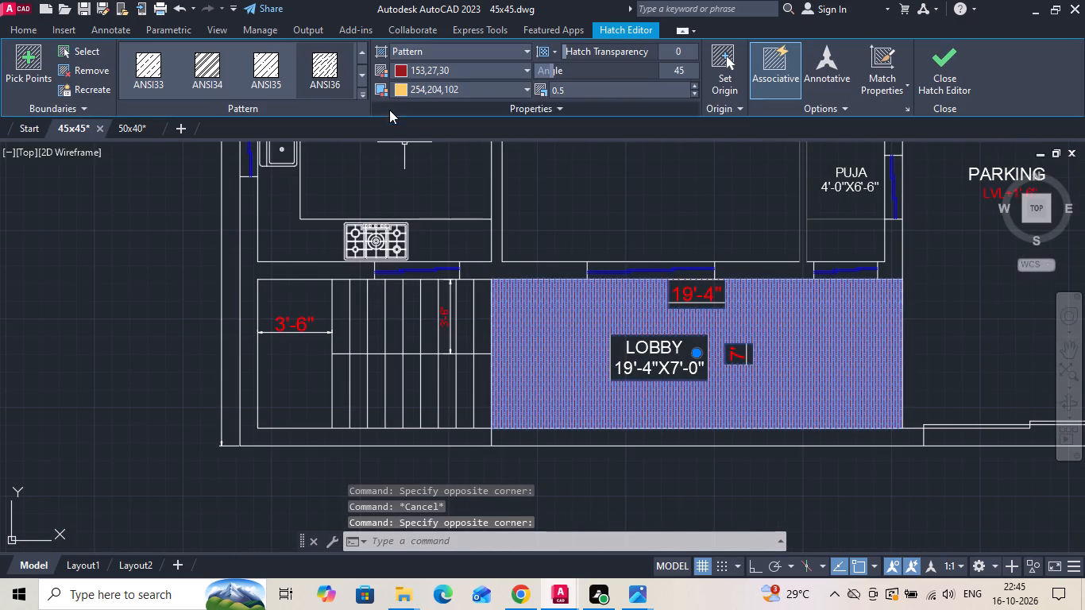
pyautogui.click(404, 97)
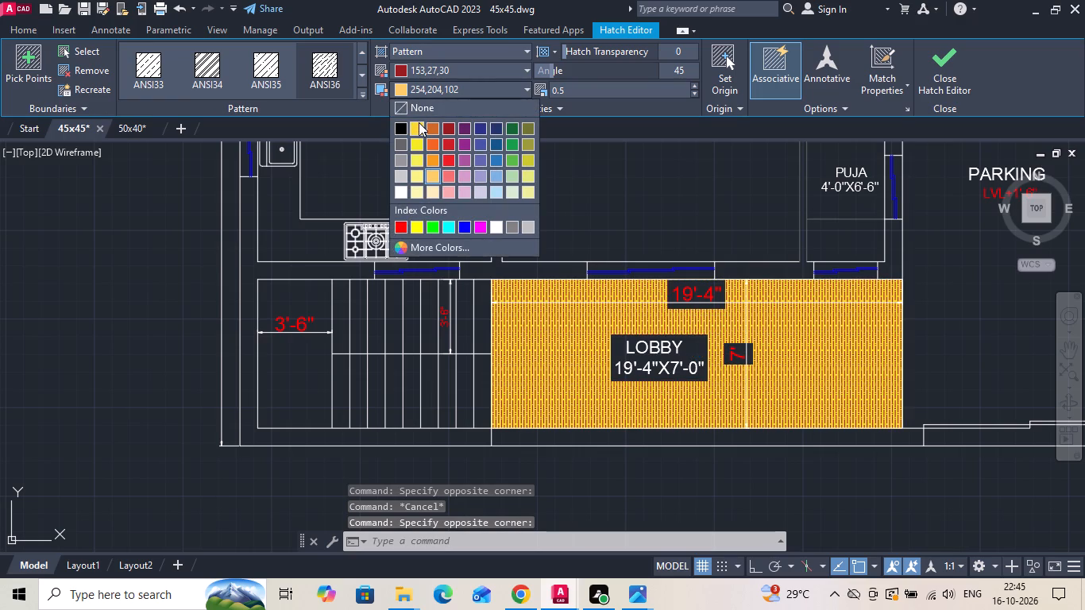
pyautogui.click(403, 113)
pyautogui.press('Escape')
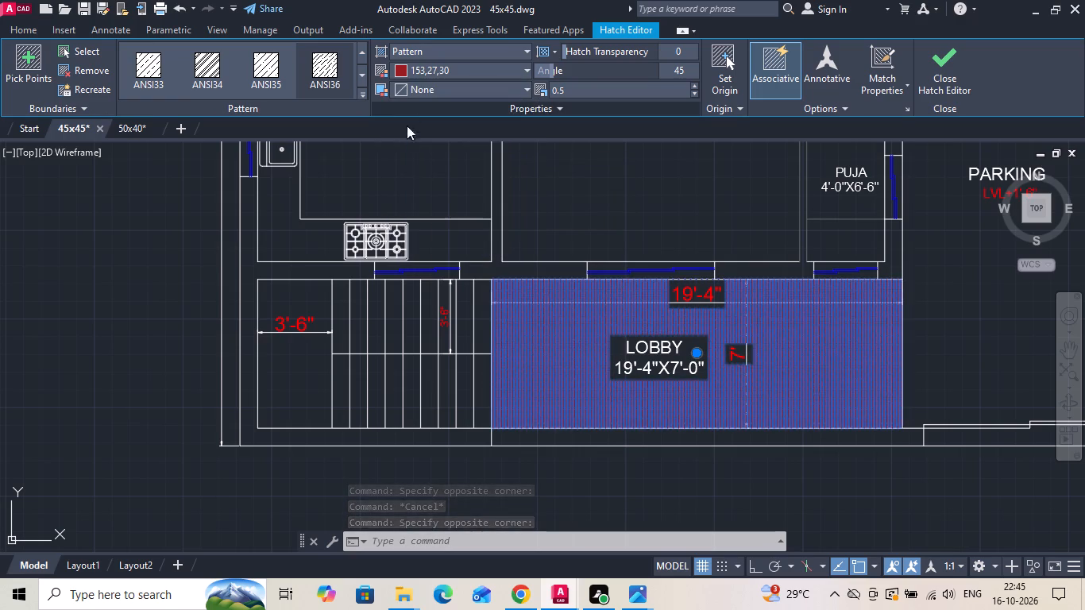
pyautogui.press('Escape')
# Recolour the lobby hatch lines orange to resemble the reference's wood floor.
pyautogui.scroll(-1, 812, 383)
pyautogui.click(686, 384)
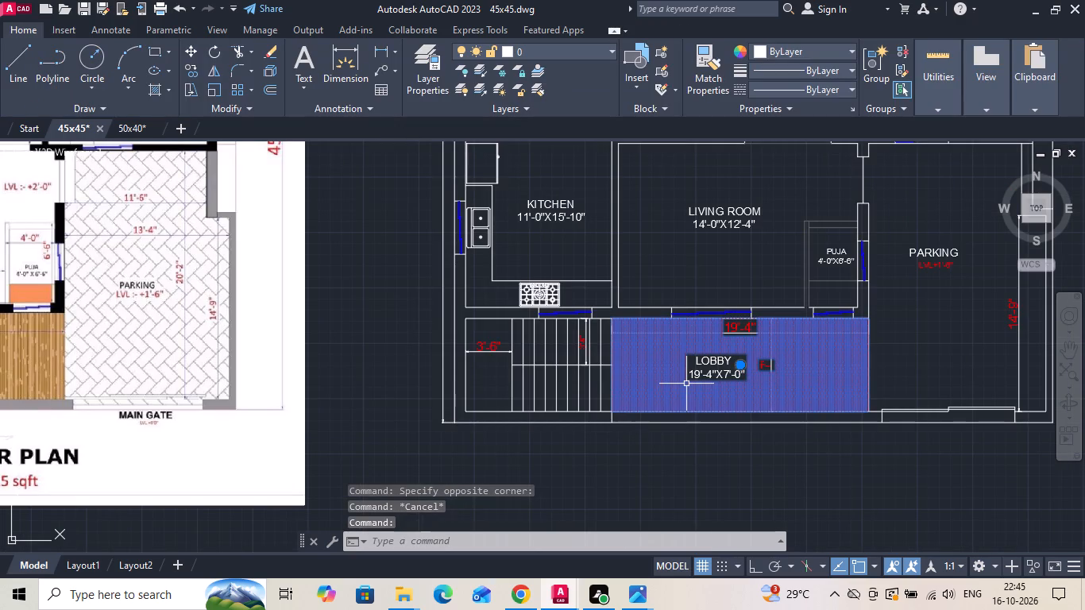
pyautogui.click(399, 68)
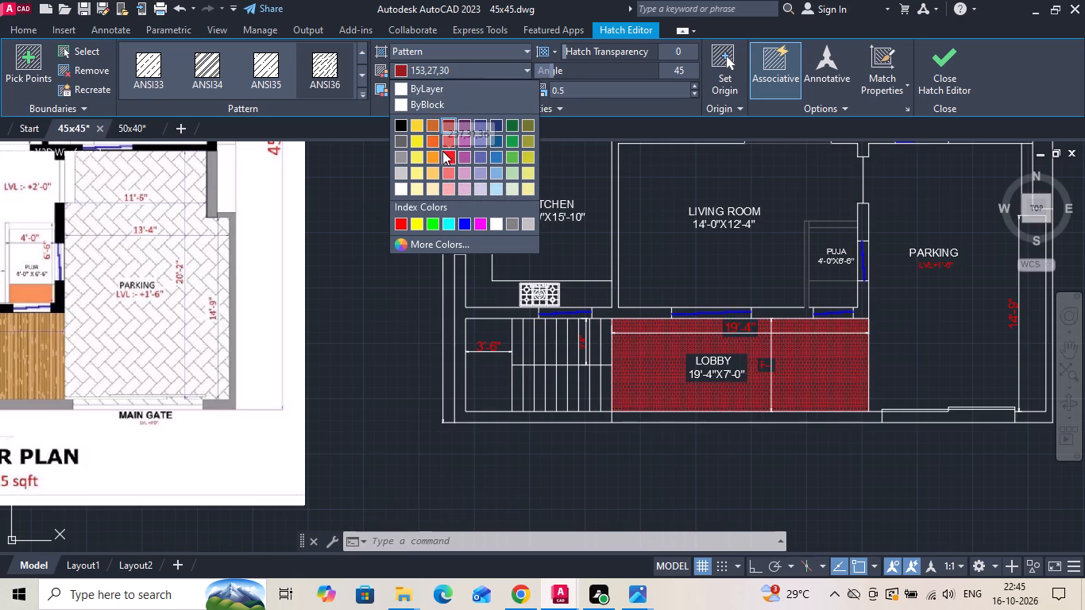
pyautogui.click(438, 156)
pyautogui.press('Escape')
pyautogui.press('Escape')
pyautogui.scroll(-1, 610, 365)
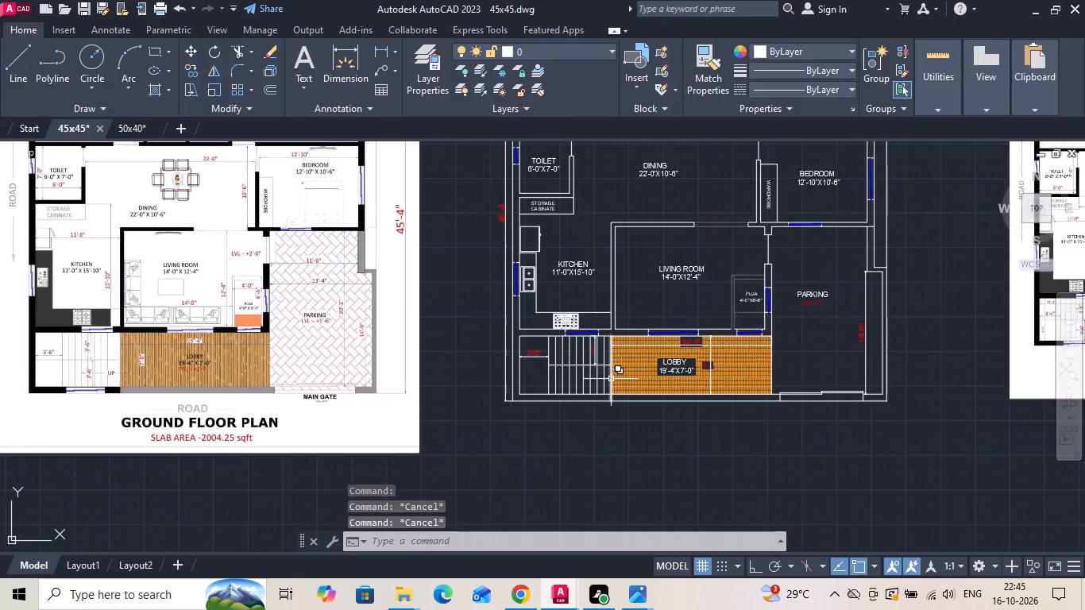
pyautogui.scroll(-1, 624, 405)
pyautogui.scroll(1, 674, 395)
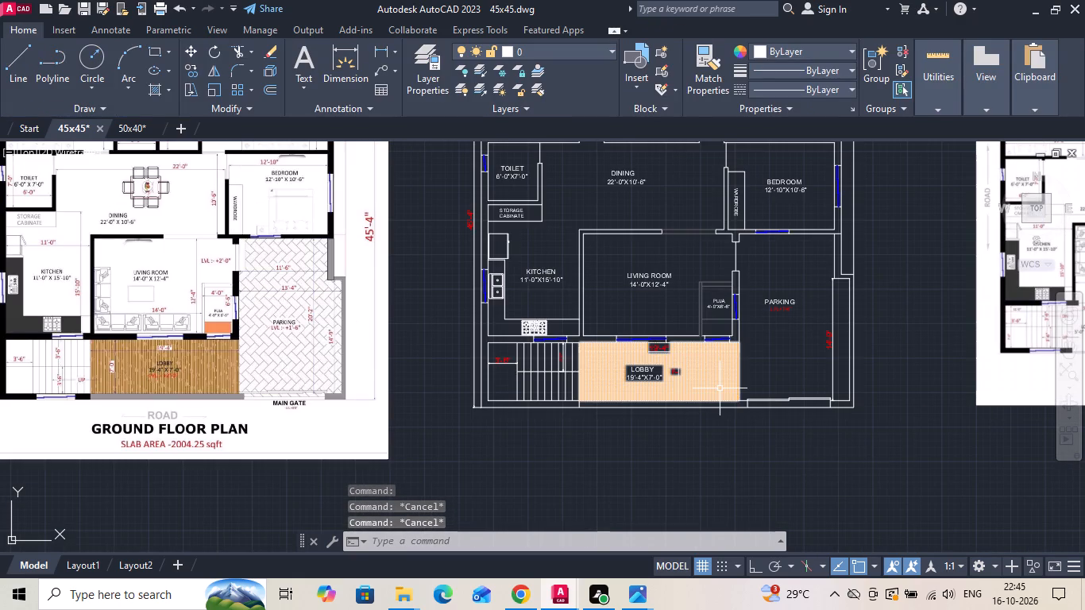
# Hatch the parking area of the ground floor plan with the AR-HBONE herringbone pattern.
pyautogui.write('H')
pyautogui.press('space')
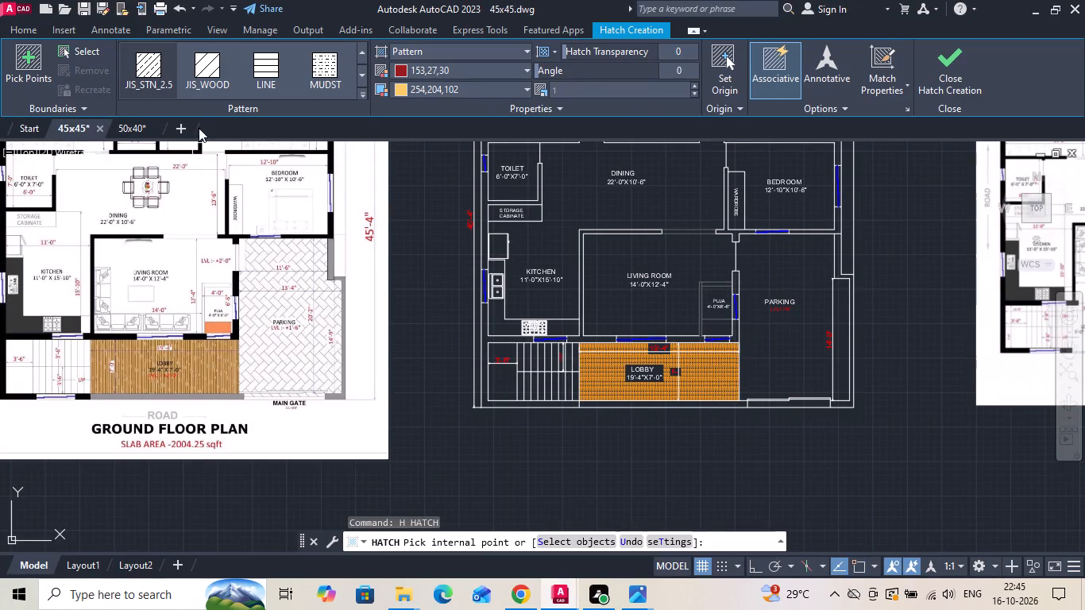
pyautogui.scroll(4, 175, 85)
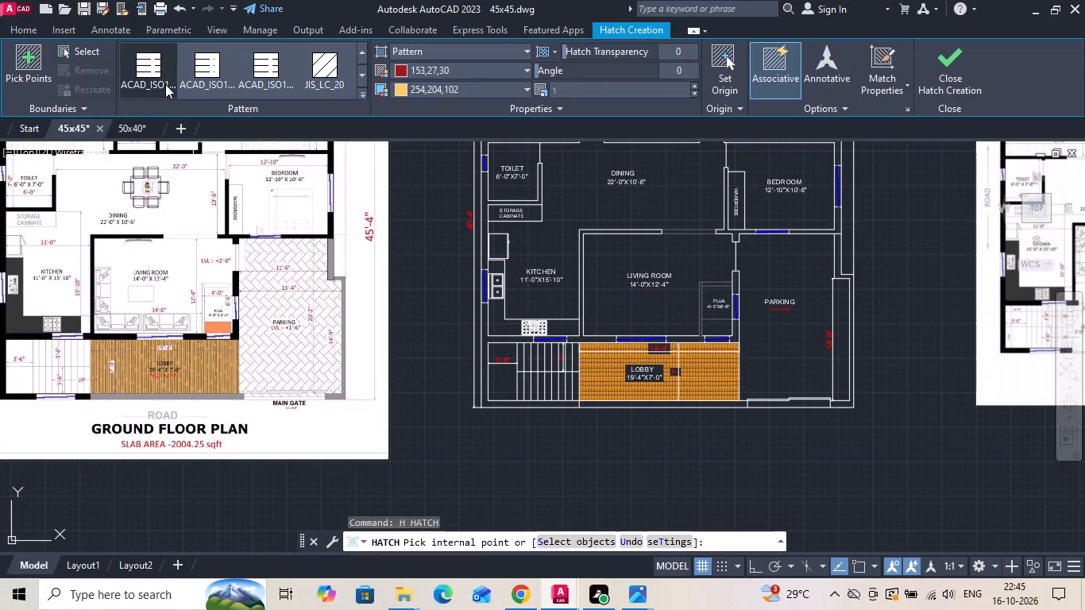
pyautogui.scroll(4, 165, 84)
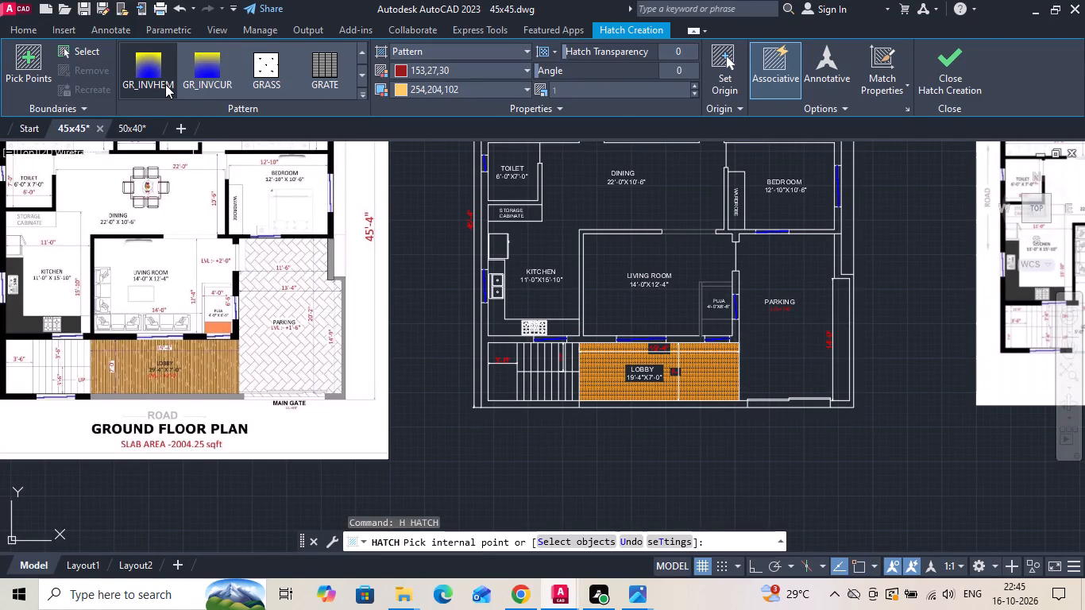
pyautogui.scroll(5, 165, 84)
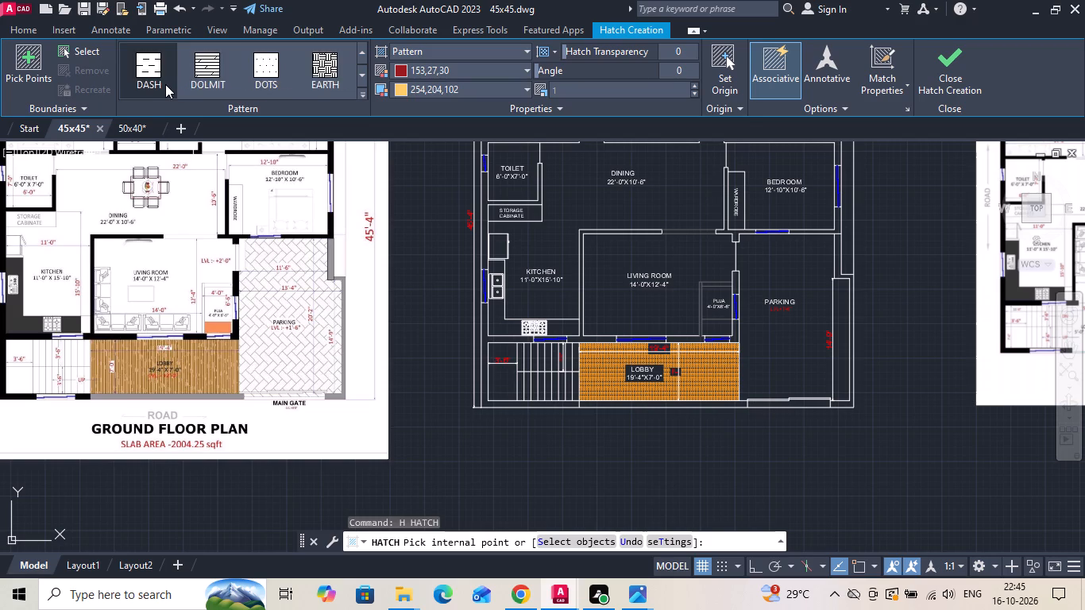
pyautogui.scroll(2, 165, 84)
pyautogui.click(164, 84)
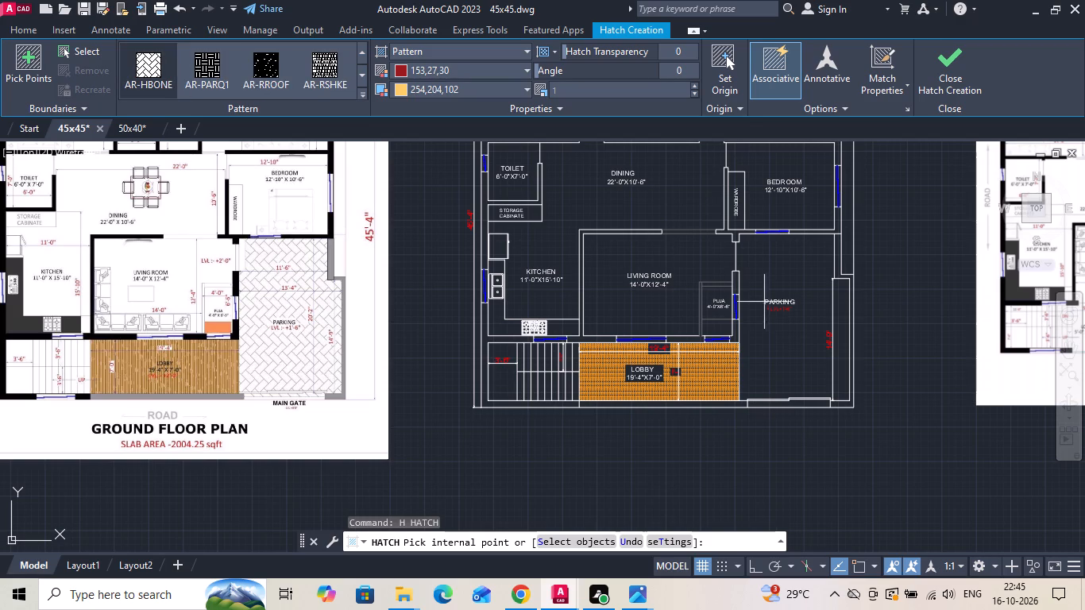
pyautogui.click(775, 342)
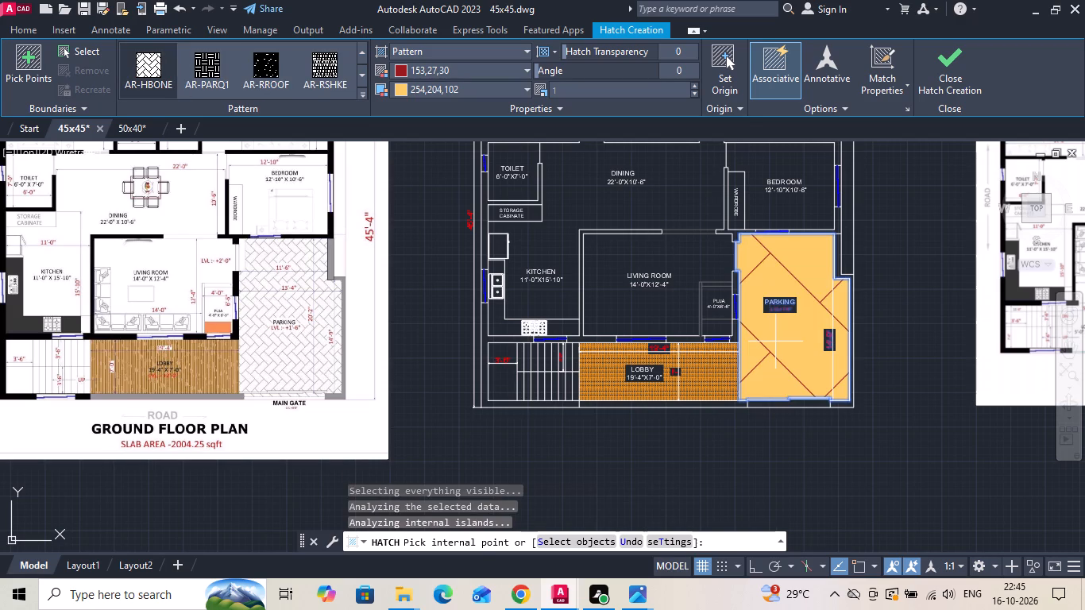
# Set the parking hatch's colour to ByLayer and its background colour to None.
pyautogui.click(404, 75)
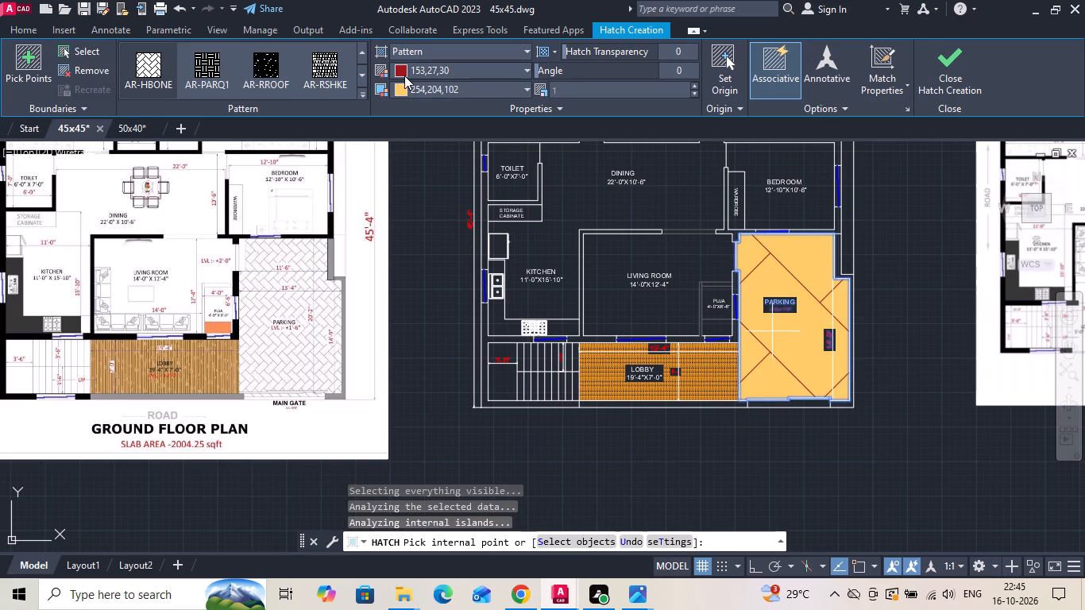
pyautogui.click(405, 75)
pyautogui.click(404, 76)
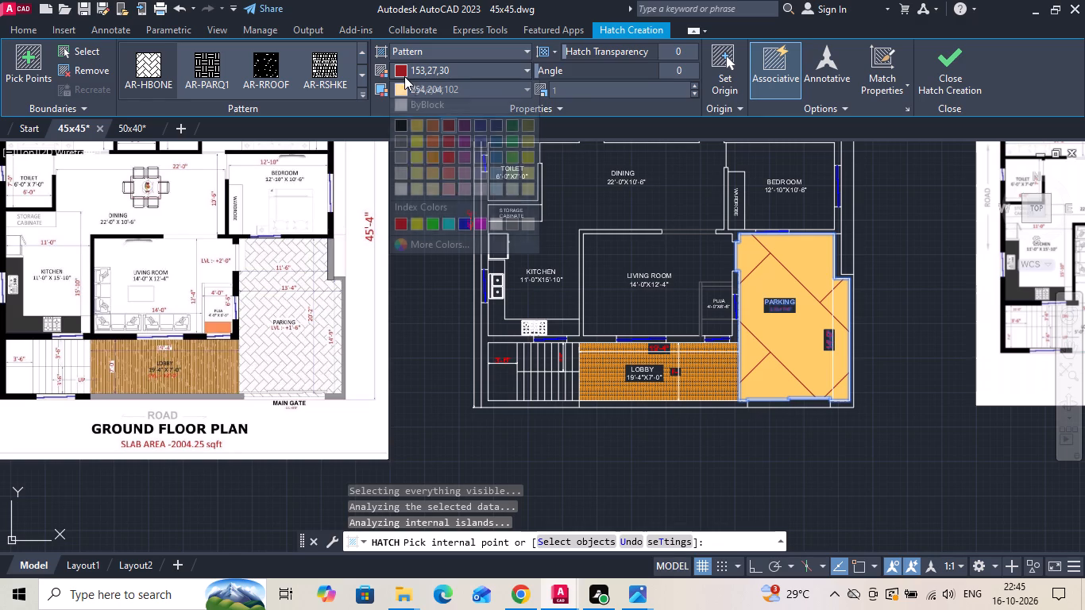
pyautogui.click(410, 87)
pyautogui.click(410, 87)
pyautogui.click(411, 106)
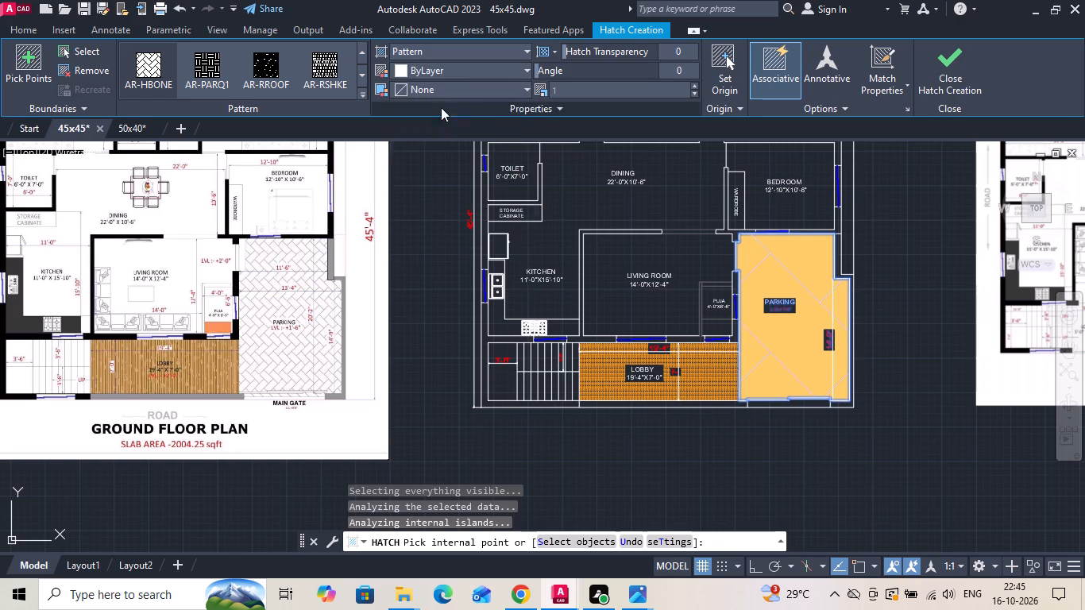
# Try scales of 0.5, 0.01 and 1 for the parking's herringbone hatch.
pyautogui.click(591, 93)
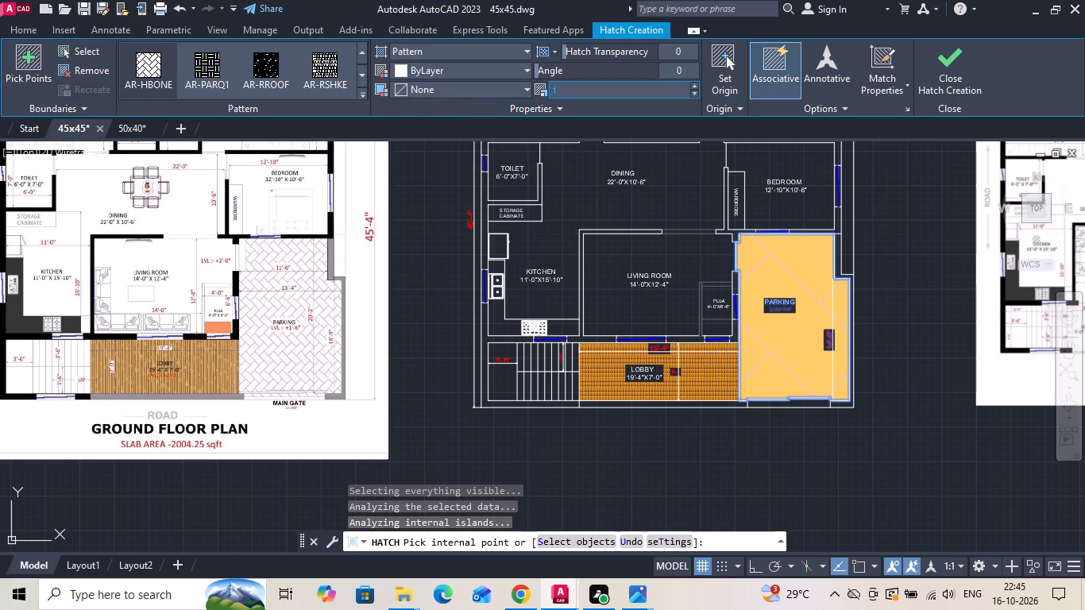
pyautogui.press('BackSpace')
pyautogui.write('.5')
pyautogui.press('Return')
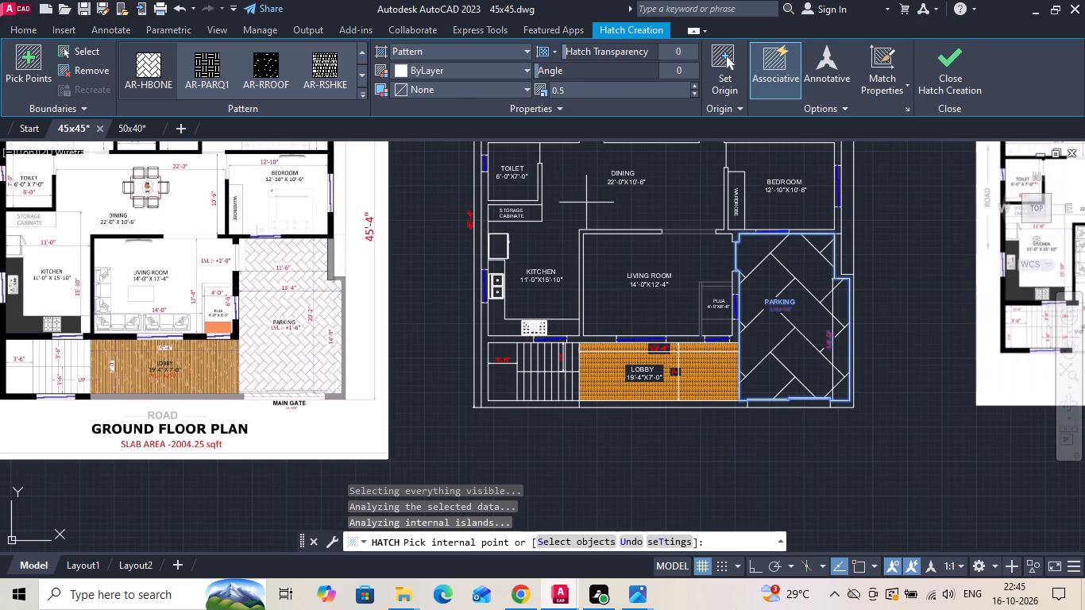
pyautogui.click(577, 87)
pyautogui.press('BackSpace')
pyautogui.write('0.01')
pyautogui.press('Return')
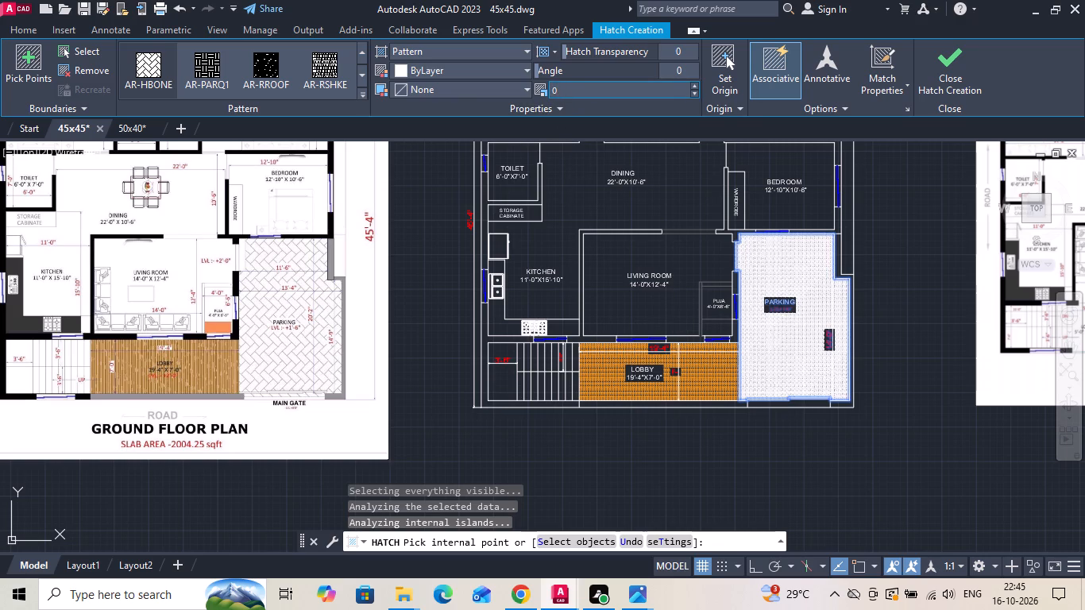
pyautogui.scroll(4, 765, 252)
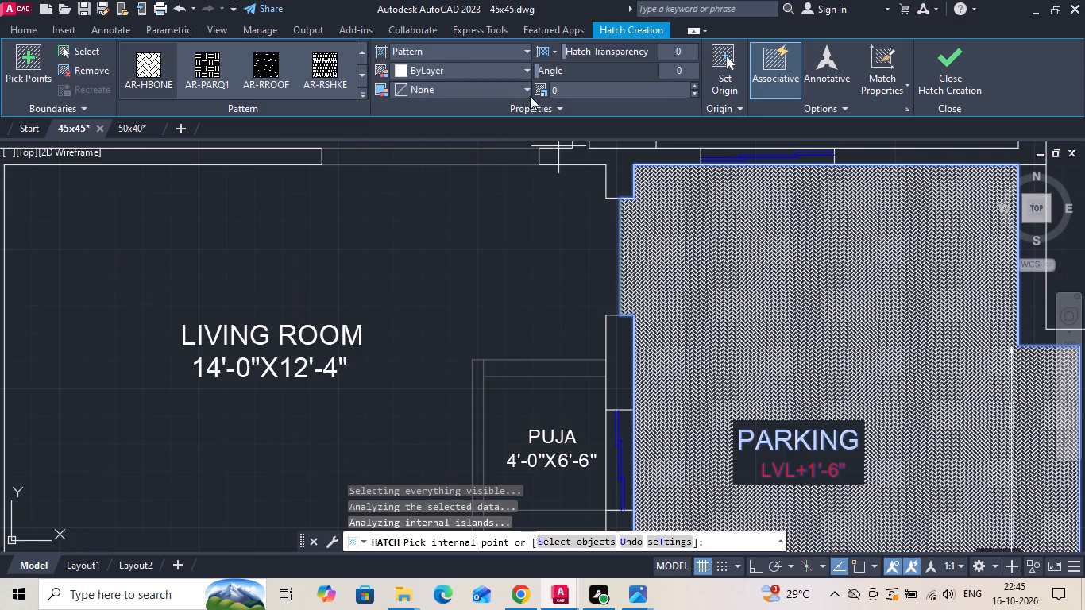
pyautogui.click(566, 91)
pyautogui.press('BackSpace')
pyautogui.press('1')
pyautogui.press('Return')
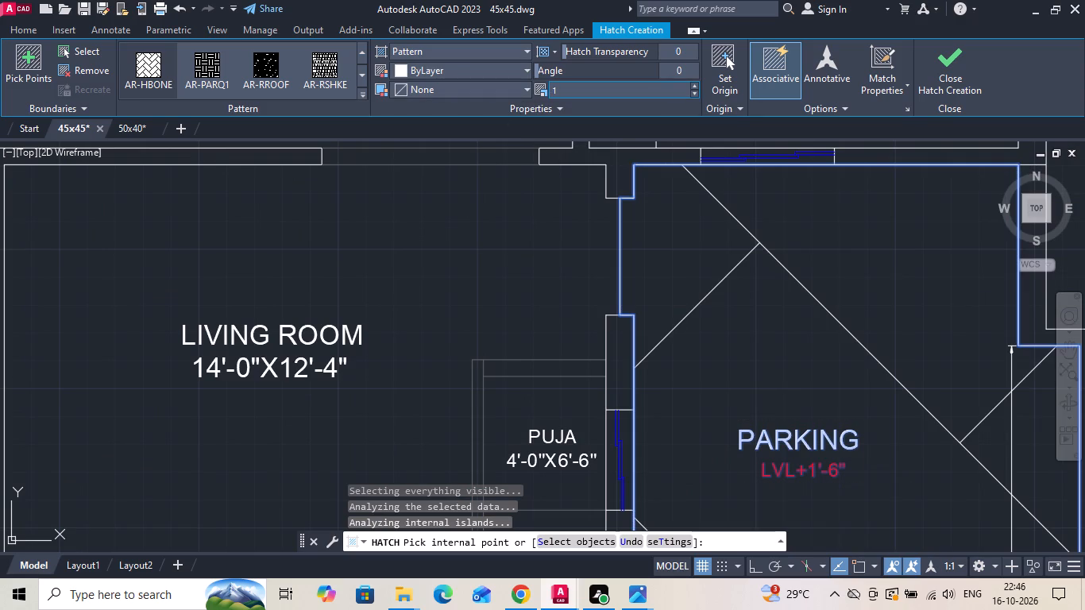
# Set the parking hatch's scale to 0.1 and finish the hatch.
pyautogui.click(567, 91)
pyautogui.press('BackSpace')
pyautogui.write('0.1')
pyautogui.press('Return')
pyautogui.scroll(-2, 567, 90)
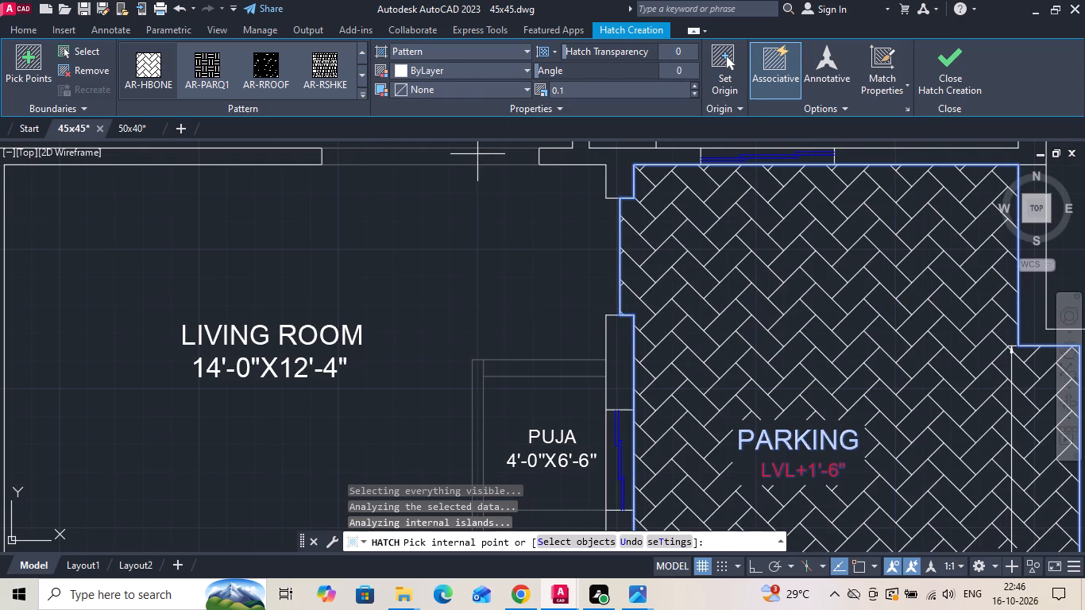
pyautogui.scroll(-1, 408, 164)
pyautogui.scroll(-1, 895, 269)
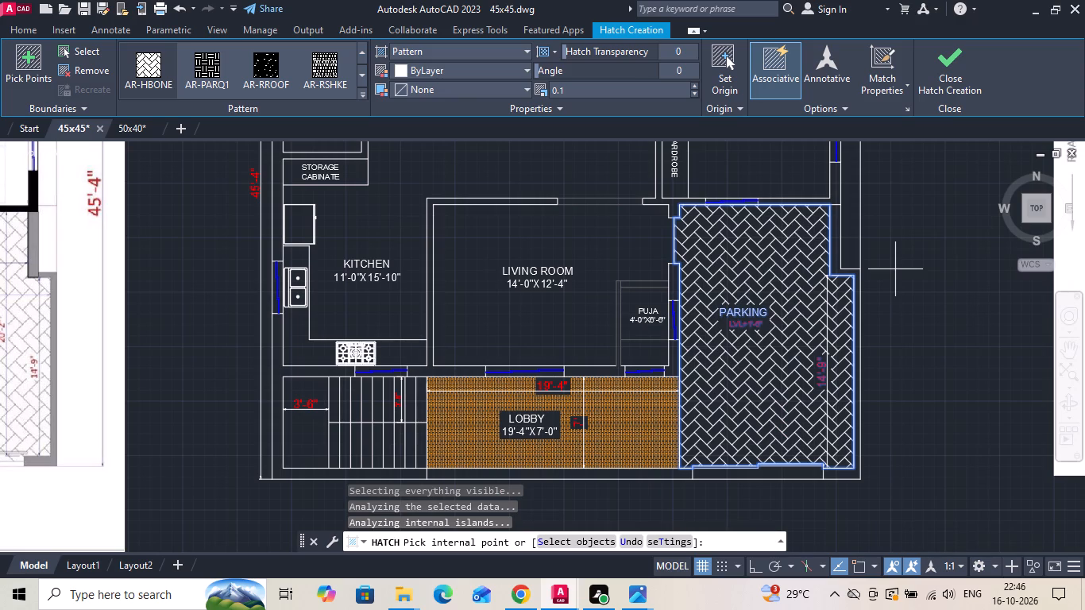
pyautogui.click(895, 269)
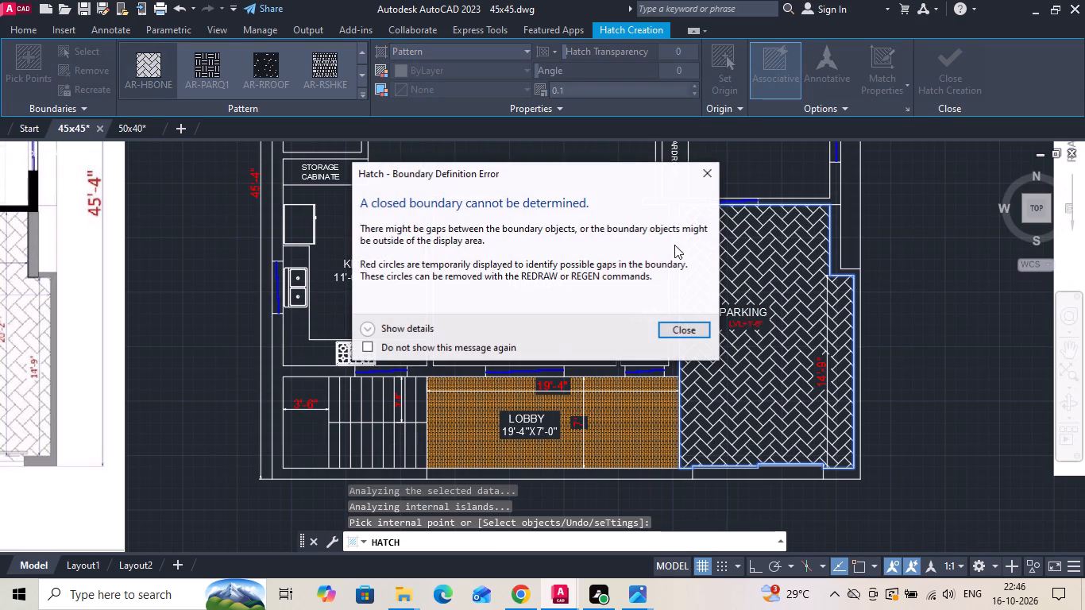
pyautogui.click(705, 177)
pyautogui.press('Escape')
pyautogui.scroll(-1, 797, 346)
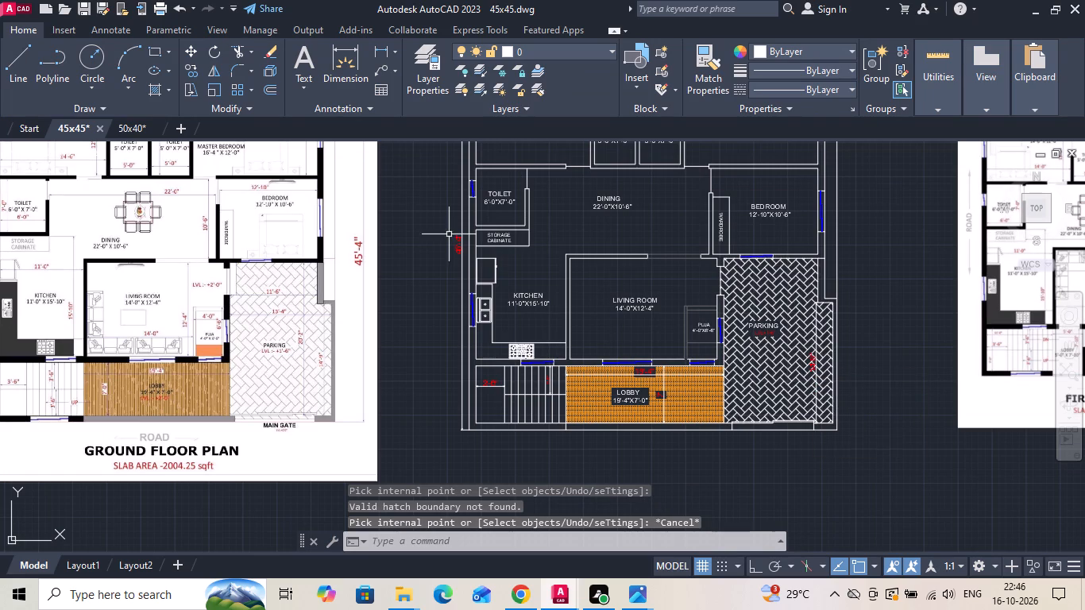
# Add a horizontal linear dimension across the narrower upper part of the parking, just above the outer wall's jog.
pyautogui.click(373, 49)
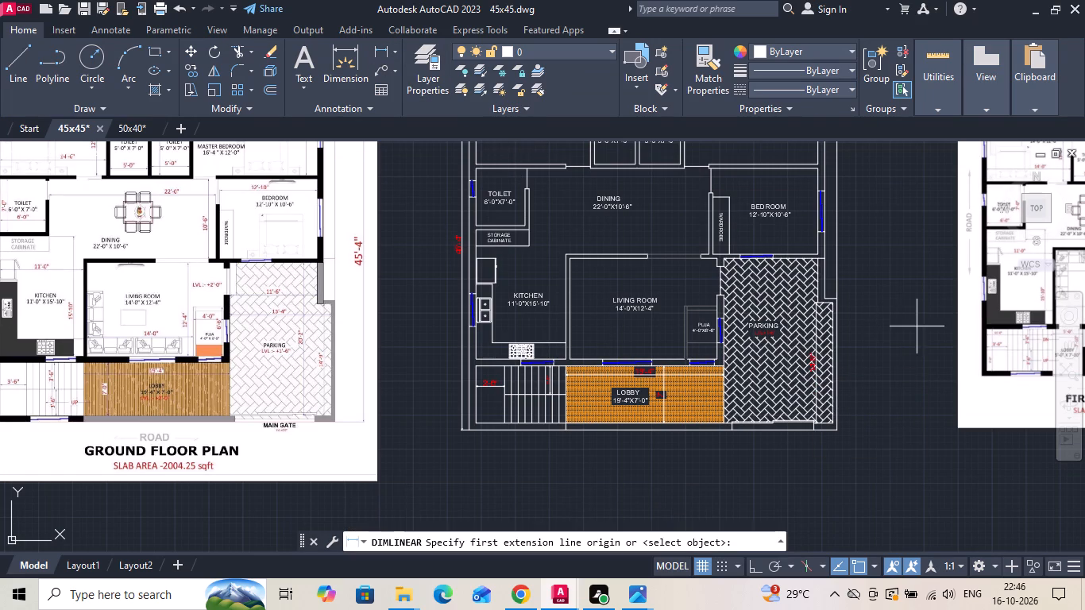
pyautogui.scroll(3, 828, 307)
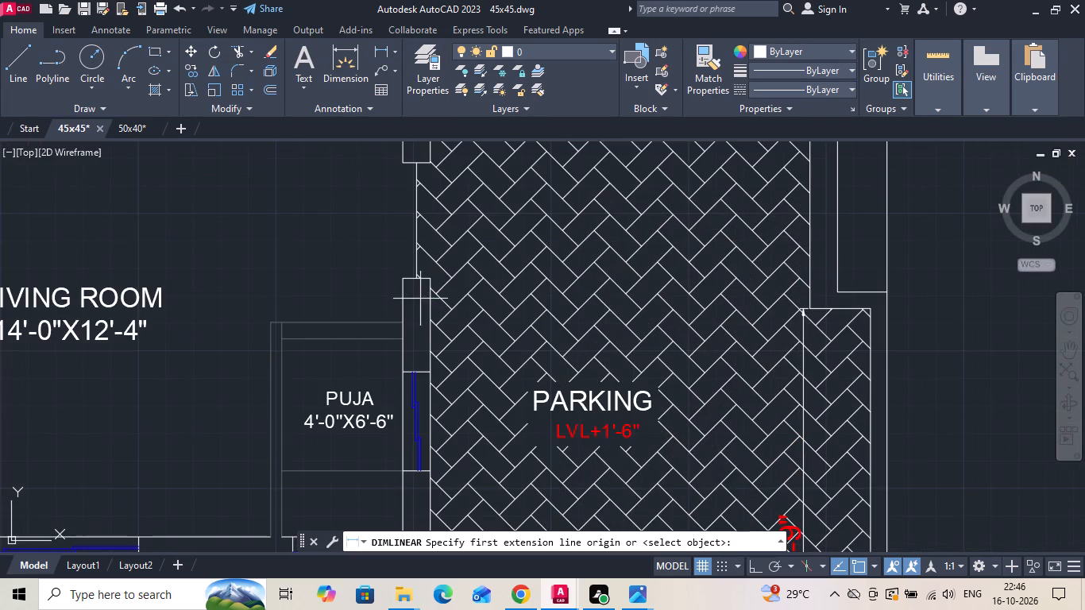
pyautogui.click(427, 304)
pyautogui.click(807, 301)
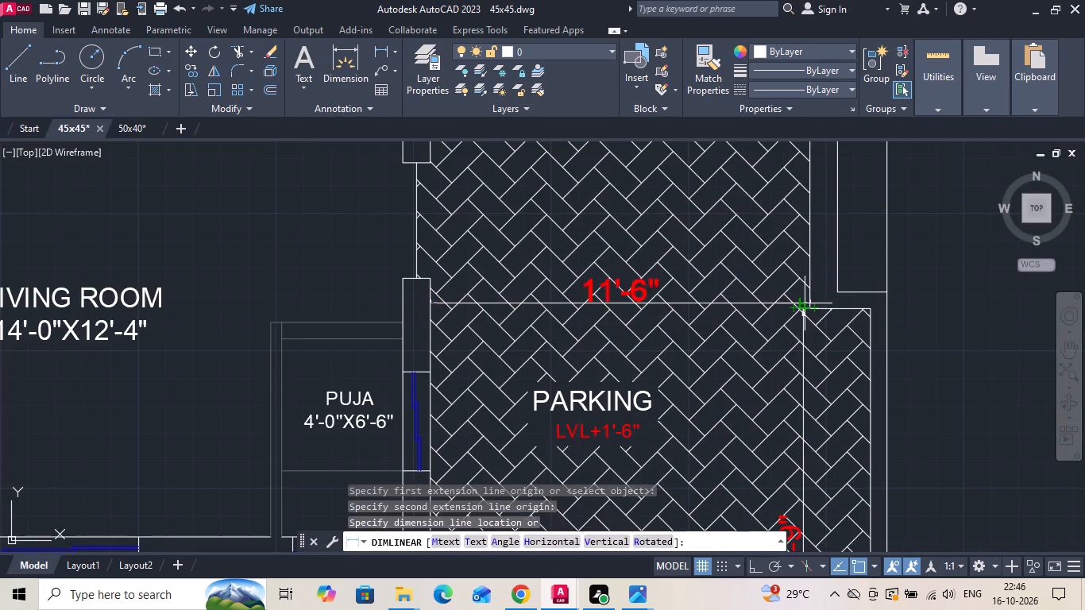
pyautogui.click(780, 291)
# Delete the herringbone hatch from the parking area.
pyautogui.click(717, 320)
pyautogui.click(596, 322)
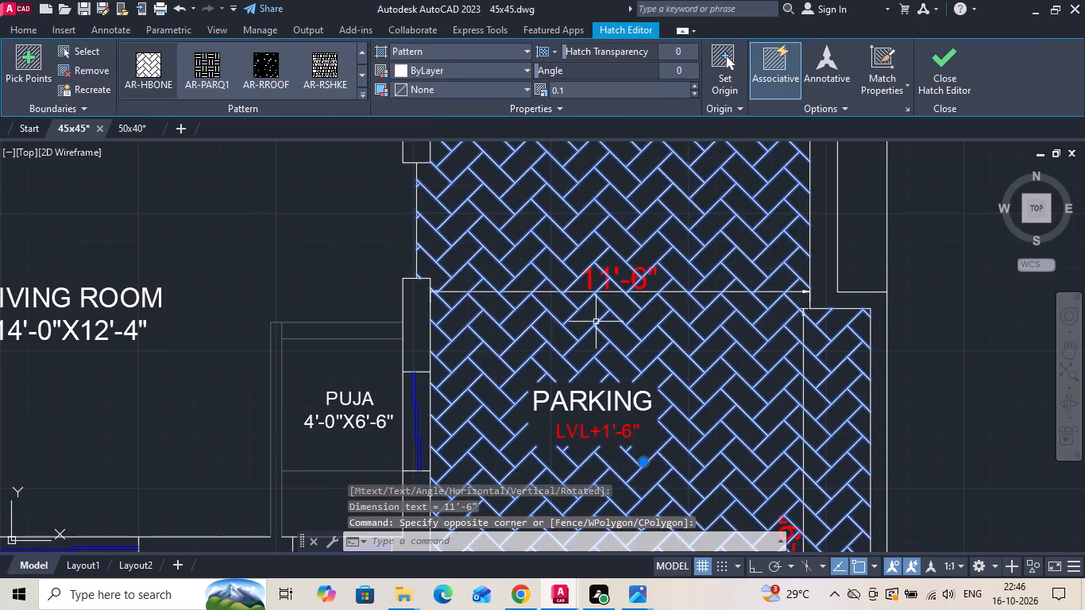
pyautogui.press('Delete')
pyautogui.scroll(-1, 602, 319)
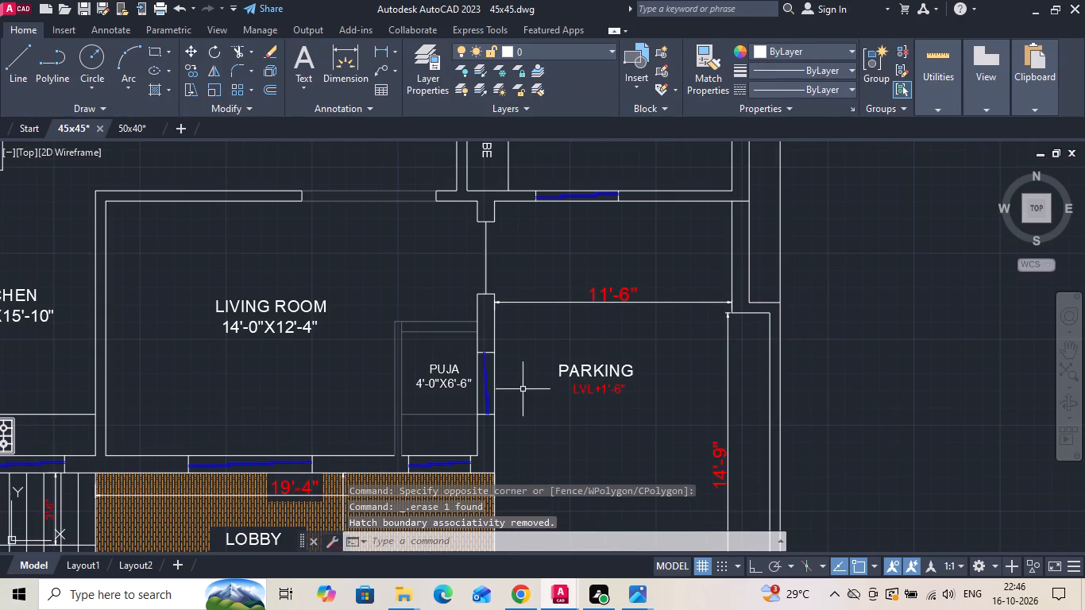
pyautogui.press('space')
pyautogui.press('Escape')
# Add a horizontal linear dimension across the parking's wider part, just below the jog, with Ortho on.
pyautogui.click(386, 51)
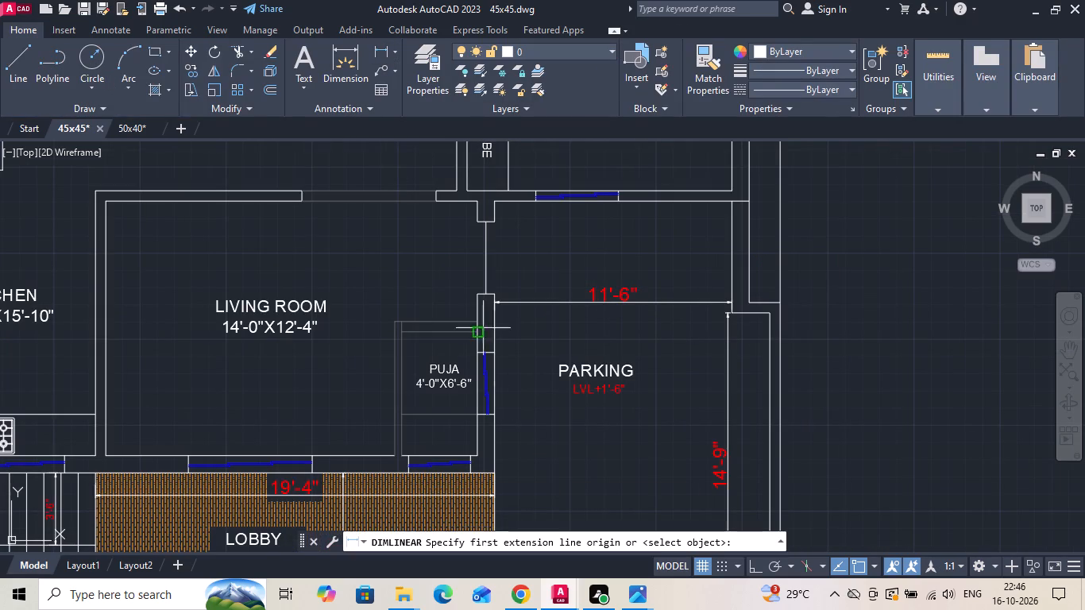
pyautogui.click(494, 377)
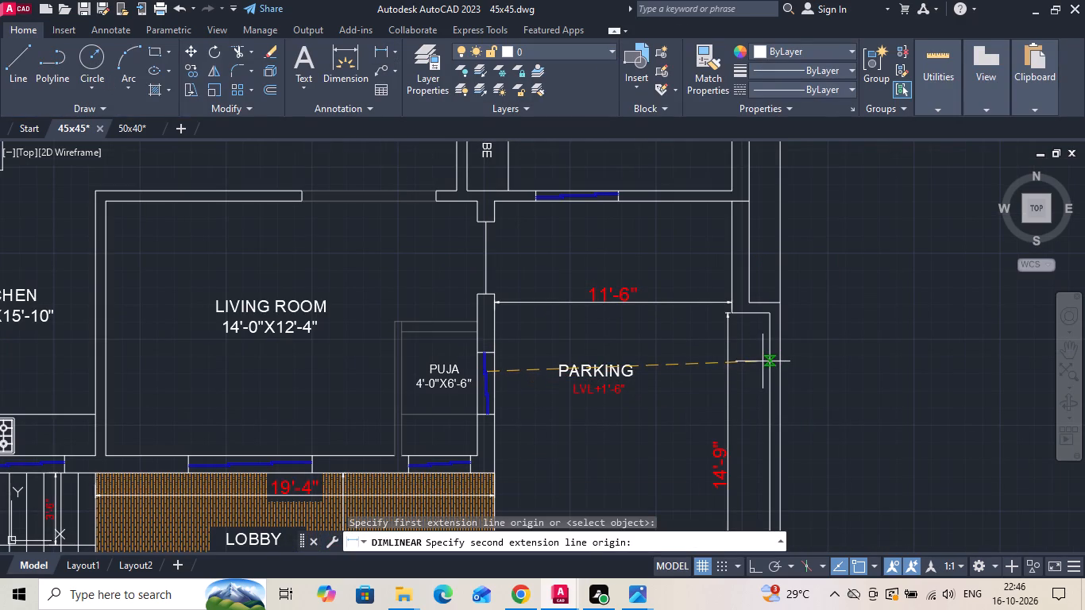
pyautogui.press('space')
pyautogui.press('space')
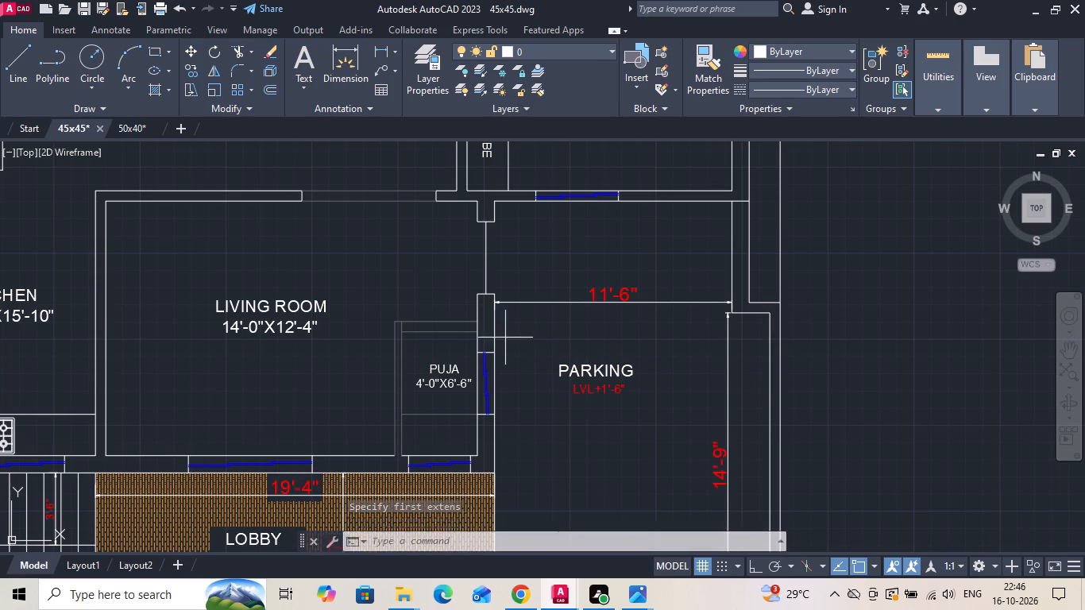
pyautogui.click(498, 338)
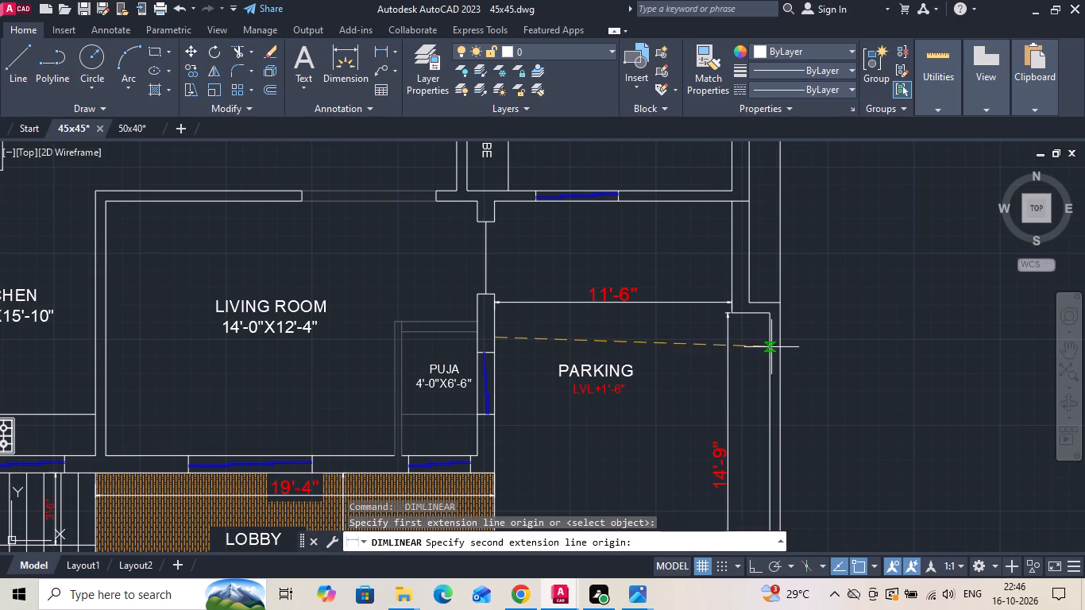
pyautogui.press('F8')
pyautogui.click(770, 341)
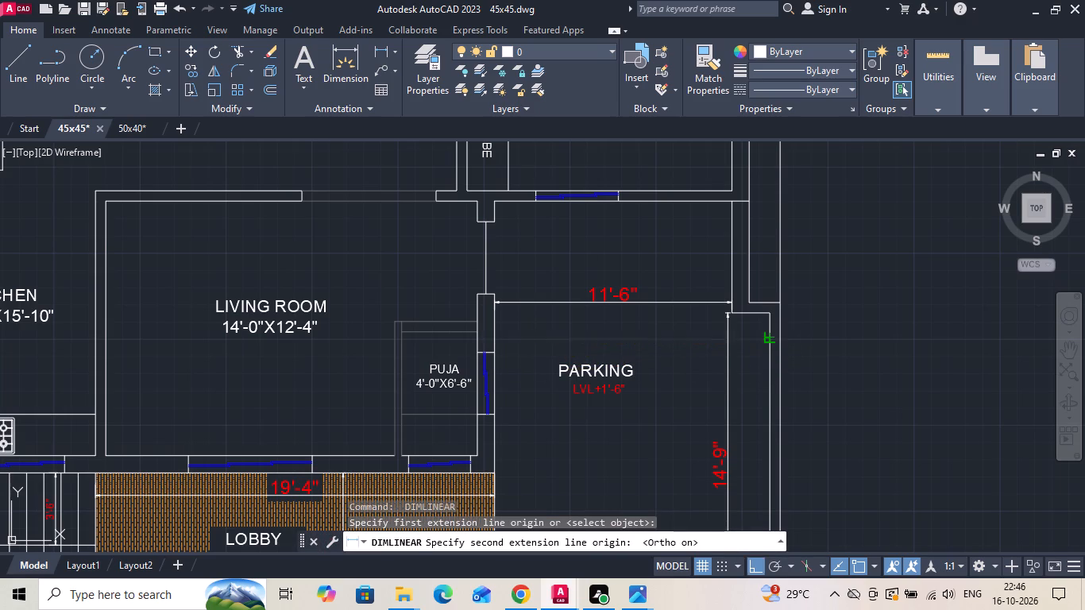
pyautogui.click(770, 341)
pyautogui.click(770, 341)
pyautogui.scroll(-1, 701, 307)
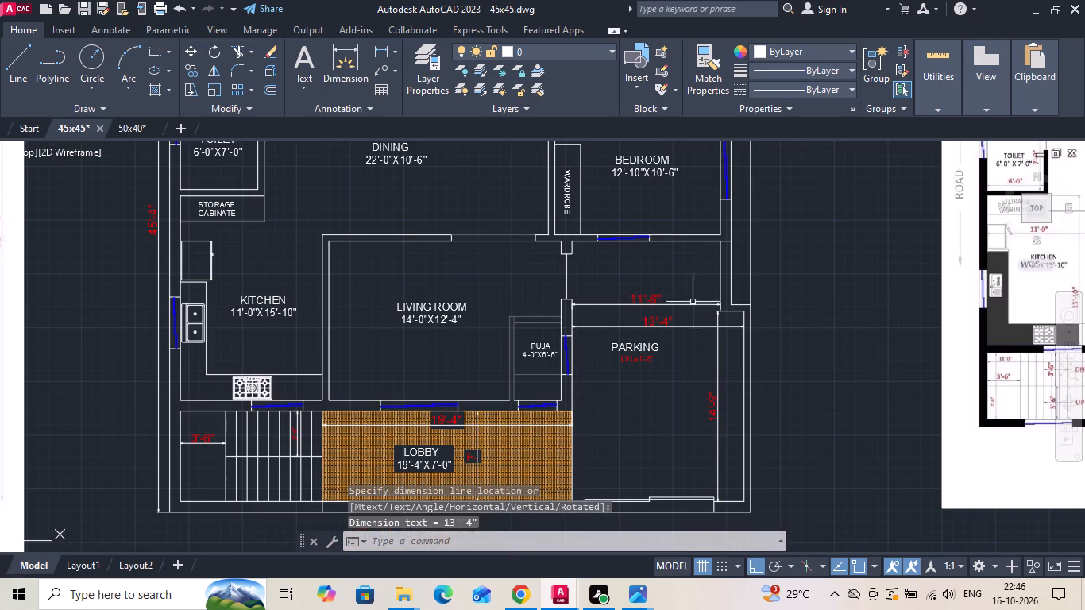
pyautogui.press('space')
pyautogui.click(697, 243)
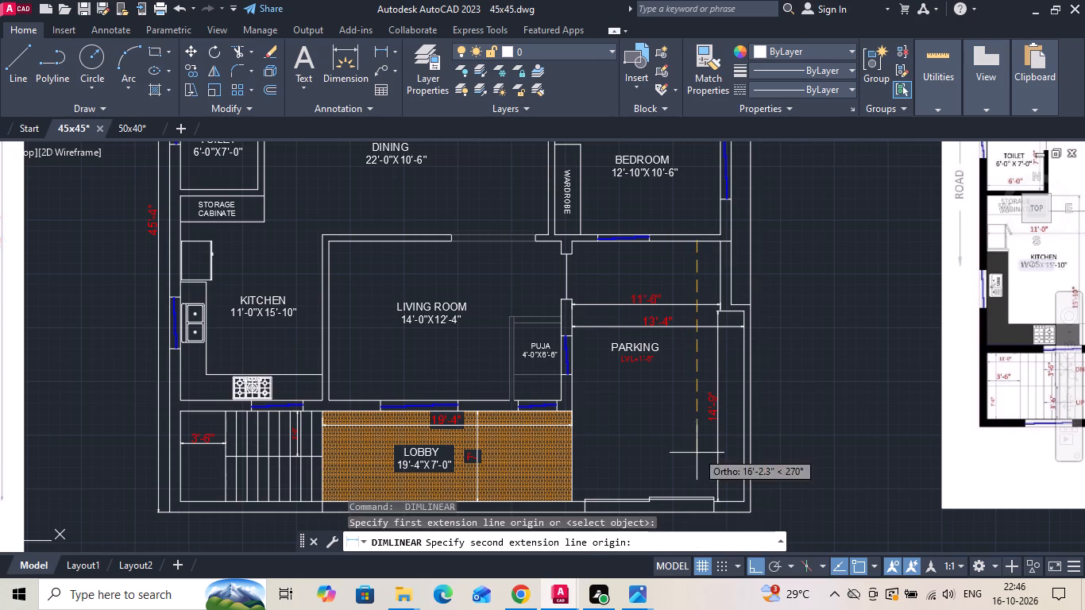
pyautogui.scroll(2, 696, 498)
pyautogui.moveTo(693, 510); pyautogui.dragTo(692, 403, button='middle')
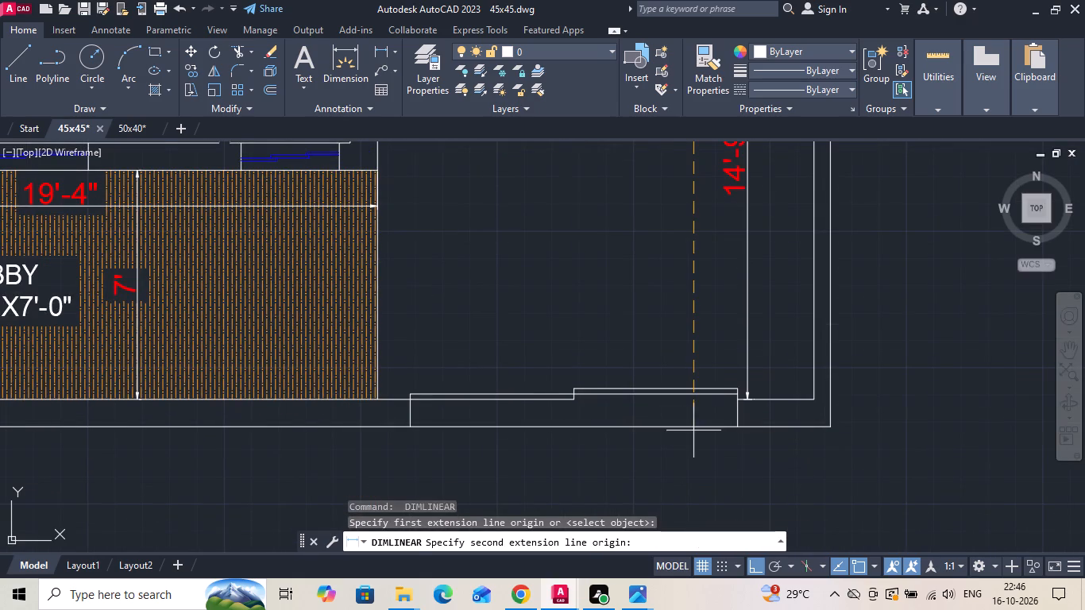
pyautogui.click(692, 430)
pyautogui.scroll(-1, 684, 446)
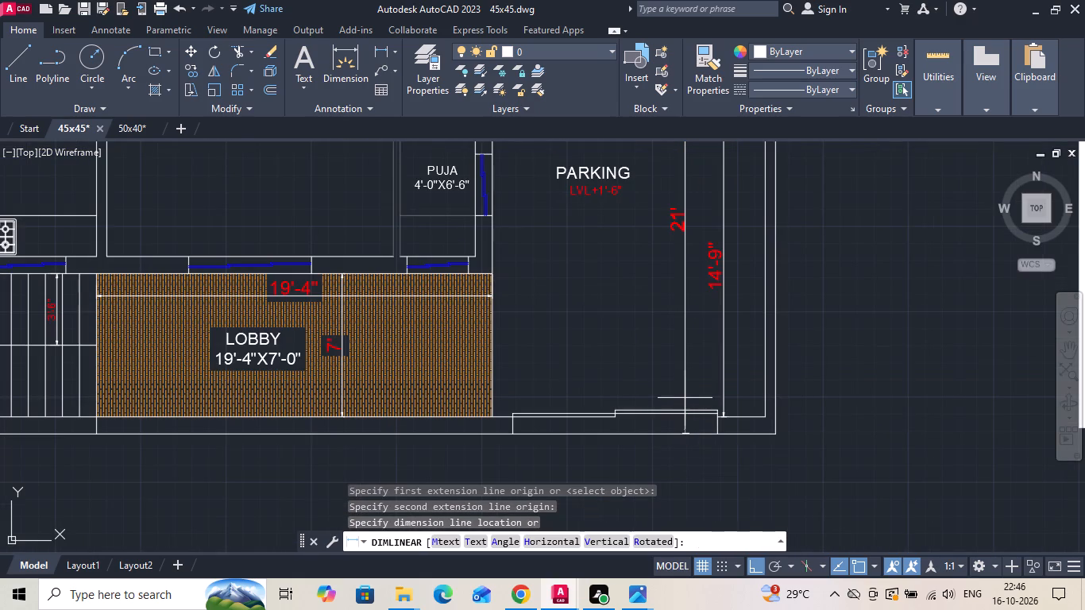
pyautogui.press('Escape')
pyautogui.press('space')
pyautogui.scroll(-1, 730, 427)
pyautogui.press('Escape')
# Delete the vertical 14'-9" dimension in the parking area.
pyautogui.click(728, 375)
pyautogui.scroll(-1, 721, 363)
pyautogui.press('Delete')
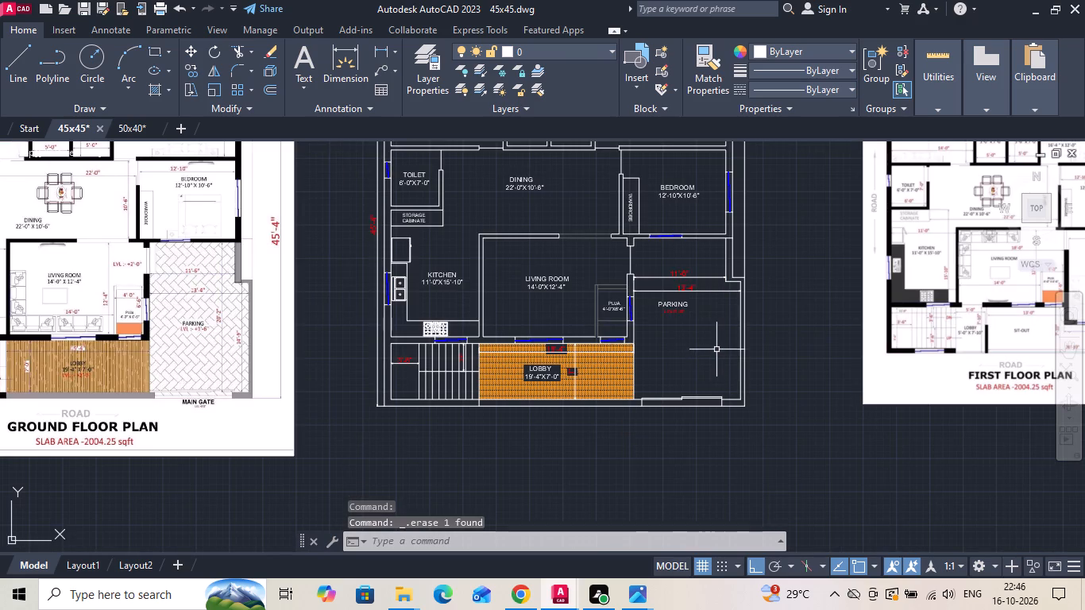
# Add a vertical linear dimension along the parking's outer wall, from the jog down to the gate wall's inner face.
pyautogui.write('DLI')
pyautogui.press('space')
pyautogui.scroll(2, 732, 304)
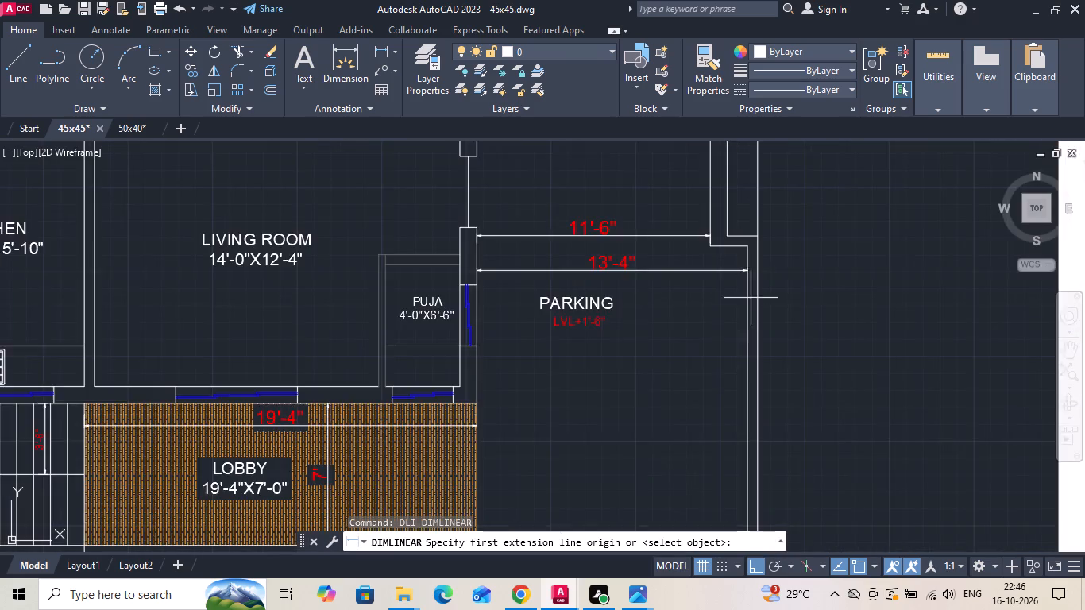
pyautogui.scroll(2, 752, 280)
pyautogui.click(742, 198)
pyautogui.scroll(-2, 736, 199)
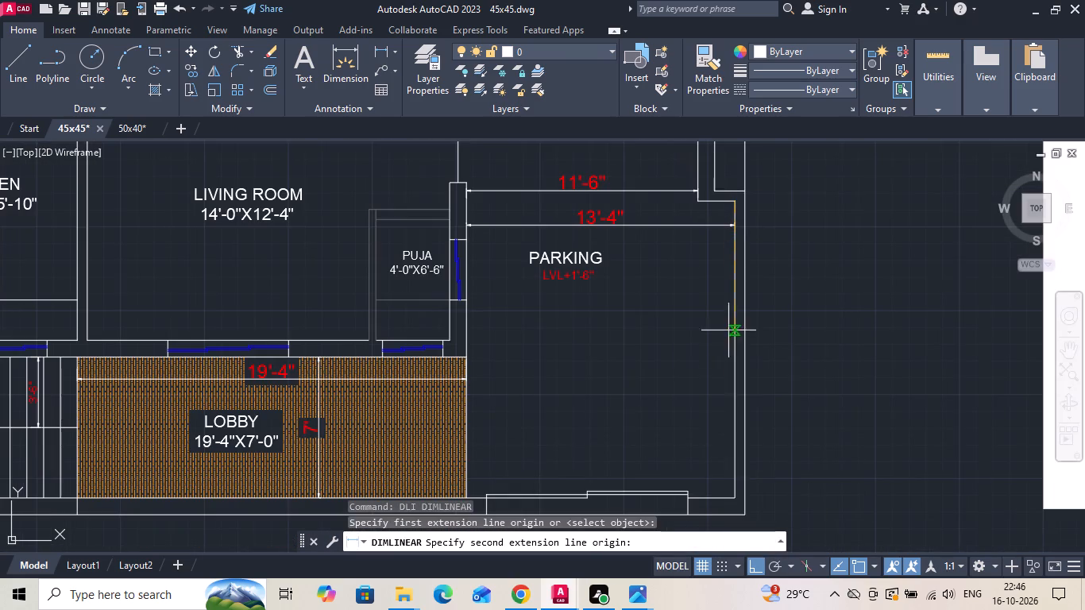
pyautogui.click(732, 500)
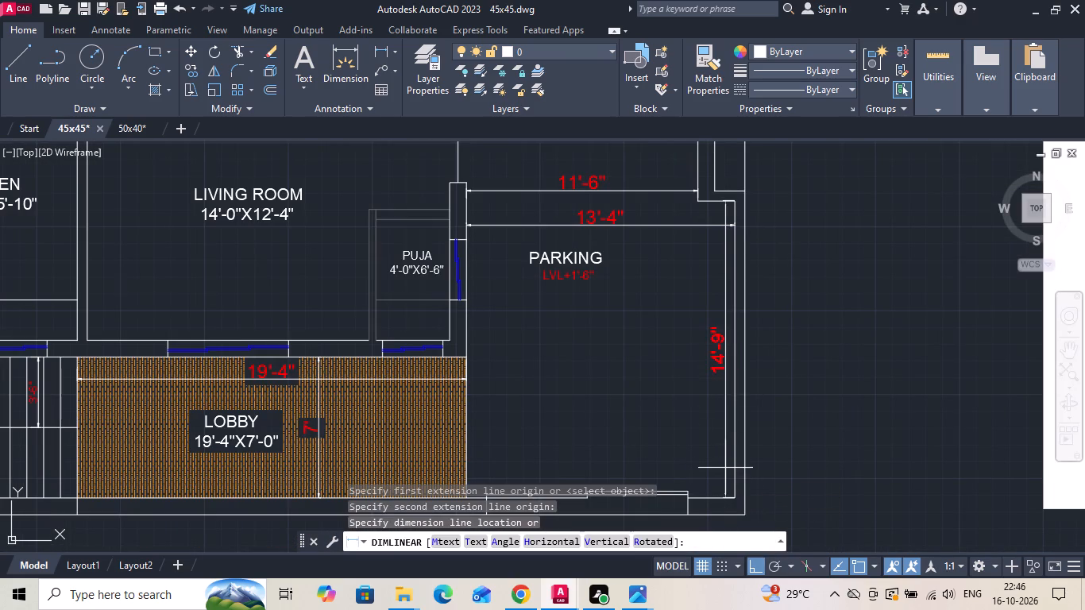
pyautogui.click(725, 468)
# Add a vertical linear dimension for the parking's full depth, from the gate wall up to the bedroom wall.
pyautogui.press('space')
pyautogui.click(700, 497)
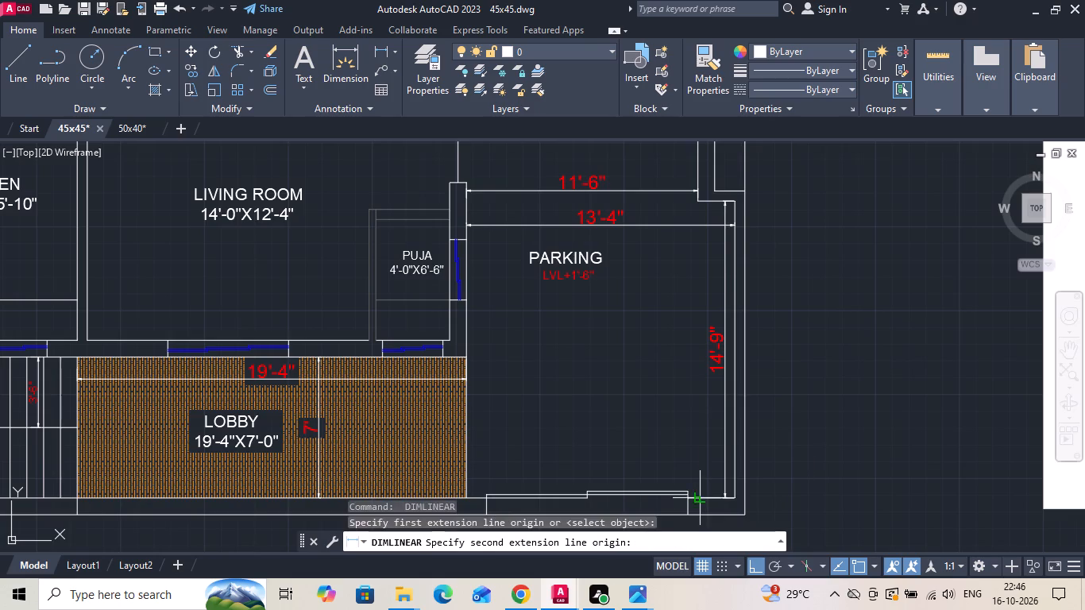
pyautogui.moveTo(709, 392); pyautogui.dragTo(709, 459, button='middle')
pyautogui.click(690, 160)
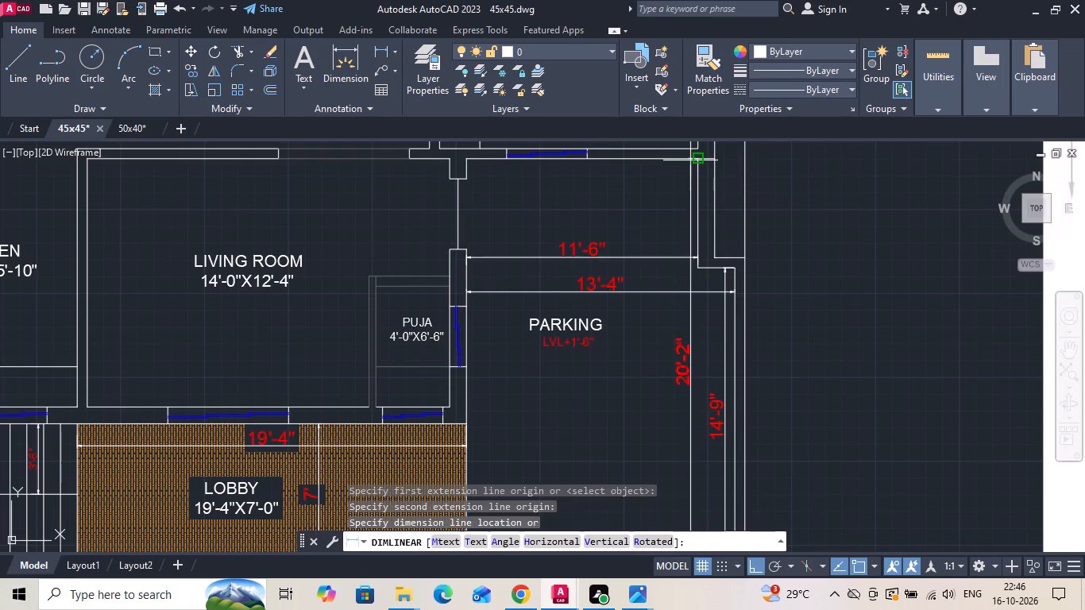
pyautogui.click(685, 262)
# Move the PARKING label with its level note down and to the right, towards the middle of the parking area.
pyautogui.scroll(-3, 679, 281)
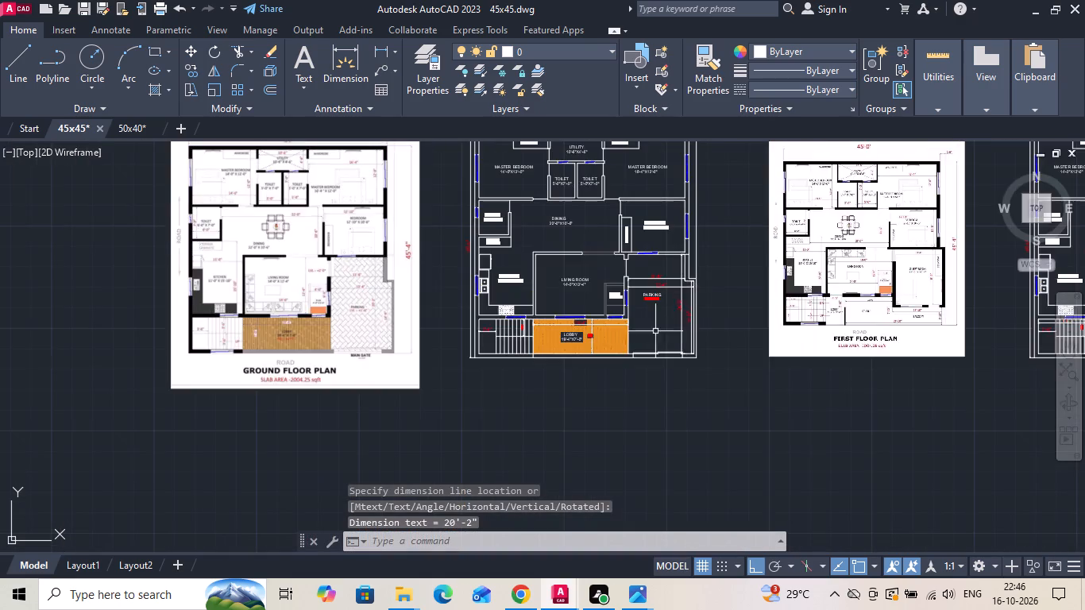
pyautogui.scroll(2, 639, 315)
pyautogui.click(664, 276)
pyautogui.rightClick(664, 276)
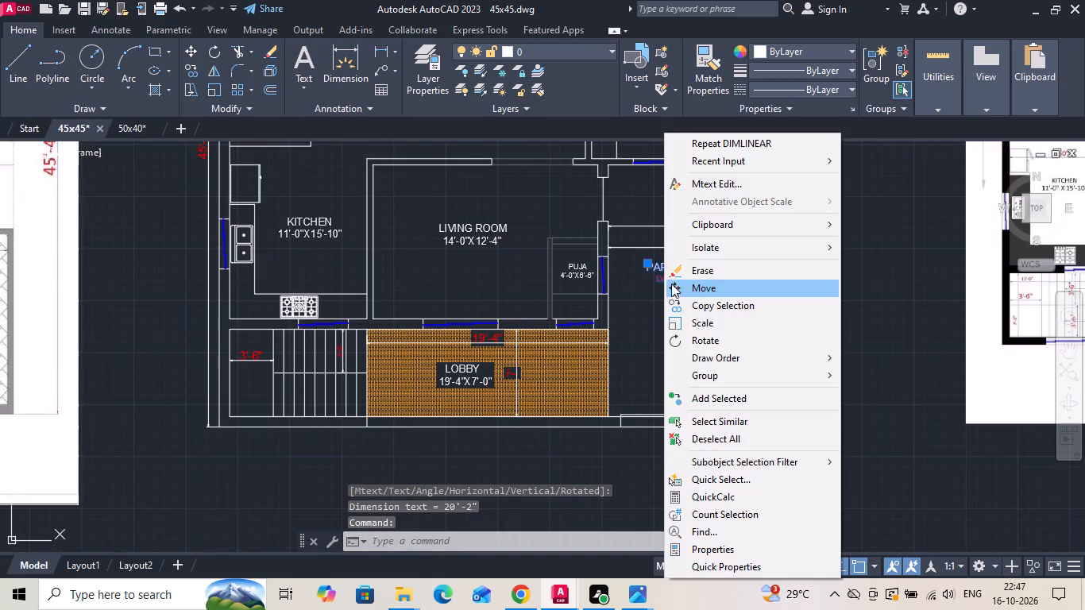
pyautogui.click(705, 289)
pyautogui.moveTo(691, 319); pyautogui.dragTo(694, 330)
pyautogui.click(697, 342)
pyautogui.moveTo(691, 317); pyautogui.dragTo(685, 305)
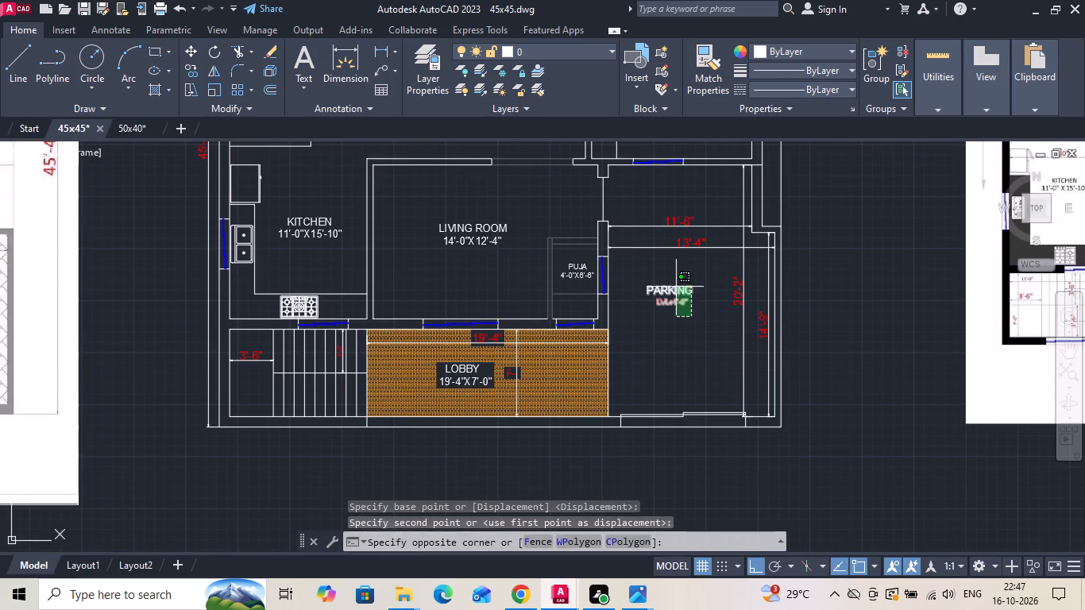
pyautogui.click(674, 284)
pyautogui.rightClick(674, 284)
pyautogui.click(710, 291)
pyautogui.click(689, 346)
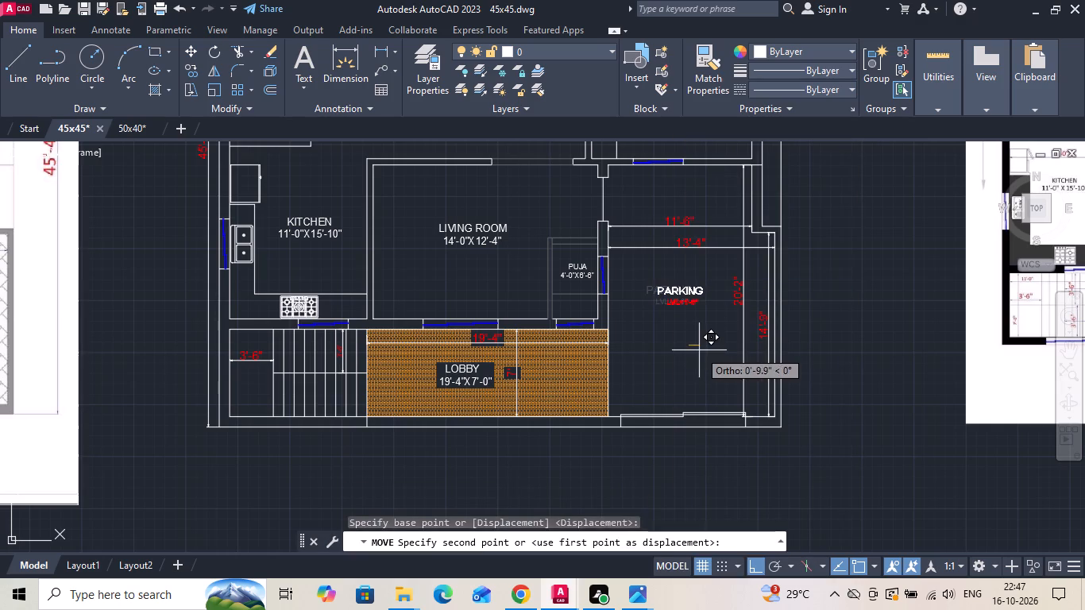
pyautogui.click(701, 350)
# Hatch the parking floor with the AR-HBONE pattern at scale 0.1 and save the drawing.
pyautogui.press('h')
pyautogui.press('space')
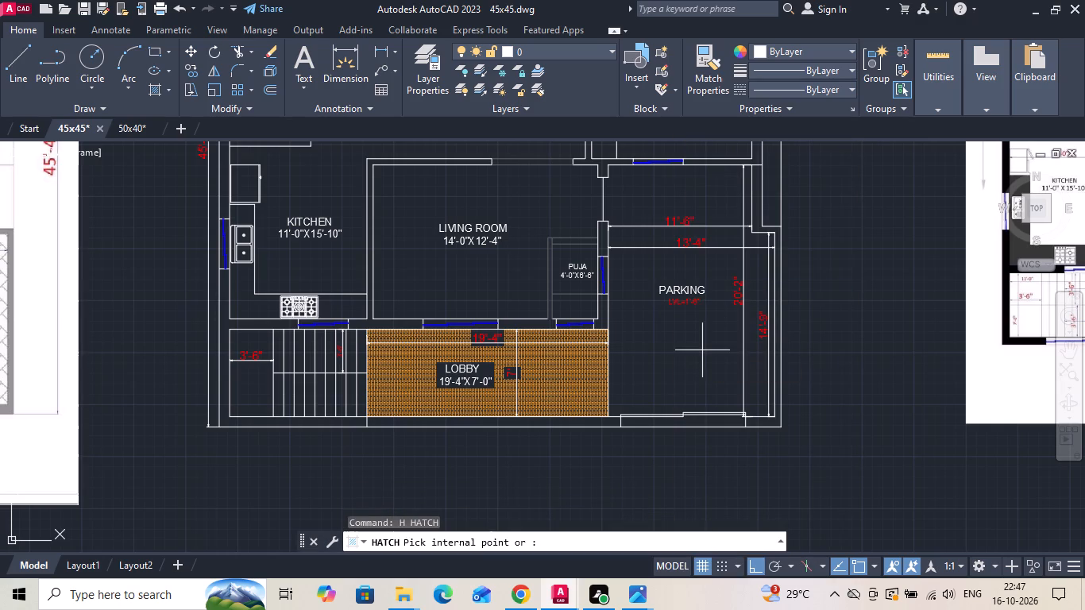
pyautogui.click(702, 350)
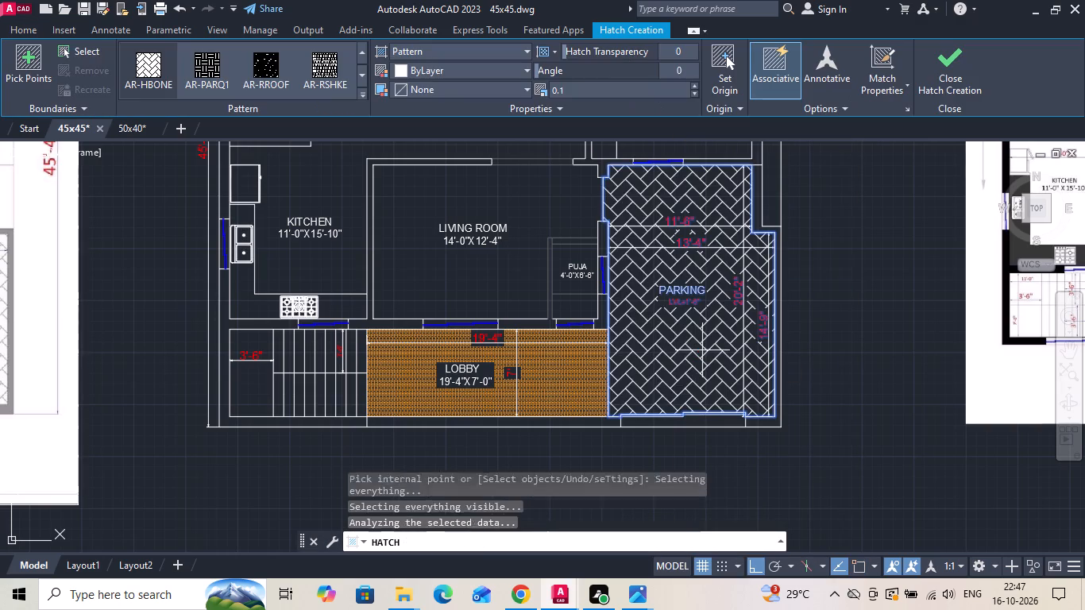
pyautogui.press('space')
pyautogui.scroll(-1, 702, 350)
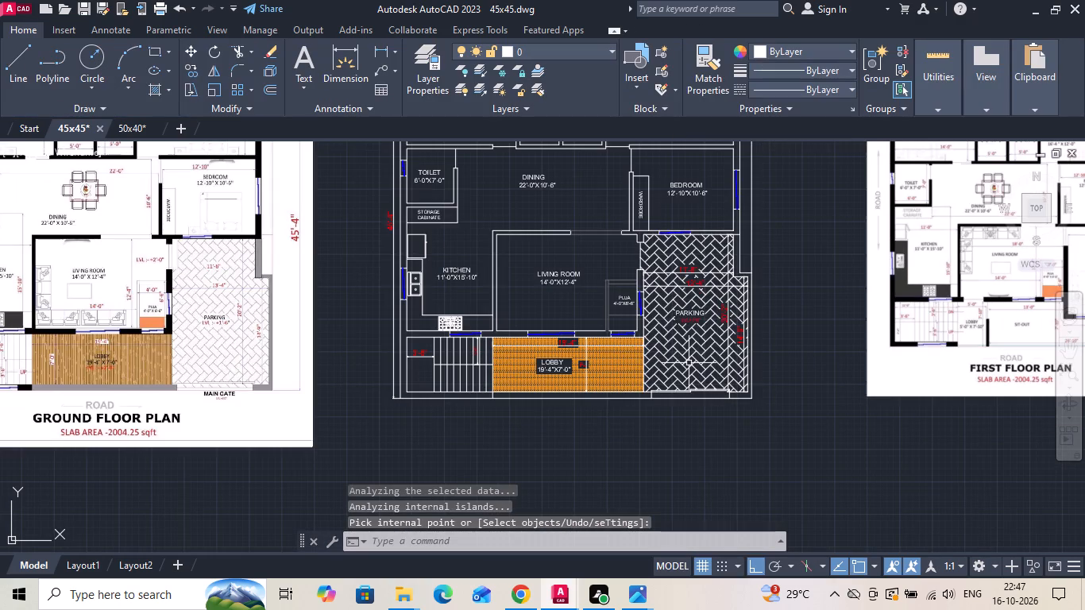
pyautogui.hotkey('ctrl', 's')
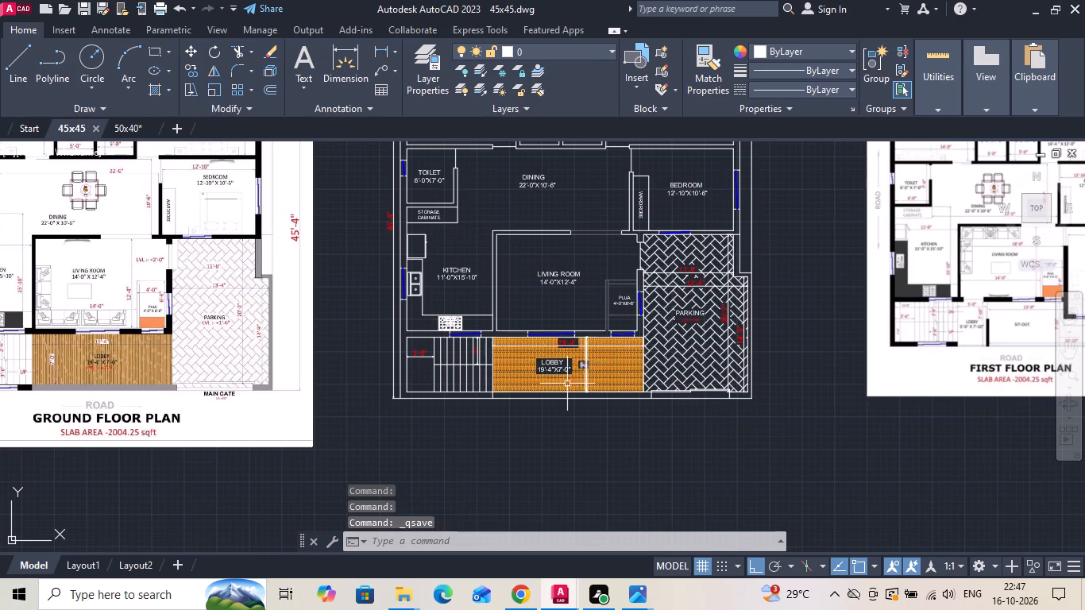
# Fill the ground floor walls around the stairs, living room and puja, including the bedroom wardrobe wall, with a solid black (0,0,0) hatch.
pyautogui.write('H')
pyautogui.press('space')
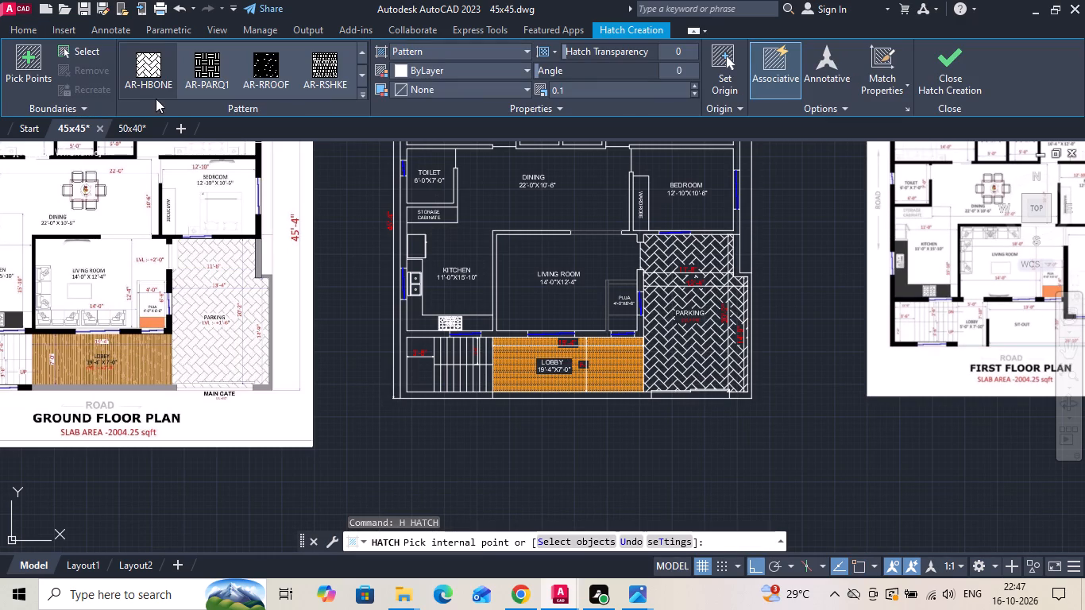
pyautogui.scroll(5, 146, 81)
pyautogui.click(146, 80)
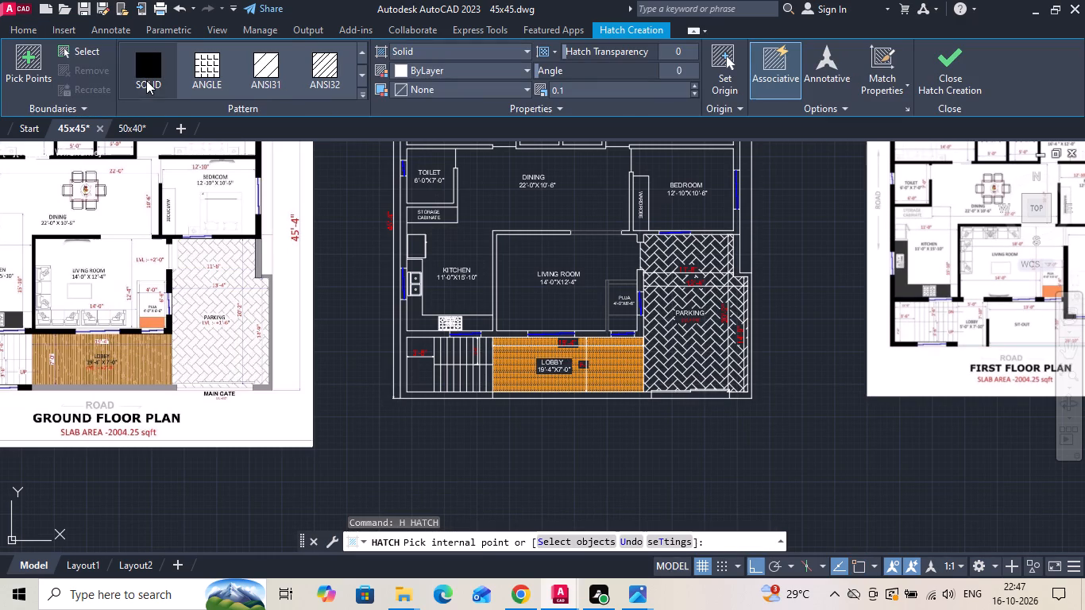
pyautogui.click(400, 68)
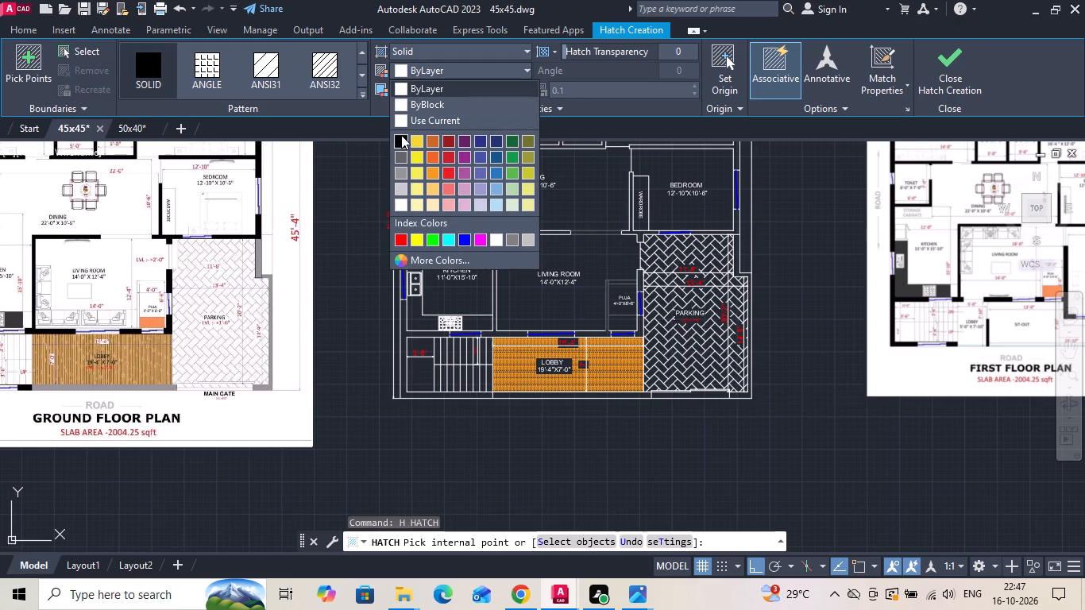
pyautogui.click(401, 135)
pyautogui.click(403, 329)
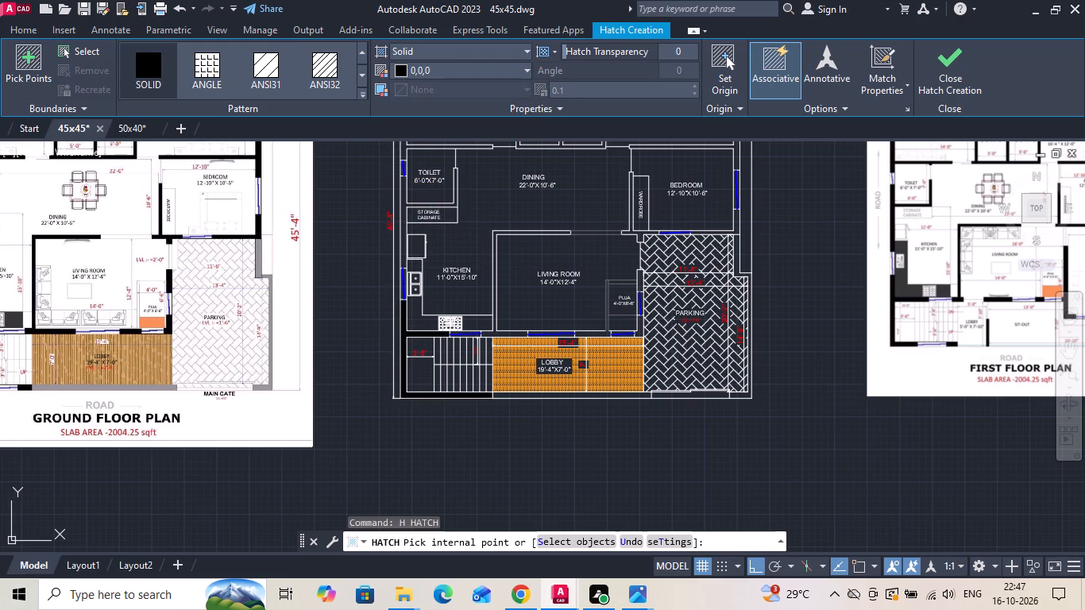
pyautogui.click(510, 335)
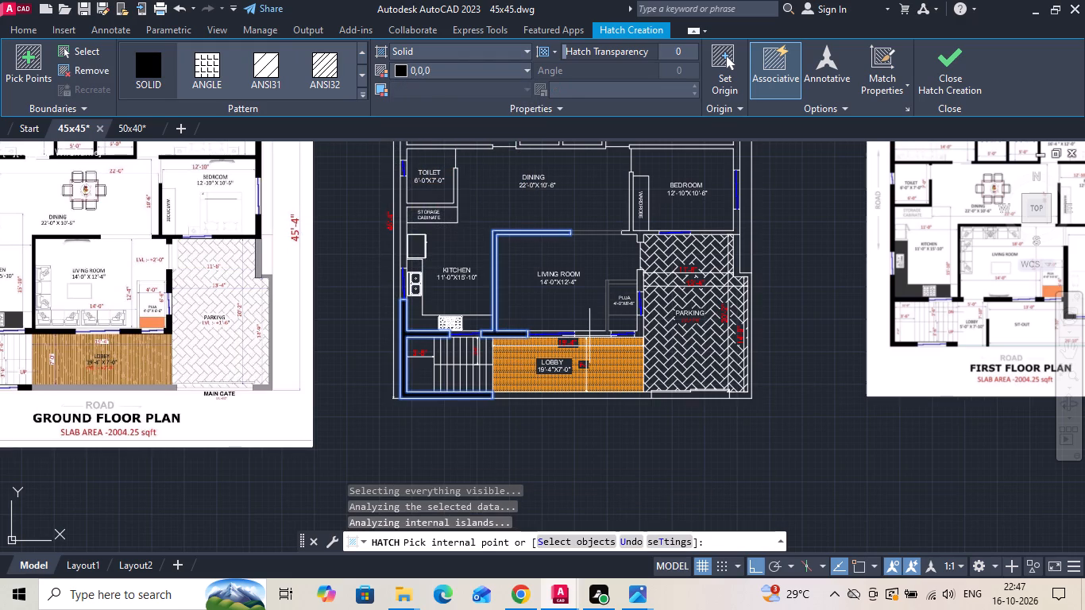
pyautogui.click(589, 336)
pyautogui.scroll(2, 624, 328)
pyautogui.click(659, 342)
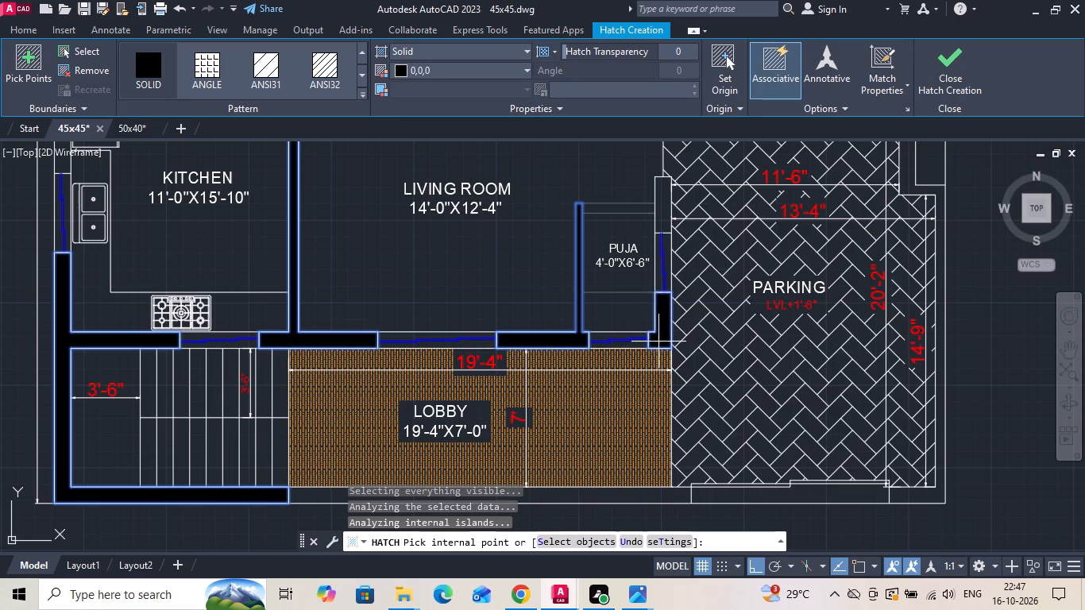
pyautogui.moveTo(659, 310); pyautogui.dragTo(630, 449, button='middle')
pyautogui.click(640, 353)
pyautogui.moveTo(623, 349); pyautogui.dragTo(620, 379, button='middle')
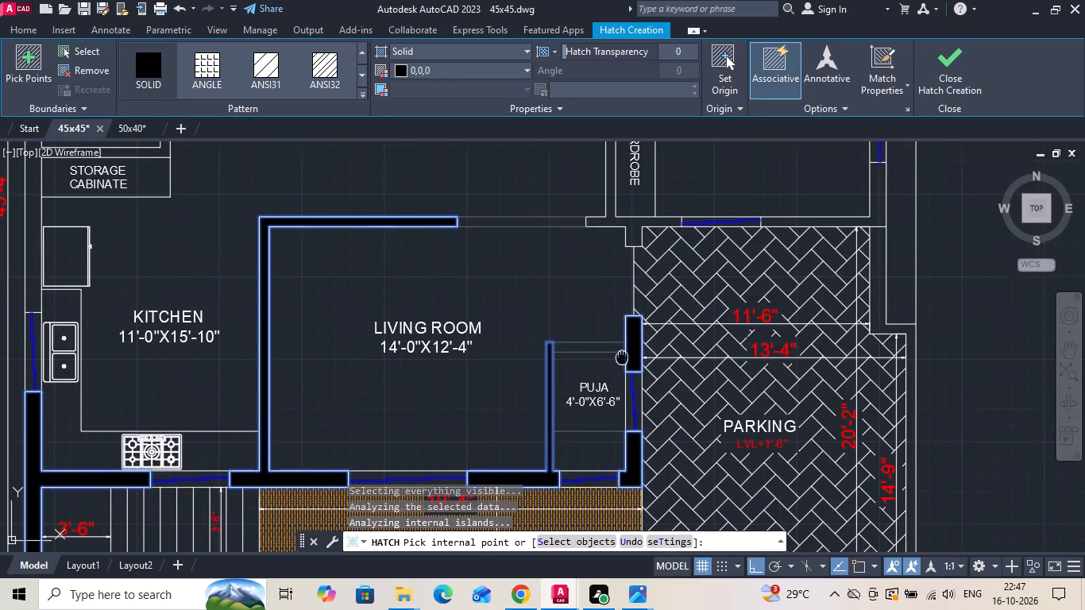
pyautogui.moveTo(620, 379); pyautogui.dragTo(613, 415, button='middle')
pyautogui.click(620, 290)
# Add the ground floor bedroom, master bedroom, toilet and remaining kitchen-side outer walls to the solid black hatch.
pyautogui.scroll(-2, 604, 376)
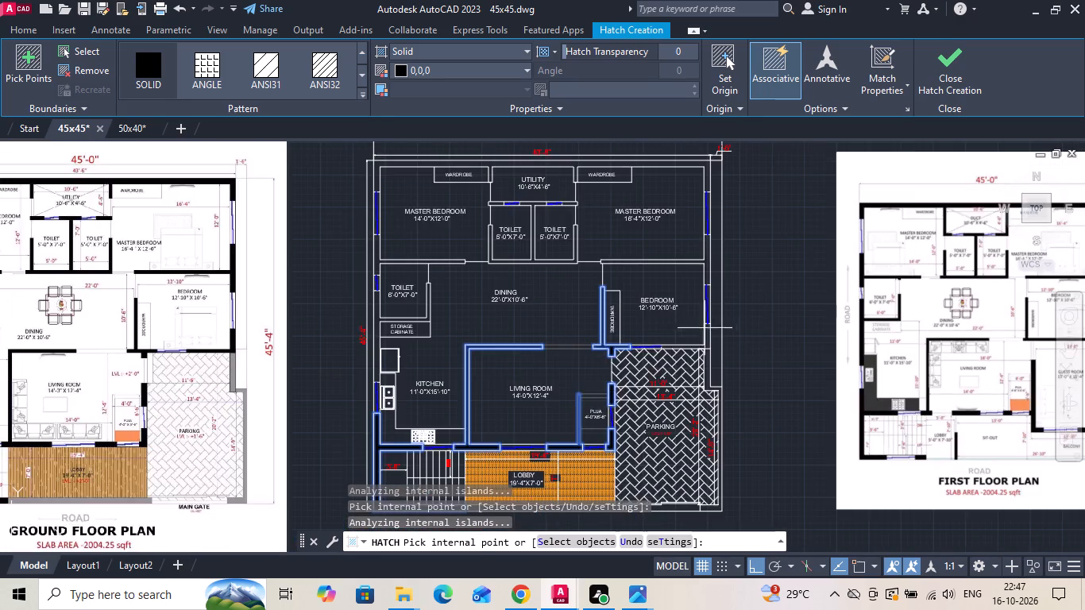
pyautogui.scroll(1, 708, 328)
pyautogui.click(703, 349)
pyautogui.moveTo(694, 307); pyautogui.dragTo(692, 427, button='middle')
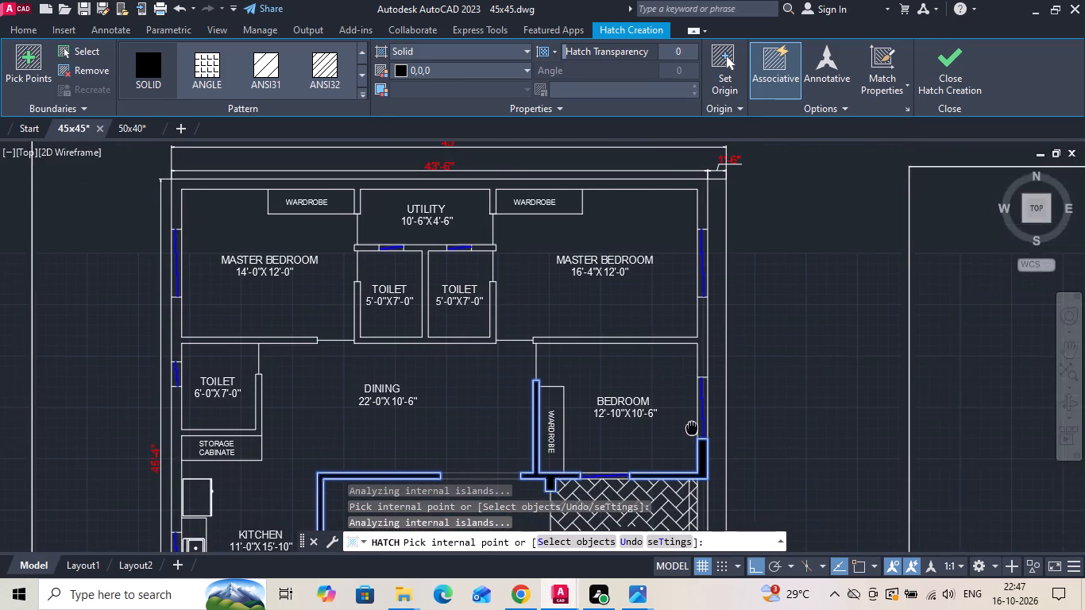
pyautogui.click(701, 335)
pyautogui.click(701, 191)
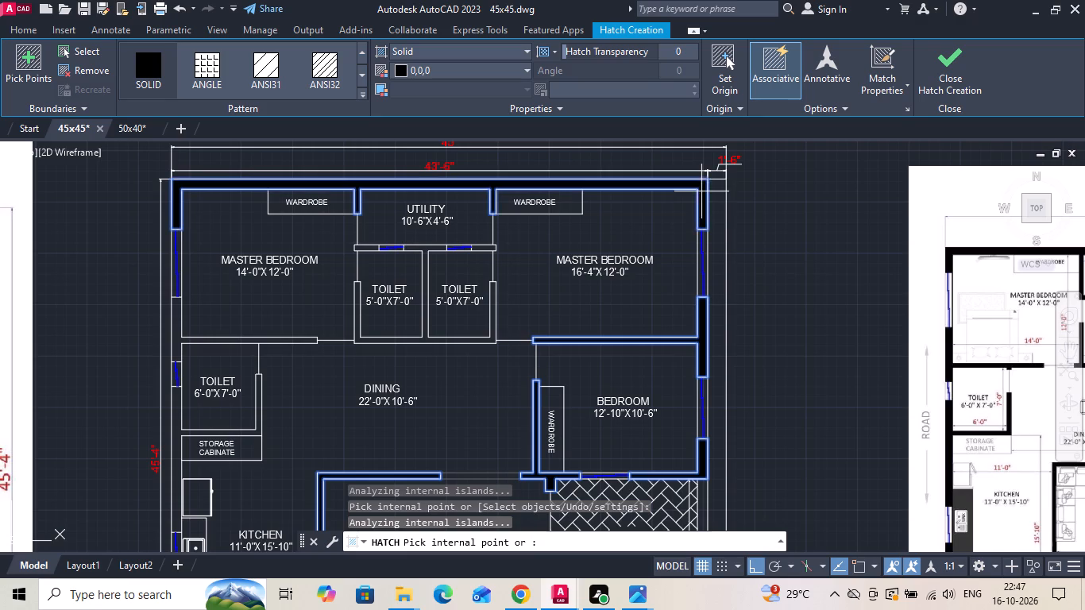
pyautogui.click(180, 325)
pyautogui.moveTo(182, 330); pyautogui.dragTo(274, 223, button='middle')
pyautogui.click(268, 326)
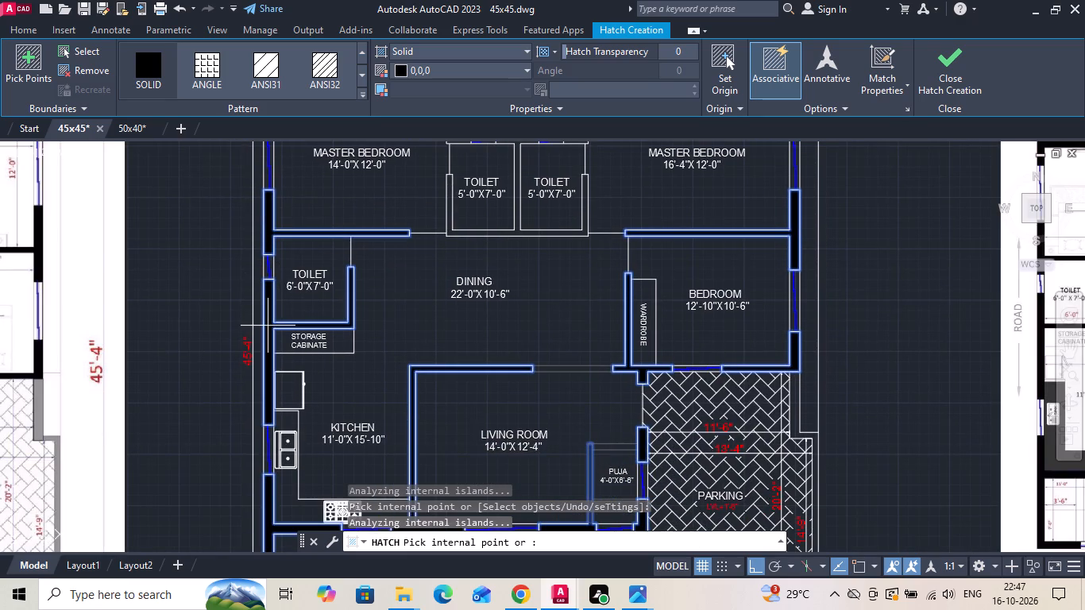
pyautogui.click(482, 234)
pyautogui.moveTo(482, 234); pyautogui.dragTo(471, 322, button='middle')
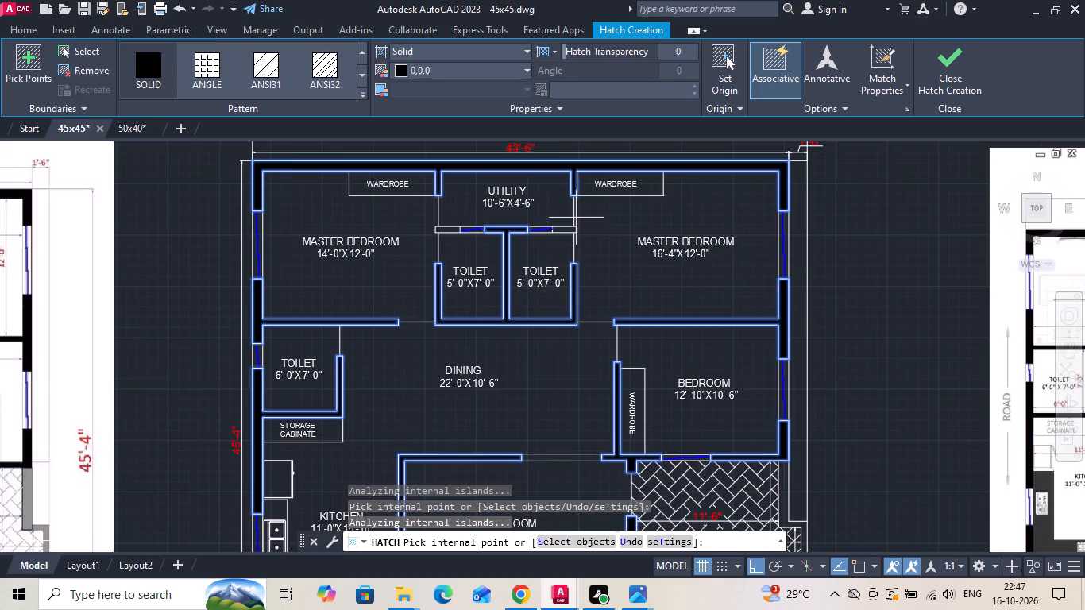
# Fill the short wall pieces at both ends of the ground floor utility-toilet wall and finish the solid black hatch.
pyautogui.scroll(2, 584, 205)
pyautogui.click(535, 263)
pyautogui.click(254, 267)
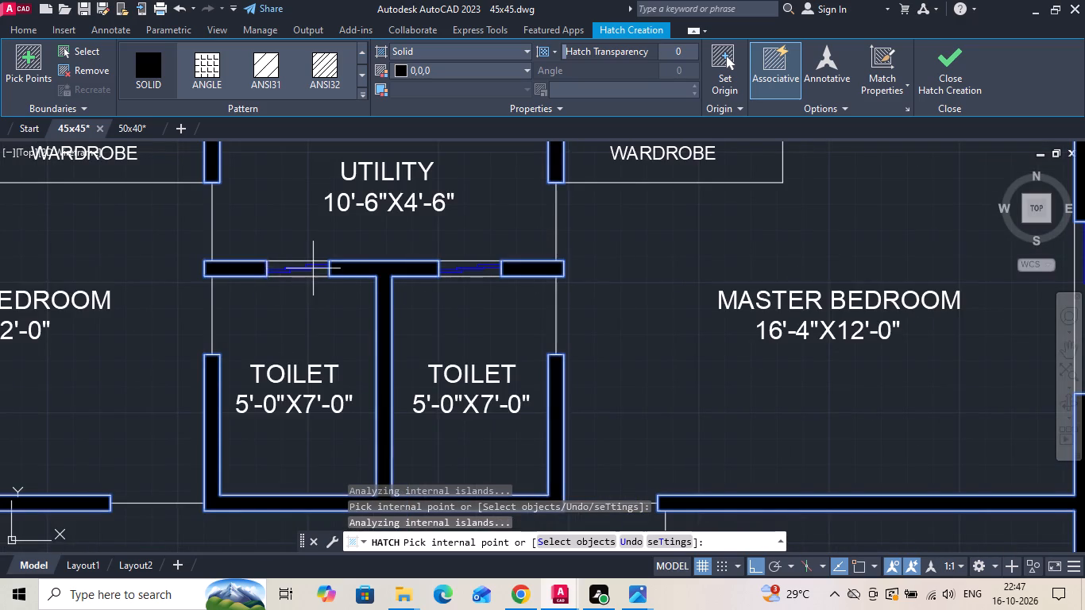
pyautogui.scroll(-3, 317, 276)
pyautogui.scroll(2, 325, 303)
pyautogui.scroll(-1, 415, 192)
pyautogui.moveTo(326, 370); pyautogui.dragTo(357, 203, button='middle')
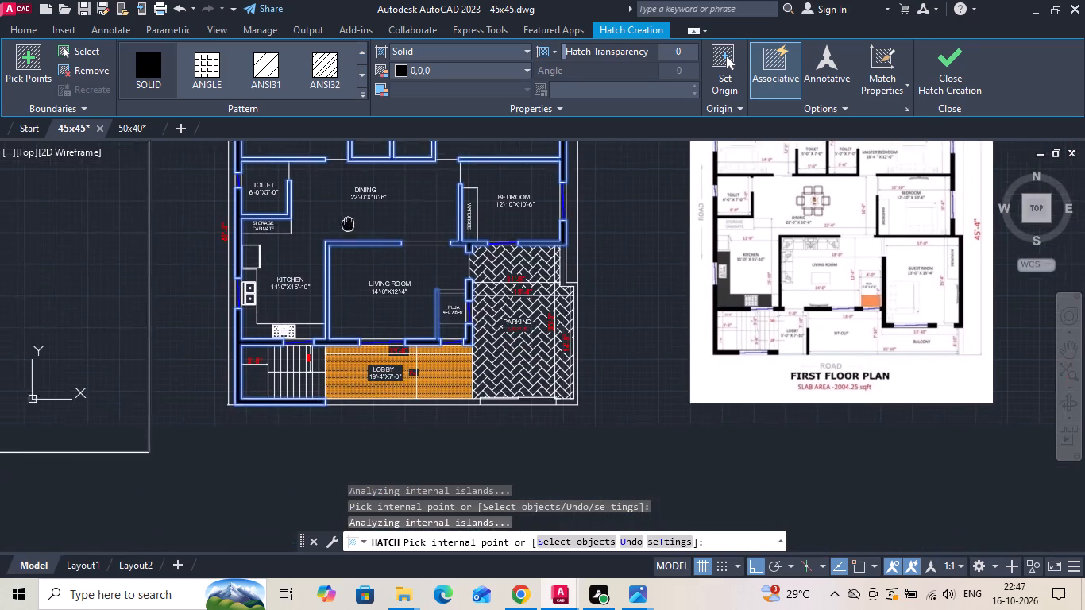
pyautogui.moveTo(357, 203); pyautogui.dragTo(358, 200, button='middle')
pyautogui.scroll(2, 366, 315)
pyautogui.scroll(-1, 322, 435)
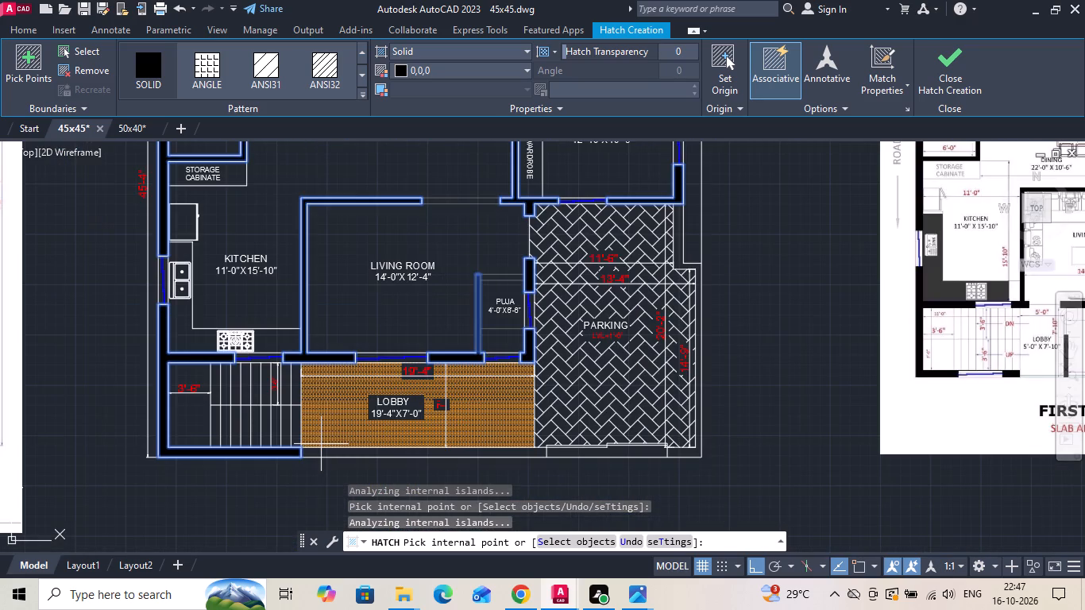
pyautogui.press('space')
# Fill the first floor's top outer wall and the walls around the duct and twin toilets with a solid black hatch.
pyautogui.scroll(-2, 281, 357)
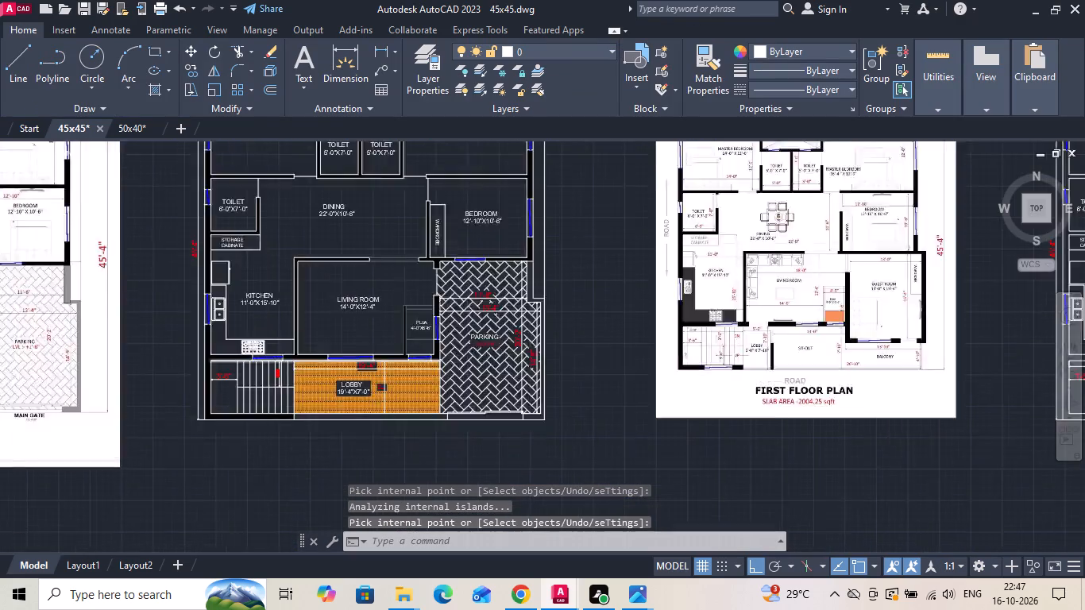
pyautogui.scroll(1, 873, 304)
pyautogui.moveTo(871, 200); pyautogui.dragTo(505, 376, button='middle')
pyautogui.press('space')
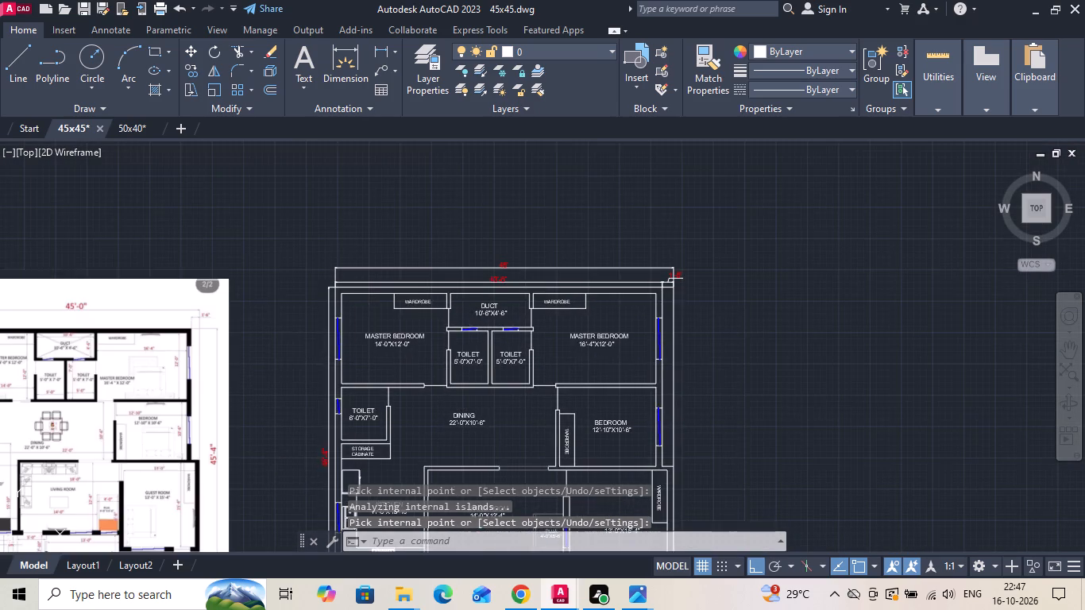
pyautogui.scroll(2, 462, 322)
pyautogui.click(442, 257)
pyautogui.scroll(-1, 442, 257)
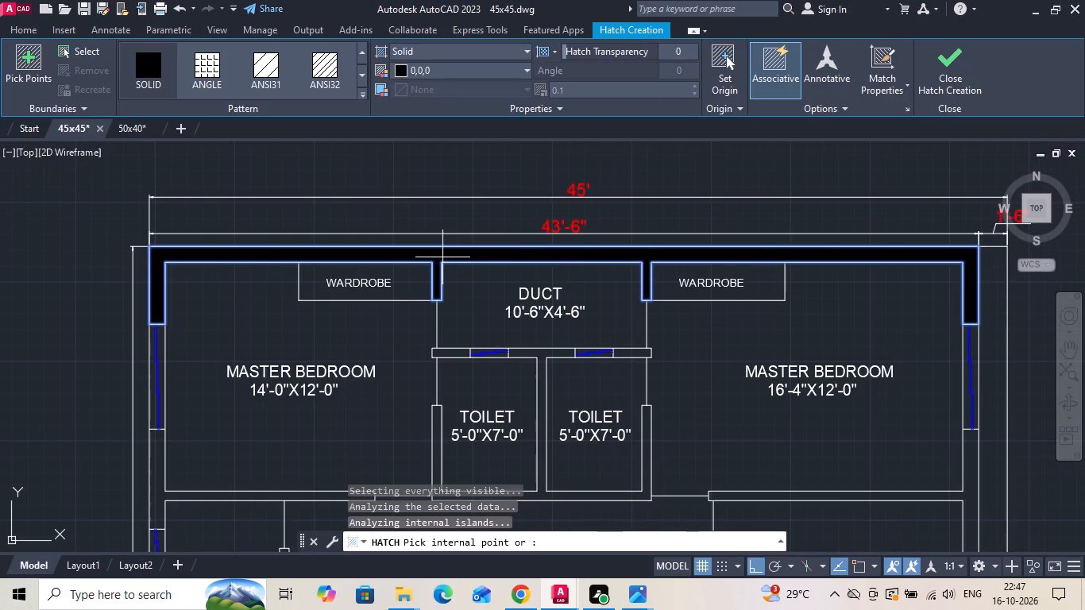
pyautogui.click(438, 388)
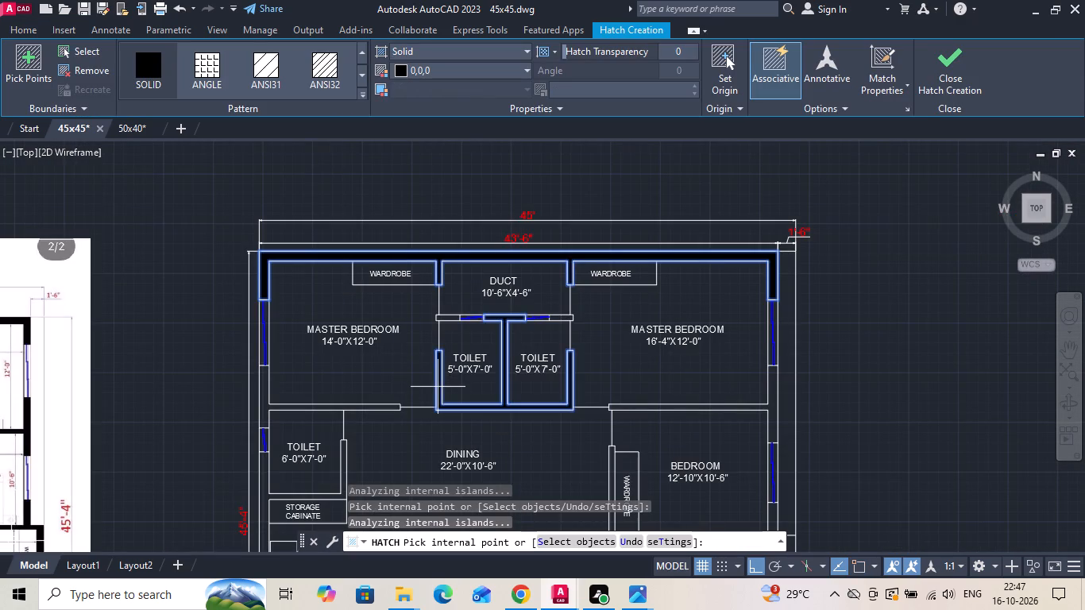
pyautogui.click(450, 317)
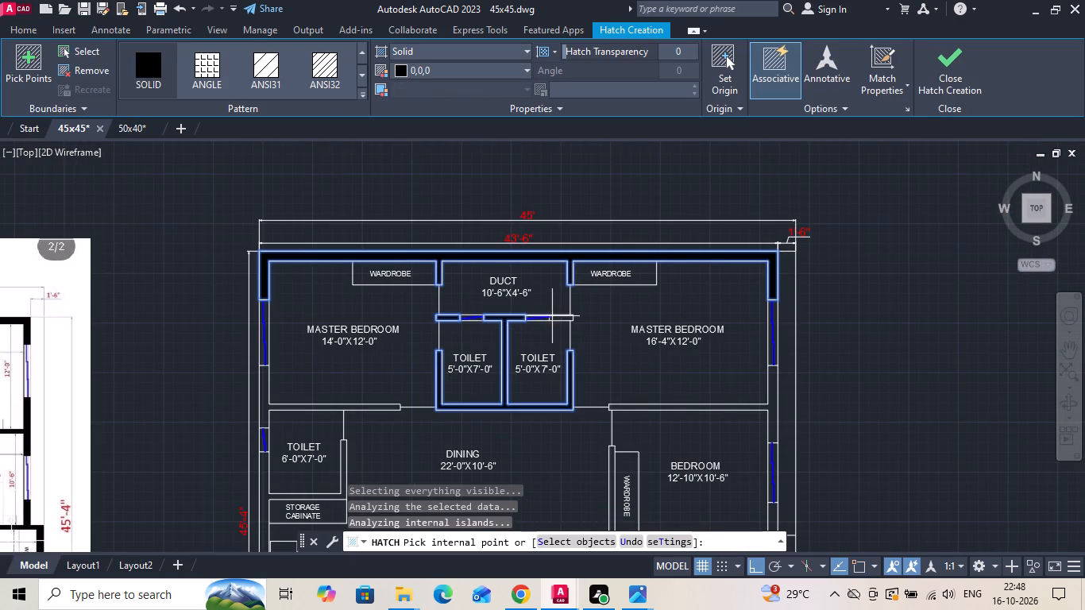
pyautogui.scroll(2, 558, 319)
pyautogui.click(558, 319)
pyautogui.scroll(-3, 595, 270)
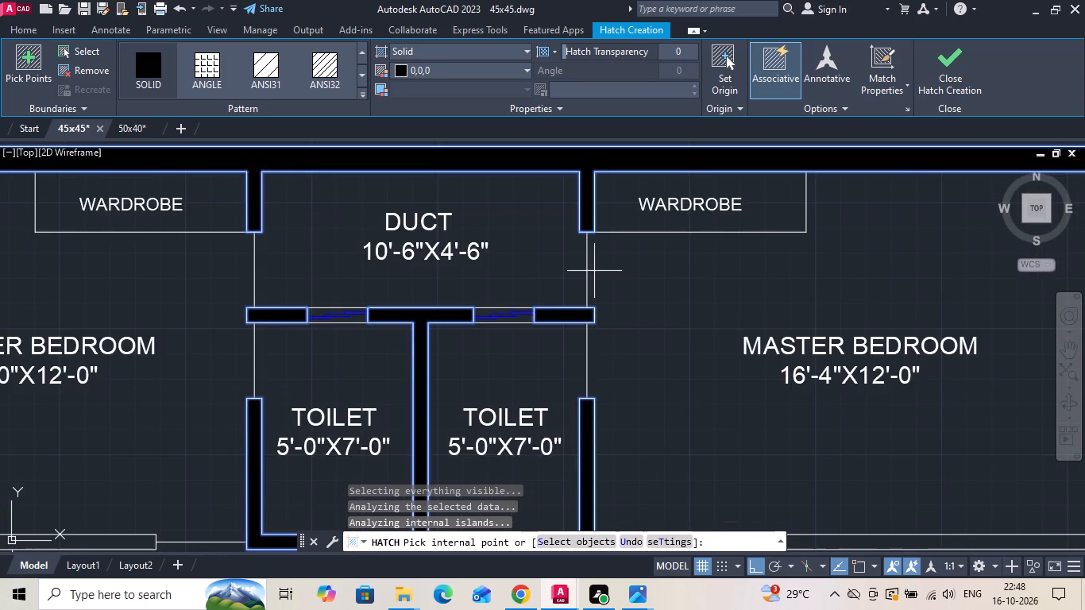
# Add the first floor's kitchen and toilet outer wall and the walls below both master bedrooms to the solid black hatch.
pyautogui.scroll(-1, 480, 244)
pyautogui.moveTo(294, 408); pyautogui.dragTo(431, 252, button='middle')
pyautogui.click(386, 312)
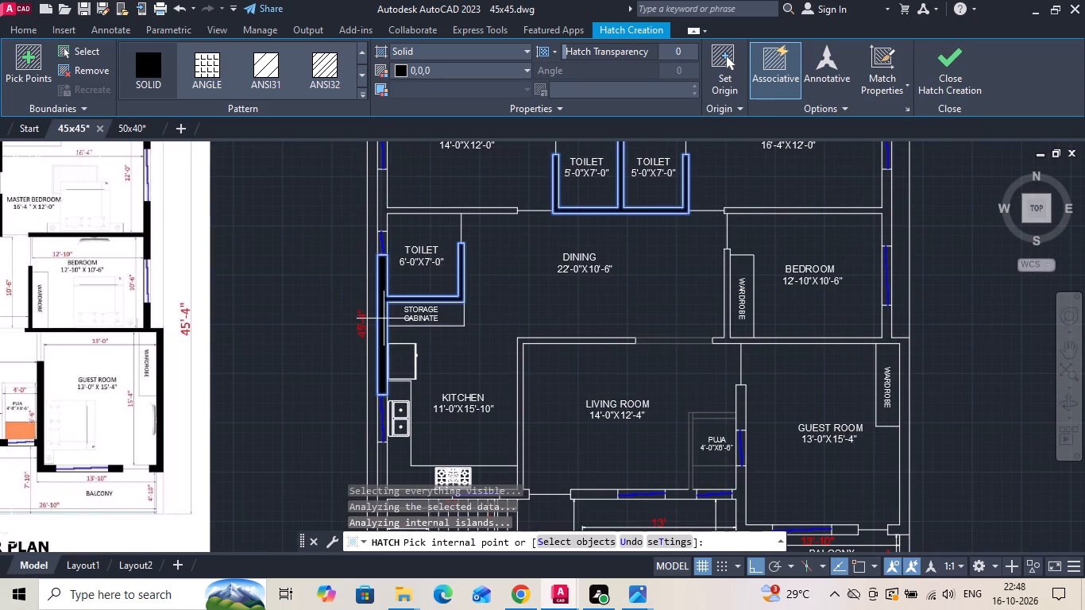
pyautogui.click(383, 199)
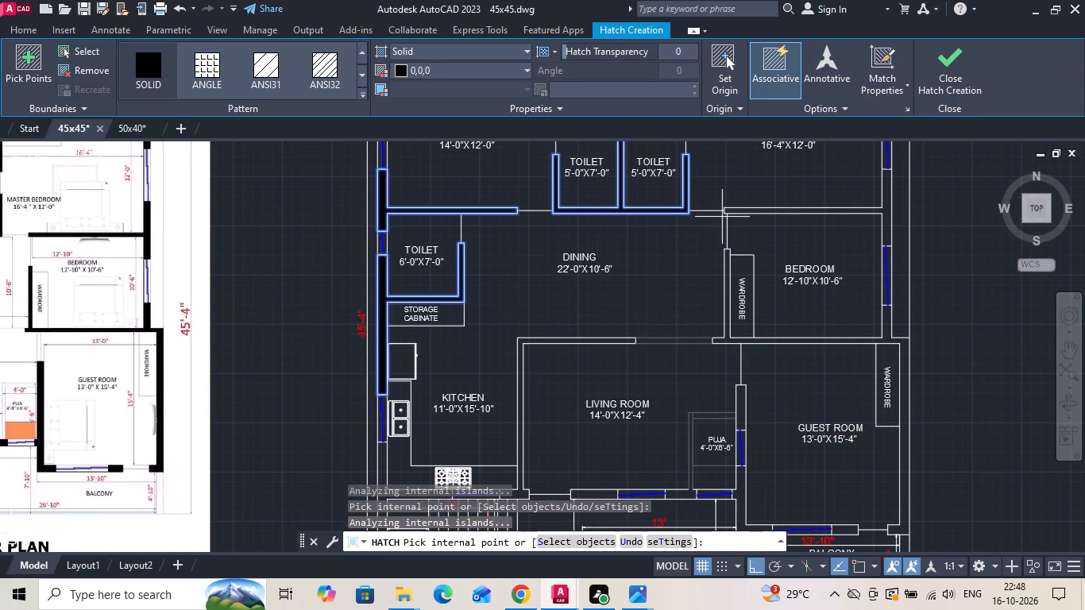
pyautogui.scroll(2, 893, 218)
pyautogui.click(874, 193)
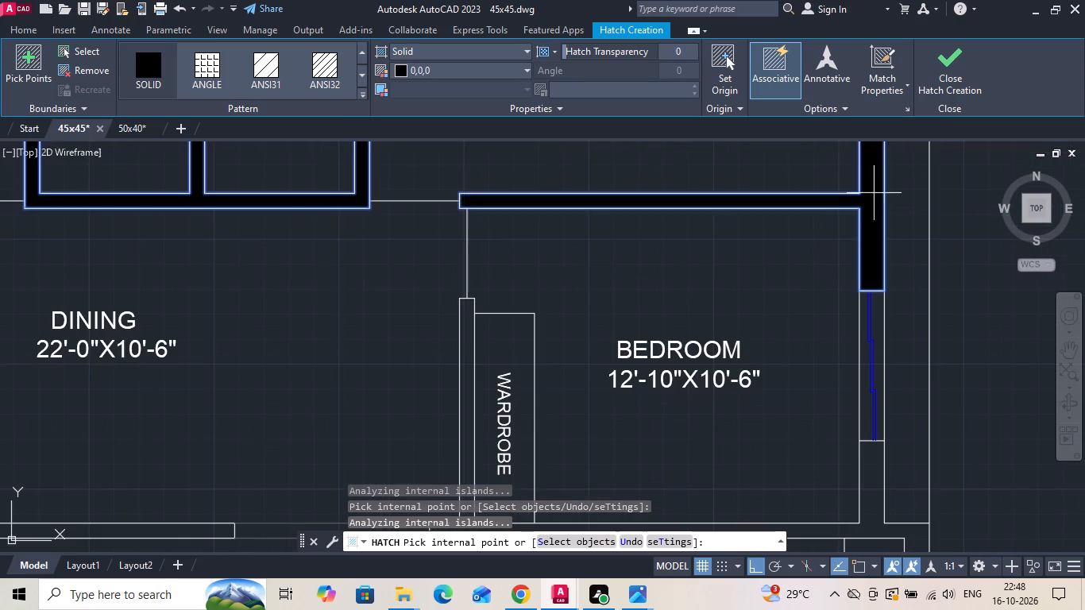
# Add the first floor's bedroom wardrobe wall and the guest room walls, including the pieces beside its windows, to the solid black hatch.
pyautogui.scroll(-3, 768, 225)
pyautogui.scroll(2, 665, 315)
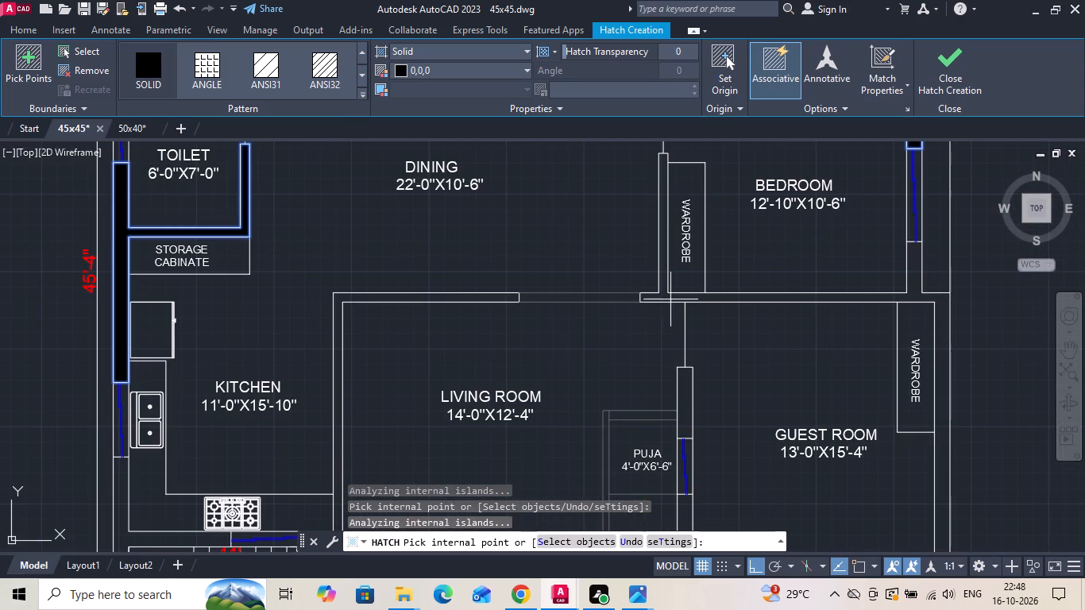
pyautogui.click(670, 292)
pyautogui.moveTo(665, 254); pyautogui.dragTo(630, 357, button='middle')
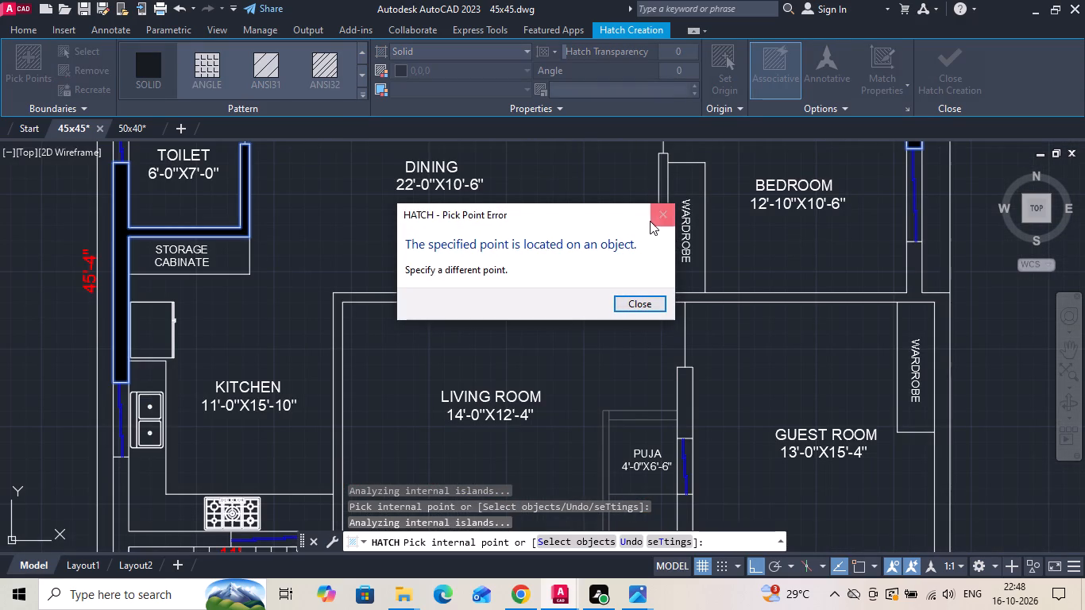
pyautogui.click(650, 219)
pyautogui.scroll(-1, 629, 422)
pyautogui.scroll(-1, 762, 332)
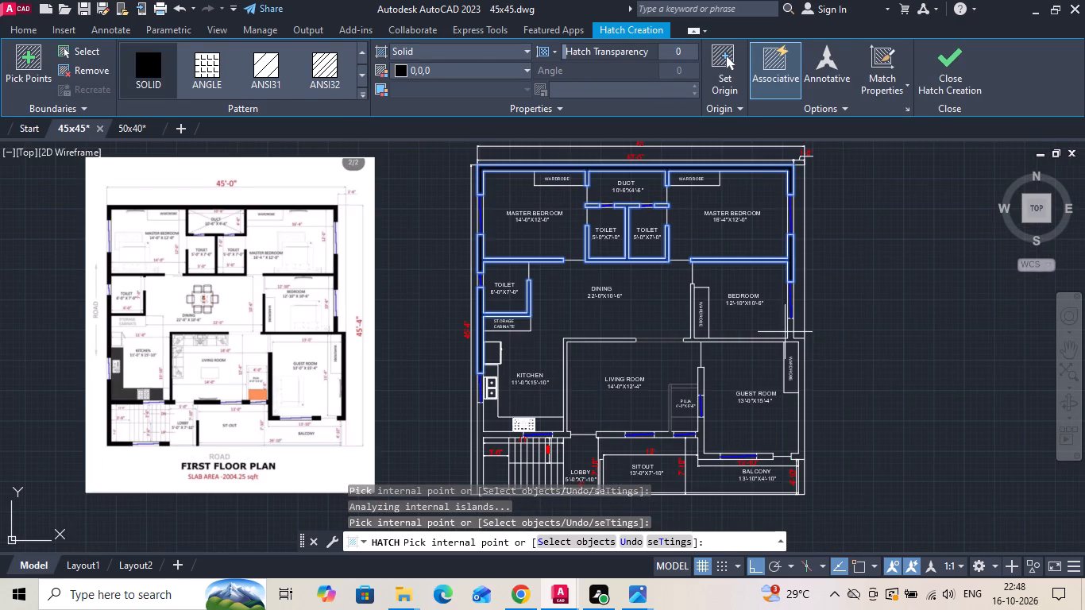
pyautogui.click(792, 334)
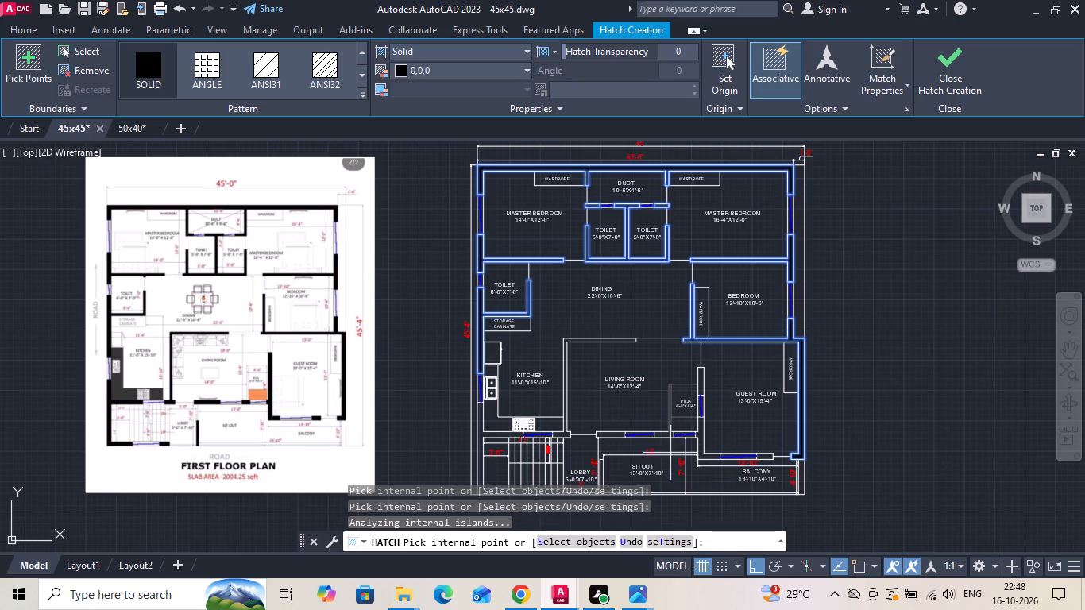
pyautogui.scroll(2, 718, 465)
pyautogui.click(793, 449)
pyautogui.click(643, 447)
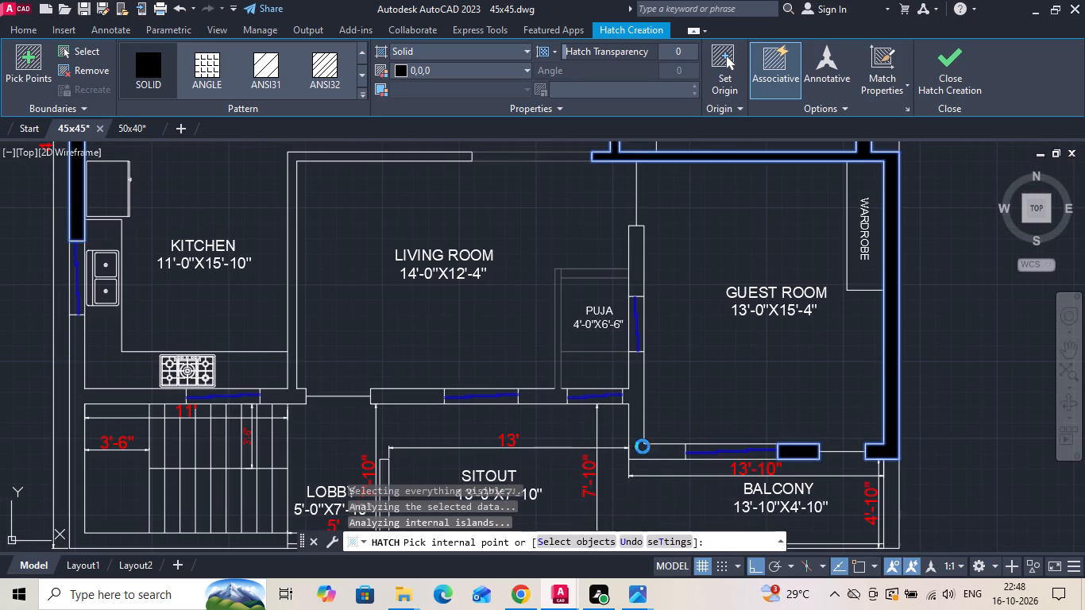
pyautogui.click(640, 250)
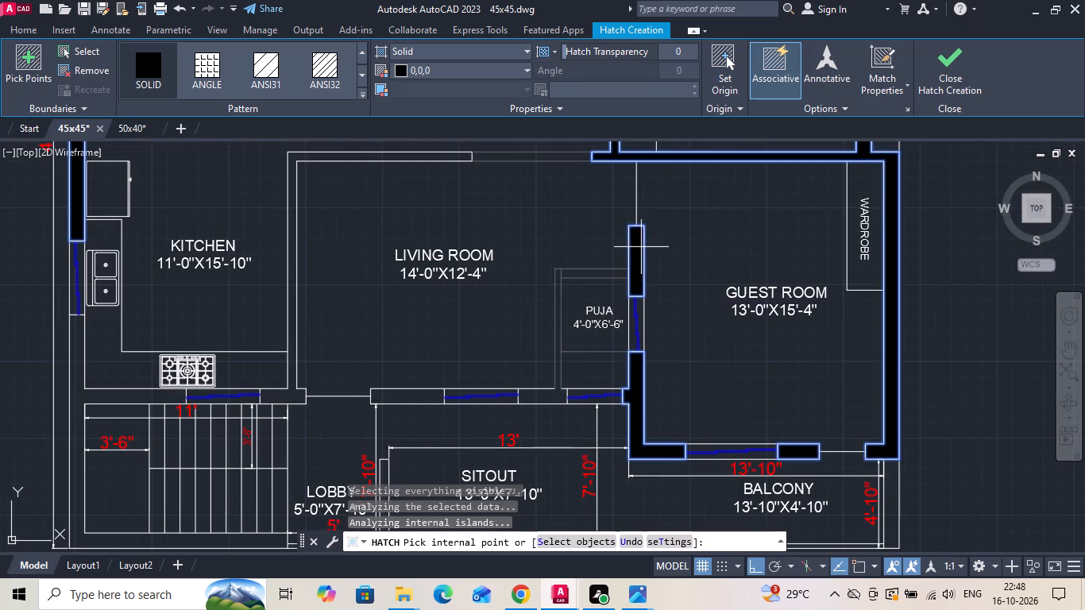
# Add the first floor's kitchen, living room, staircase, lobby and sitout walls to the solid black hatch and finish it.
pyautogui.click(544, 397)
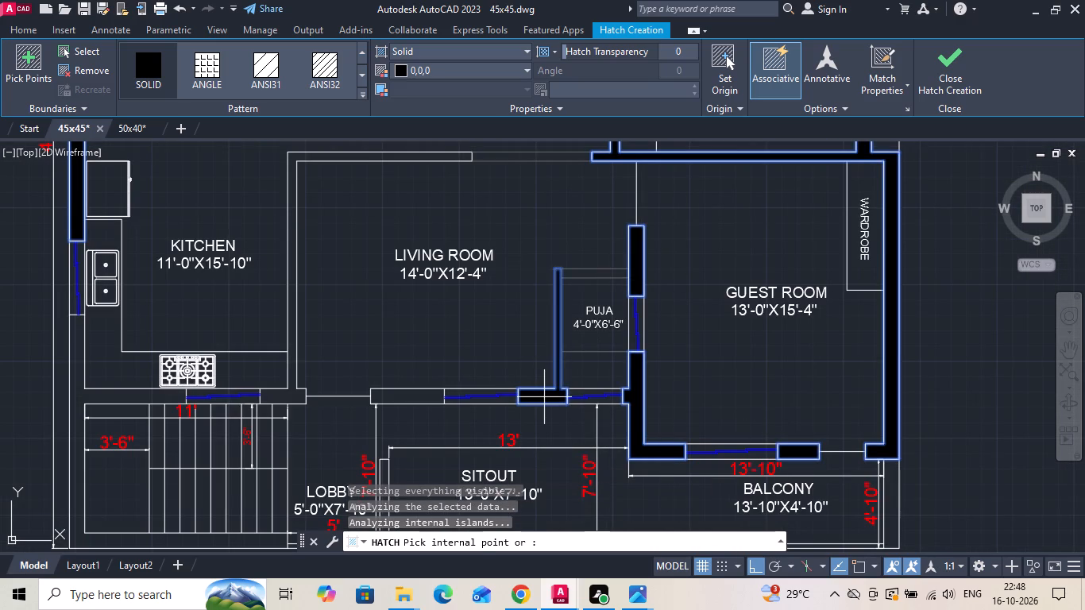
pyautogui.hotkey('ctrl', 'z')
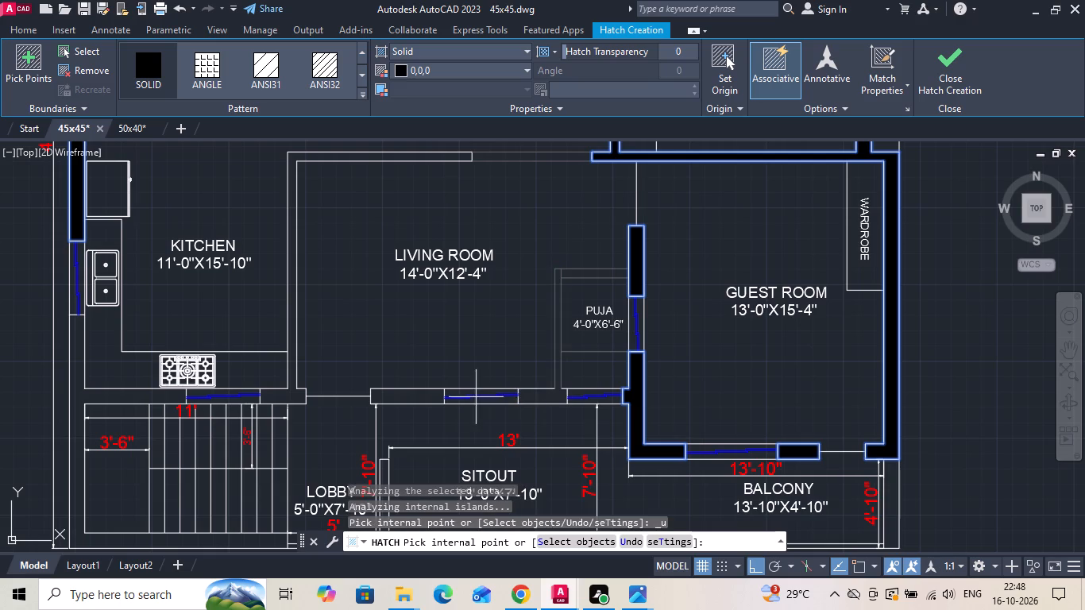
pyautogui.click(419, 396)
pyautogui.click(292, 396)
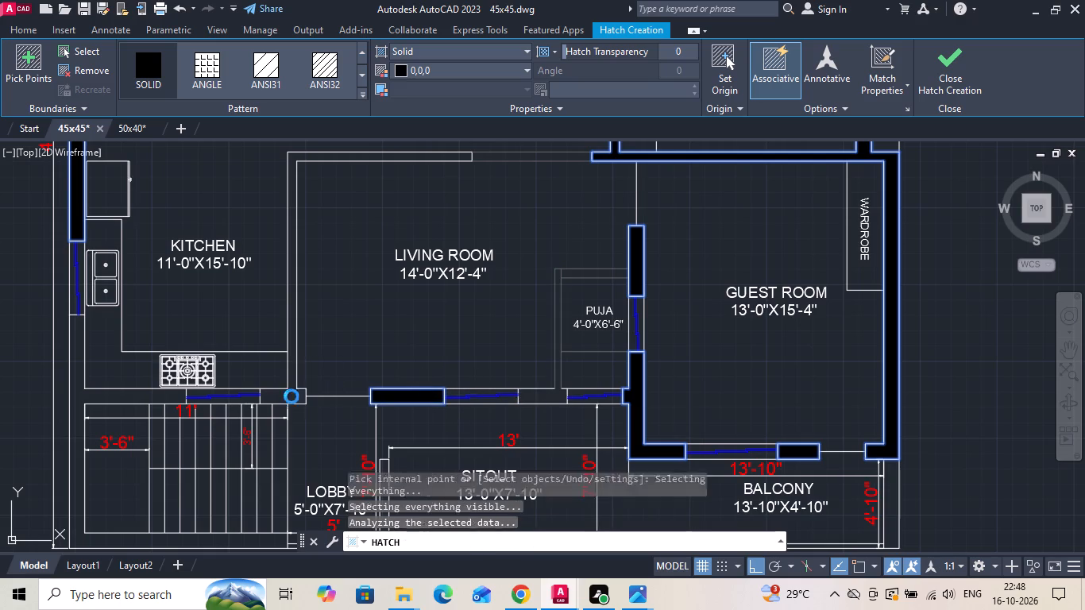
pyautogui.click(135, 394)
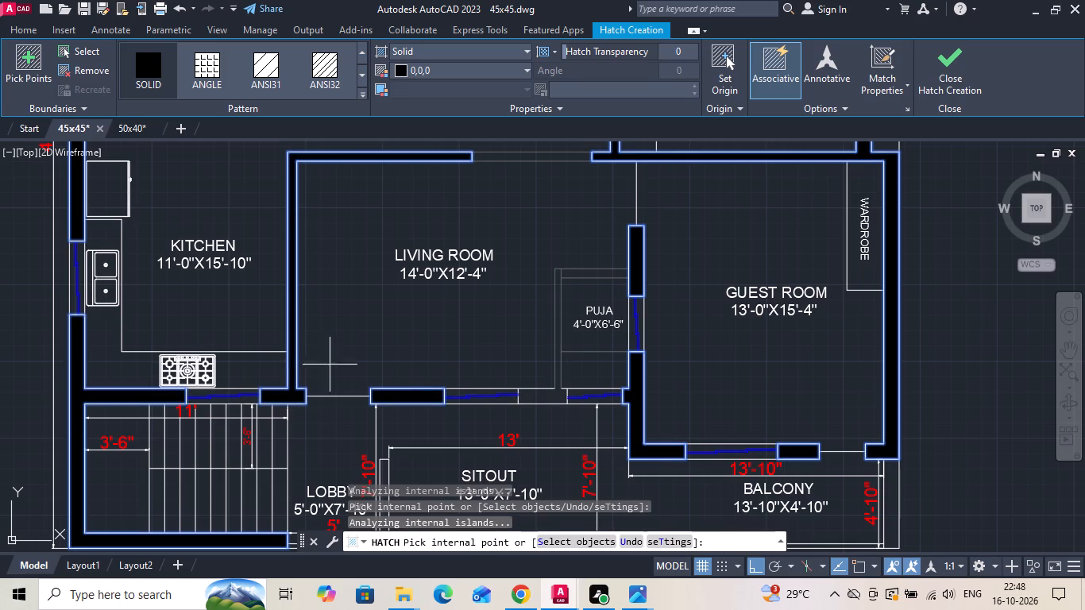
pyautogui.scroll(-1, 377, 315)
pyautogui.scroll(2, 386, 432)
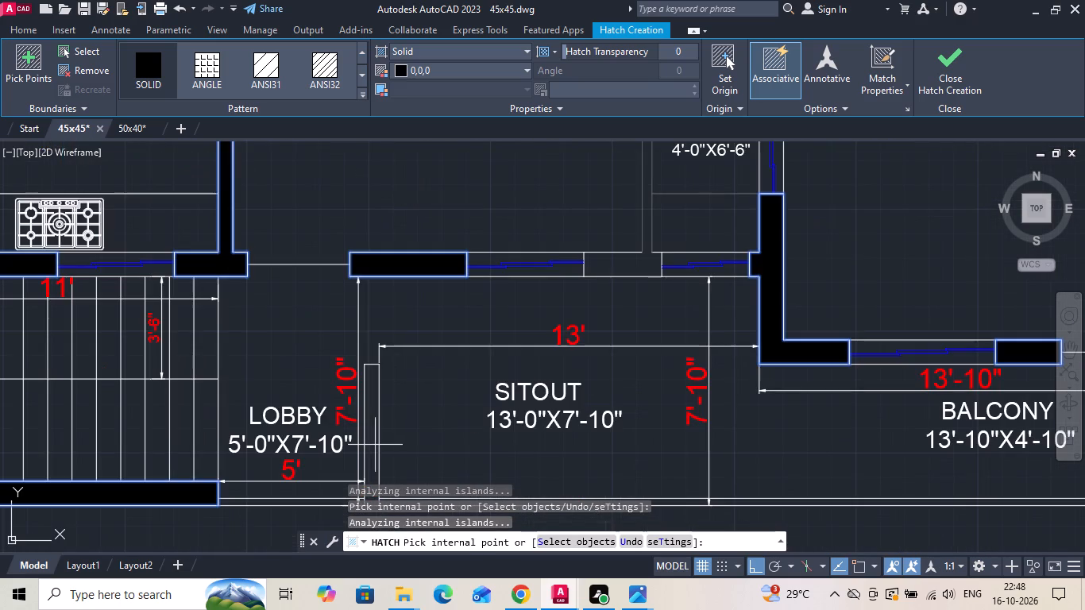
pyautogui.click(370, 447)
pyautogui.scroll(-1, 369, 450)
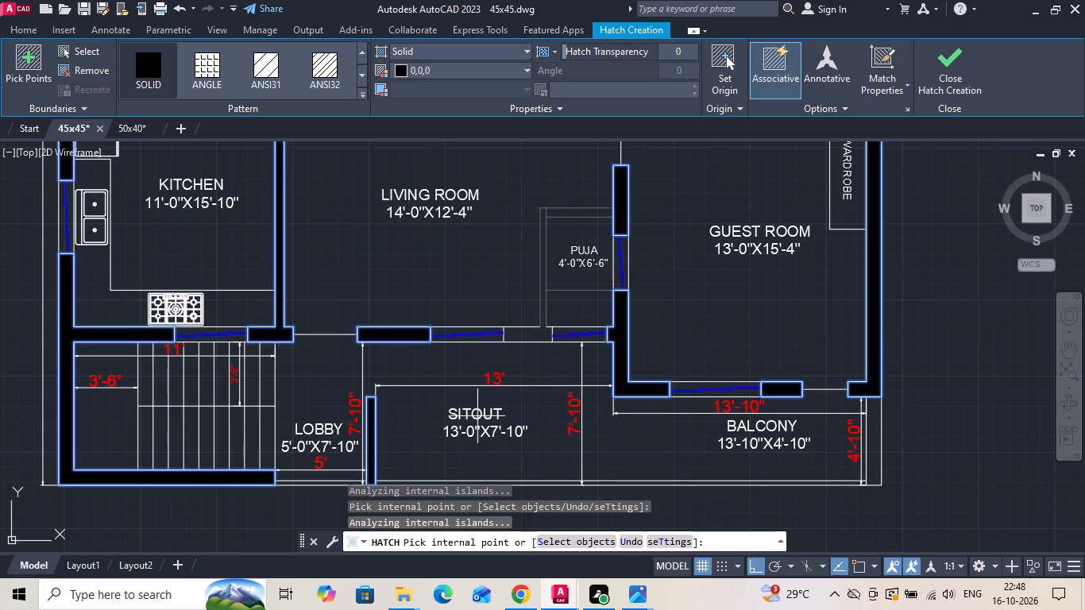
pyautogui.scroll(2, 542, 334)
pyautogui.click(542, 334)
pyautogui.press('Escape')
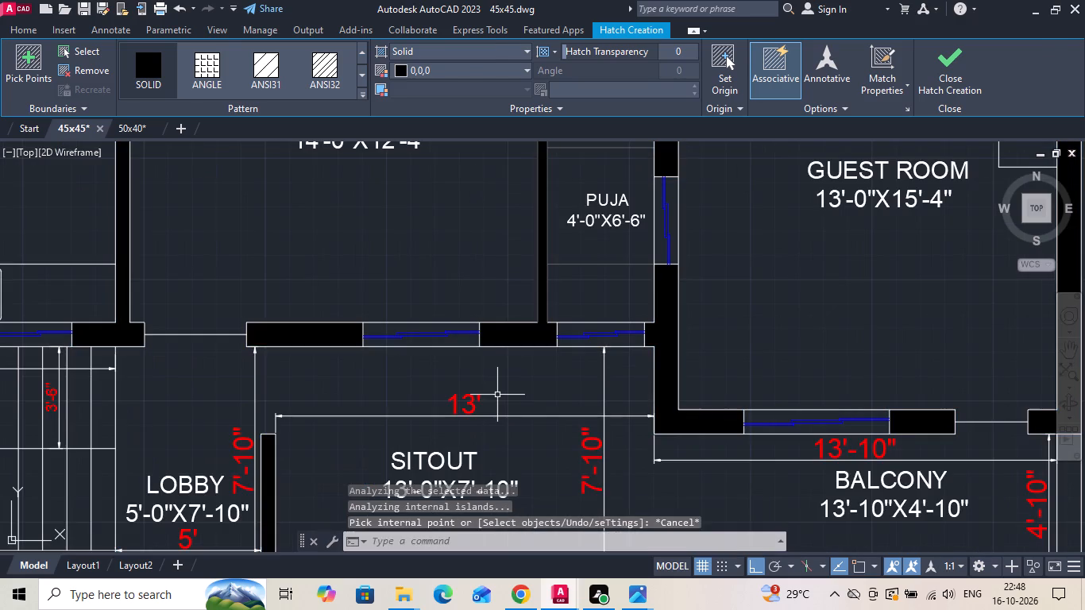
# Extend the inner line of the sitout wall across the open end of the puja partition.
pyautogui.write('EX')
pyautogui.press('space')
pyautogui.scroll(1, 560, 324)
pyautogui.click(560, 322)
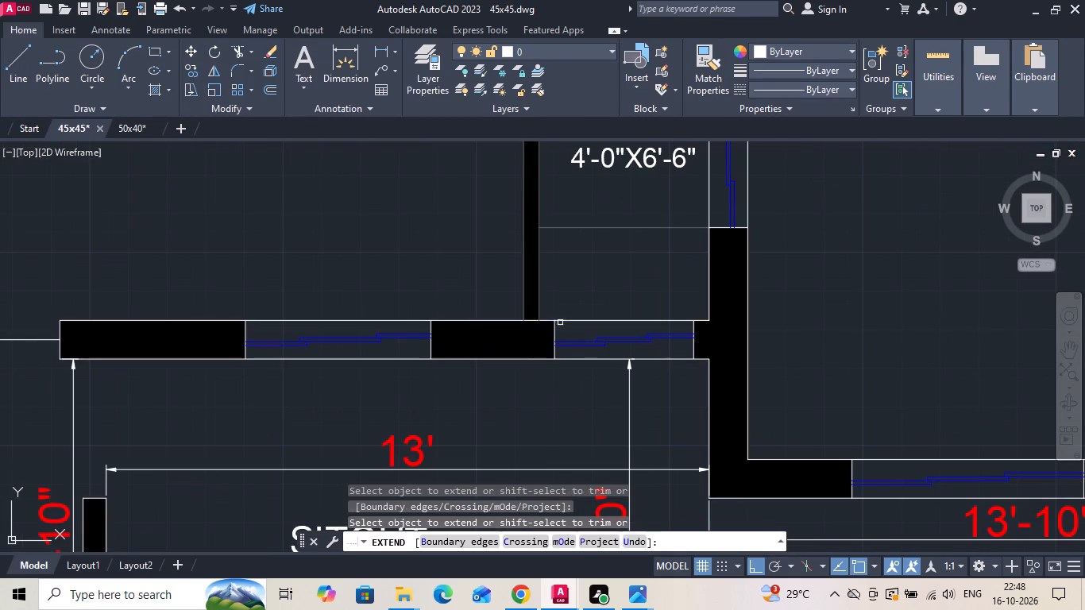
pyautogui.press('Escape')
# Delete the first floor's solid black wall hatch.
pyautogui.click(534, 280)
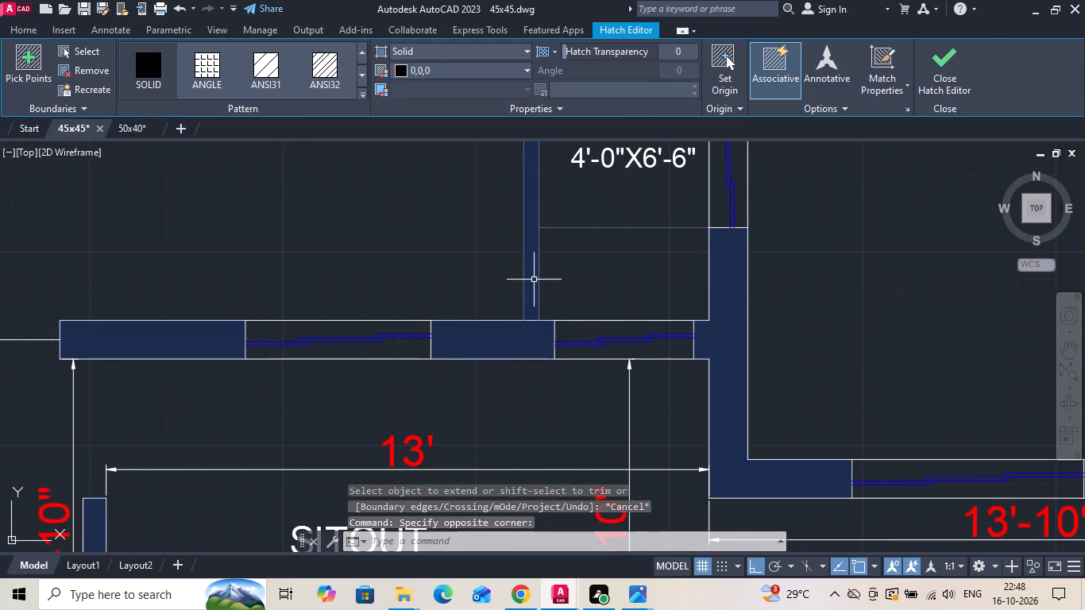
pyautogui.press('Delete')
# Fill the first floor's sitout wall pieces and guest room walls with a new solid black (0,0,0) hatch, leaving out the puja partition.
pyautogui.write('H')
pyautogui.press('space')
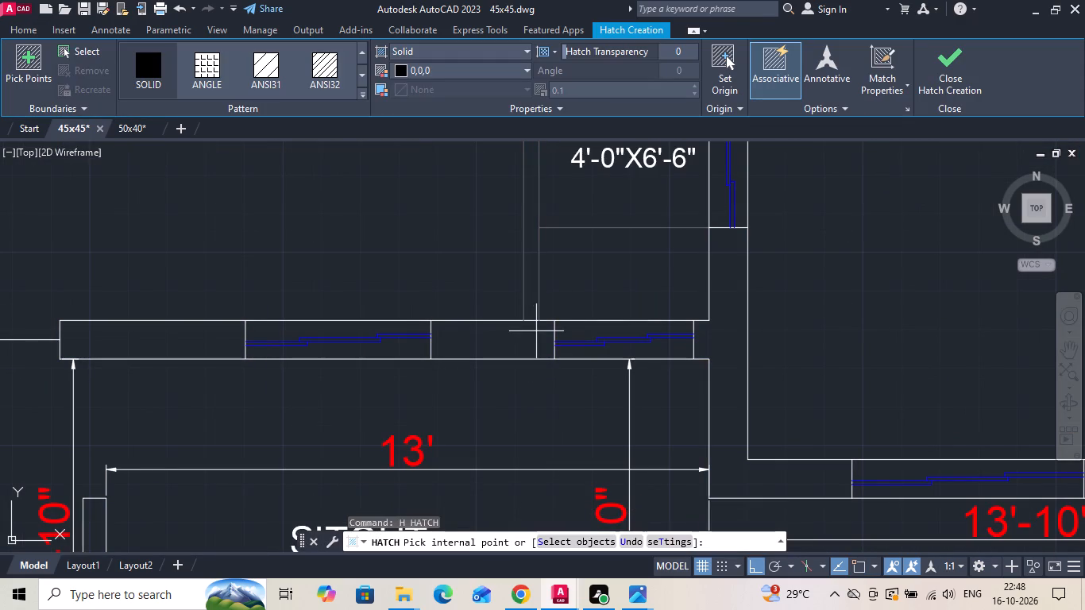
pyautogui.click(526, 353)
pyautogui.click(734, 330)
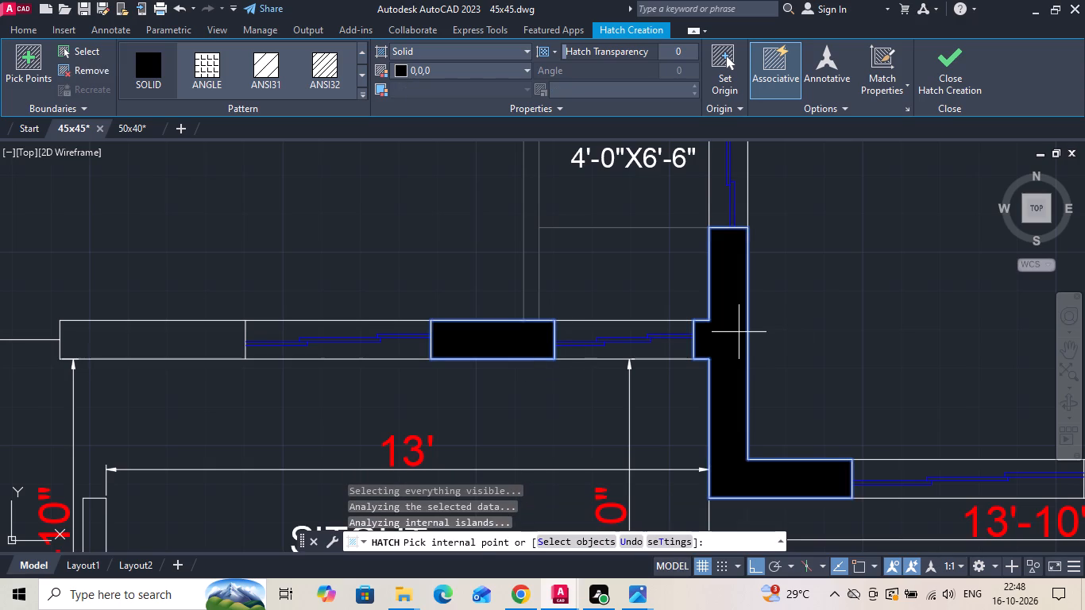
pyautogui.click(183, 327)
pyautogui.scroll(-2, 448, 330)
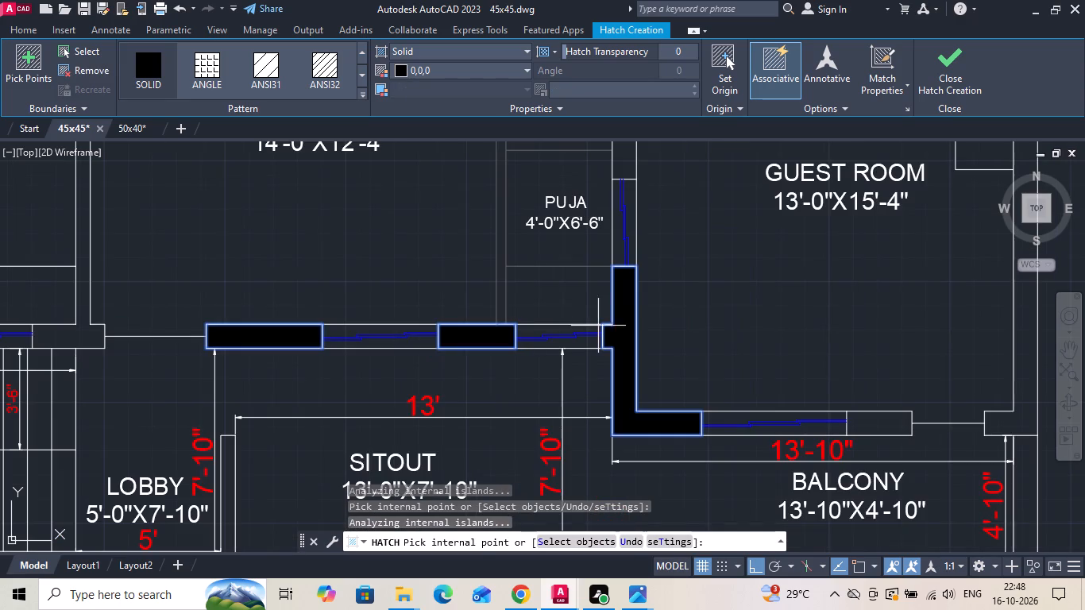
pyautogui.click(864, 426)
pyautogui.click(1014, 419)
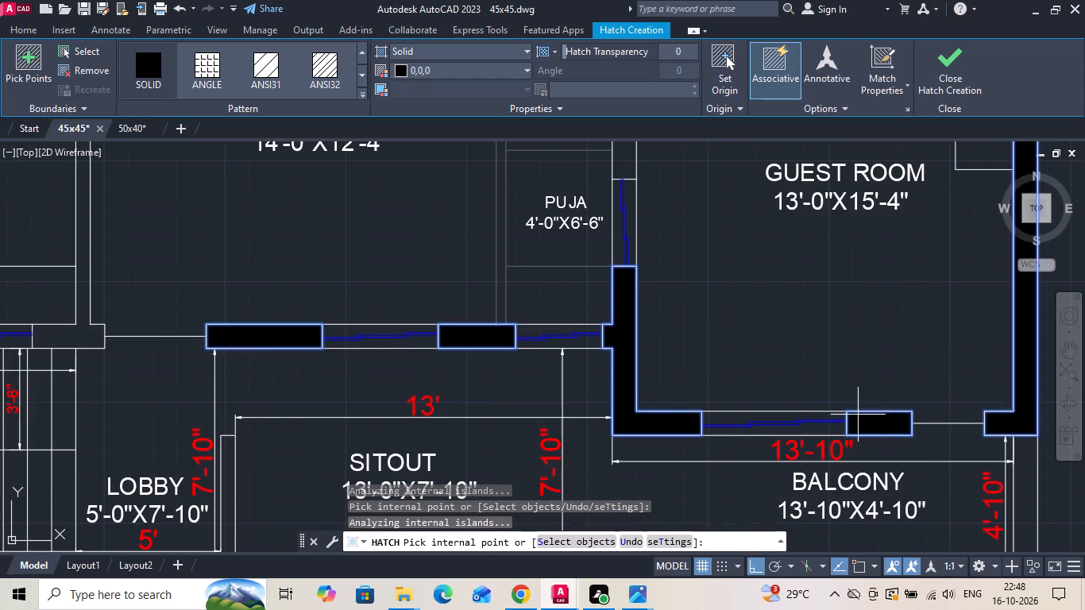
# Add the first floor's living room, kitchen-side outer, staircase and lobby-sitout walls to the solid black hatch.
pyautogui.scroll(-3, 611, 403)
pyautogui.scroll(1, 442, 299)
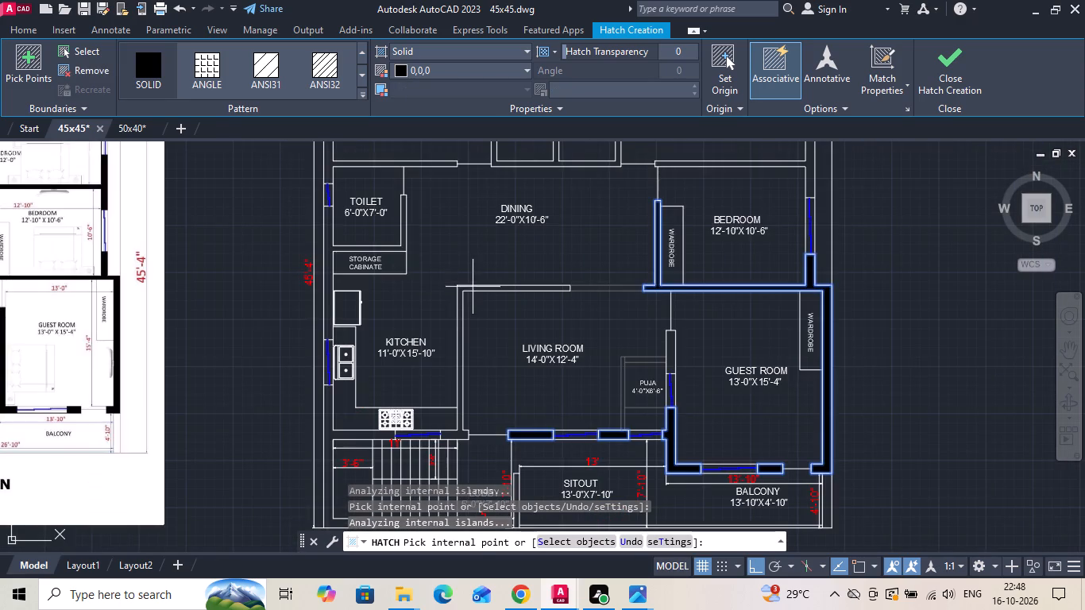
pyautogui.scroll(1, 466, 282)
pyautogui.click(468, 289)
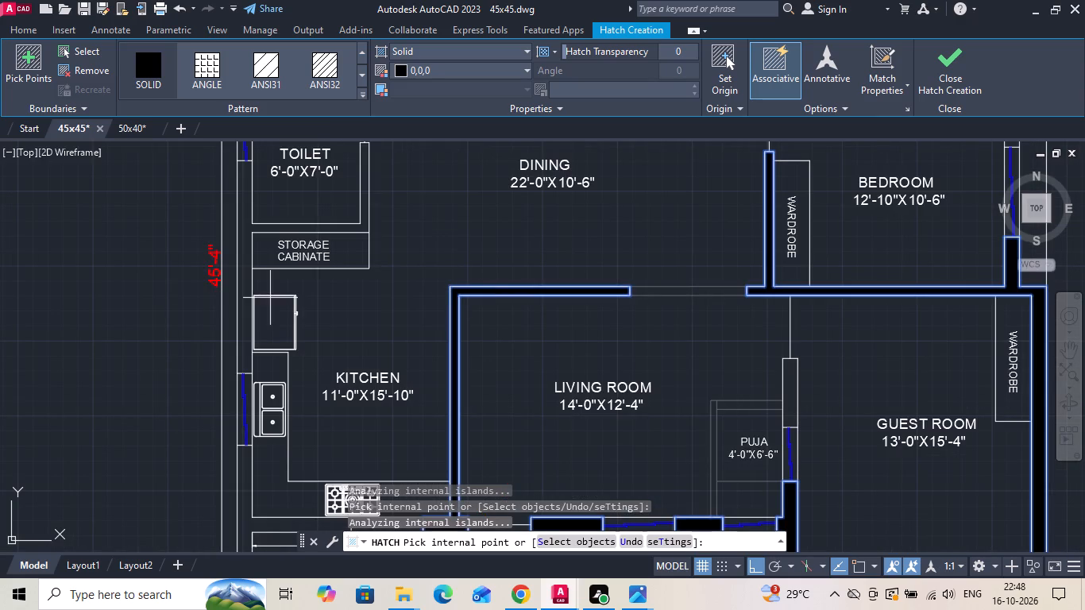
pyautogui.click(244, 310)
pyautogui.click(240, 467)
pyautogui.moveTo(279, 396); pyautogui.dragTo(328, 218, button='middle')
pyautogui.scroll(1, 581, 455)
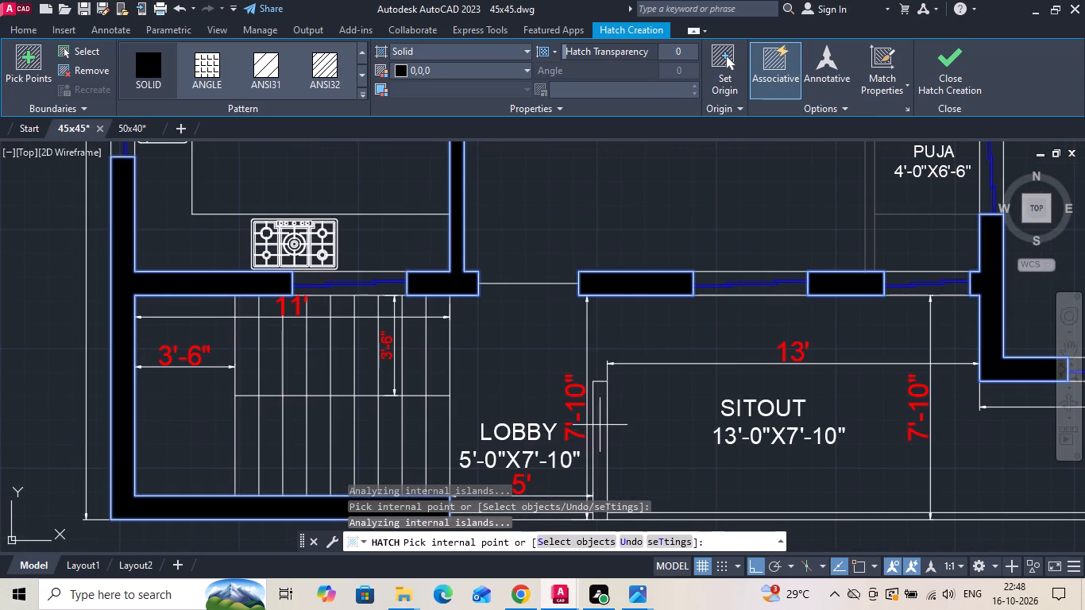
pyautogui.click(600, 425)
# Add the first floor's twin toilet walls and the walls below both master bedrooms to the solid black hatch.
pyautogui.scroll(-3, 528, 449)
pyautogui.scroll(2, 653, 234)
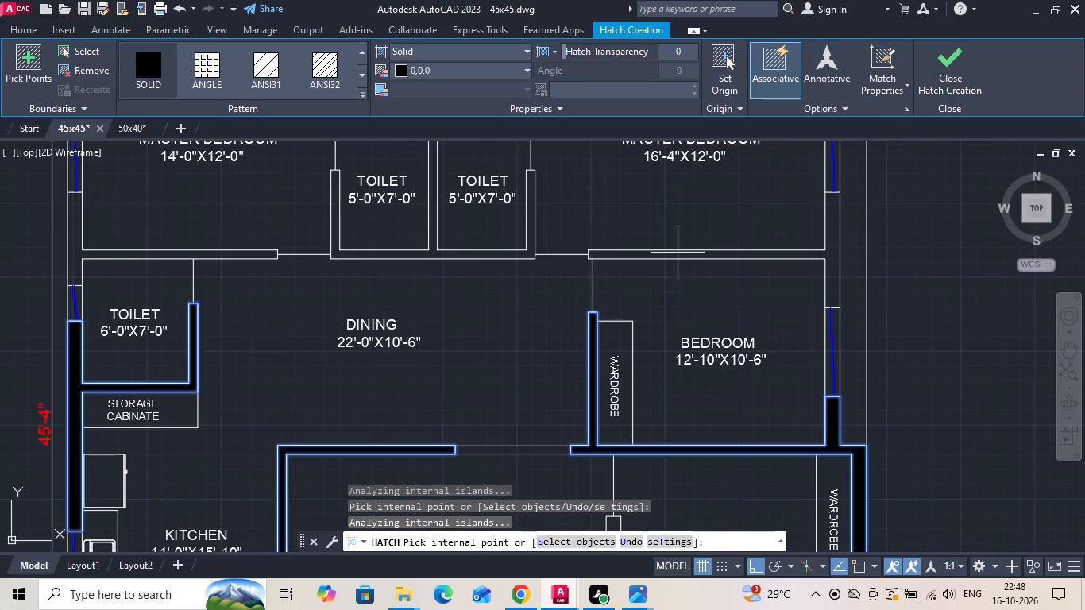
pyautogui.click(678, 253)
pyautogui.moveTo(678, 253); pyautogui.dragTo(664, 361, button='middle')
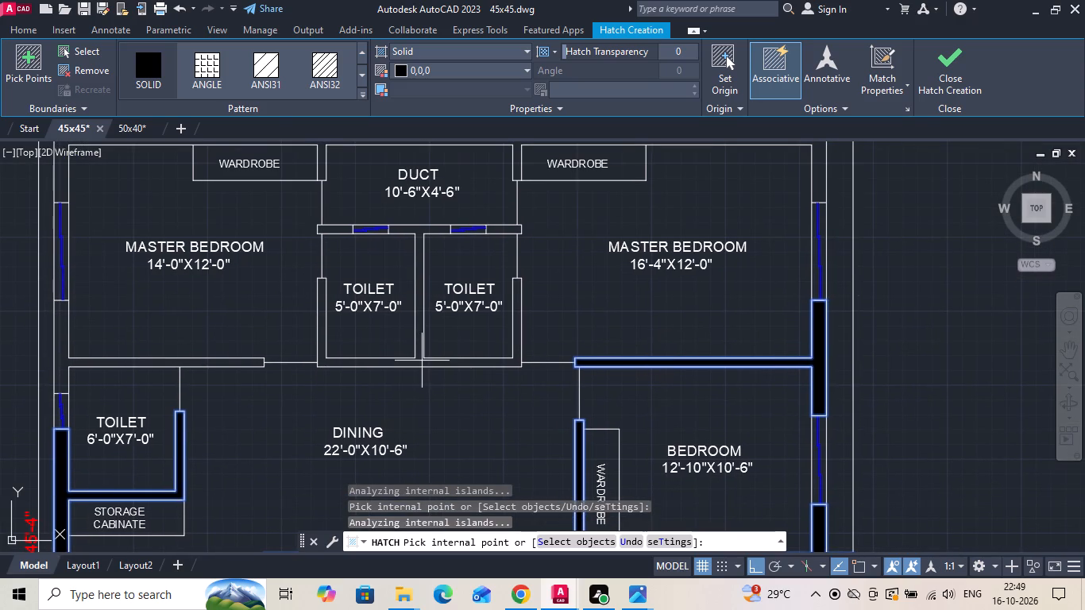
pyautogui.click(422, 361)
pyautogui.click(125, 358)
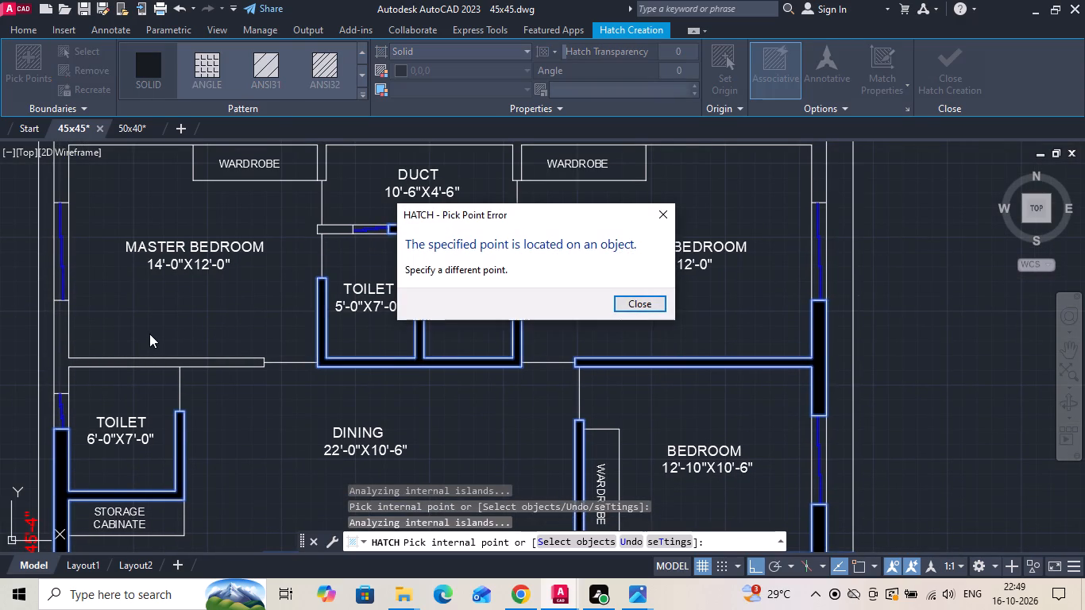
pyautogui.click(75, 354)
pyautogui.click(662, 218)
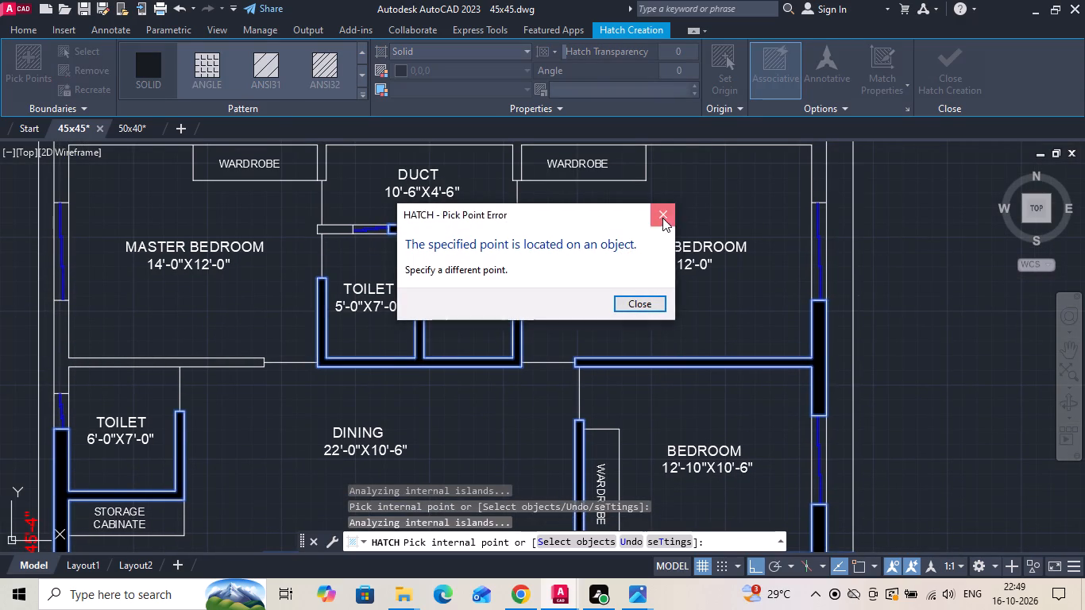
pyautogui.click(54, 361)
pyautogui.moveTo(148, 291); pyautogui.dragTo(156, 304, button='middle')
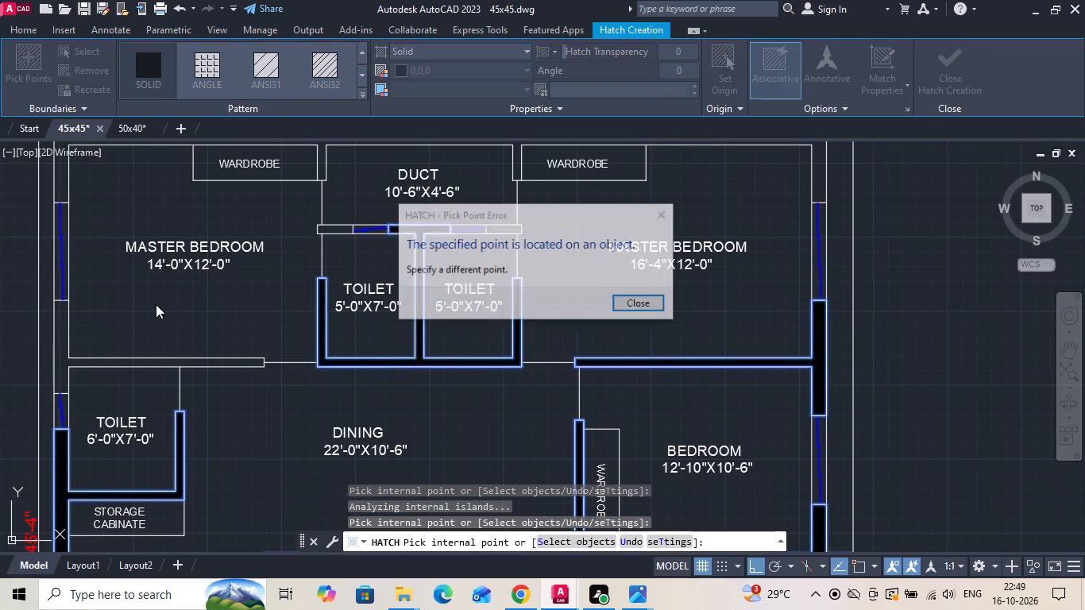
pyautogui.moveTo(156, 304); pyautogui.dragTo(205, 379, button='middle')
pyautogui.click(662, 216)
pyautogui.scroll(-1, 561, 361)
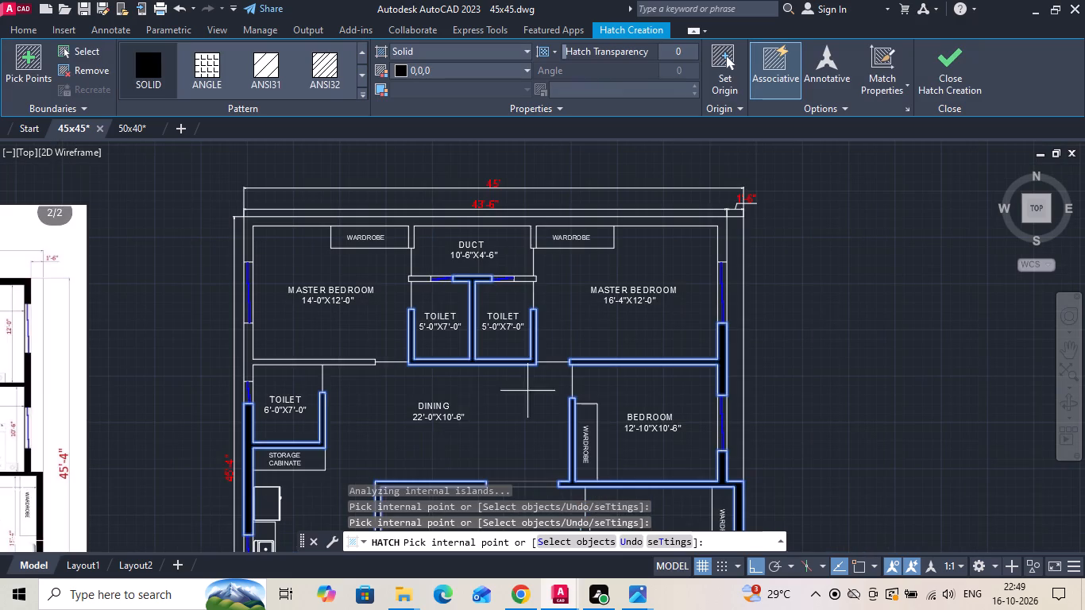
pyautogui.click(251, 357)
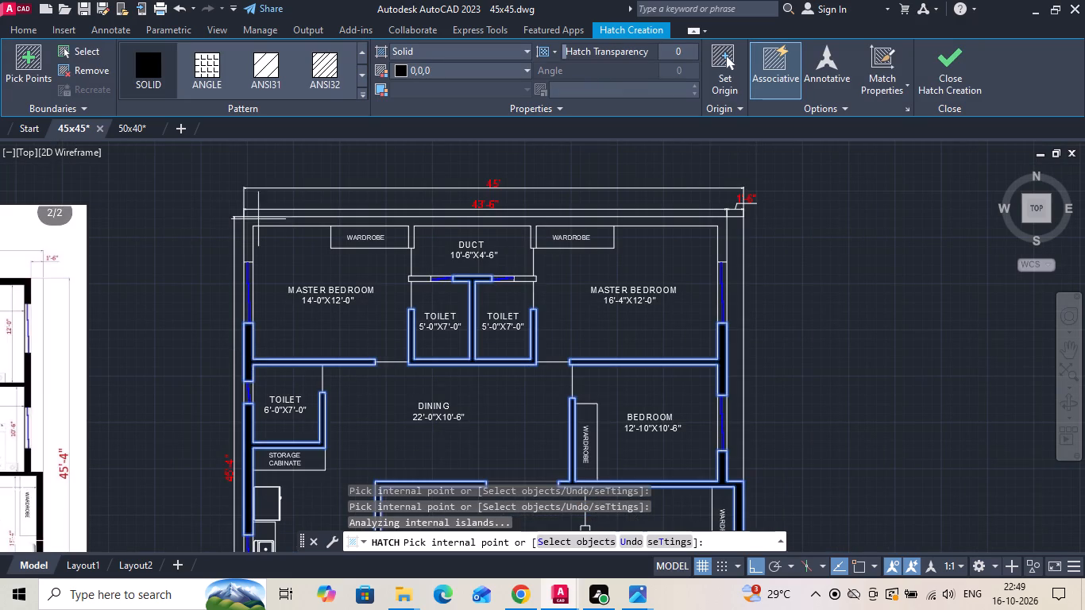
# Add the first floor's top outer wall and the short wall pieces at both ends of the duct-toilet wall to the hatch.
pyautogui.click(252, 227)
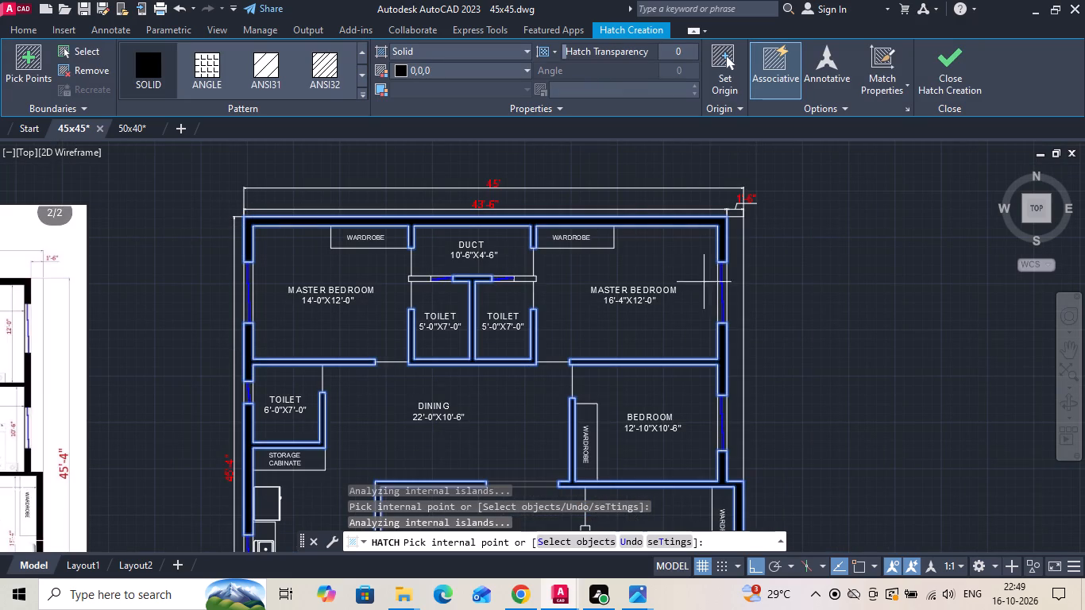
pyautogui.scroll(2, 506, 280)
pyautogui.click(546, 278)
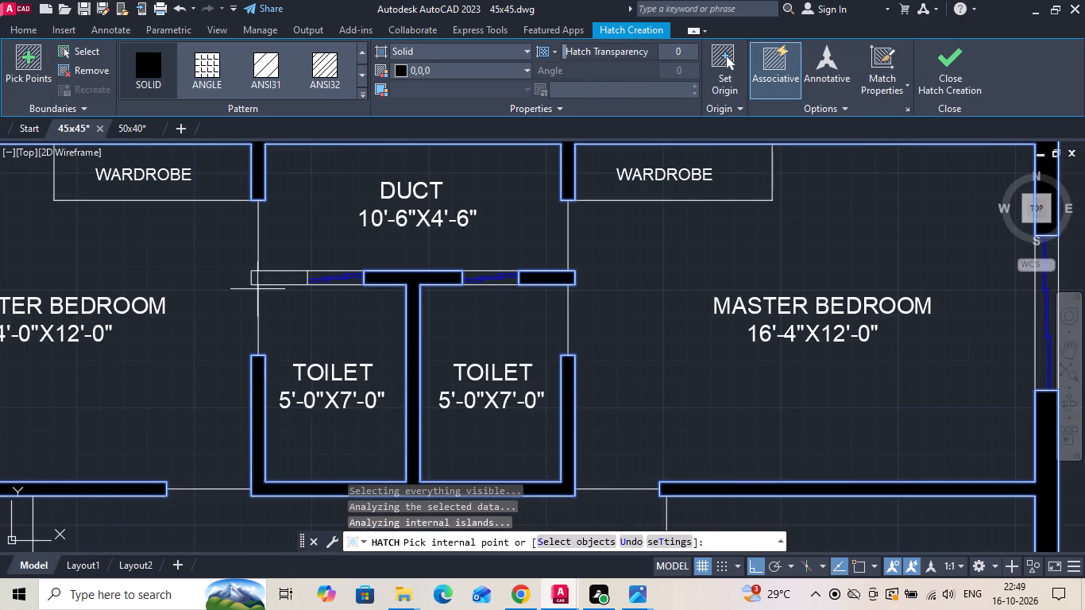
pyautogui.click(272, 275)
pyautogui.scroll(-2, 481, 203)
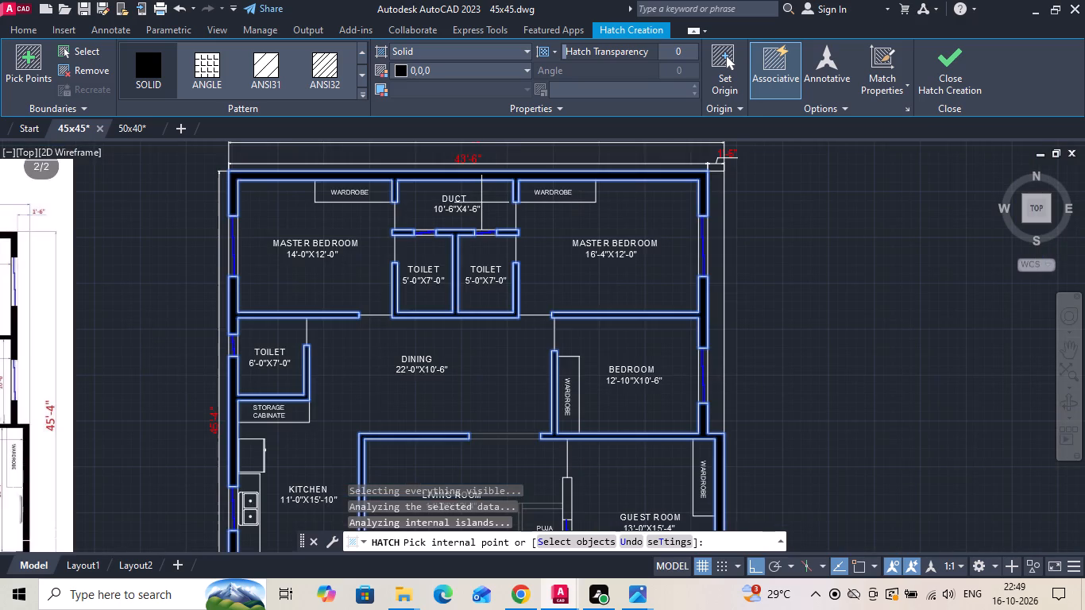
# Finish the solid black wall hatch on the first floor plan.
pyautogui.moveTo(516, 287); pyautogui.dragTo(531, 141, button='middle')
pyautogui.press('space')
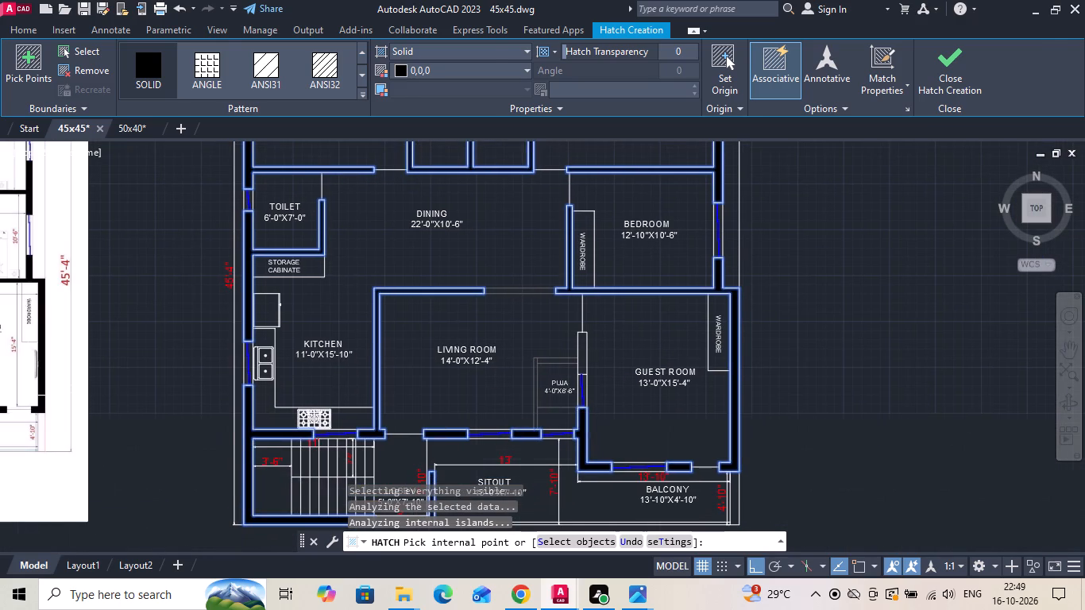
# Fill the ground floor's boundary walls below the lobby and around the parking with a solid grey (147,149,152) hatch.
pyautogui.scroll(-2, 624, 161)
pyautogui.scroll(1, 329, 231)
pyautogui.moveTo(168, 250); pyautogui.dragTo(397, 304, button='middle')
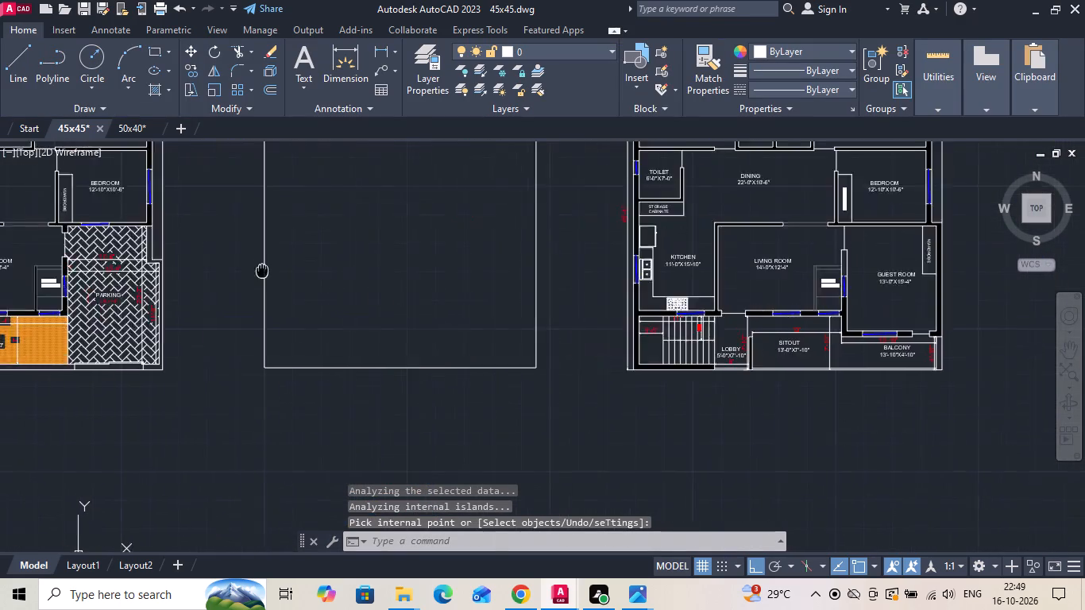
pyautogui.moveTo(397, 304); pyautogui.dragTo(481, 337, button='middle')
pyautogui.write('H')
pyautogui.press('space')
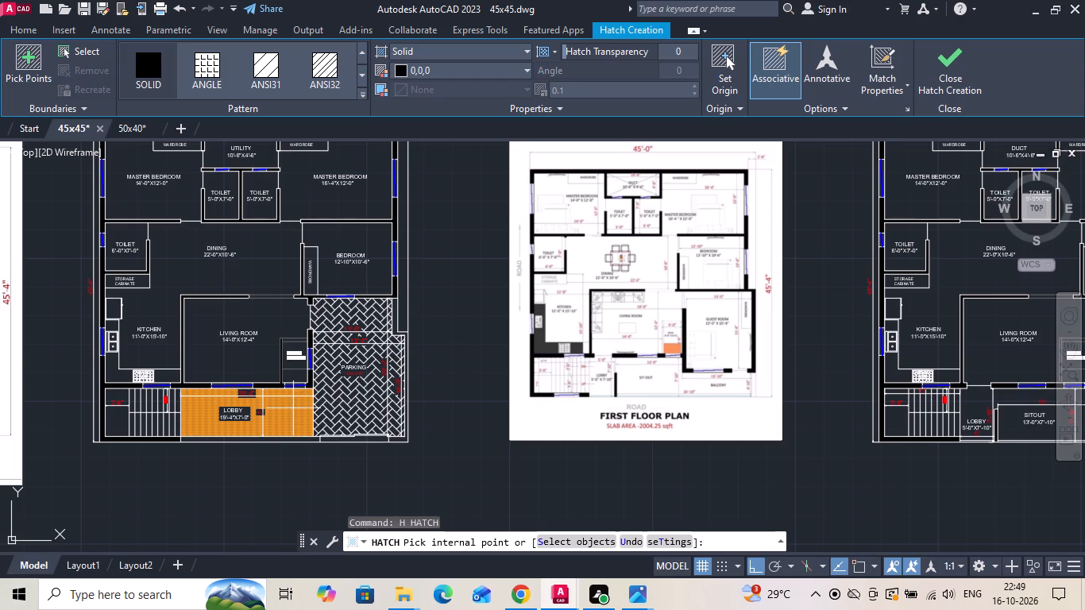
pyautogui.scroll(-1, 458, 417)
pyautogui.scroll(2, 77, 429)
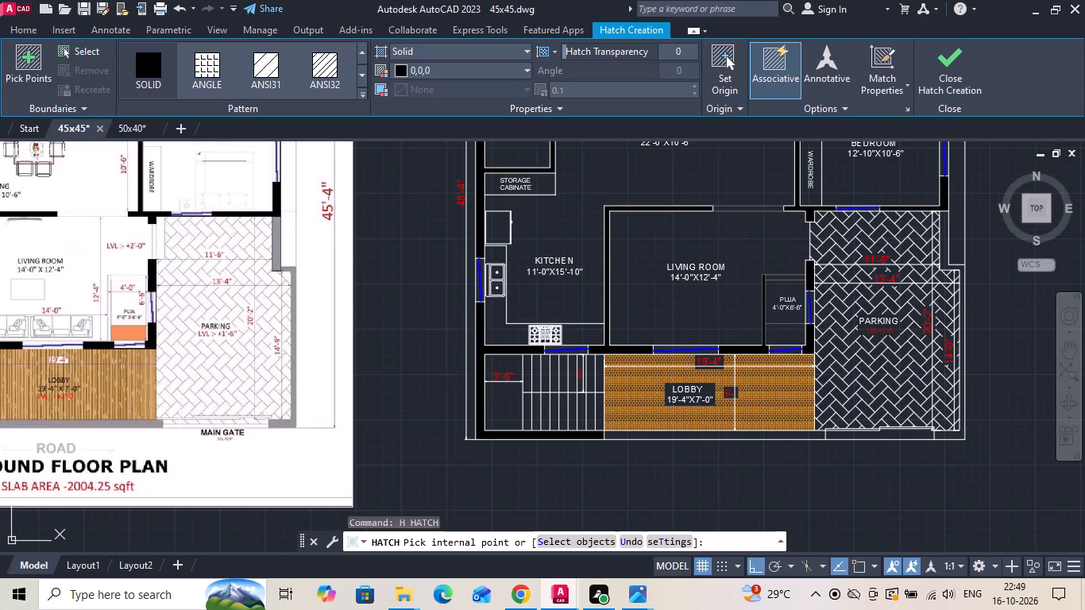
pyautogui.click(692, 436)
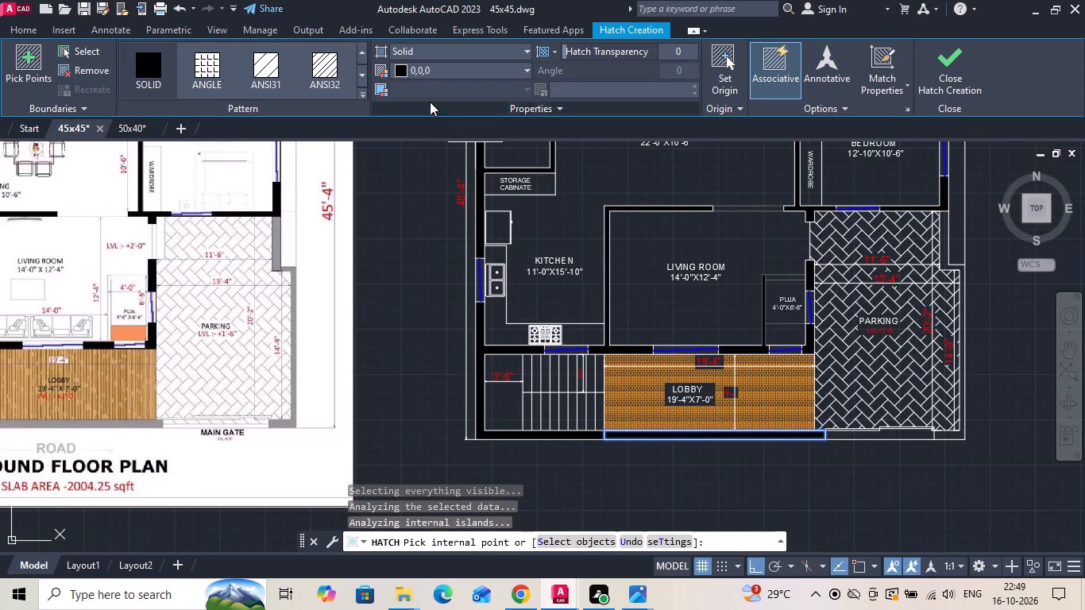
pyautogui.click(404, 69)
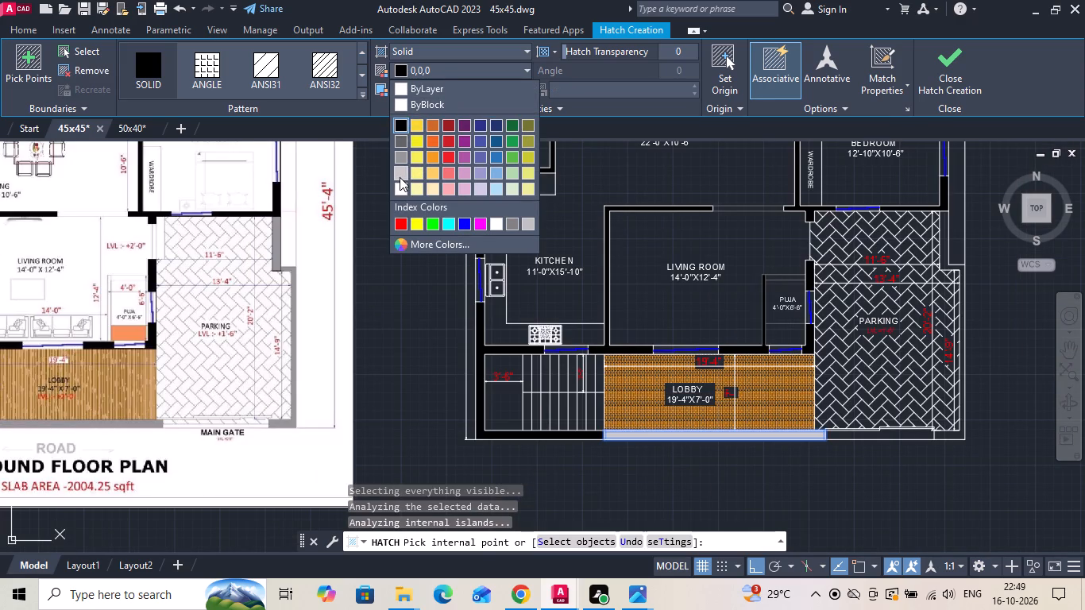
pyautogui.click(406, 158)
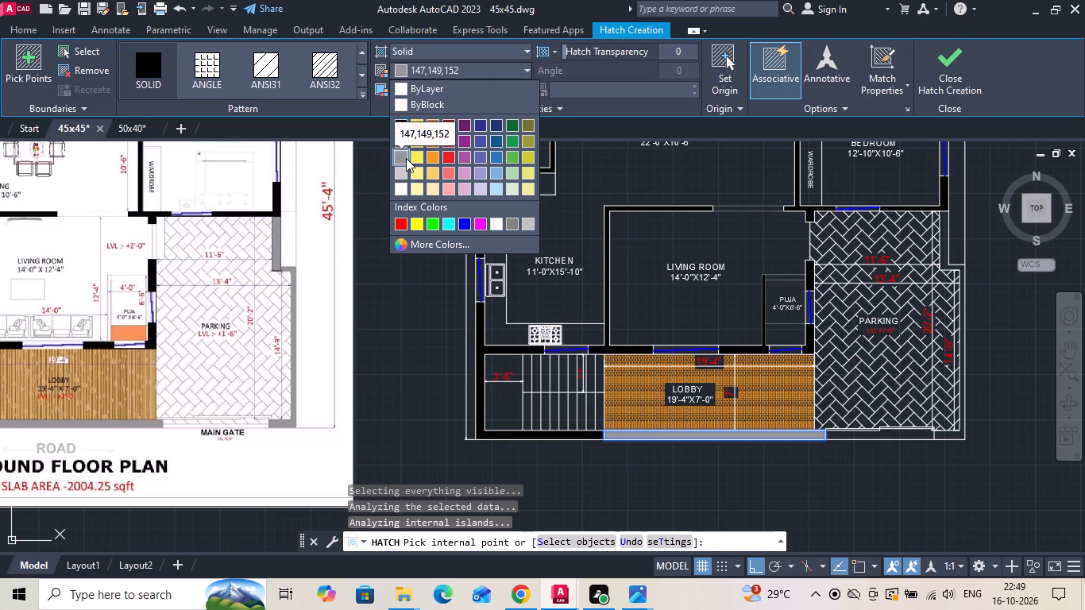
pyautogui.click(959, 437)
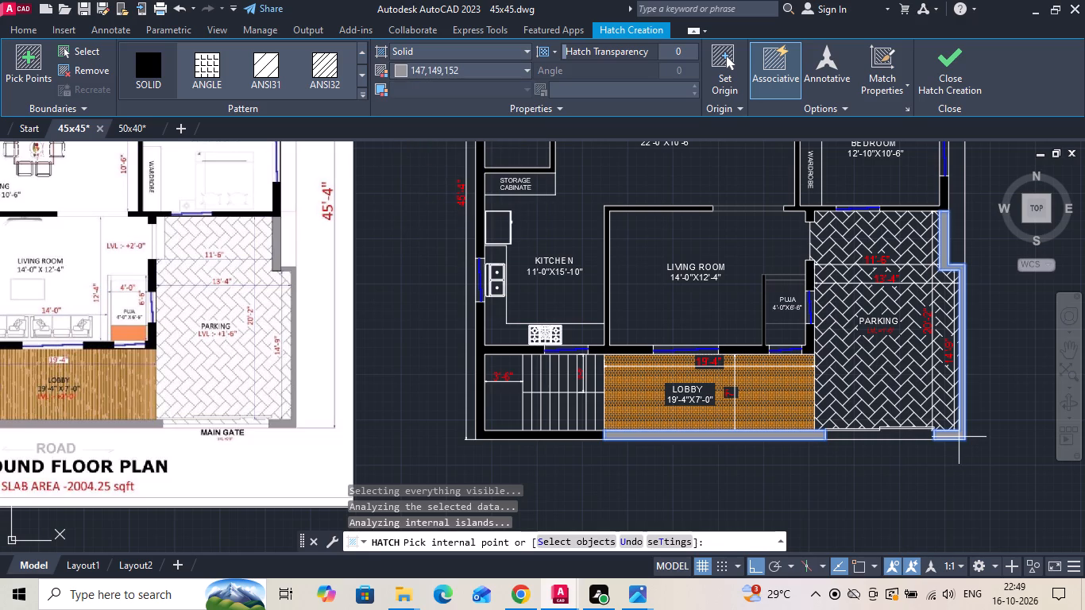
pyautogui.press('space')
# Save the drawing.
pyautogui.hotkey('ctrl', 's')
pyautogui.hotkey('ctrl', 's')
pyautogui.hotkey('ctrl', 's')
pyautogui.hotkey('ctrl', 's')
pyautogui.hotkey('ctrl', 's')
pyautogui.hotkey('ctrl', 's')
pyautogui.hotkey('ctrl', 's')
pyautogui.hotkey('ctrl', 's')
pyautogui.hotkey('ctrl', 's')
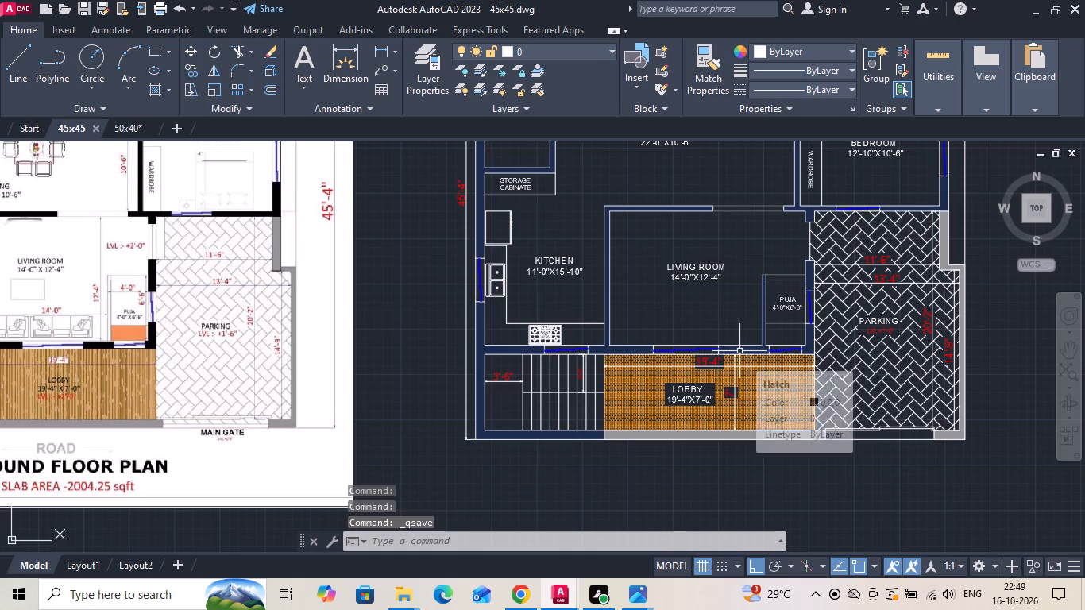
# Delete the ground floor's existing solid black wall hatch, which also fills the puja partition.
pyautogui.scroll(2, 767, 276)
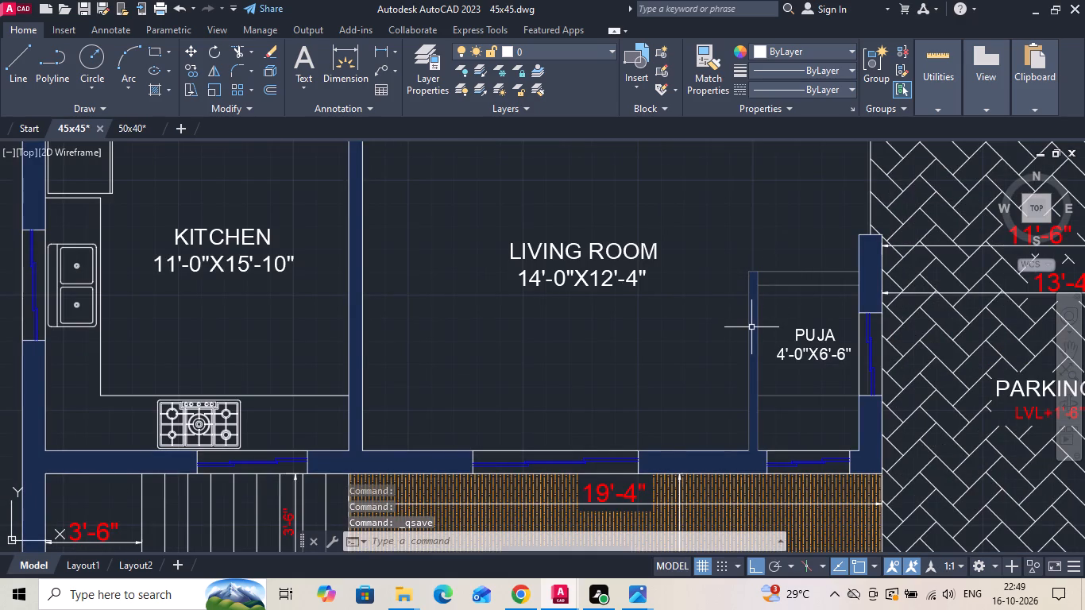
pyautogui.click(751, 327)
pyautogui.press('Delete')
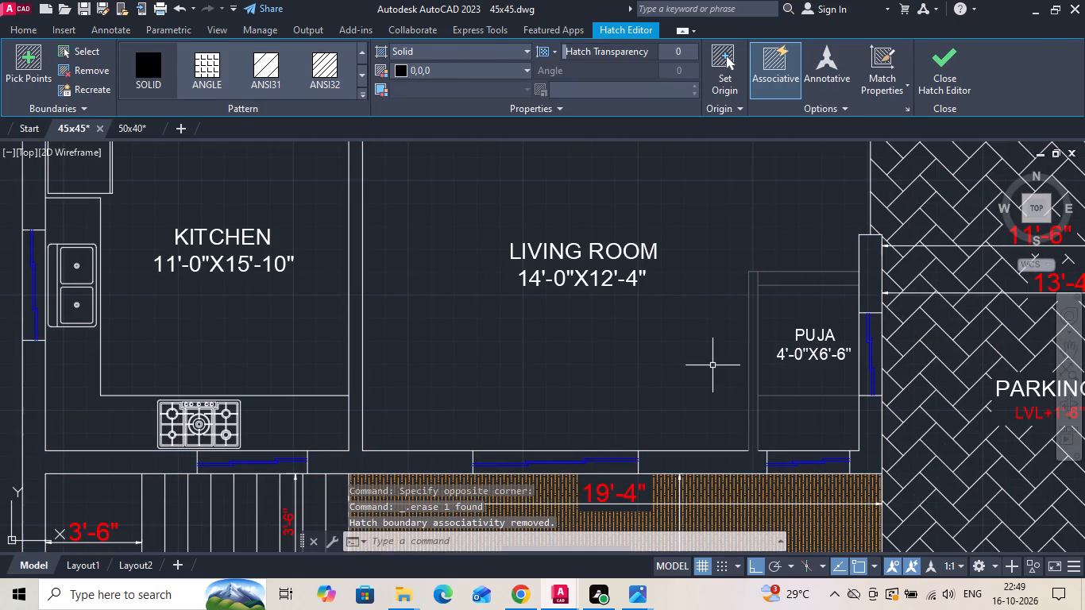
# Close the living room's lower wall line across the puja partition: extend it, erase the puja segment, and fillet it to the puja's outer wall.
pyautogui.write('EX')
pyautogui.press('space')
pyautogui.click(725, 446)
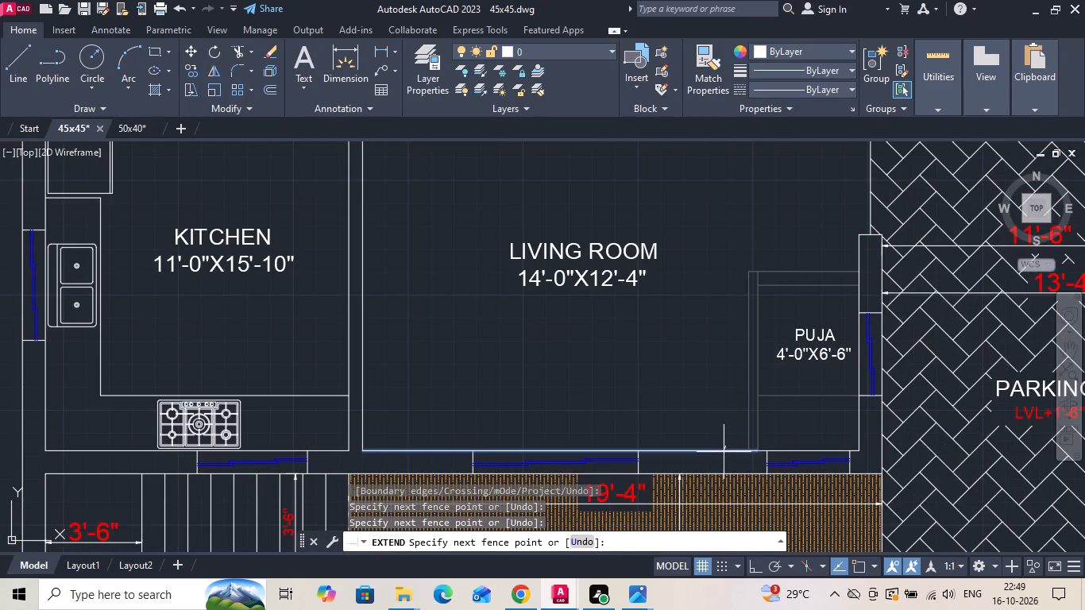
pyautogui.click(724, 452)
pyautogui.press('Escape')
pyautogui.click(792, 451)
pyautogui.press('Delete')
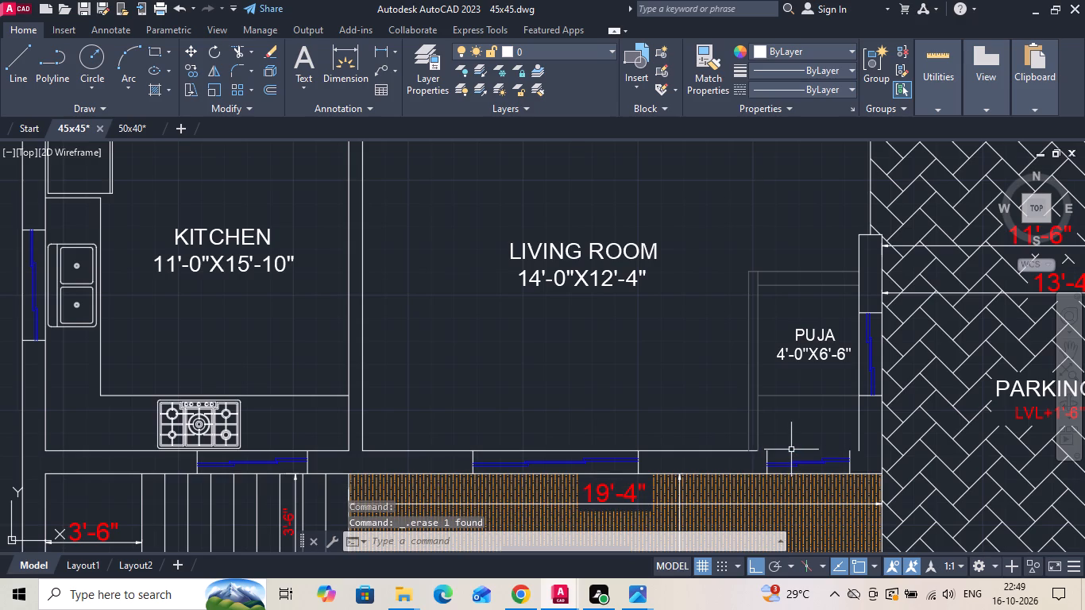
pyautogui.write('F')
pyautogui.press('space')
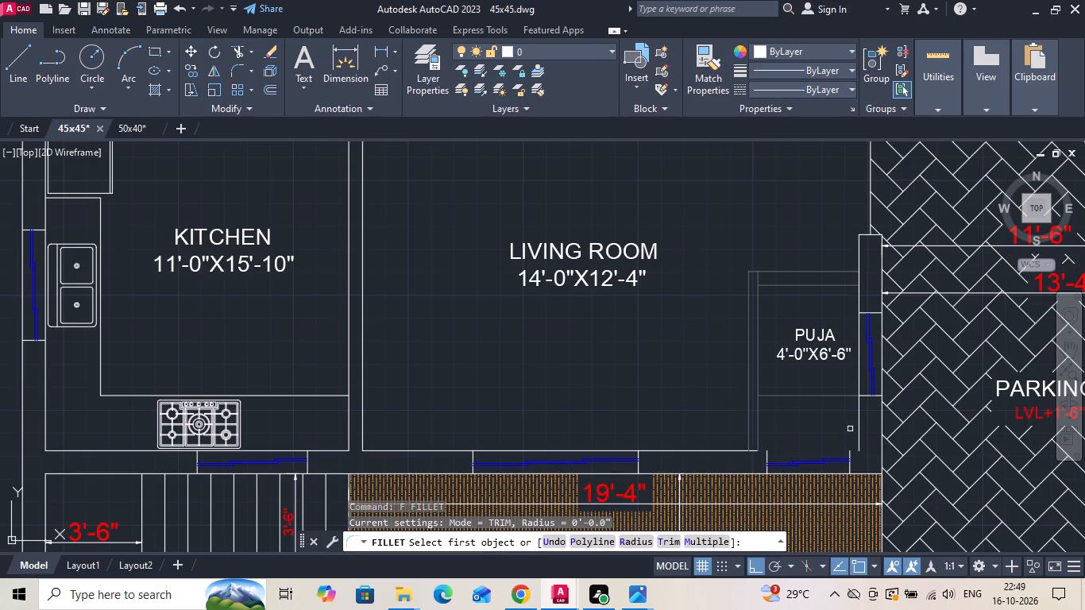
pyautogui.click(859, 437)
pyautogui.click(737, 450)
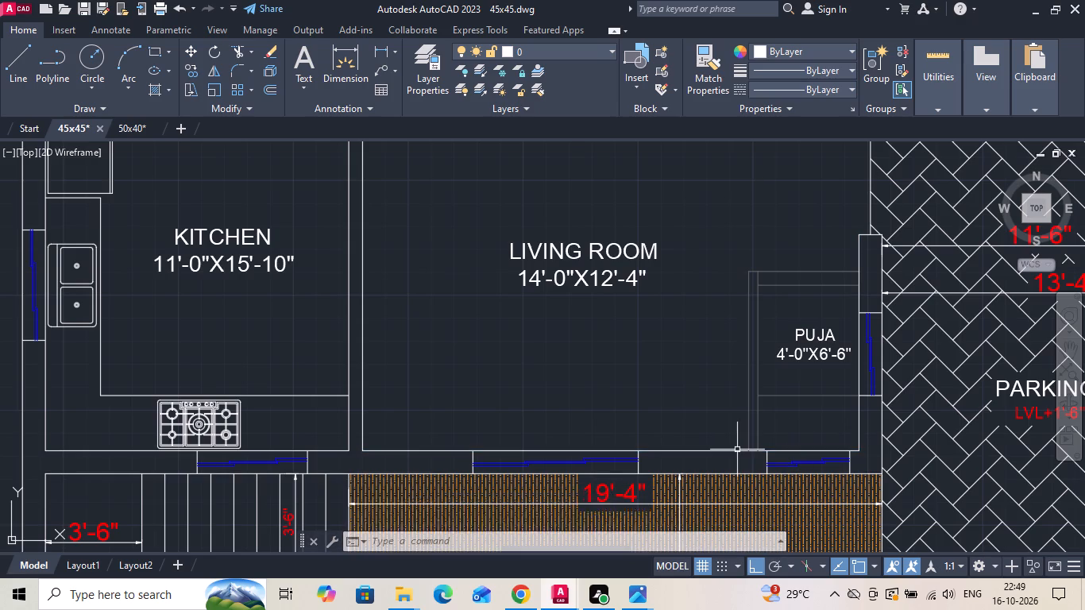
pyautogui.press('Escape')
# Fill the ground floor's lower living room walls, puja outer wall pieces and kitchen-living wall with a new solid black (0,0,0) hatch.
pyautogui.write('H')
pyautogui.press('space')
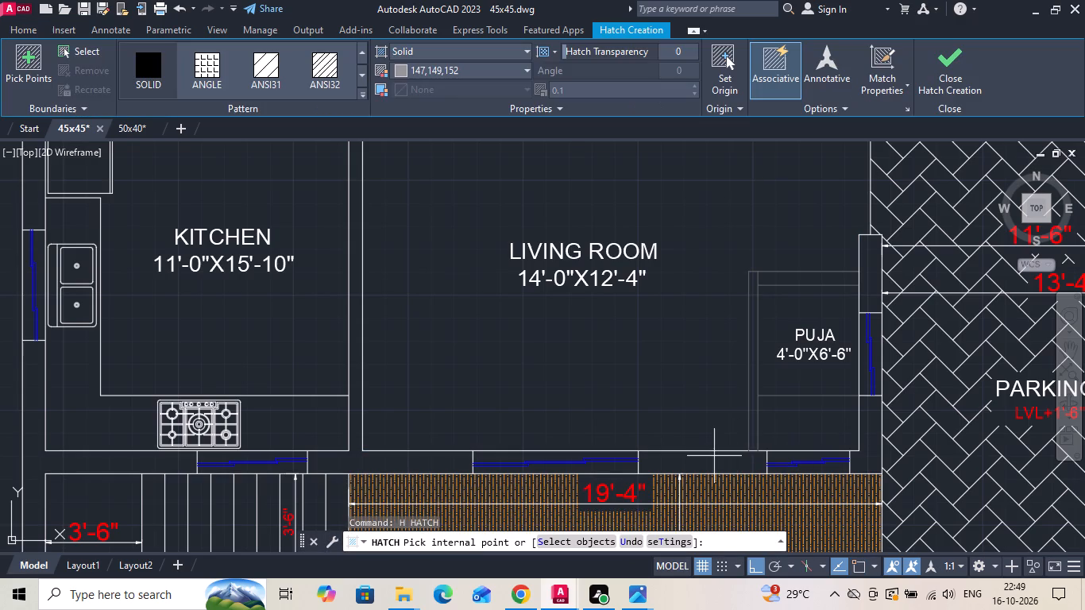
pyautogui.click(714, 456)
pyautogui.click(161, 79)
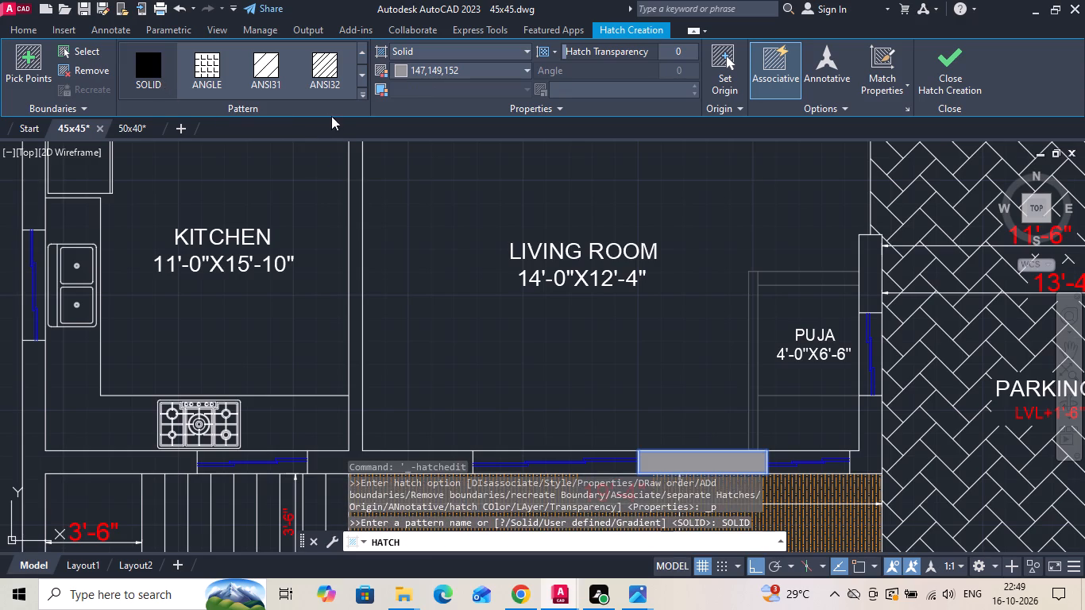
pyautogui.click(404, 72)
pyautogui.click(405, 124)
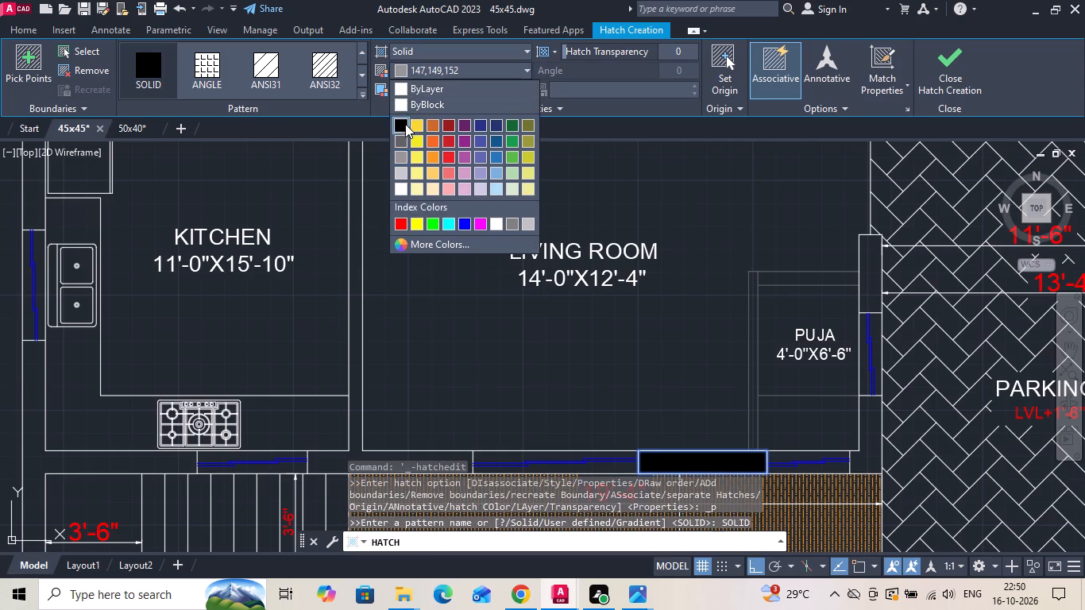
pyautogui.click(867, 288)
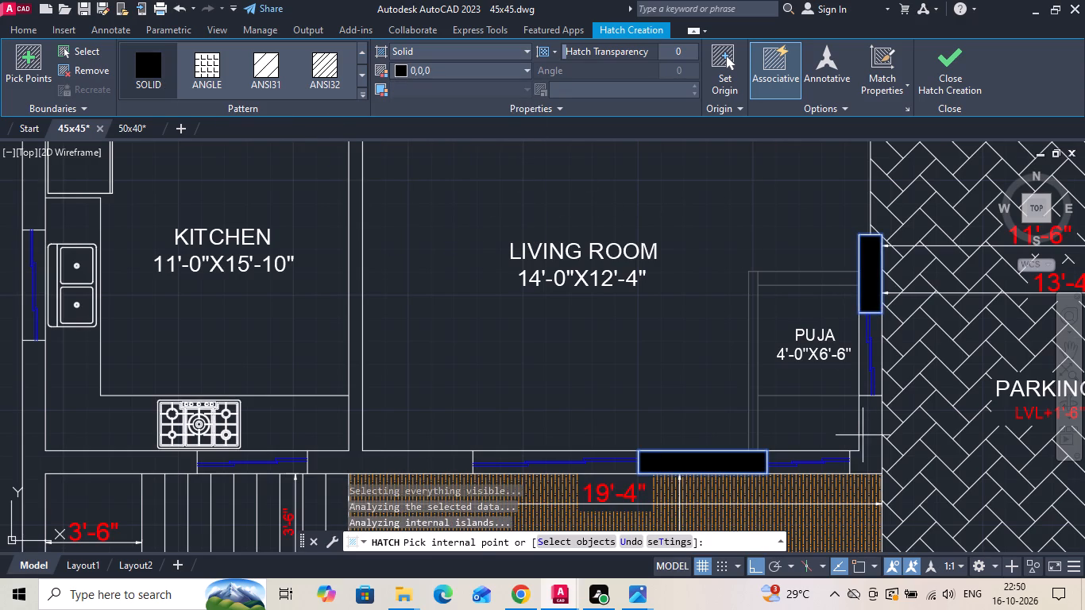
pyautogui.click(867, 442)
pyautogui.click(395, 460)
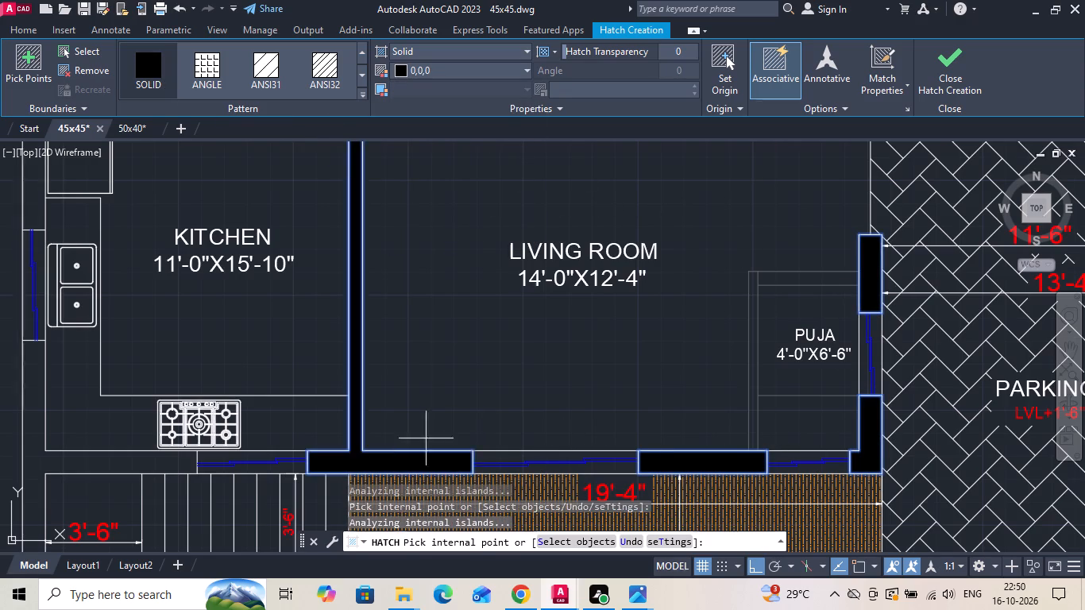
# Add the ground floor's staircase, kitchen outer, 6'-0"x7'-0" toilet and bedroom walls to the solid black hatch.
pyautogui.scroll(-2, 501, 380)
pyautogui.click(321, 411)
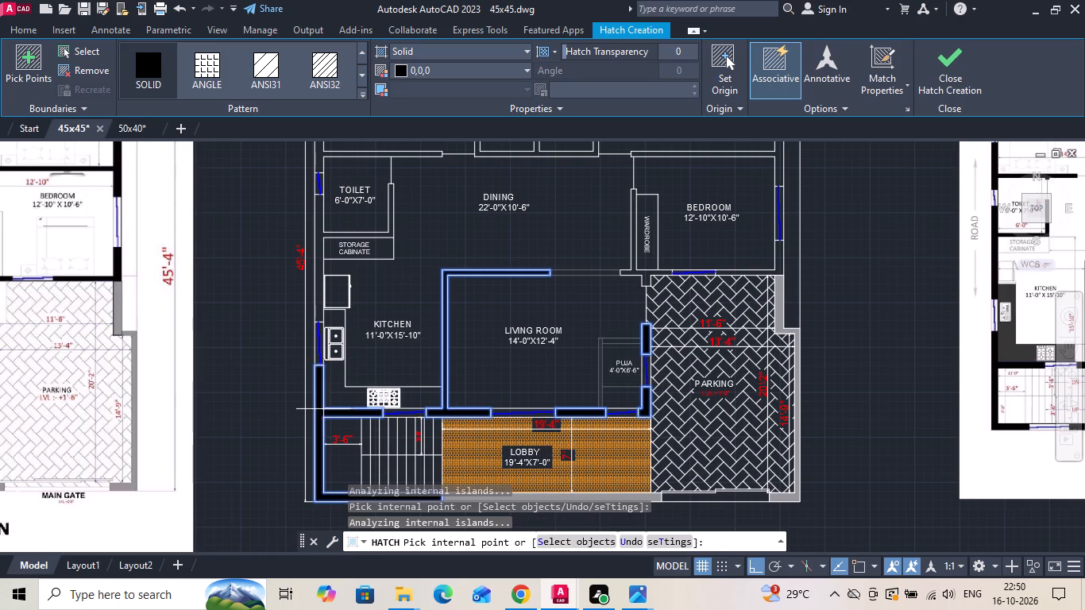
pyautogui.click(319, 266)
pyautogui.moveTo(322, 266); pyautogui.dragTo(342, 423, button='middle')
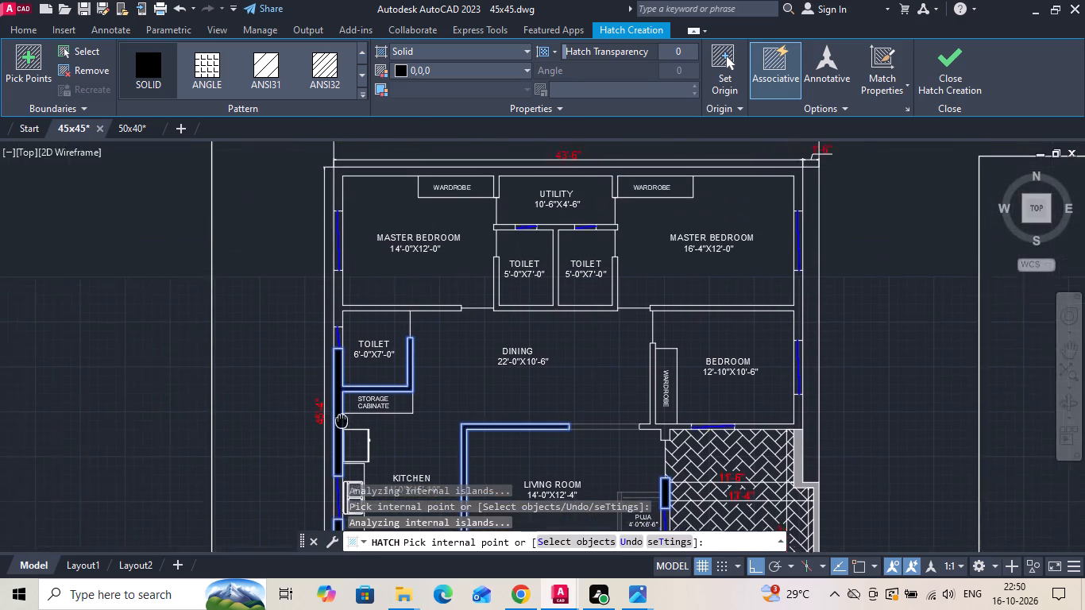
pyautogui.moveTo(342, 423); pyautogui.dragTo(343, 426, button='middle')
pyautogui.scroll(1, 678, 442)
pyautogui.click(659, 432)
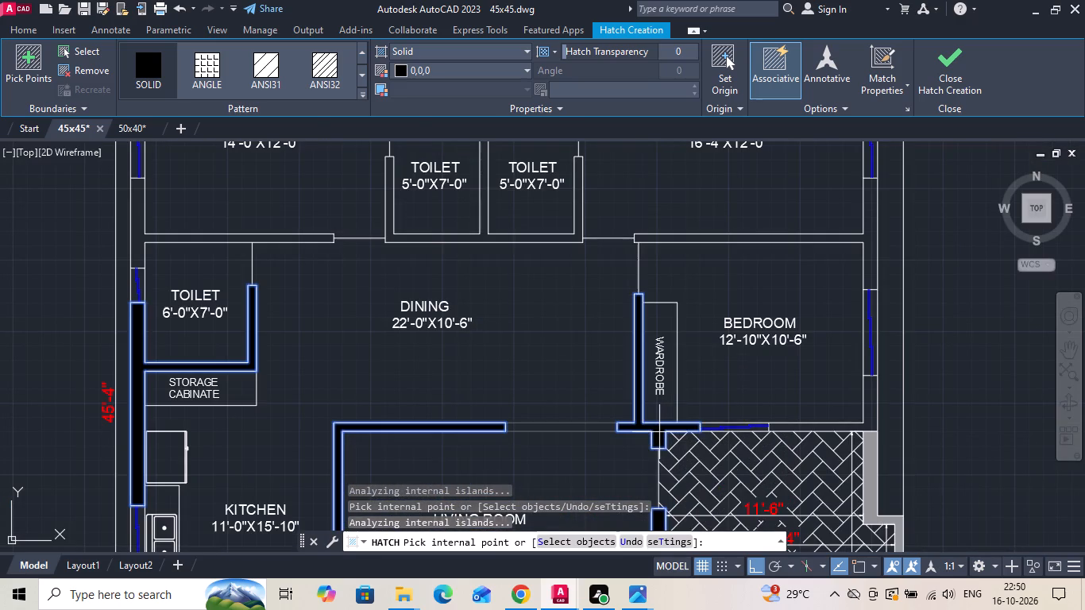
pyautogui.click(860, 427)
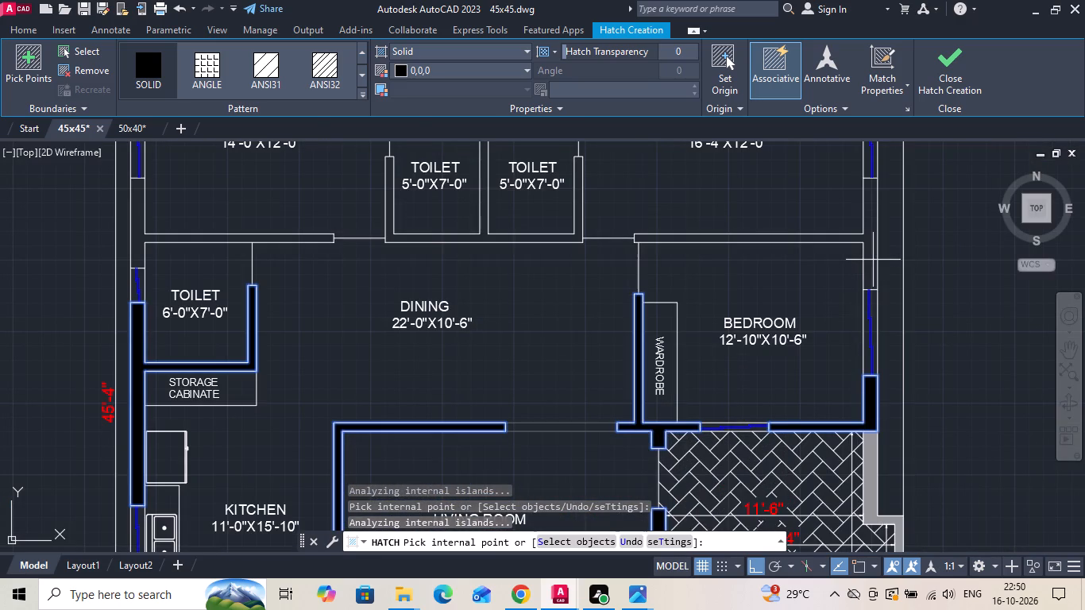
pyautogui.click(873, 260)
# Add the ground floor's twin toilet, utility, 14'-0"x12'-0" master bedroom and top outer walls to the solid black hatch.
pyautogui.moveTo(828, 239); pyautogui.dragTo(840, 415, button='middle')
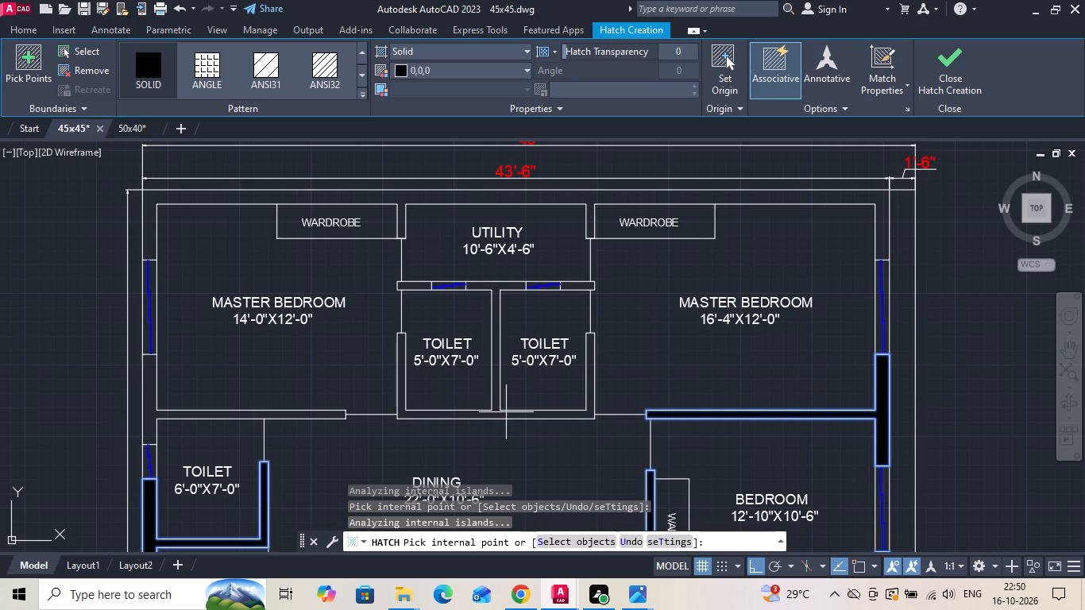
pyautogui.click(505, 415)
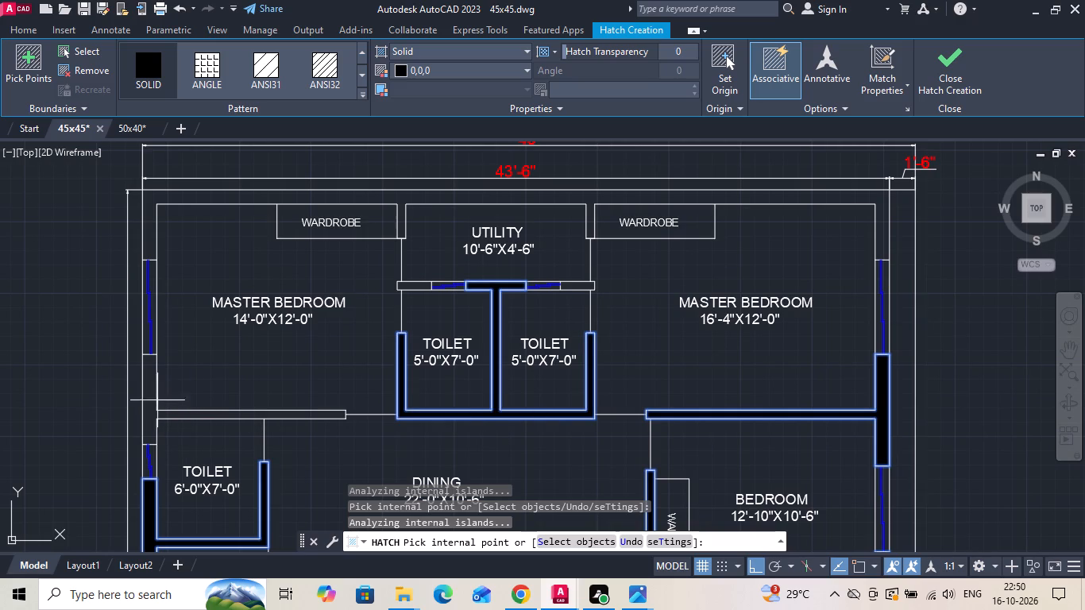
pyautogui.click(152, 391)
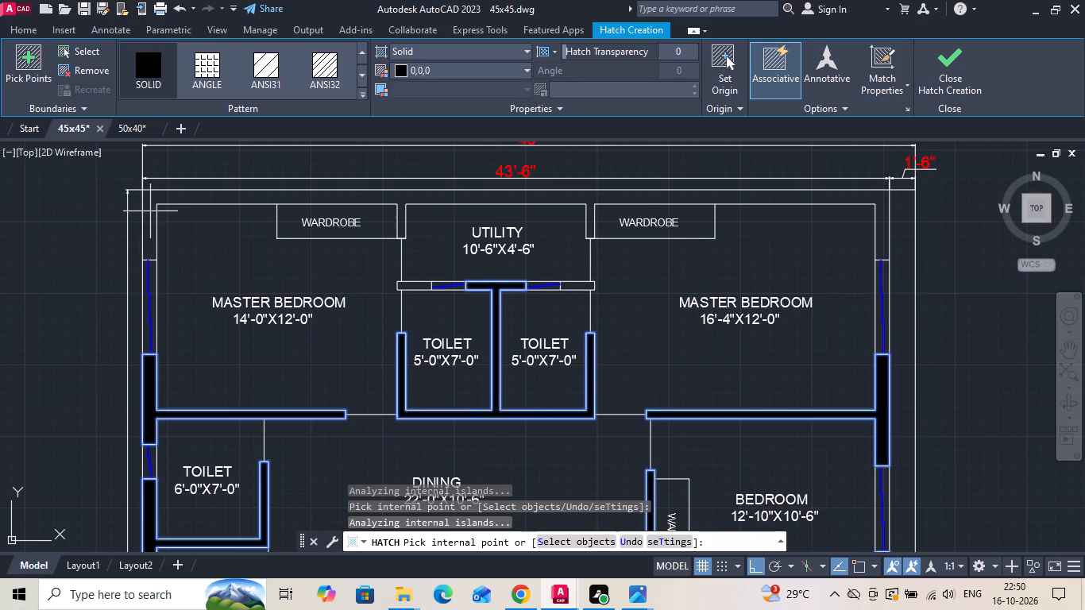
pyautogui.click(150, 211)
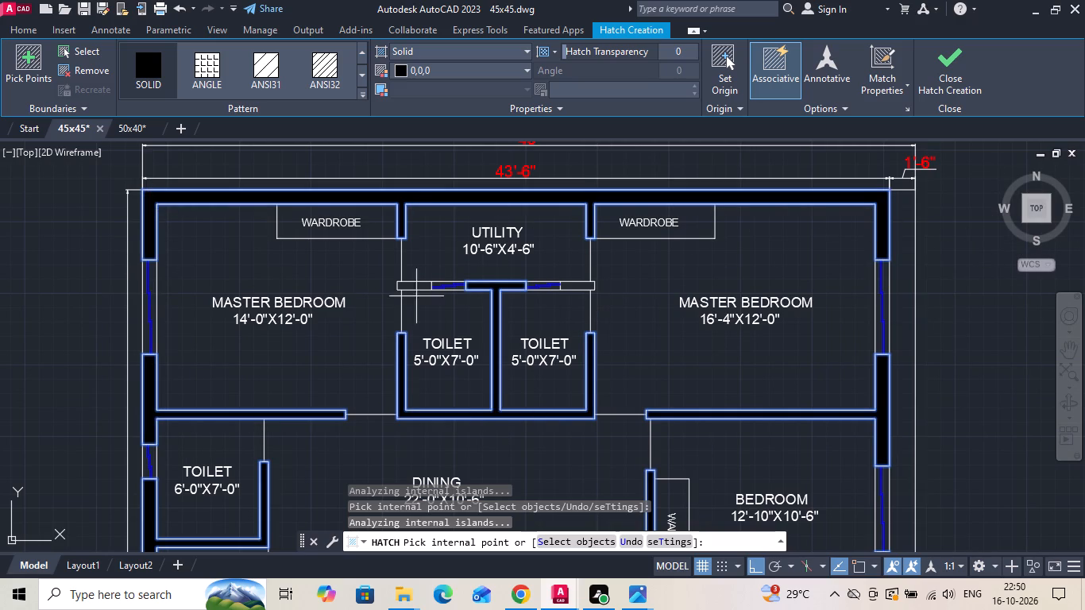
pyautogui.scroll(1, 400, 283)
pyautogui.click(410, 284)
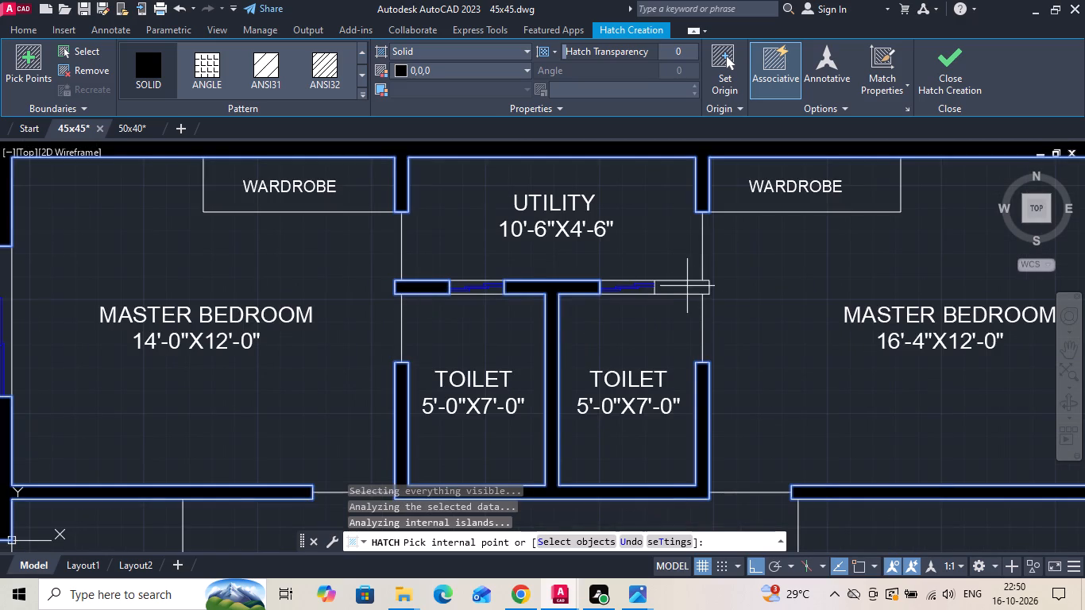
pyautogui.click(682, 285)
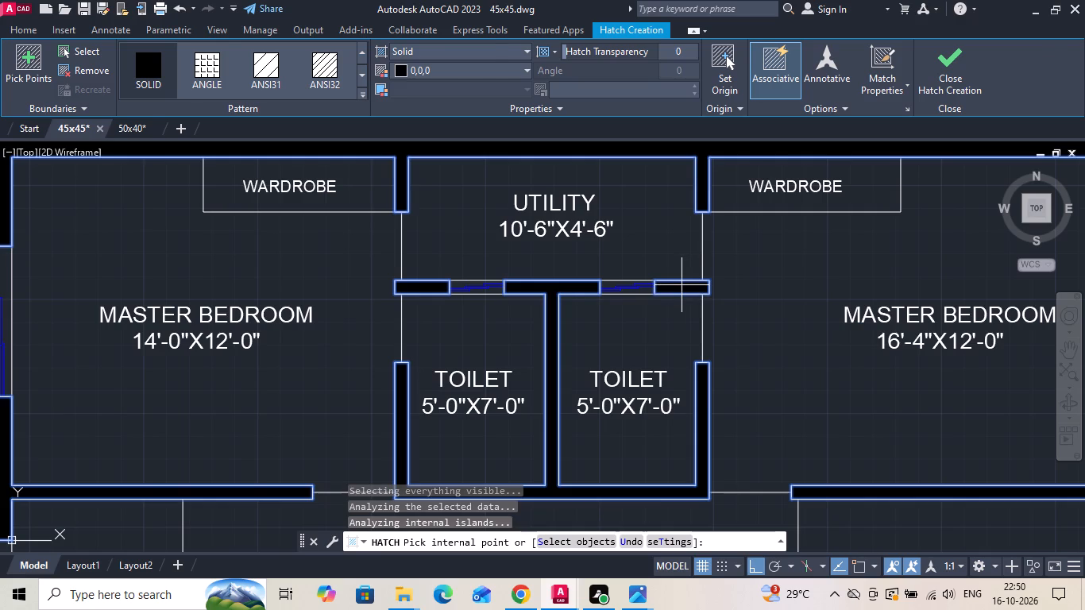
# End the hatch and save the drawing.
pyautogui.hotkey('ctrl', 's')
pyautogui.scroll(-2, 582, 285)
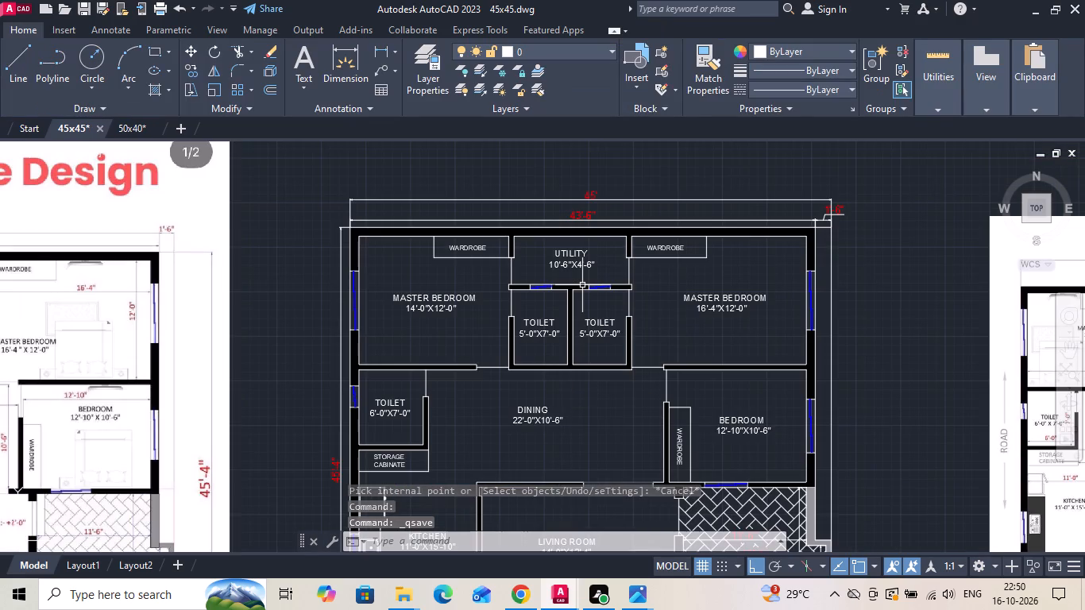
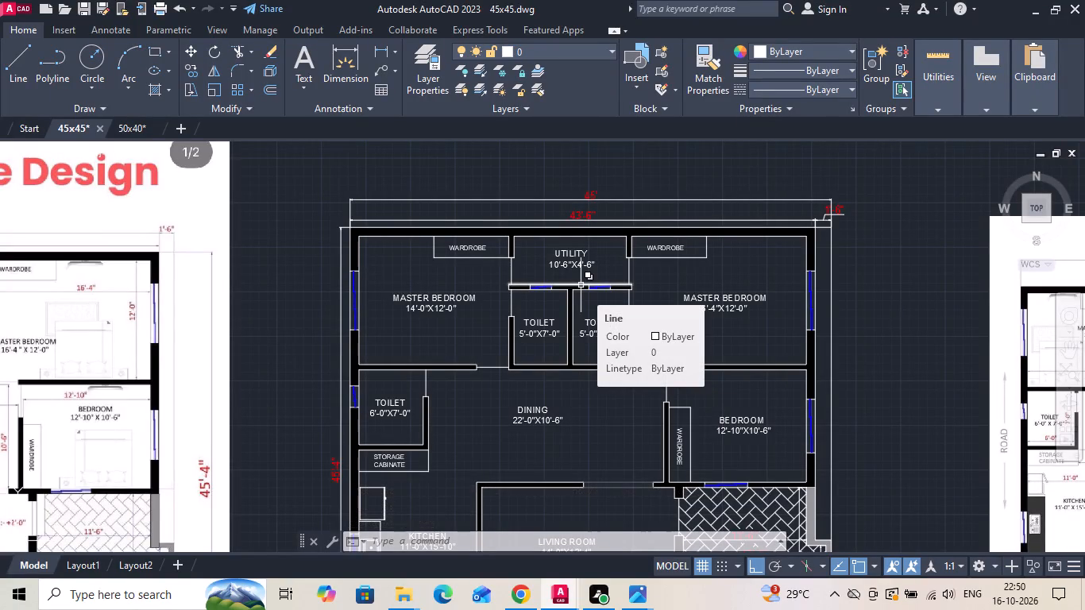
# Save the drawing.
pyautogui.hotkey('ctrl', 's')
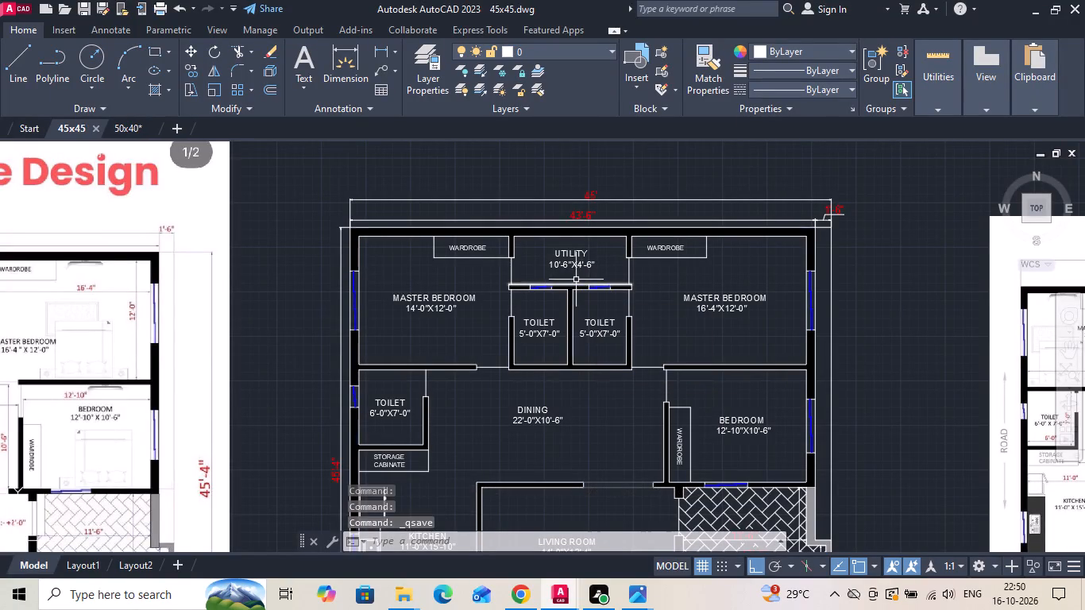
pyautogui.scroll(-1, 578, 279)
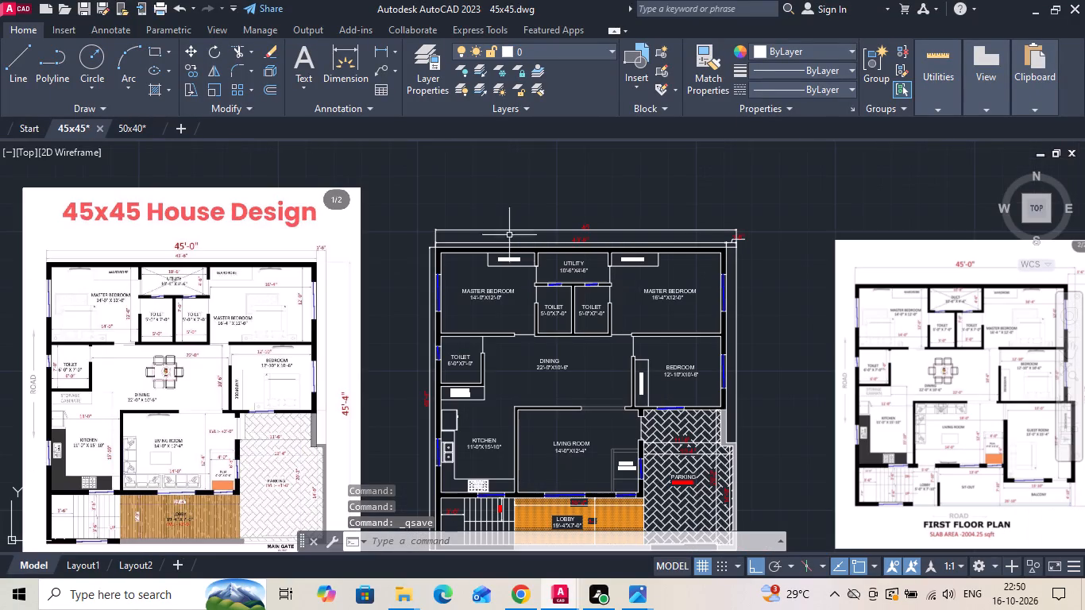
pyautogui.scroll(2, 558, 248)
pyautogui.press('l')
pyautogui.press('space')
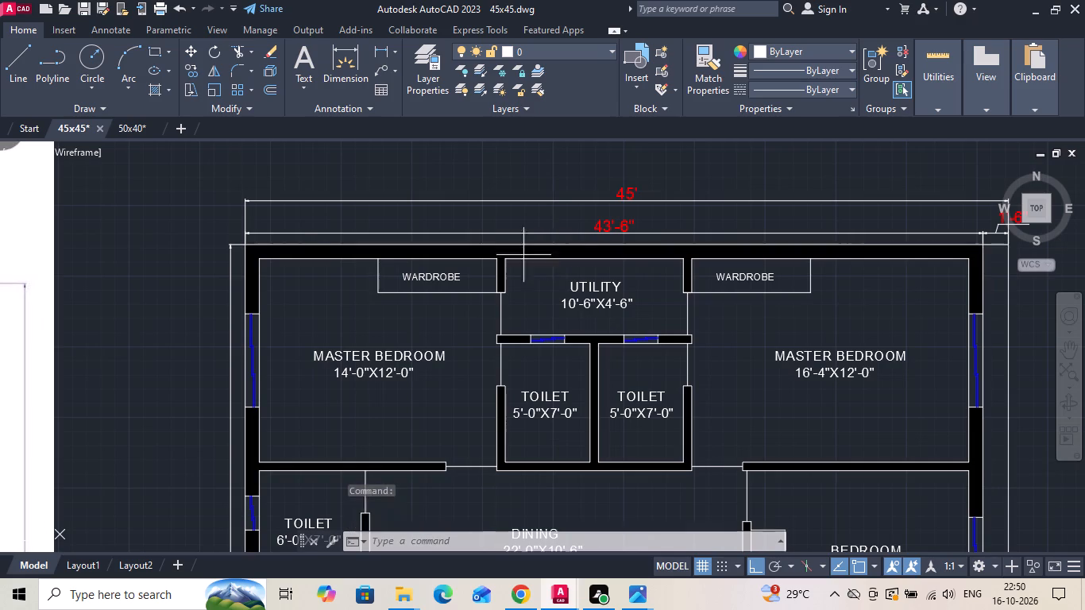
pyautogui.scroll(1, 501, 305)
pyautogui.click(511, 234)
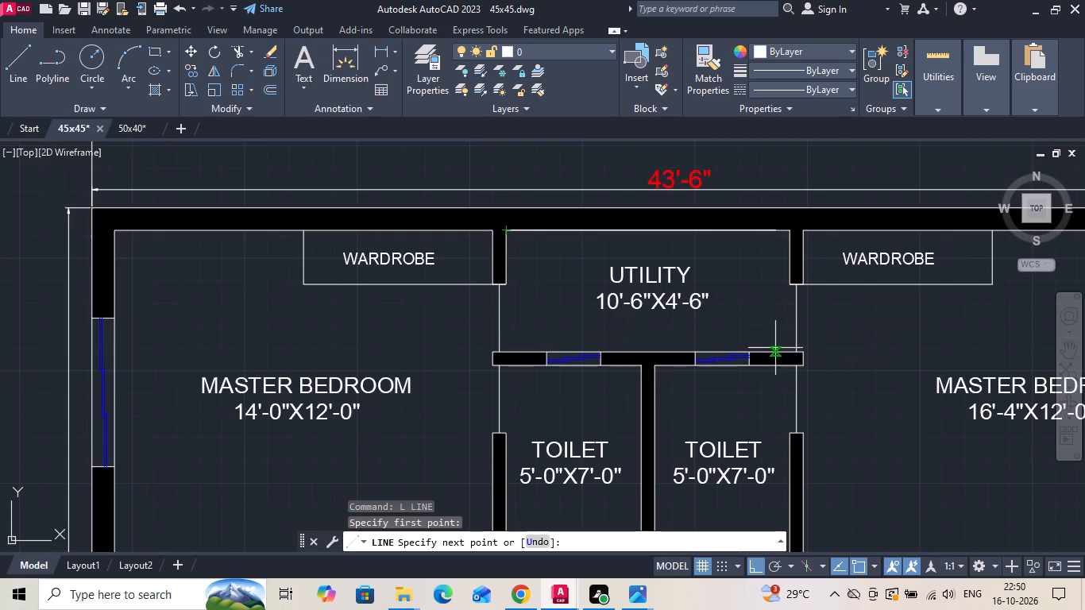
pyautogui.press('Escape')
# Save the drawing again.
pyautogui.hotkey('ctrl', 's')
# Examine the utility, toilet and master bedroom area of the ground floor reference image and compare it with the drawn plan.
pyautogui.scroll(-3, 616, 308)
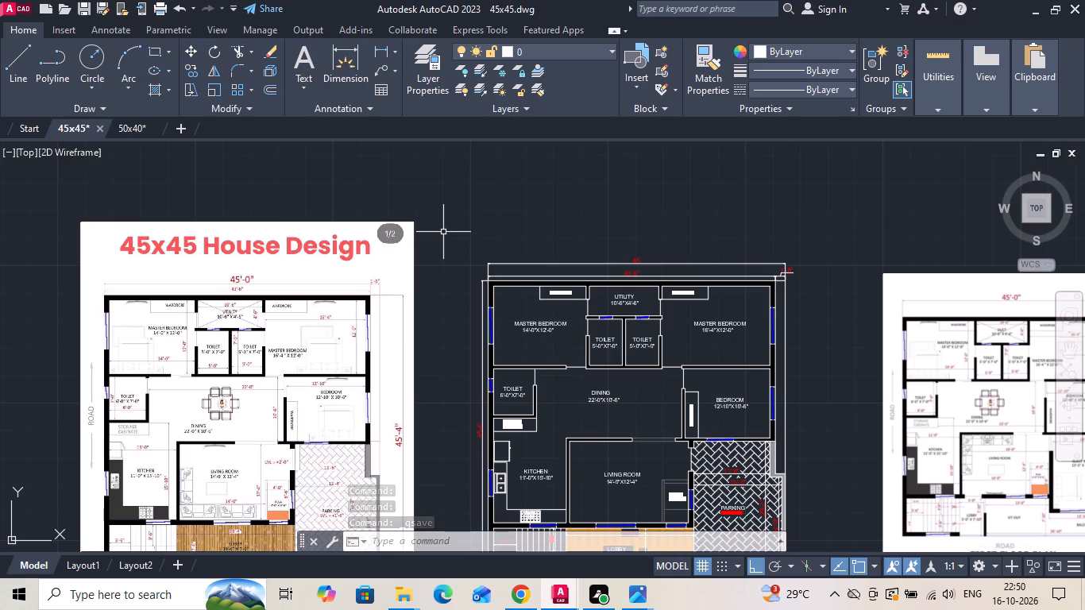
pyautogui.scroll(3, 153, 384)
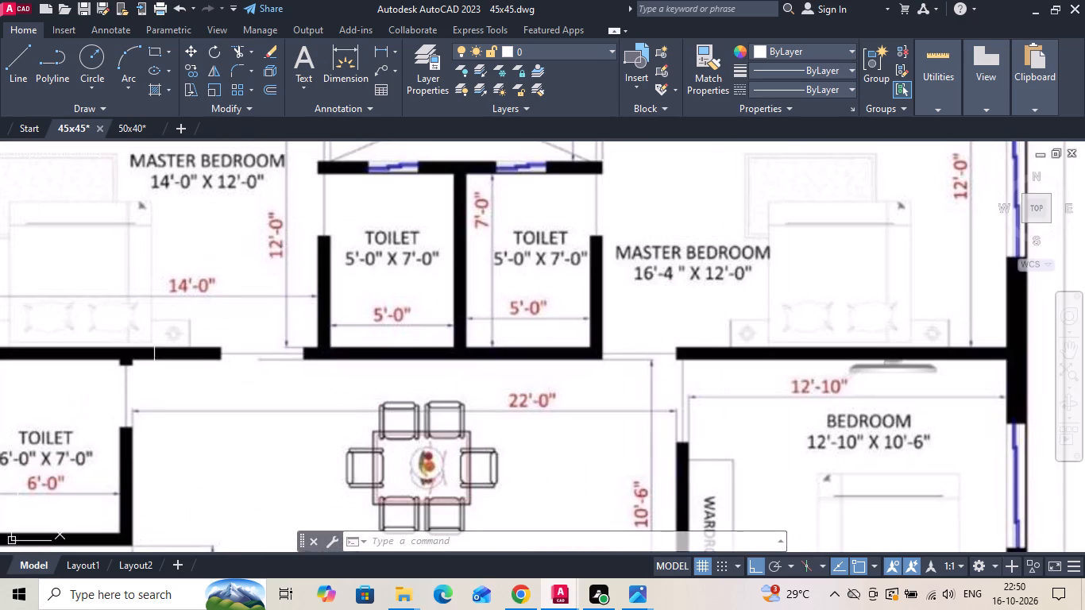
pyautogui.scroll(-2, 598, 358)
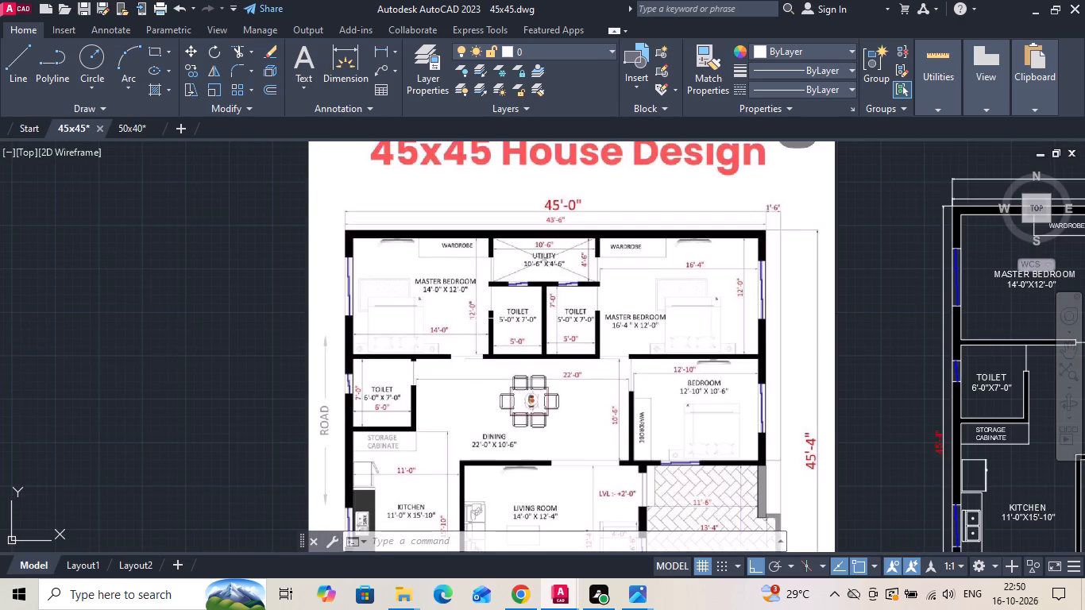
pyautogui.scroll(2, 471, 304)
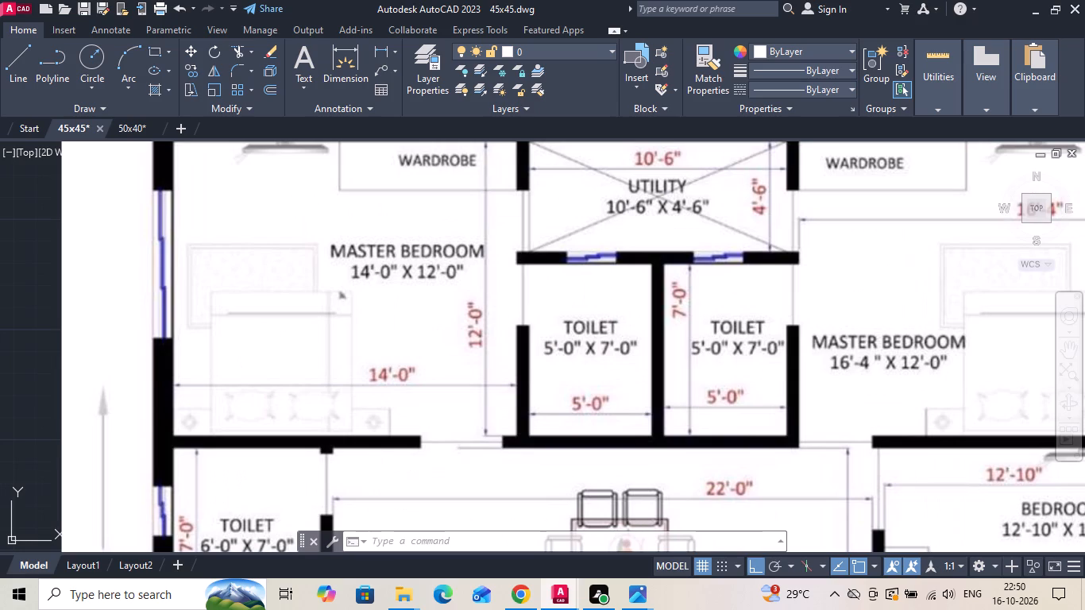
pyautogui.scroll(-1, 319, 343)
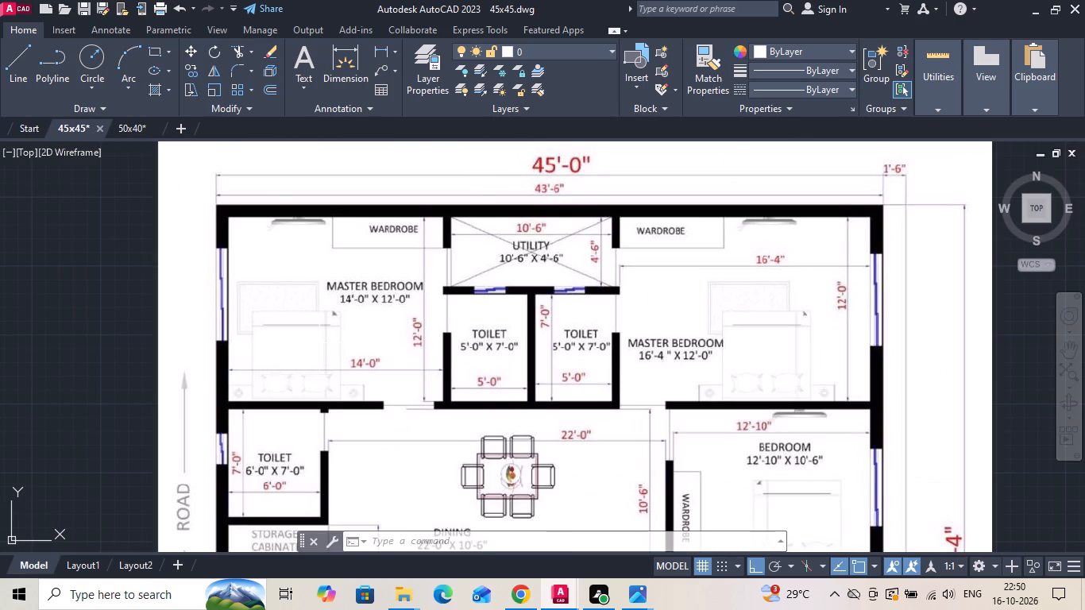
pyautogui.scroll(-1, 319, 306)
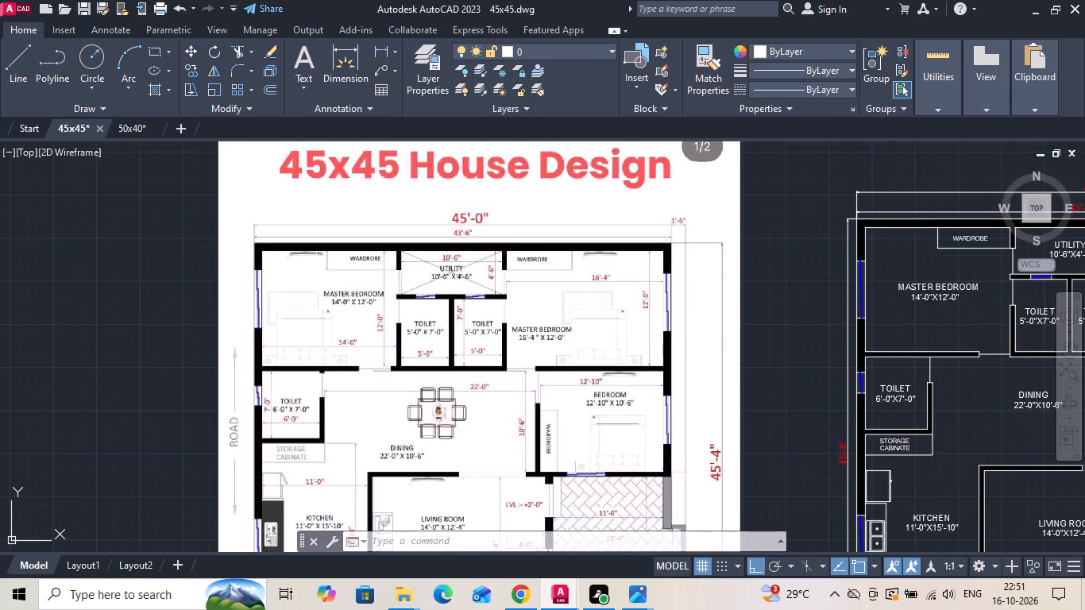
pyautogui.scroll(-2, 319, 271)
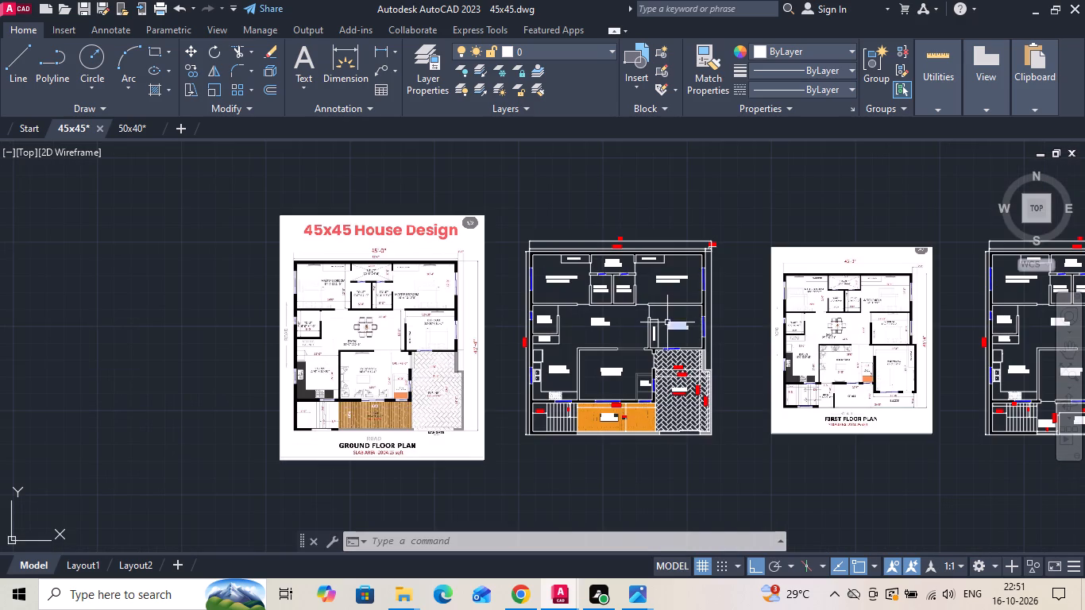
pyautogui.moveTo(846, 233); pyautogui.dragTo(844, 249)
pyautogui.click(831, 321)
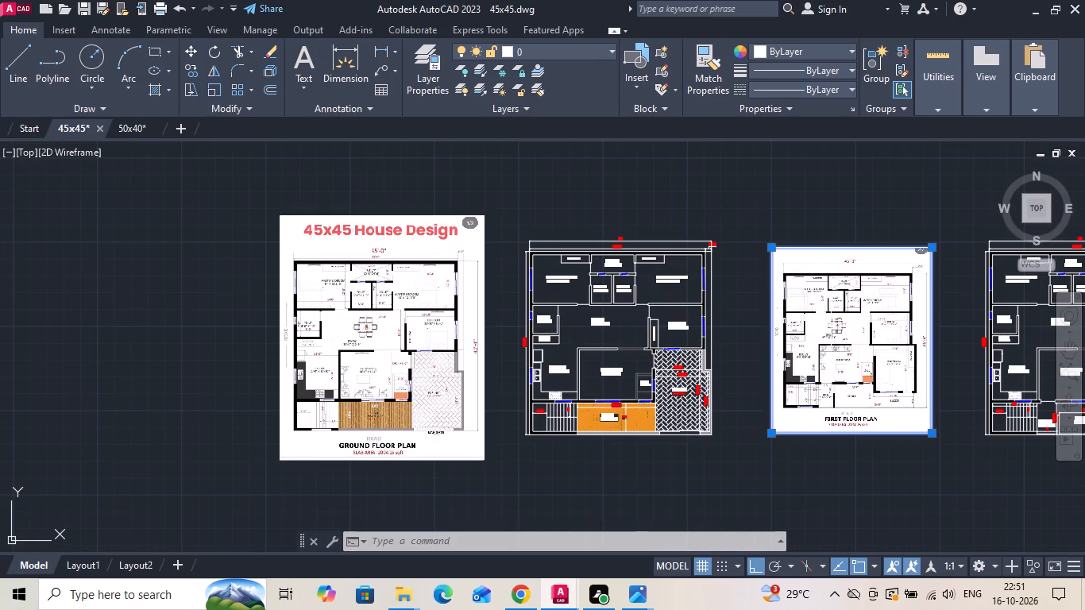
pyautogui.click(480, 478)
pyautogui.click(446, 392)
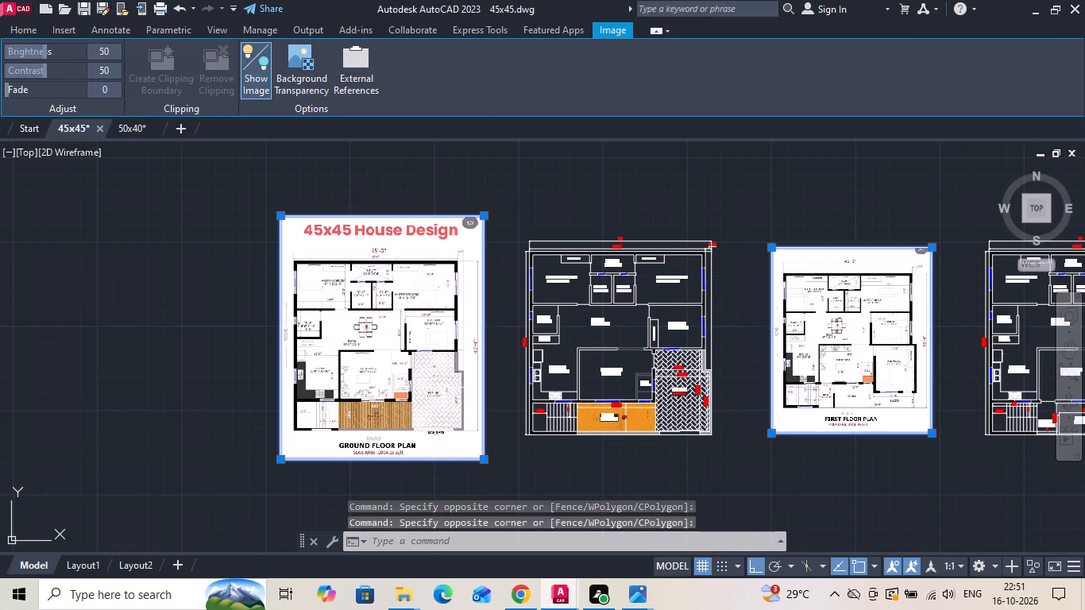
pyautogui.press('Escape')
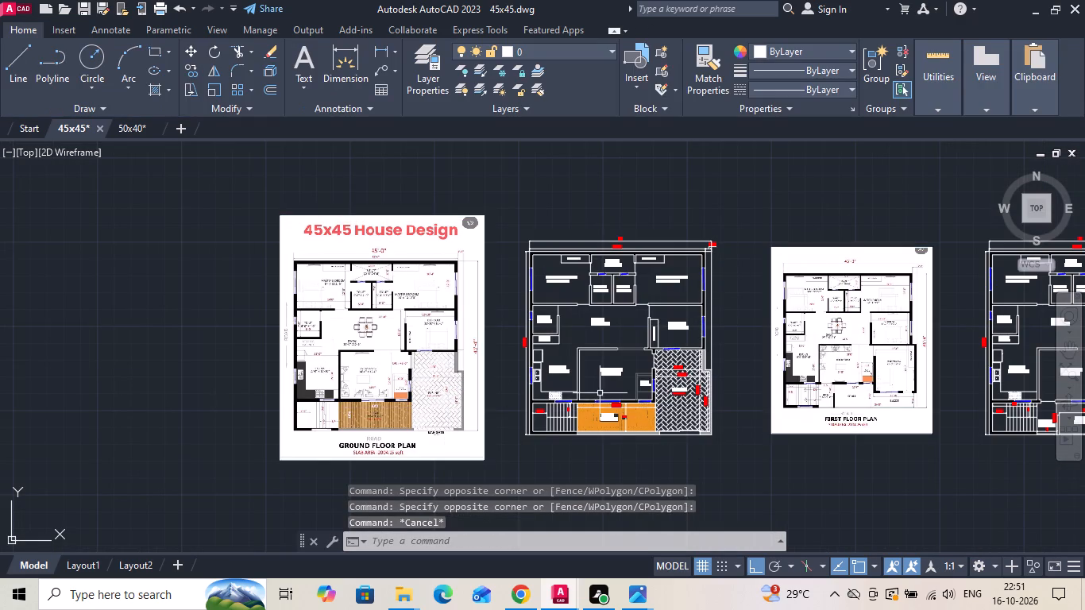
# Copy the ground floor's LIVING ROOM label to the empty space below the lobby's boundary wall.
pyautogui.scroll(-1, 483, 317)
pyautogui.scroll(2, 717, 372)
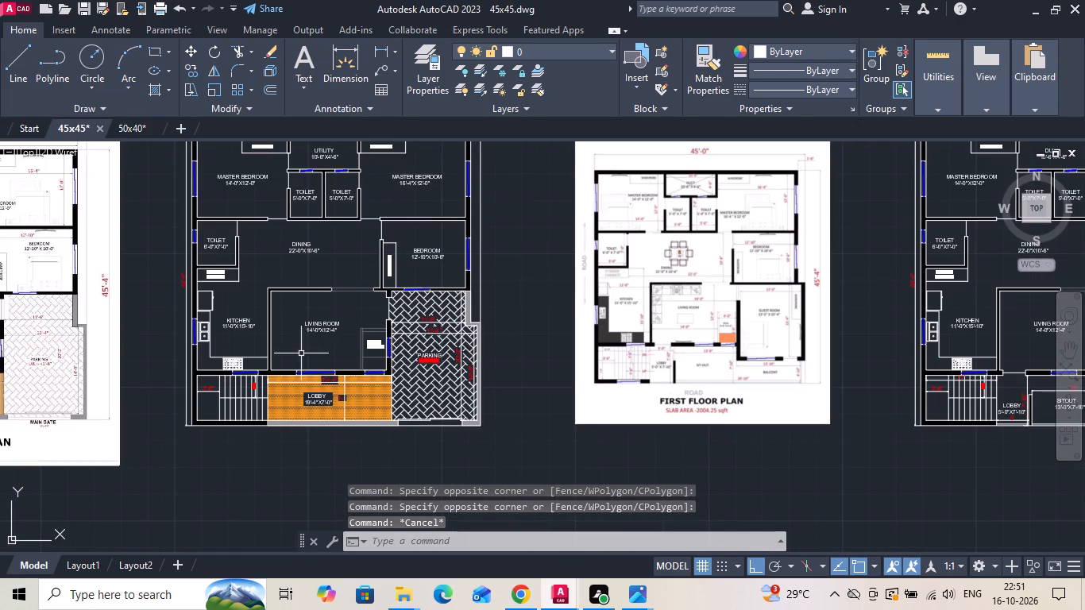
pyautogui.click(319, 327)
pyautogui.rightClick(319, 326)
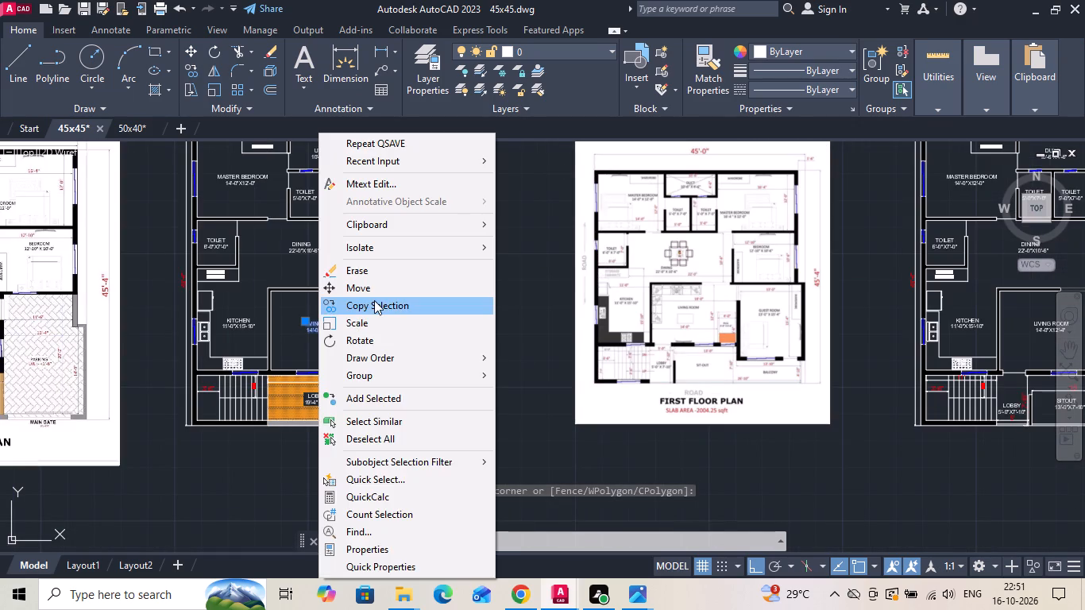
pyautogui.click(374, 300)
pyautogui.moveTo(348, 354); pyautogui.dragTo(348, 437)
pyautogui.scroll(2, 348, 486)
pyautogui.click(354, 463)
pyautogui.press('Escape')
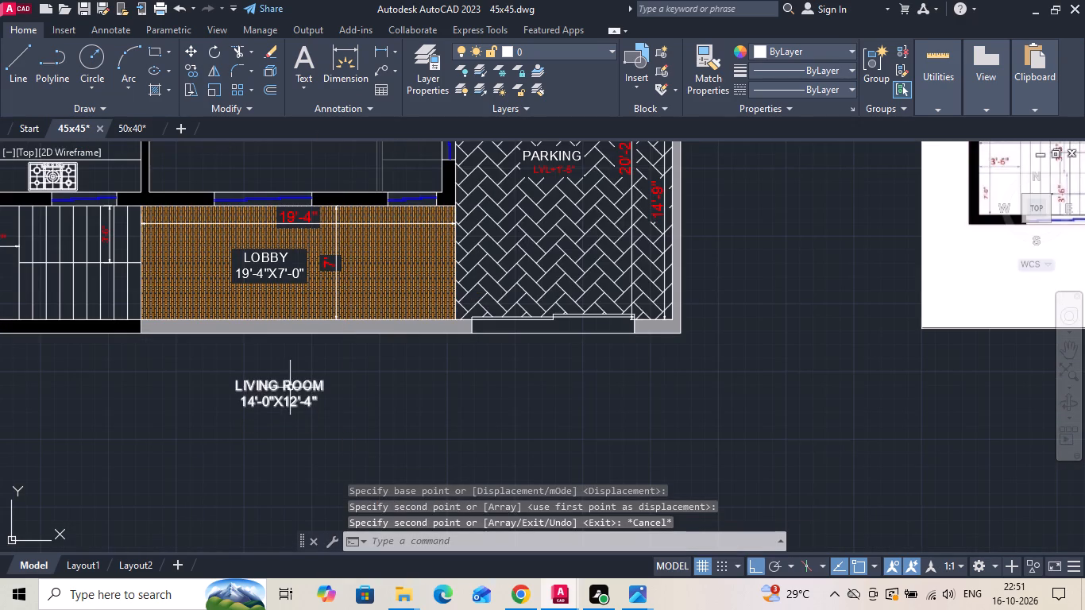
# Open the copied label for editing and set the height of all its text to 1'.
pyautogui.doubleClick(290, 386)
pyautogui.hotkey('ctrl', 'a')
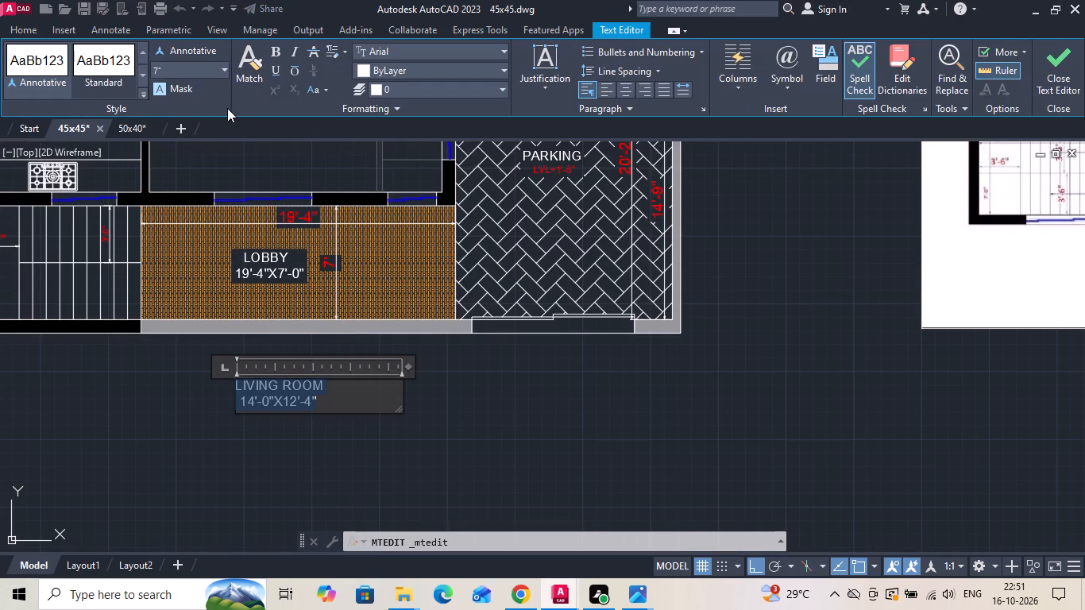
pyautogui.click(189, 66)
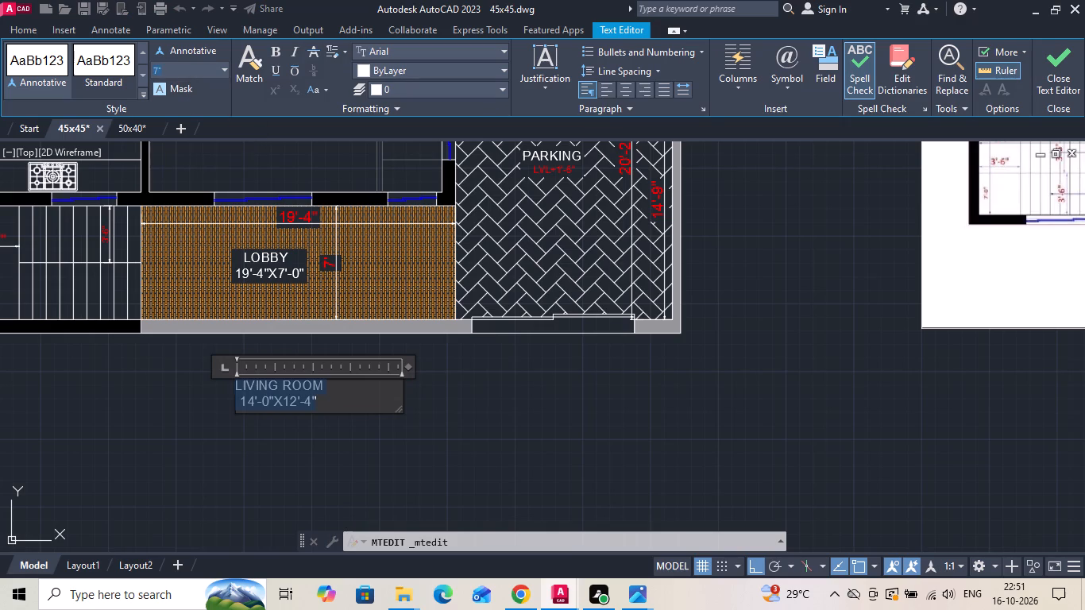
pyautogui.press('BackSpace')
pyautogui.write("1'")
pyautogui.press('Return')
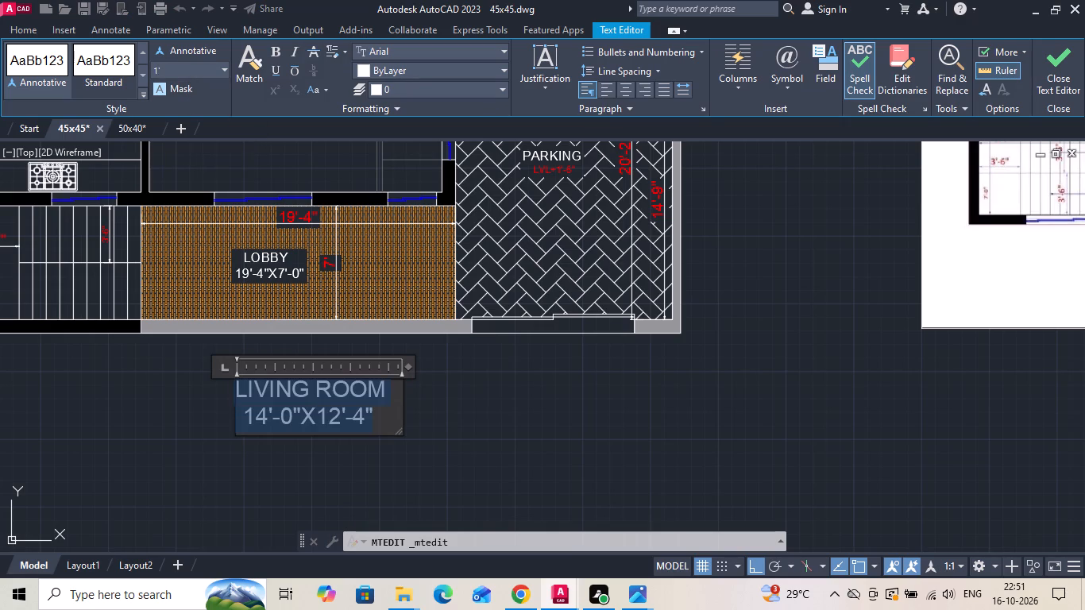
# Replace the copied label's text with "GROUND FLOOR PLAN" and widen the text box so the title fits on one line.
pyautogui.moveTo(375, 408); pyautogui.dragTo(193, 396)
pyautogui.press('BackSpace')
pyautogui.write('GROUN')
pyautogui.write('D FLOO')
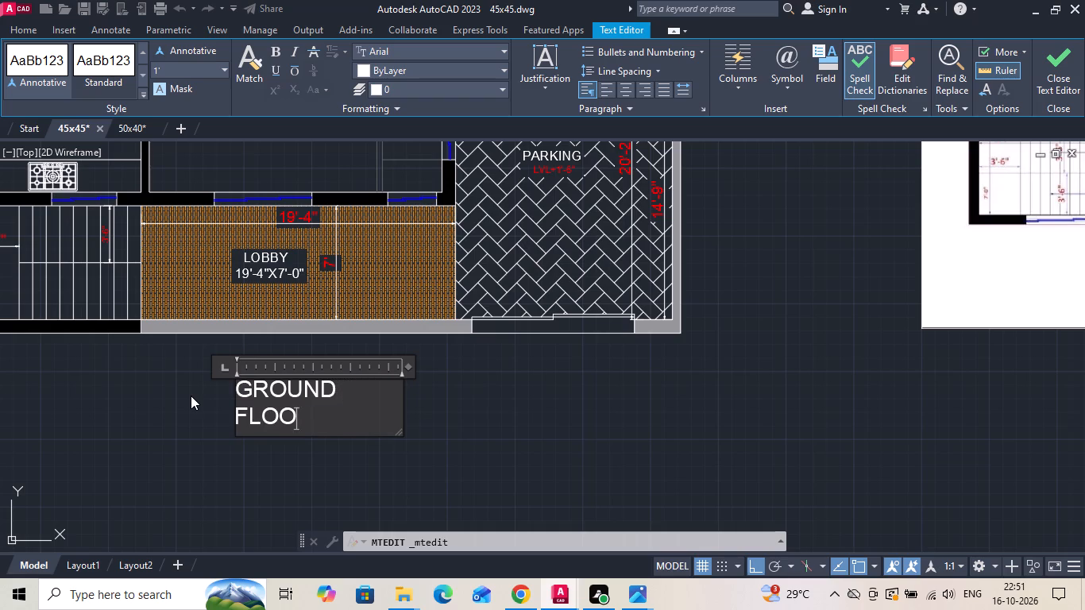
pyautogui.write('R PLAN')
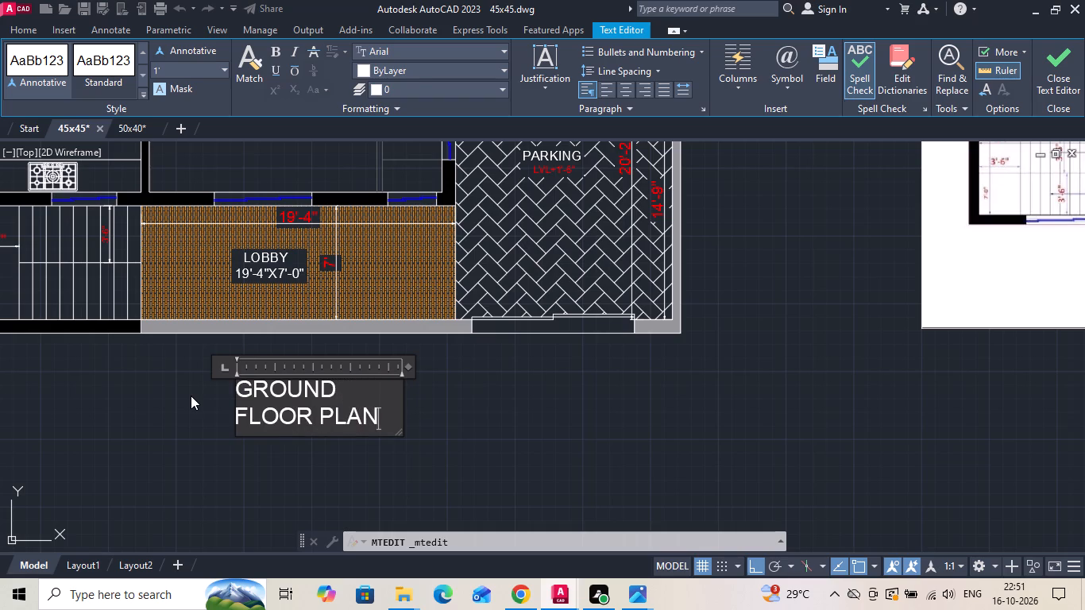
pyautogui.scroll(-3, 322, 380)
pyautogui.scroll(2, 151, 409)
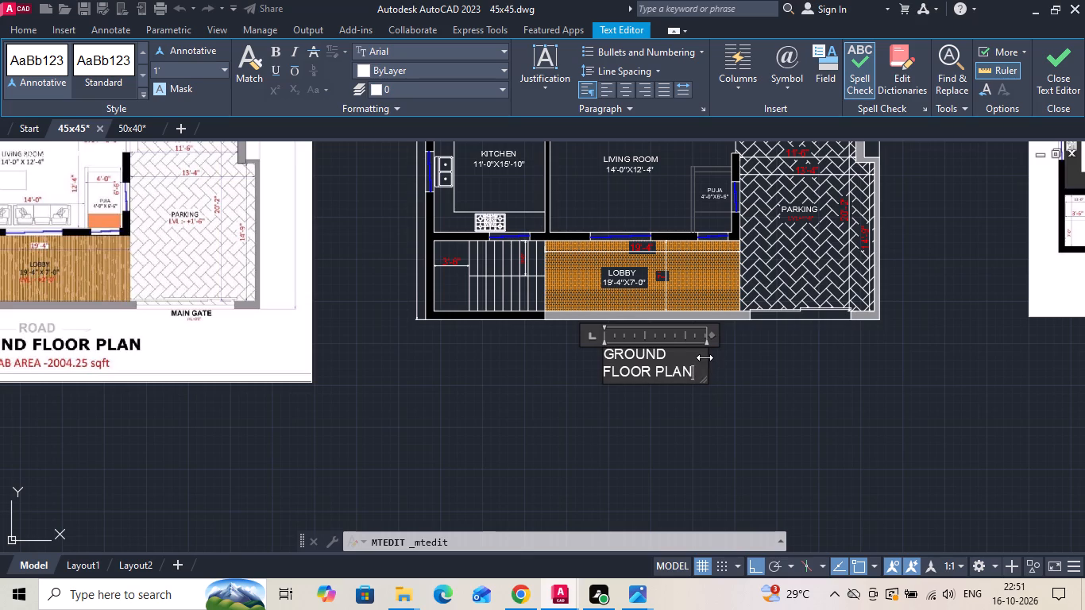
pyautogui.moveTo(705, 357); pyautogui.dragTo(843, 356)
# Add a second line reading "SLAB AREA 2004.25sqft" under the ground floor plan title.
pyautogui.press('Return')
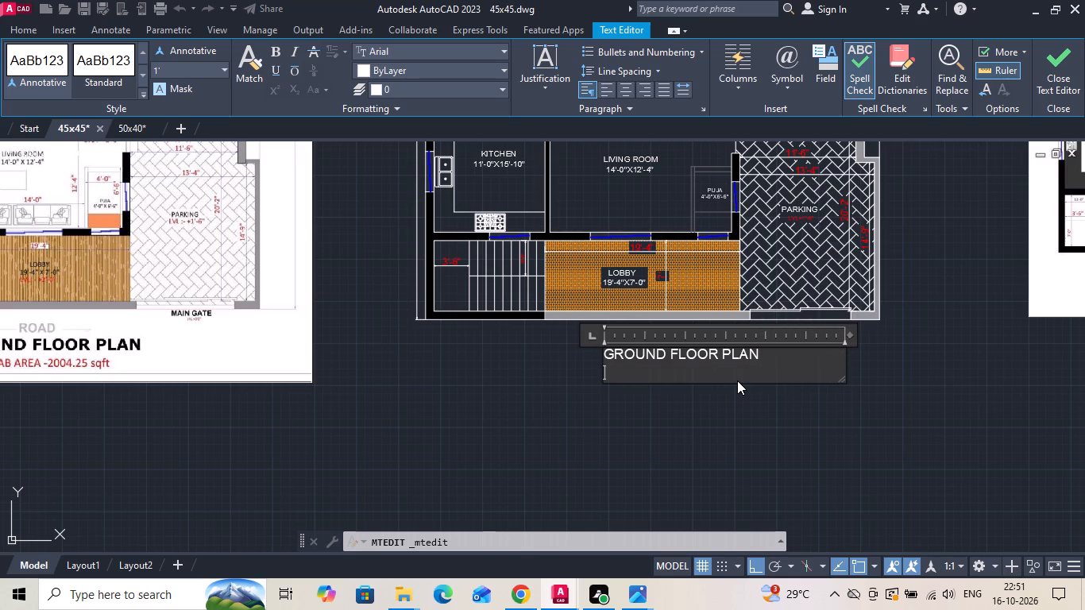
pyautogui.moveTo(893, 419); pyautogui.dragTo(930, 432, button='middle')
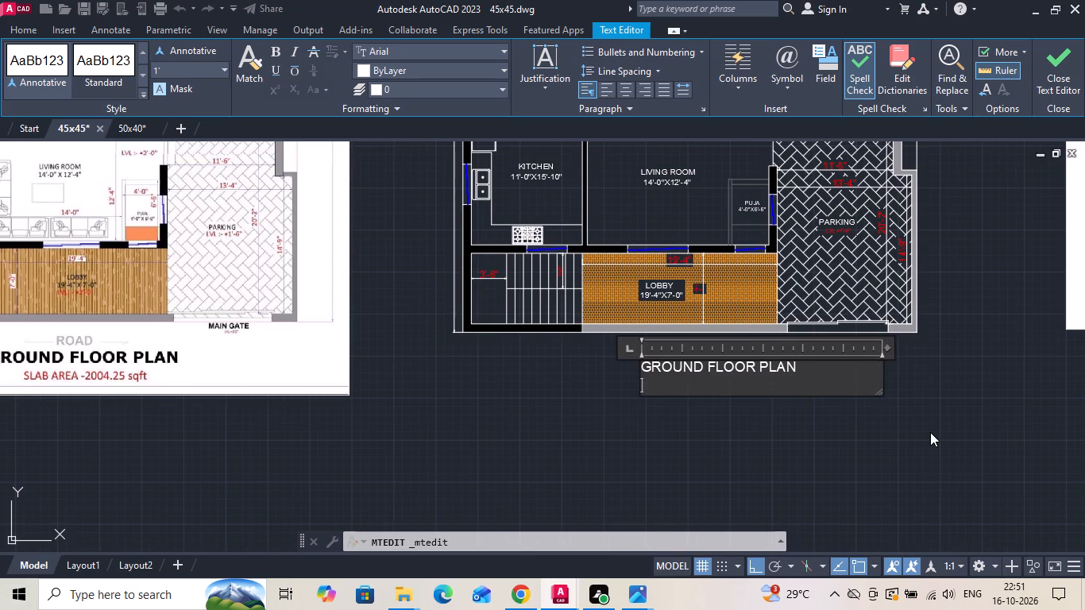
pyautogui.write('SLAB AREA')
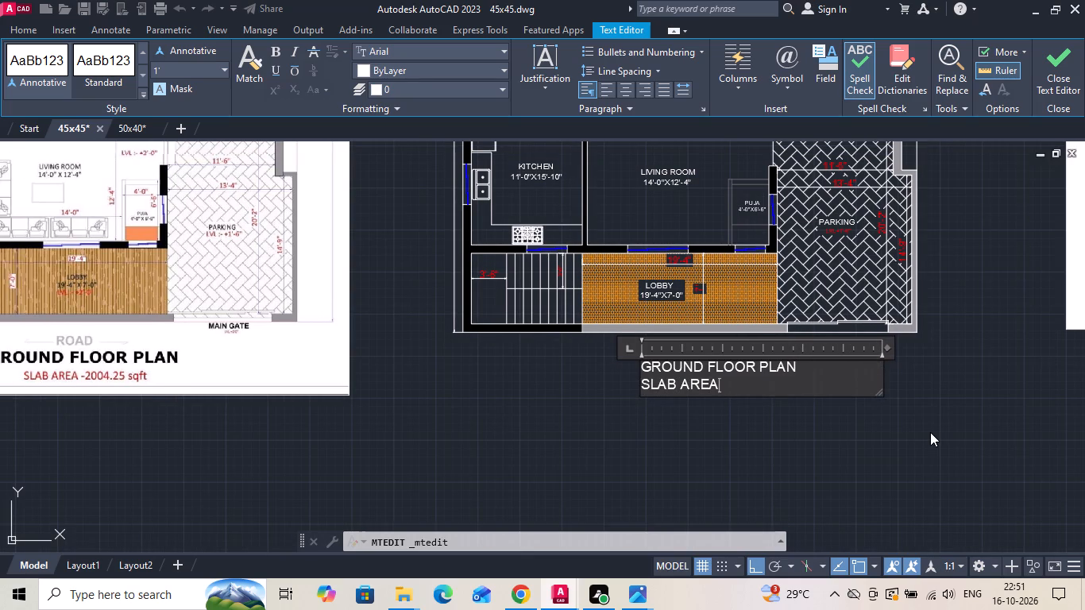
pyautogui.press('space')
pyautogui.write('200')
pyautogui.press('Return')
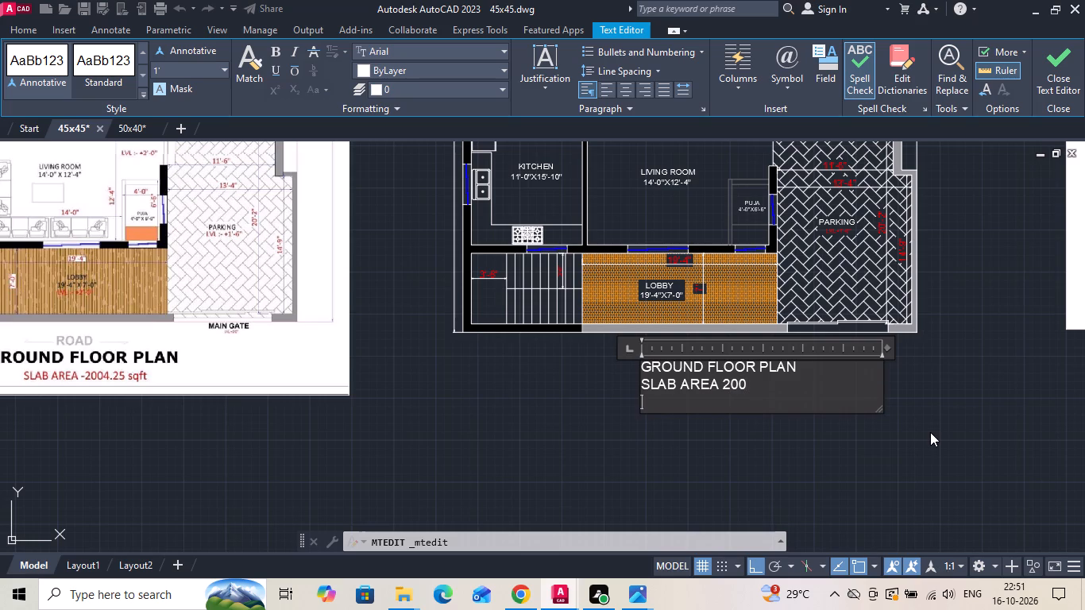
pyautogui.press('BackSpace')
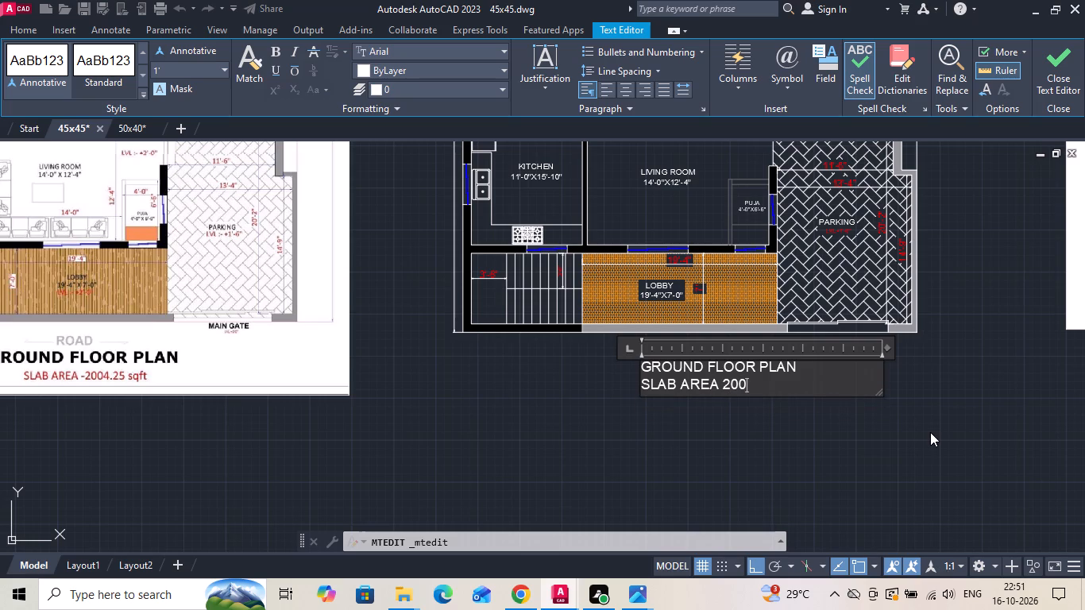
pyautogui.write('4.25')
pyautogui.press('s')
pyautogui.press('BackSpace')
pyautogui.write('sq')
pyautogui.write('ft')
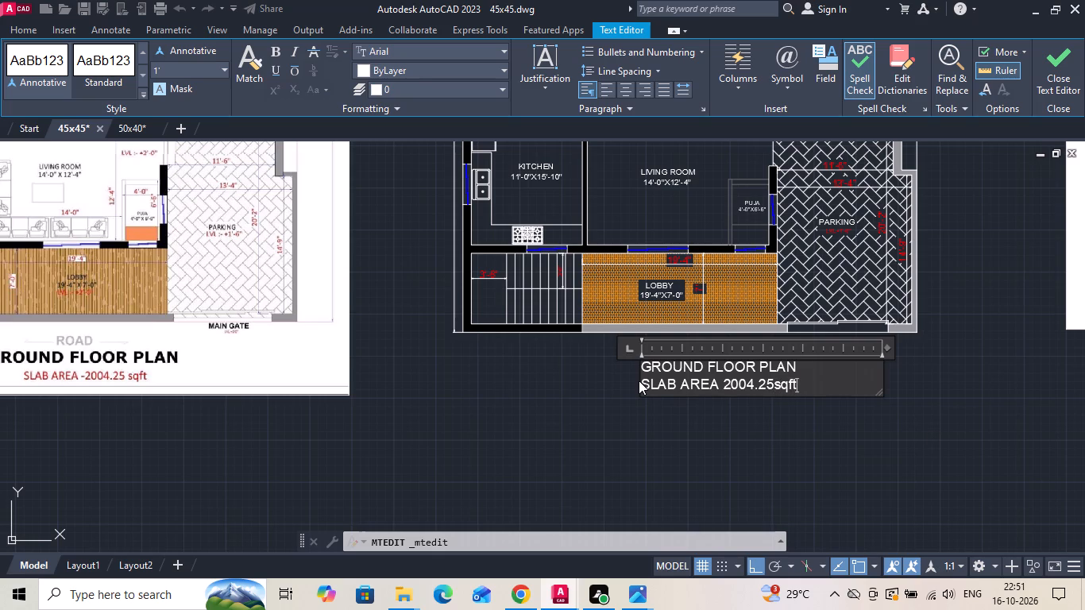
# Colour the slab area line red.
pyautogui.moveTo(643, 380); pyautogui.dragTo(834, 387)
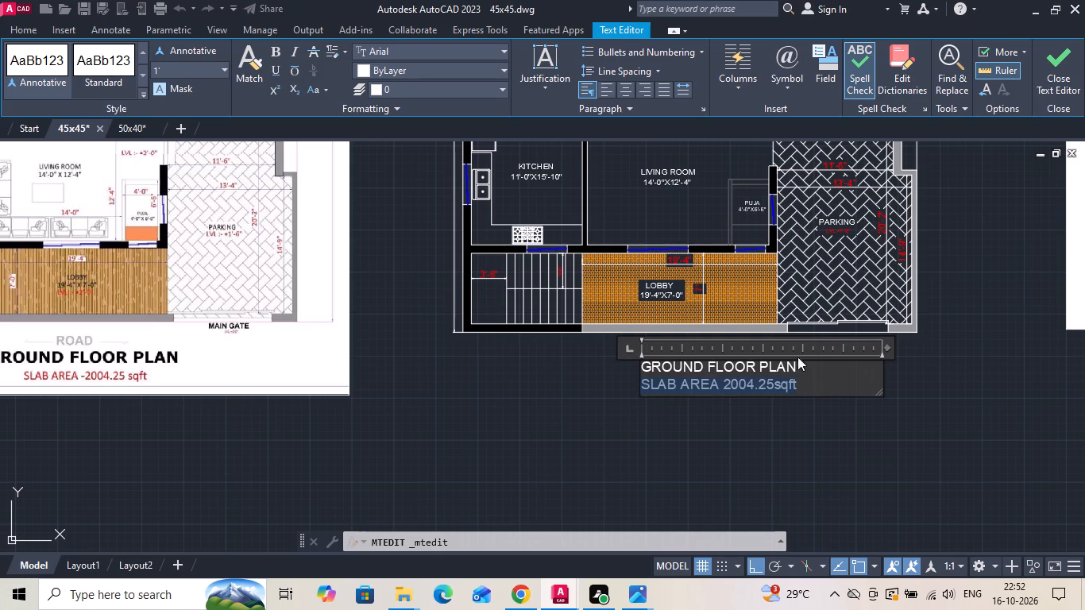
pyautogui.click(363, 71)
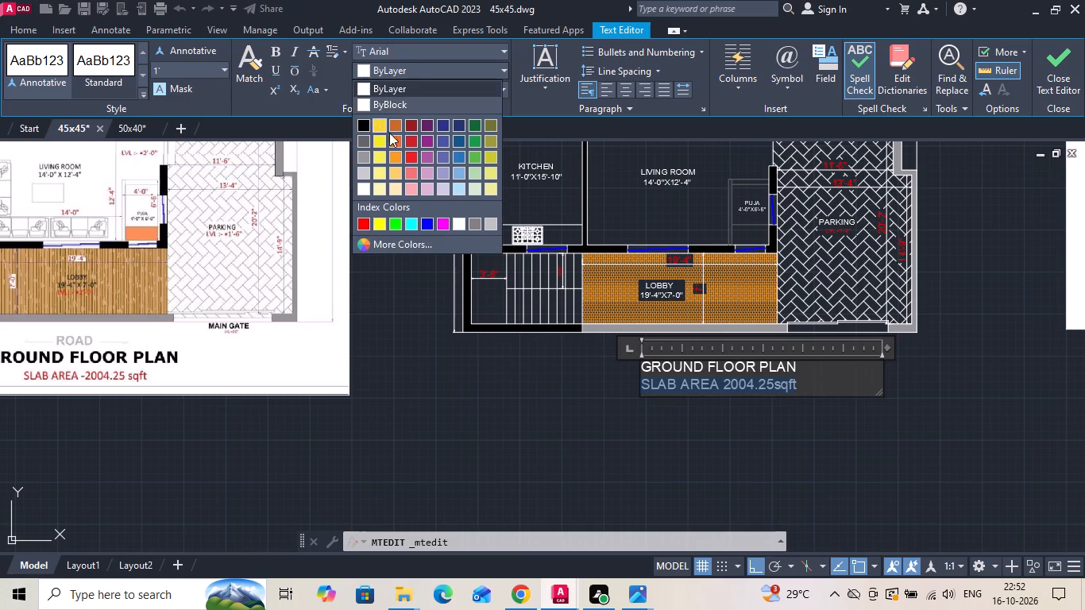
pyautogui.click(368, 225)
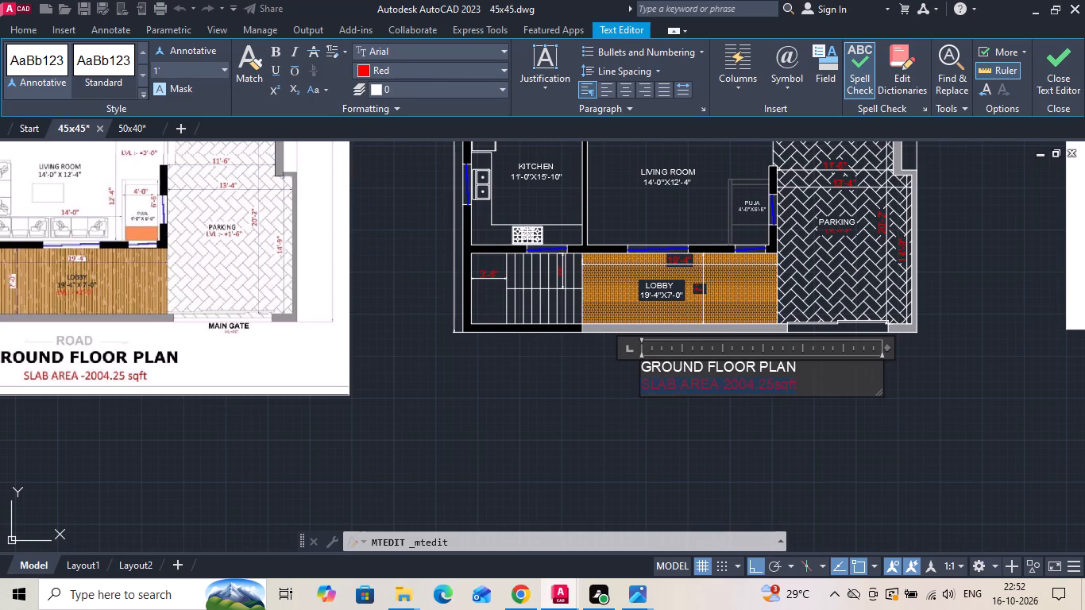
# Try a 9" text height on the slab area line, and settle on 10".
pyautogui.click(190, 68)
pyautogui.press('BackSpace')
pyautogui.write('9"')
pyautogui.press('Return')
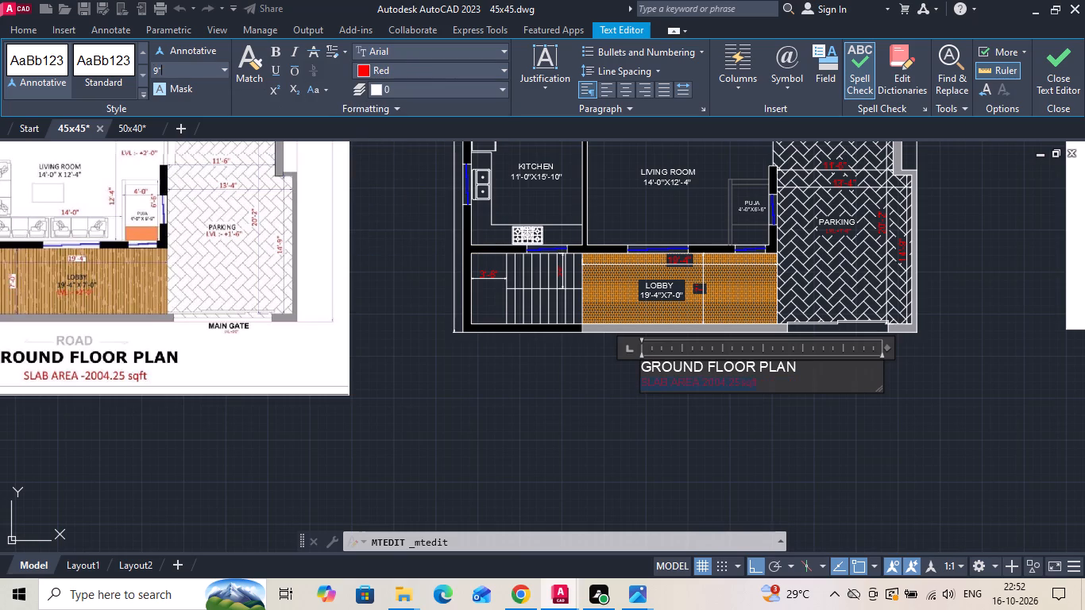
pyautogui.click(190, 68)
pyautogui.press('BackSpace')
pyautogui.write('10"')
pyautogui.press('Return')
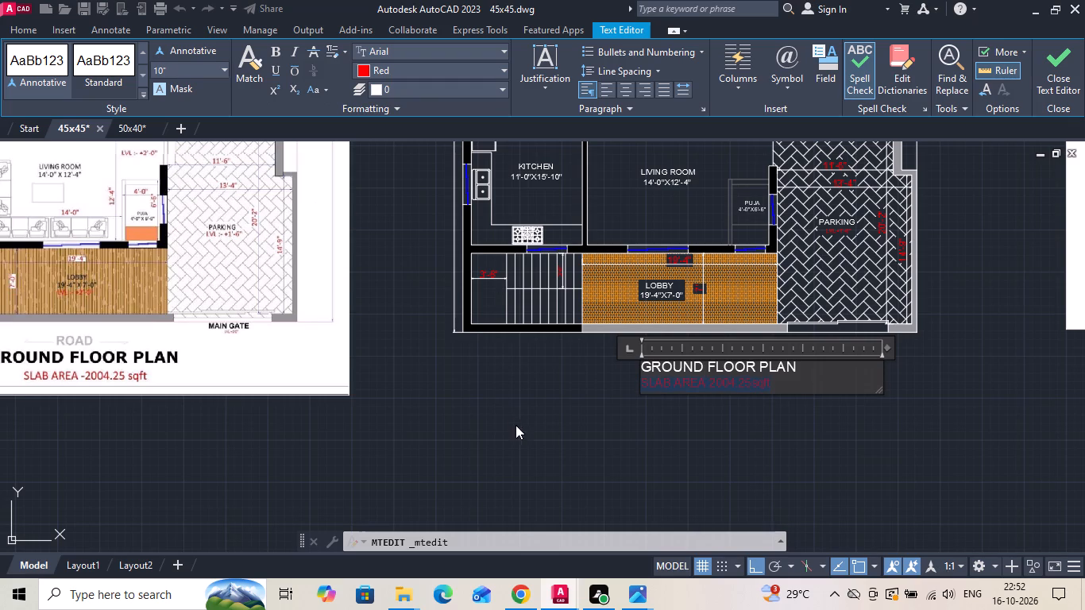
# Copy the ground floor plan title with its slab area line to below the first floor plan.
pyautogui.click(515, 425)
pyautogui.click(689, 383)
pyautogui.rightClick(689, 383)
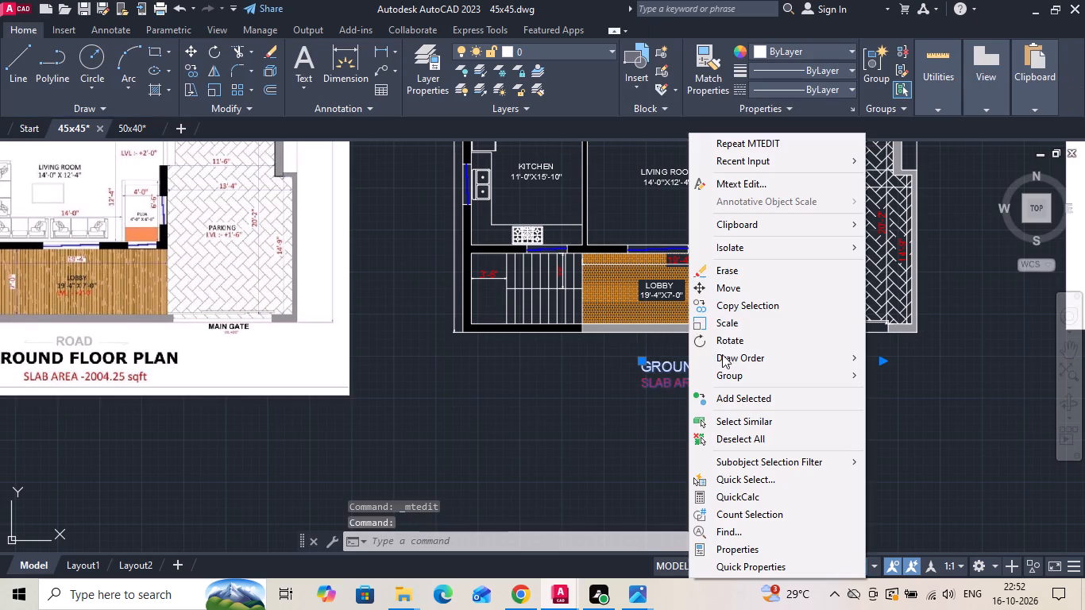
pyautogui.click(762, 300)
pyautogui.scroll(-1, 486, 417)
pyautogui.moveTo(637, 419); pyautogui.dragTo(683, 419)
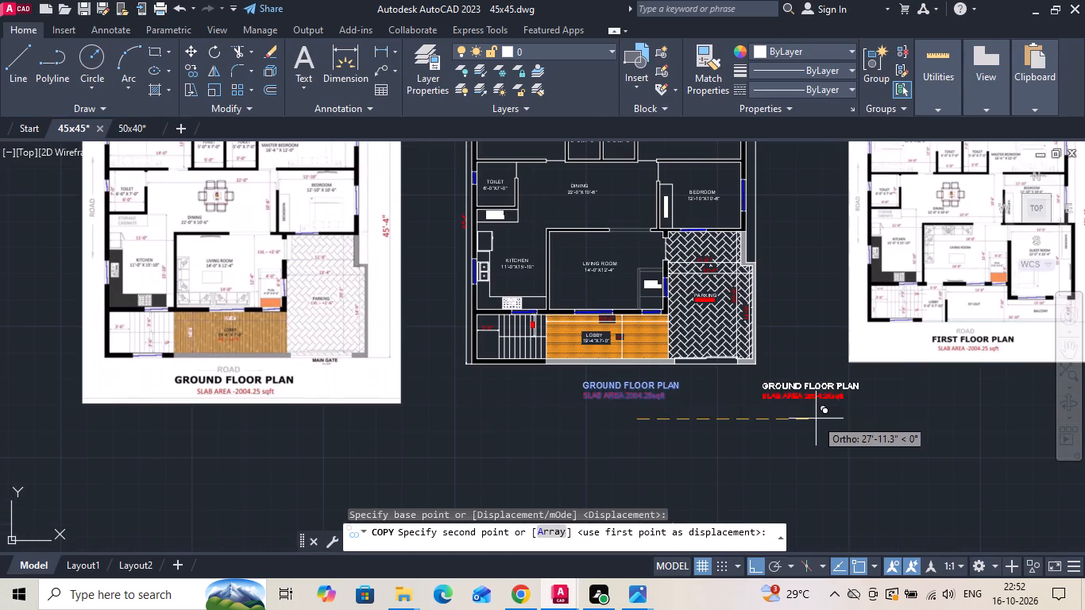
pyautogui.moveTo(807, 419); pyautogui.dragTo(407, 423, button='middle')
pyautogui.scroll(1, 617, 383)
pyautogui.scroll(-2, 481, 390)
pyautogui.scroll(1, 736, 398)
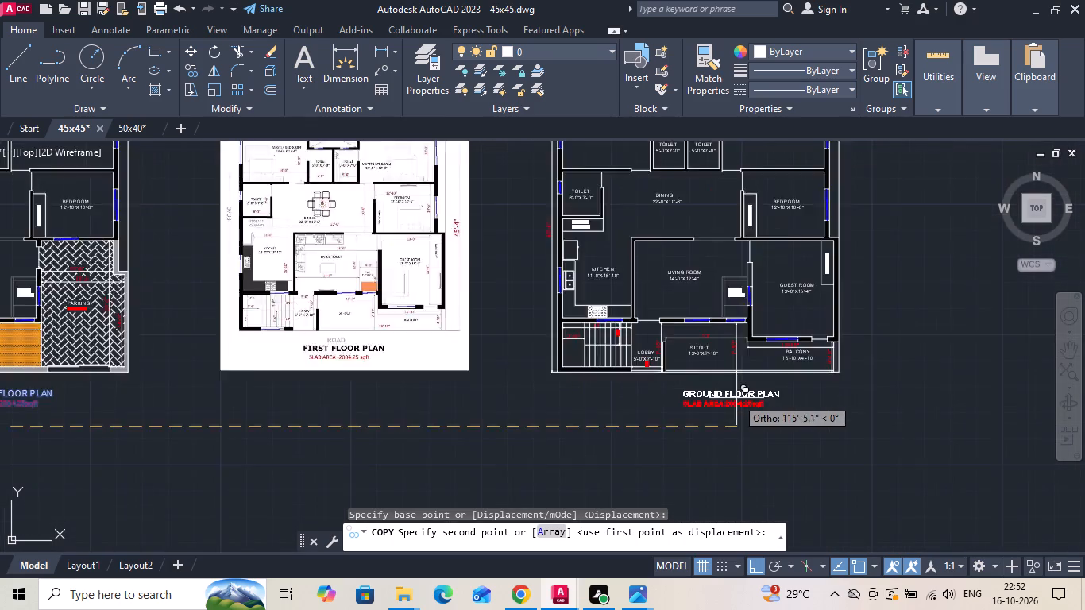
pyautogui.scroll(3, 736, 398)
pyautogui.click(682, 377)
pyautogui.press('Escape')
# Change the word GROUND to FIRST in the copied title so it reads "FIRST FLOOR PLAN".
pyautogui.doubleClick(654, 387)
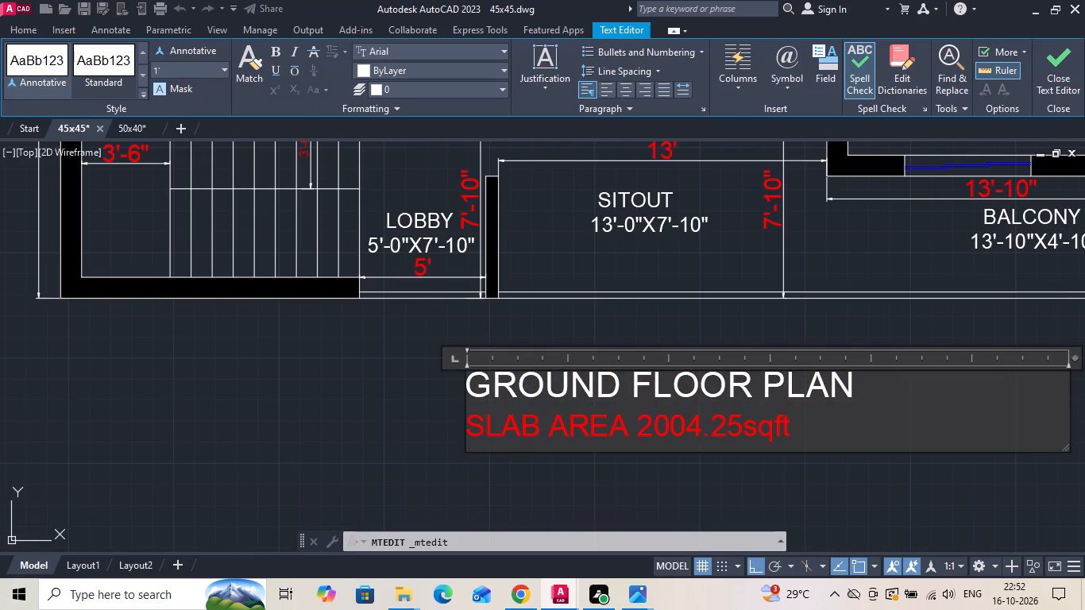
pyautogui.moveTo(613, 388); pyautogui.dragTo(452, 392)
pyautogui.press('BackSpace')
pyautogui.write('first')
pyautogui.press('BackSpace')
pyautogui.press('BackSpace')
pyautogui.press('BackSpace')
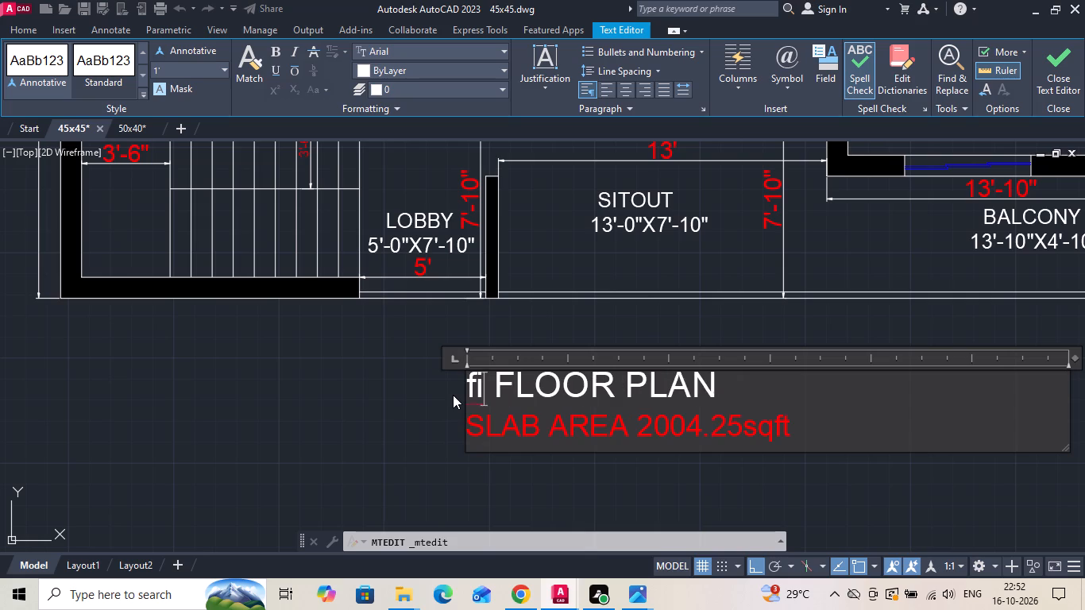
pyautogui.press('BackSpace')
pyautogui.press('BackSpace')
pyautogui.write('FIRST')
pyautogui.scroll(-2, 490, 417)
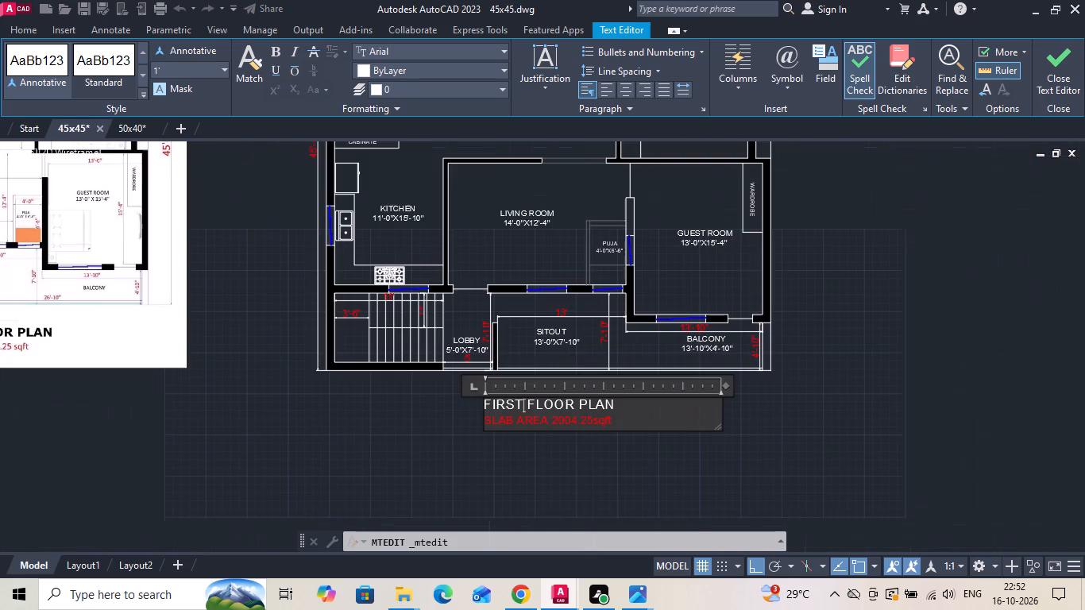
pyautogui.moveTo(580, 439); pyautogui.dragTo(639, 428, button='middle')
pyautogui.click(661, 479)
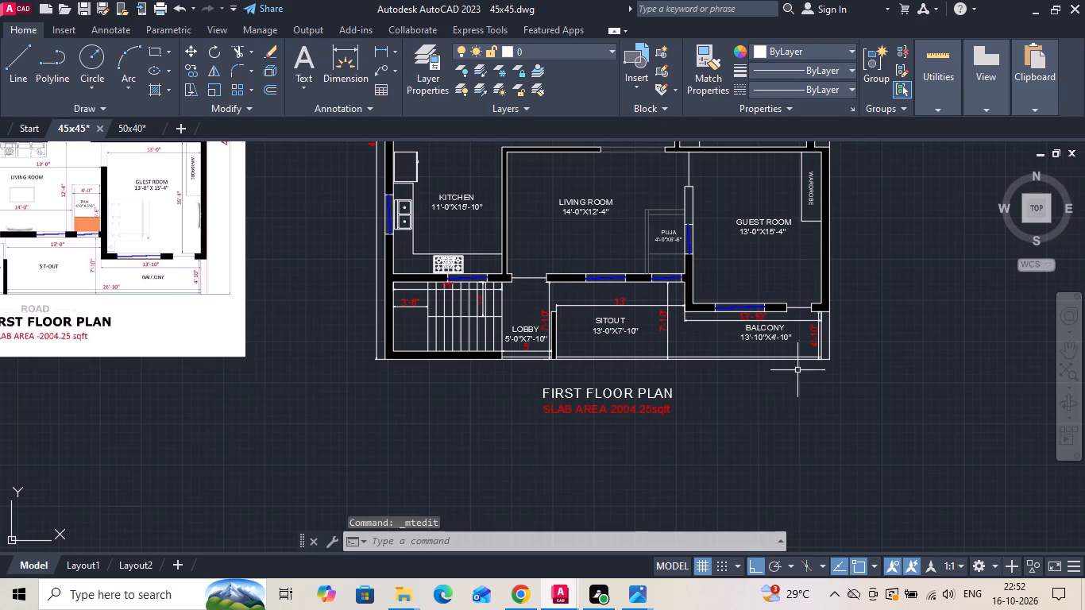
# Move the first floor BALCONY label slightly down and left to centre it within the balcony.
pyautogui.scroll(2, 770, 341)
pyautogui.click(767, 331)
pyautogui.rightClick(766, 330)
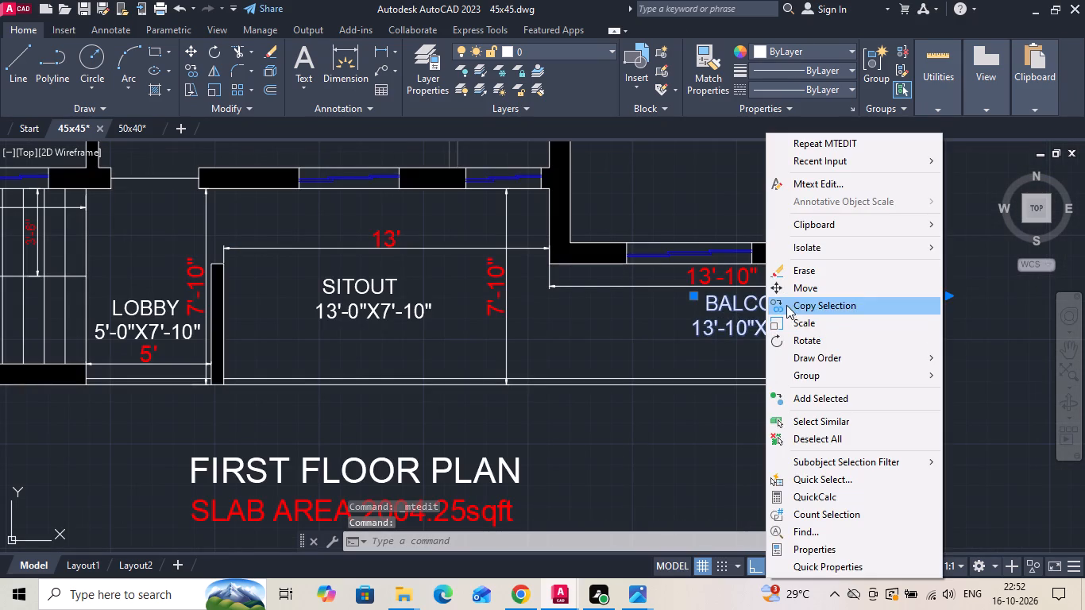
pyautogui.click(794, 295)
pyautogui.click(735, 430)
pyautogui.click(733, 439)
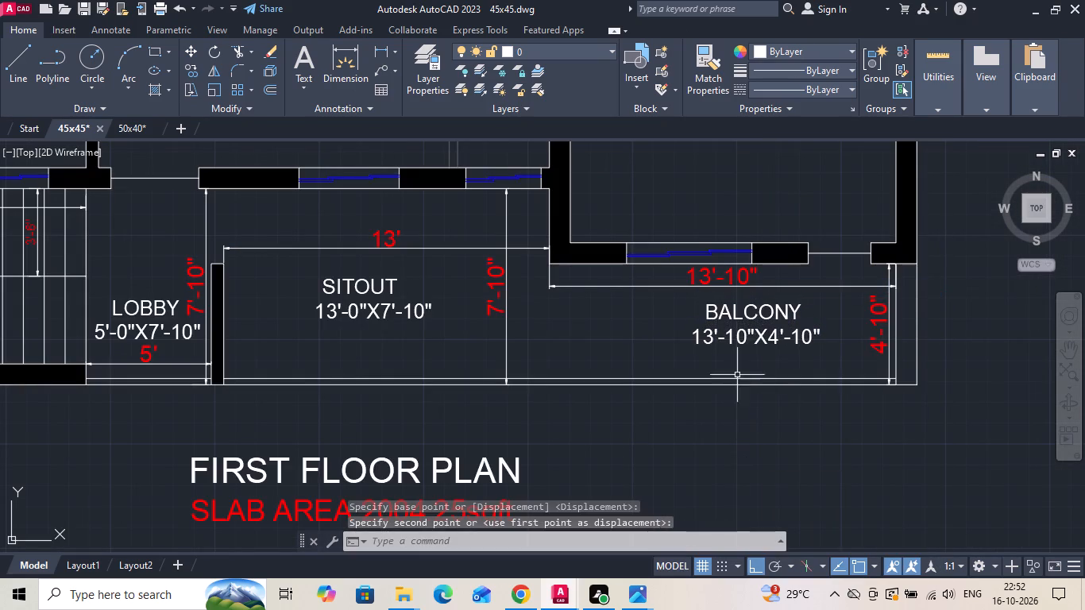
pyautogui.click(741, 341)
pyautogui.rightClick(741, 341)
pyautogui.click(785, 295)
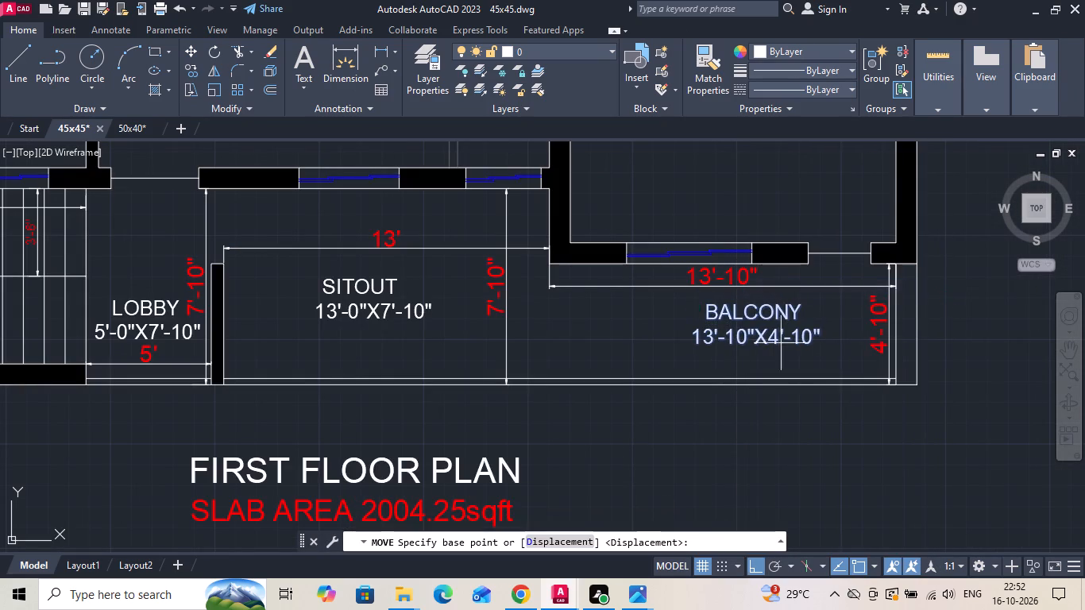
pyautogui.click(762, 438)
pyautogui.click(735, 434)
# Copy the ground floor PARKING label with its level line straight down to the main gate opening.
pyautogui.scroll(-2, 713, 295)
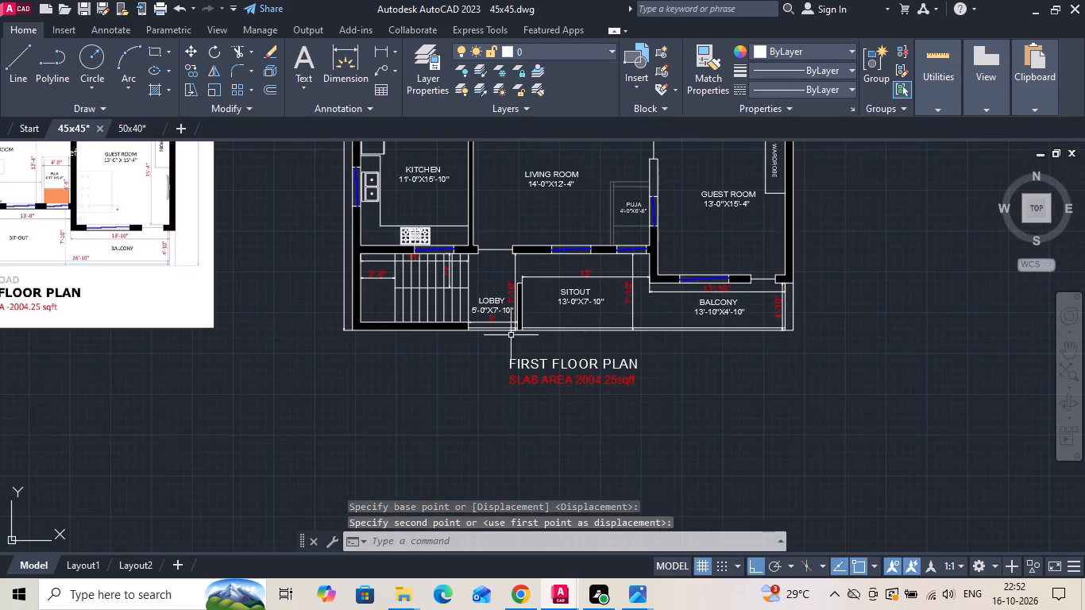
pyautogui.moveTo(444, 347); pyautogui.dragTo(550, 390, button='middle')
pyautogui.scroll(-2, 550, 390)
pyautogui.moveTo(446, 398); pyautogui.dragTo(612, 395, button='middle')
pyautogui.scroll(2, 395, 397)
pyautogui.moveTo(376, 388); pyautogui.dragTo(508, 369, button='middle')
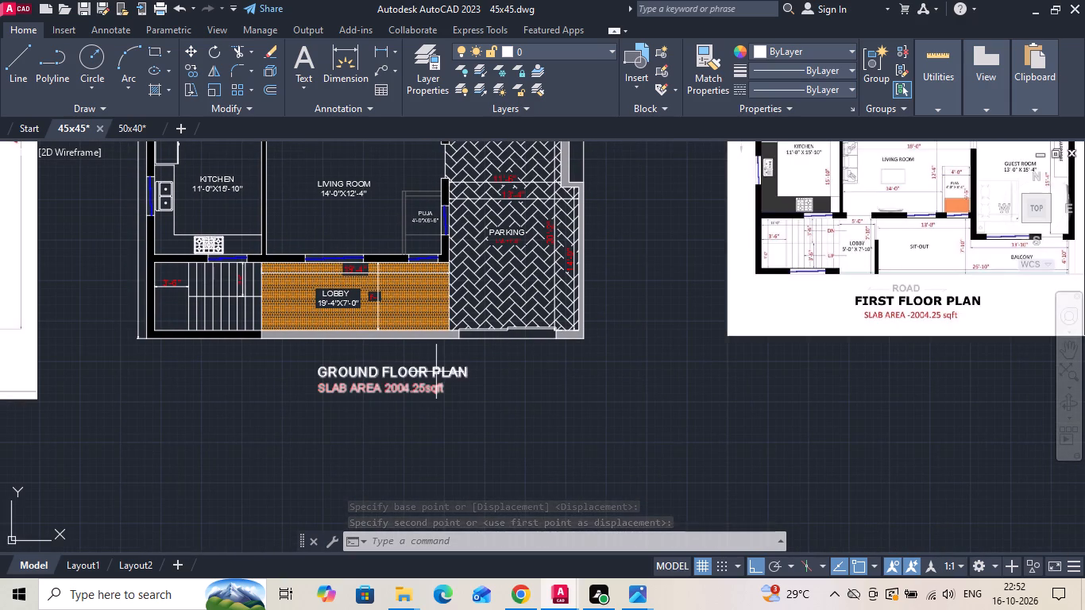
pyautogui.scroll(2, 491, 234)
pyautogui.click(525, 226)
pyautogui.rightClick(525, 226)
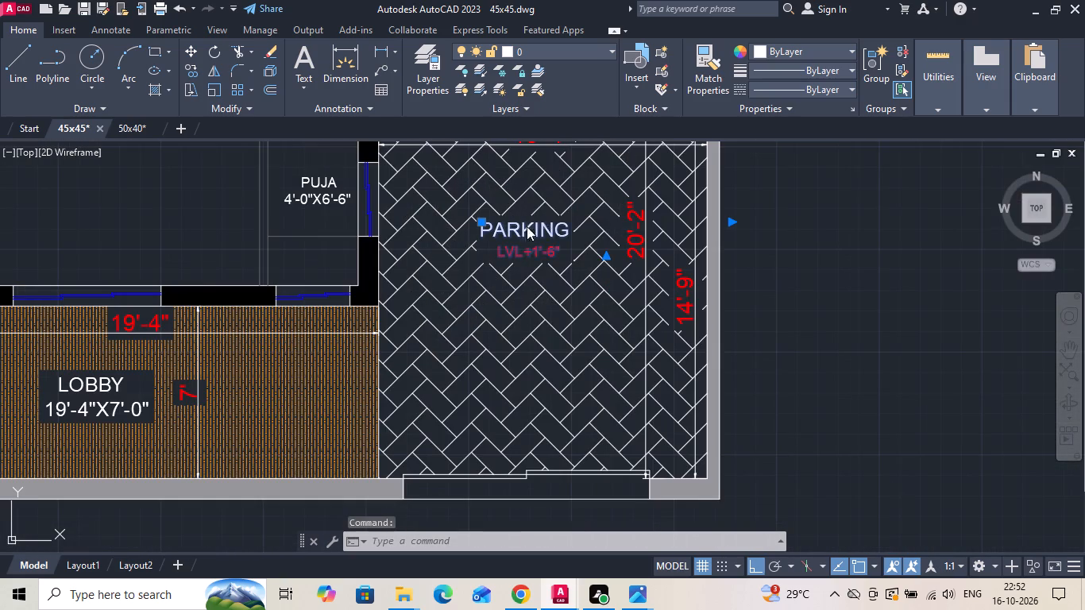
pyautogui.click(570, 299)
pyautogui.moveTo(554, 242); pyautogui.dragTo(548, 271)
pyautogui.moveTo(552, 372); pyautogui.dragTo(581, 252, button='middle')
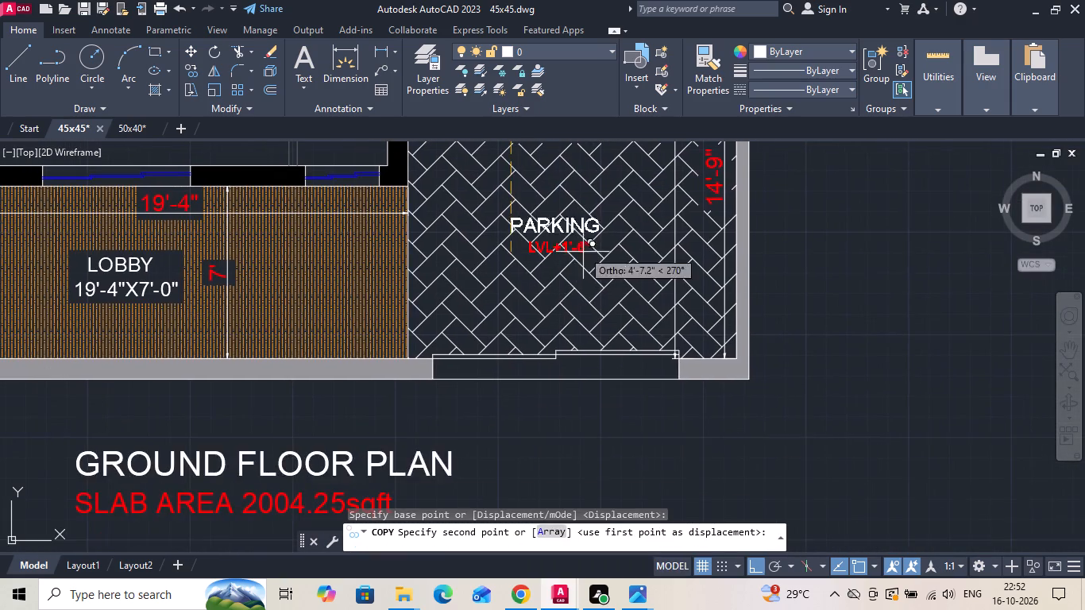
pyautogui.scroll(2, 570, 395)
pyautogui.click(570, 396)
pyautogui.scroll(-3, 673, 397)
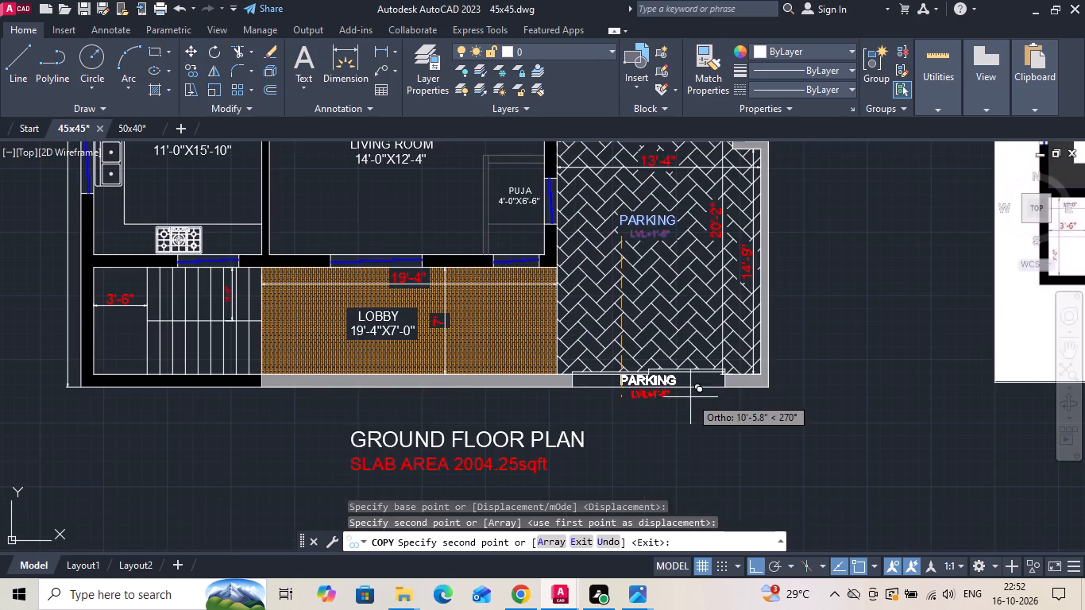
pyautogui.press('Escape')
# Examine the main gate and lobby labels and their level notes on the reference ground floor plan.
pyautogui.scroll(-2, 690, 396)
pyautogui.scroll(3, 257, 390)
pyautogui.scroll(2, 479, 398)
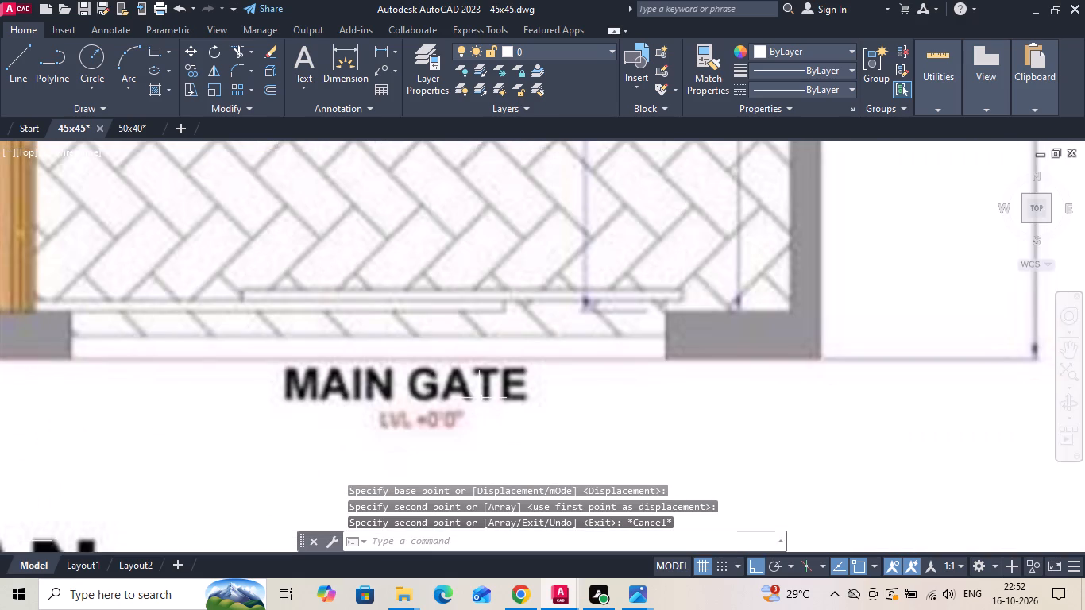
pyautogui.scroll(-3, 335, 448)
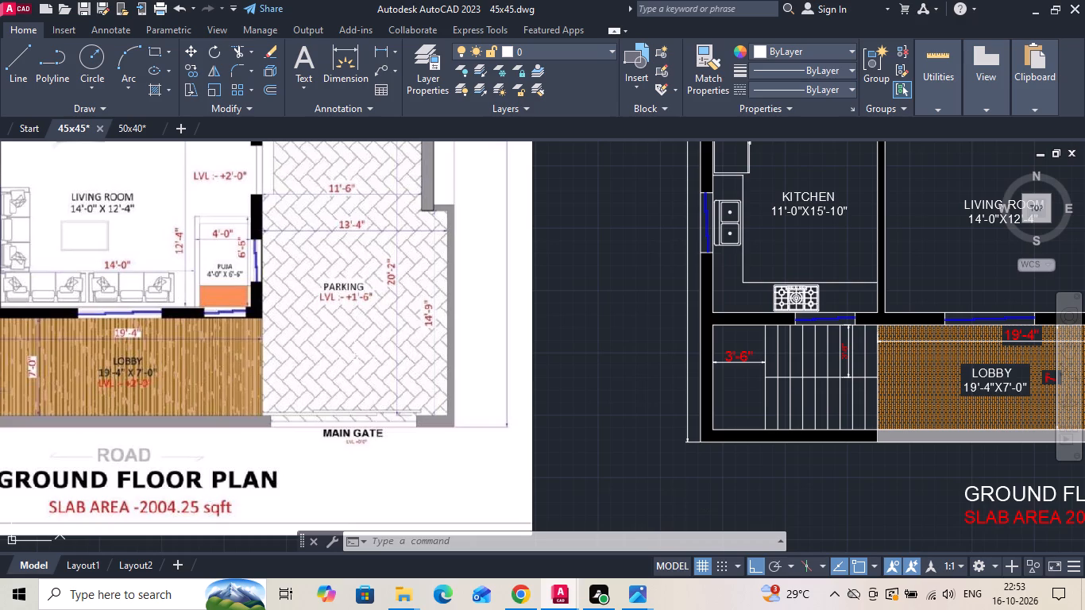
pyautogui.scroll(2, 134, 394)
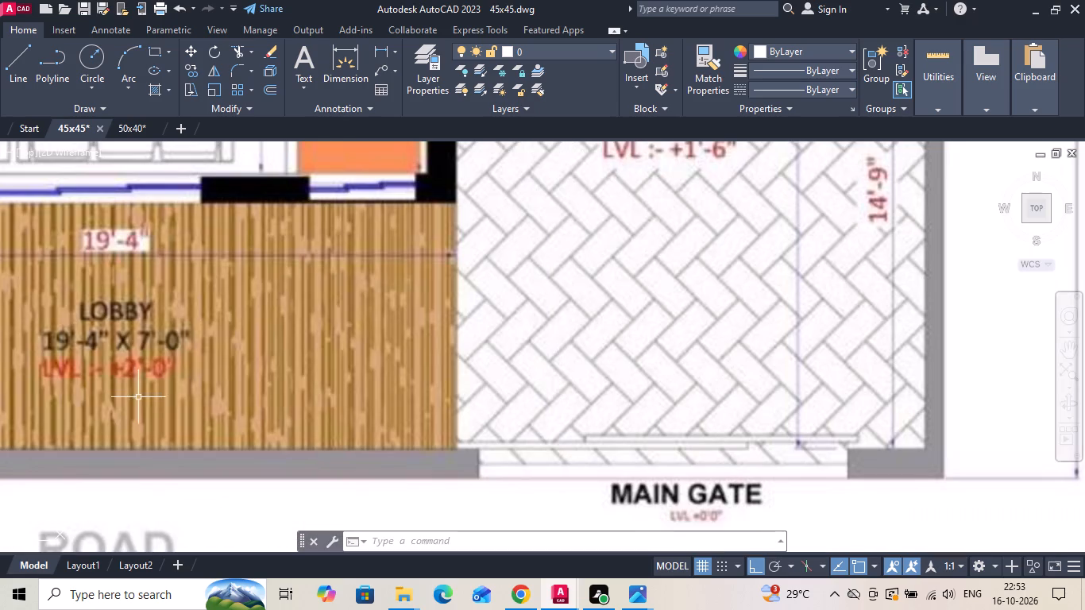
pyautogui.scroll(-1, 369, 367)
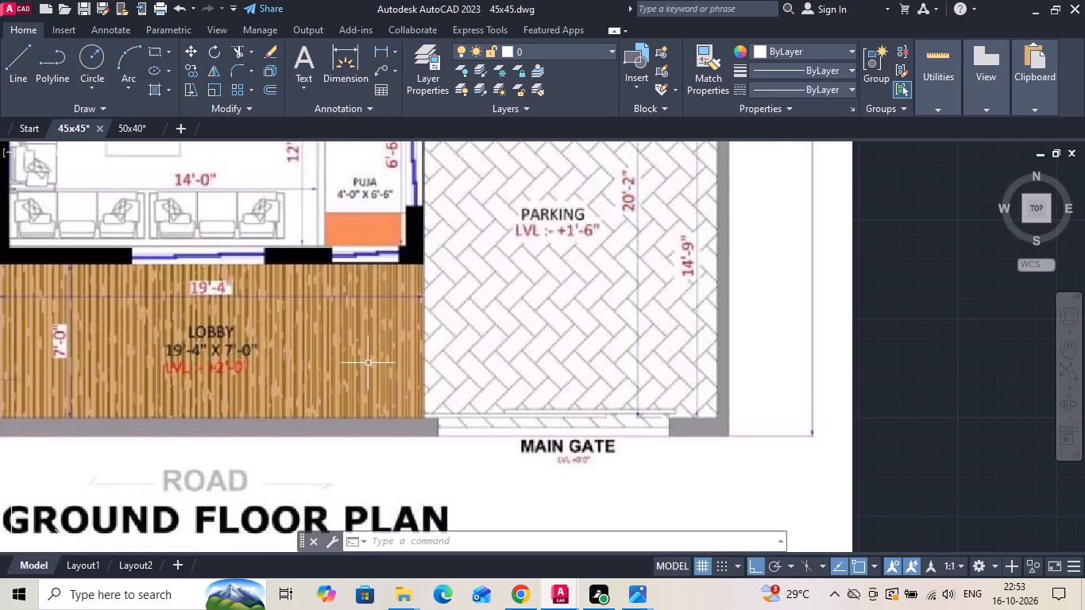
pyautogui.scroll(-1, 261, 369)
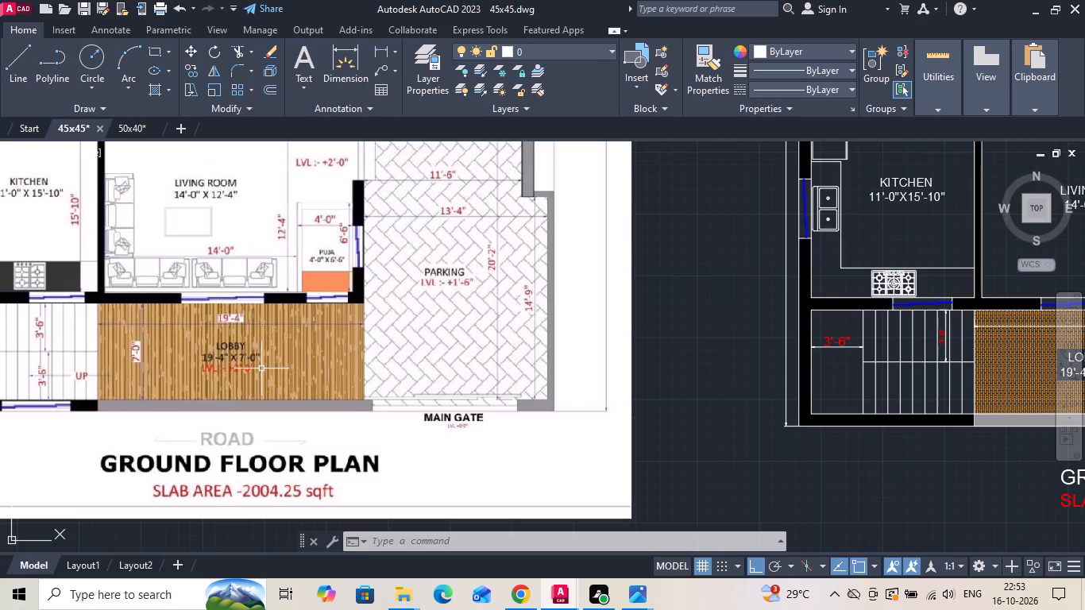
pyautogui.scroll(-2, 234, 364)
# Add a third line reading "LVL+2'-0"" to the ground floor LOBBY label.
pyautogui.scroll(2, 504, 374)
pyautogui.scroll(2, 647, 372)
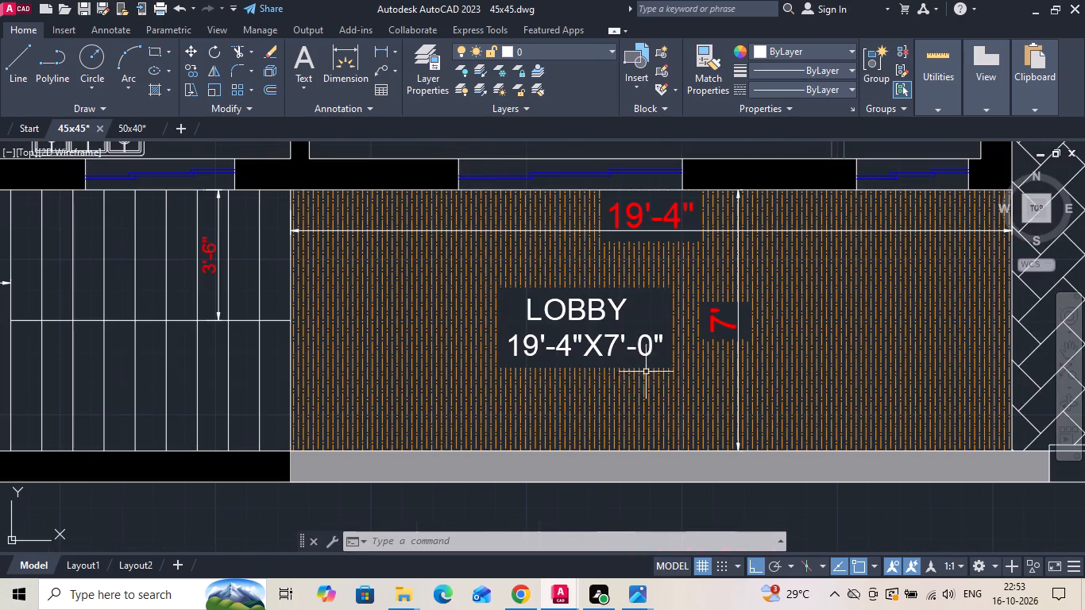
pyautogui.doubleClick(620, 341)
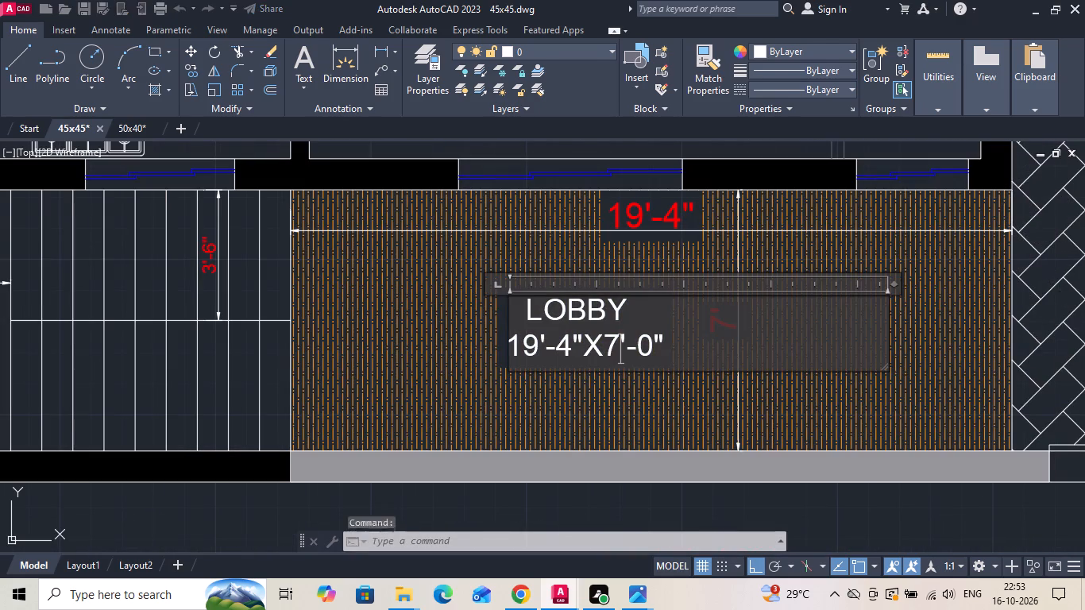
pyautogui.click(663, 351)
pyautogui.press('Return')
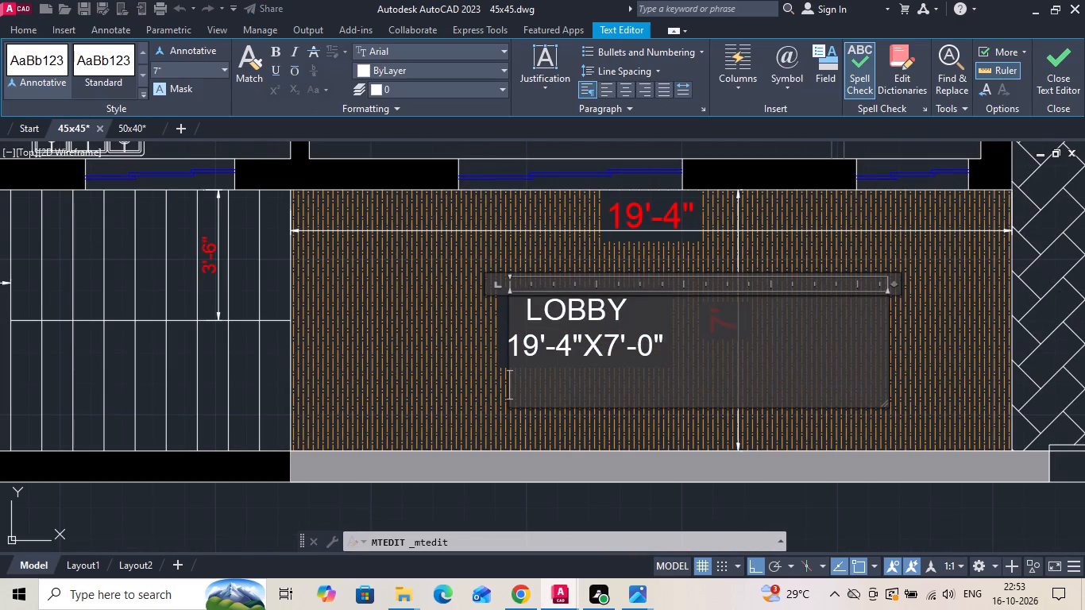
pyautogui.press('l')
pyautogui.write('VL')
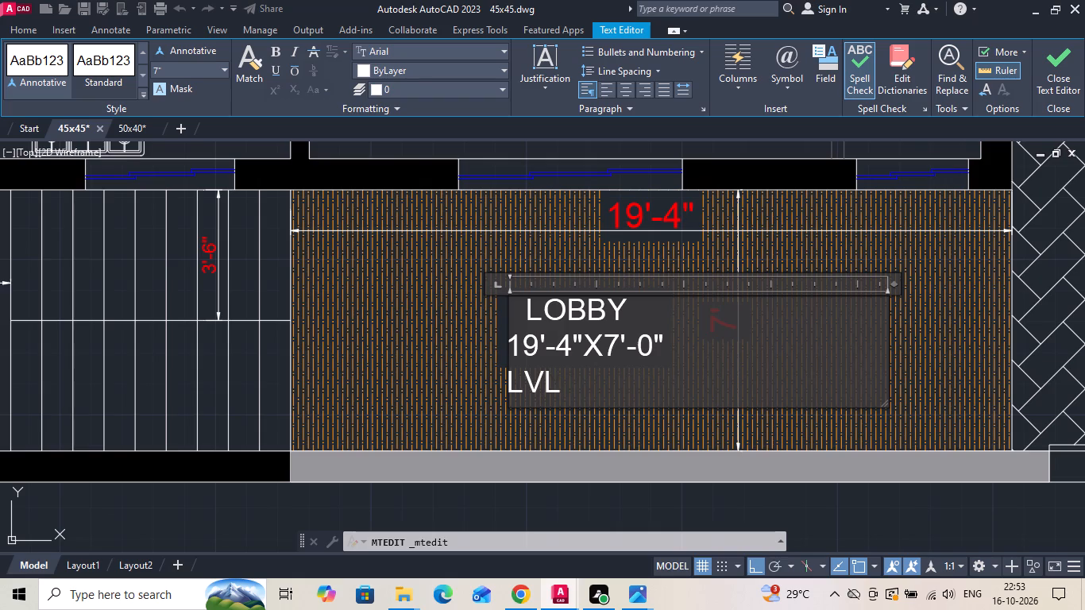
pyautogui.press('+')
pyautogui.write("2'")
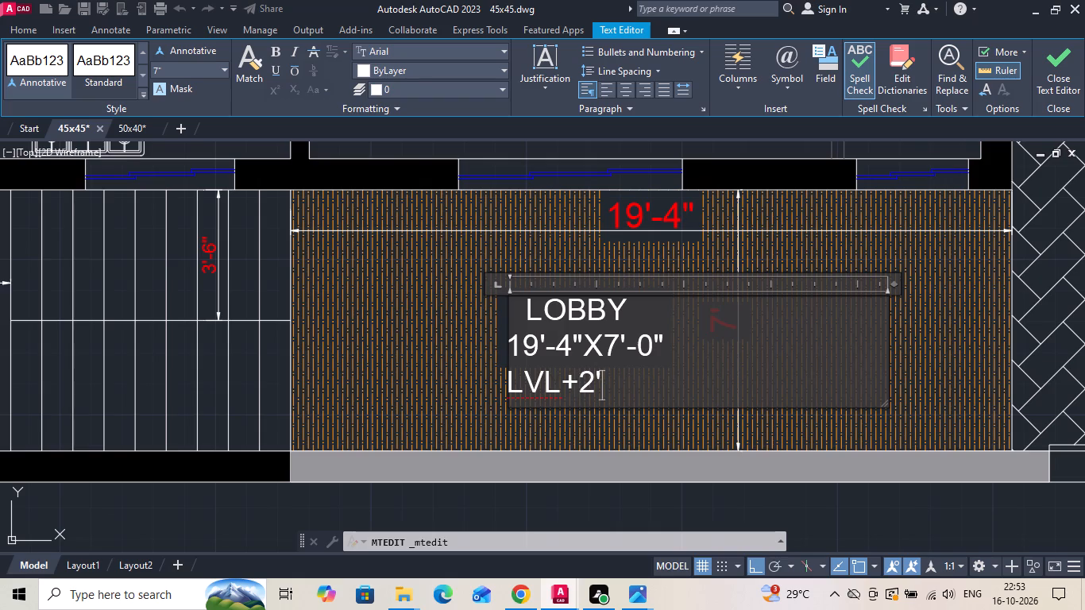
pyautogui.write('-0"')
# Set the lobby label's level line to a 5" text height and colour it red.
pyautogui.moveTo(651, 392); pyautogui.dragTo(548, 400)
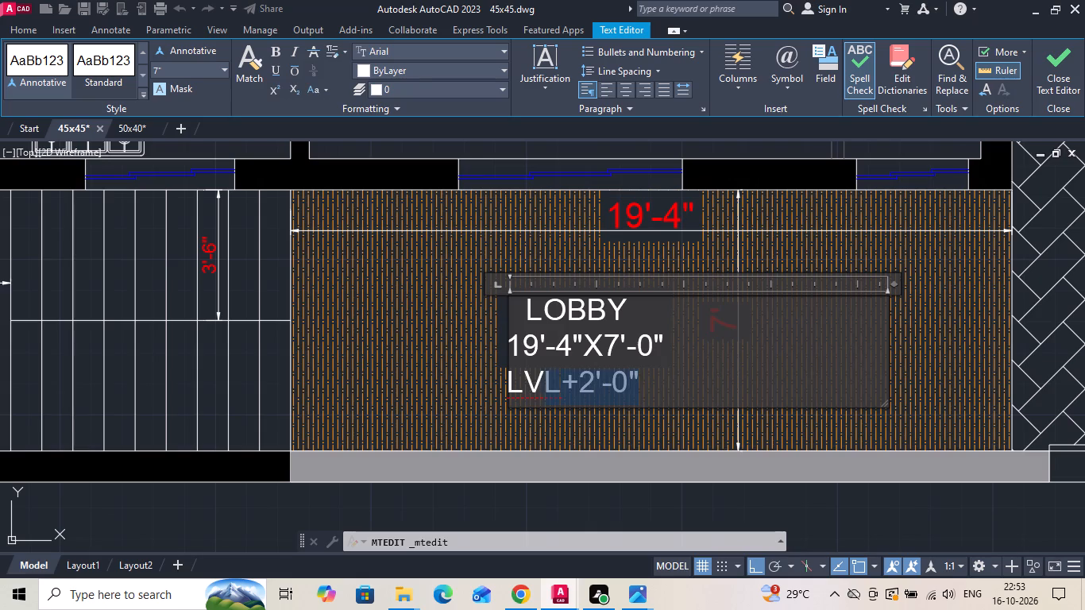
pyautogui.moveTo(548, 400); pyautogui.dragTo(504, 389)
pyautogui.click(187, 68)
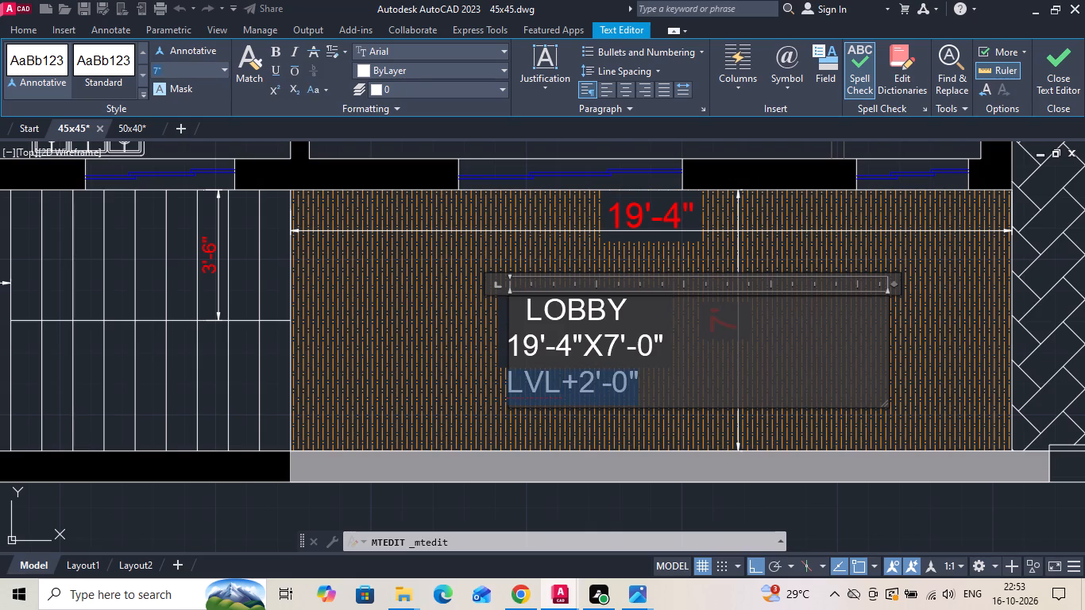
pyautogui.press('BackSpace')
pyautogui.write('5"')
pyautogui.press('Return')
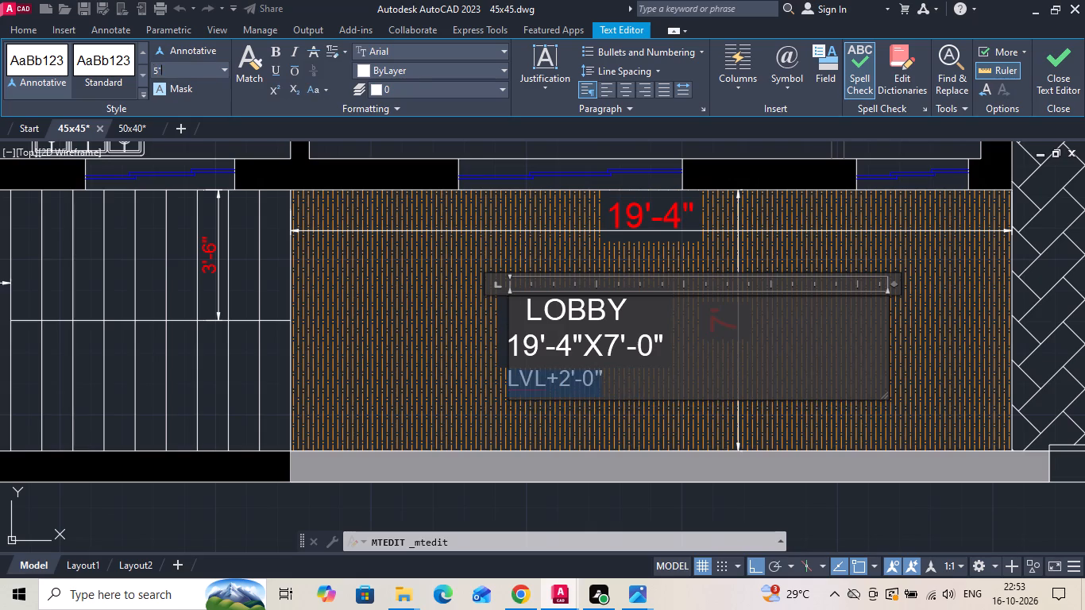
pyautogui.click(367, 66)
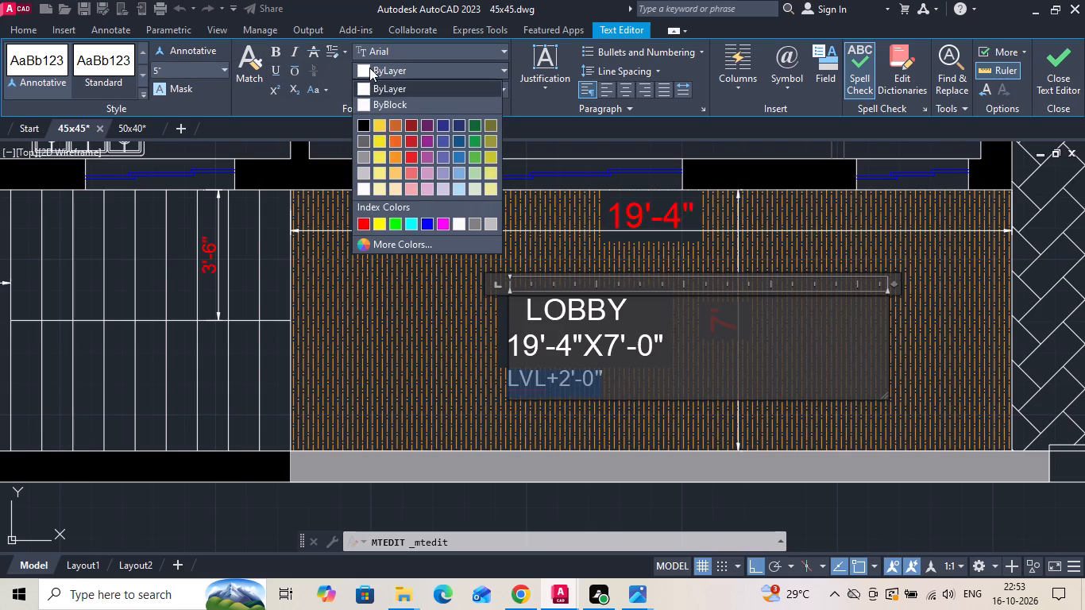
pyautogui.click(360, 229)
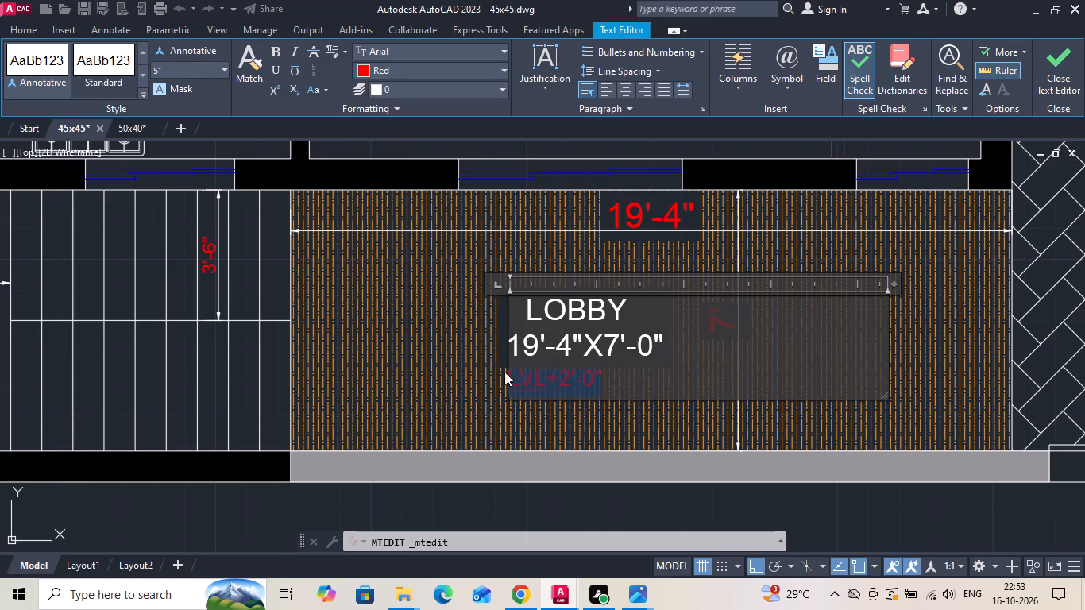
# Indent the level line with leading spaces to centre it under the lobby dimensions, and finish editing the label.
pyautogui.click(508, 374)
pyautogui.doubleClick(508, 375)
pyautogui.press('space')
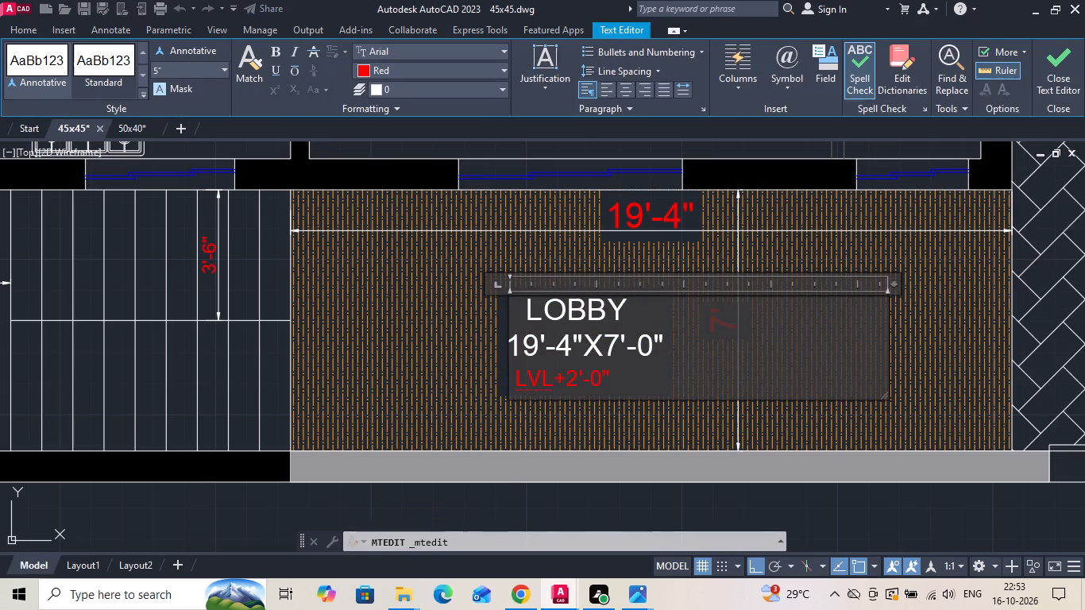
pyautogui.press('space')
pyautogui.press('space')
pyautogui.press('space')
pyautogui.click(508, 375)
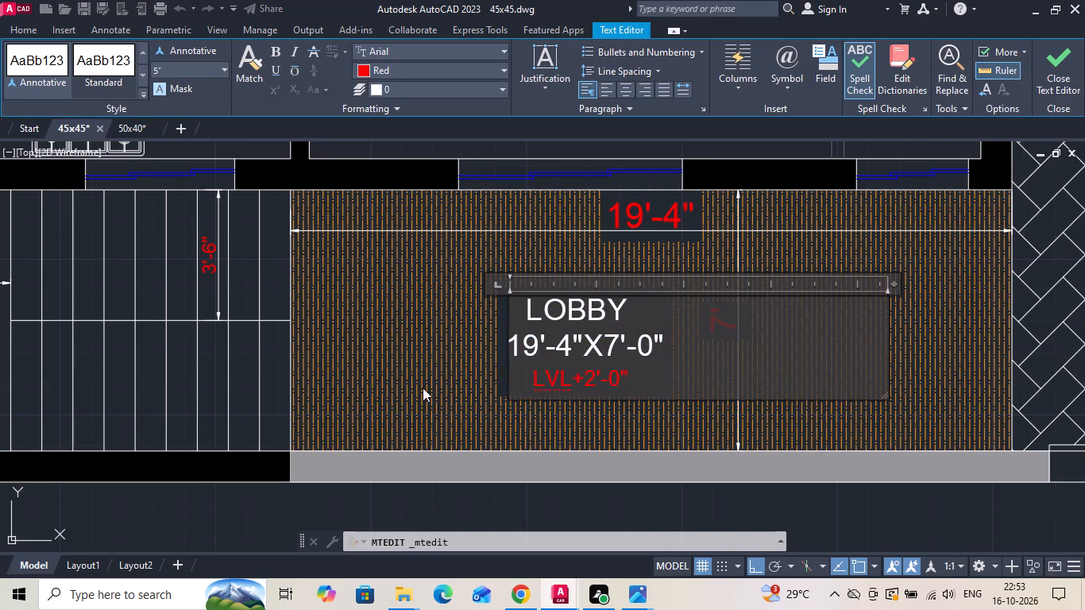
pyautogui.scroll(-1, 427, 381)
pyautogui.click(416, 464)
# Replace the word PARKING with "GATE" in the copied label at the gate opening of the ground floor plan.
pyautogui.scroll(-1, 329, 293)
pyautogui.scroll(2, 724, 375)
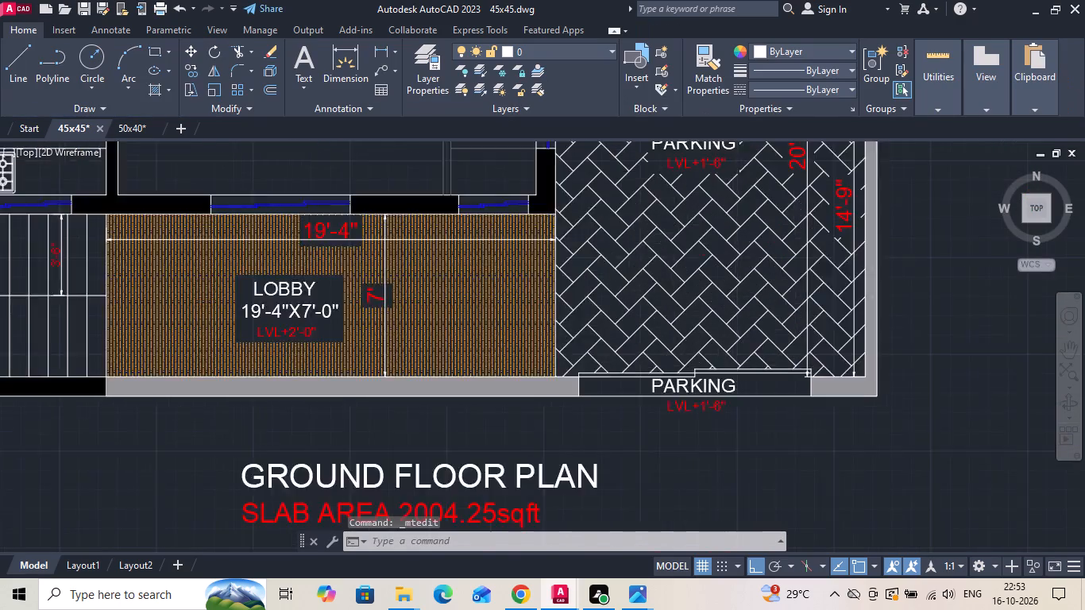
pyautogui.doubleClick(708, 394)
pyautogui.moveTo(739, 387); pyautogui.dragTo(605, 384)
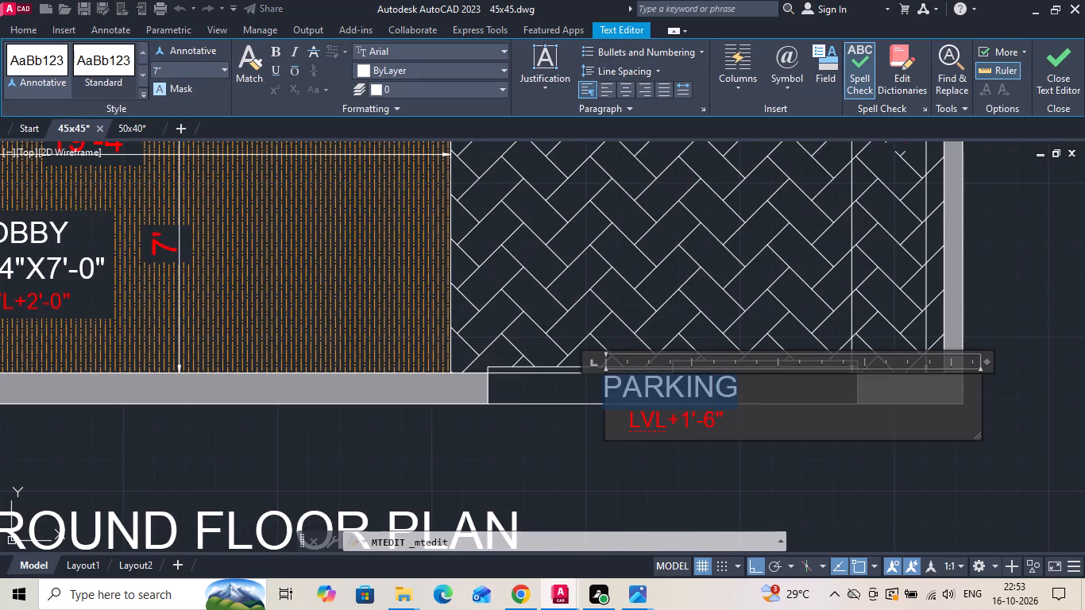
pyautogui.moveTo(605, 384); pyautogui.dragTo(602, 384)
pyautogui.press('BackSpace')
pyautogui.write('GATE')
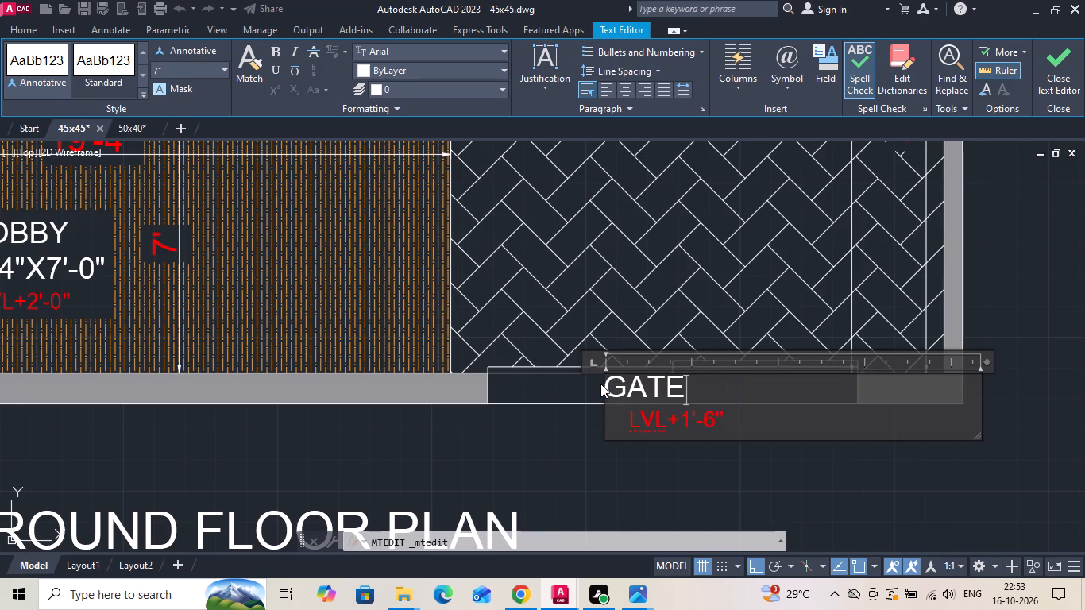
# Remove the indent from the gate label's level line and change it to read "LVL+0'-0"".
pyautogui.click(629, 424)
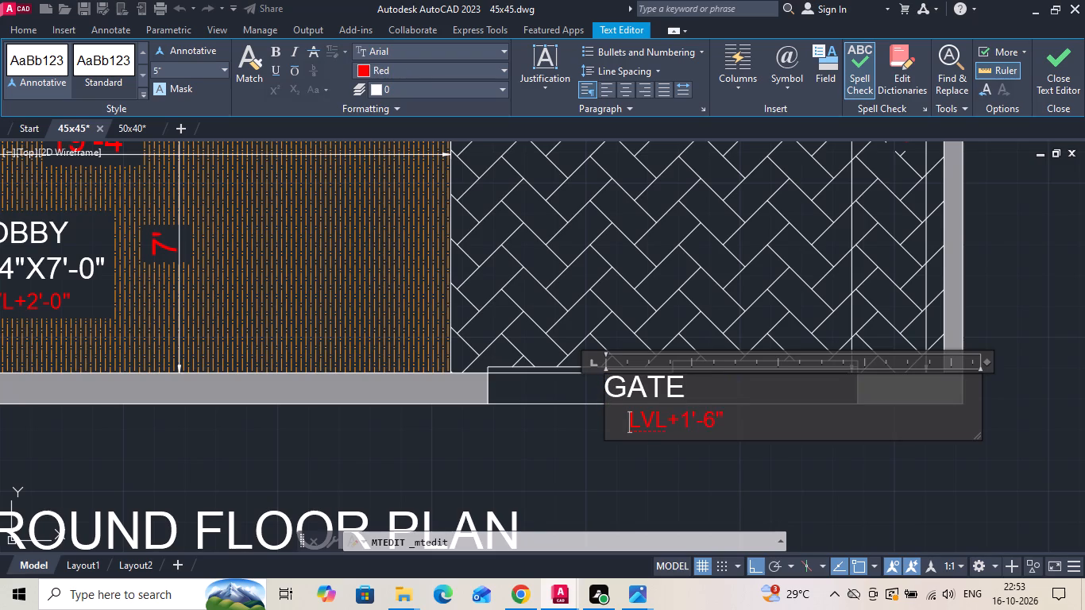
pyautogui.press('BackSpace')
pyautogui.press('BackSpace')
pyautogui.press('BackSpace')
pyautogui.press('BackSpace')
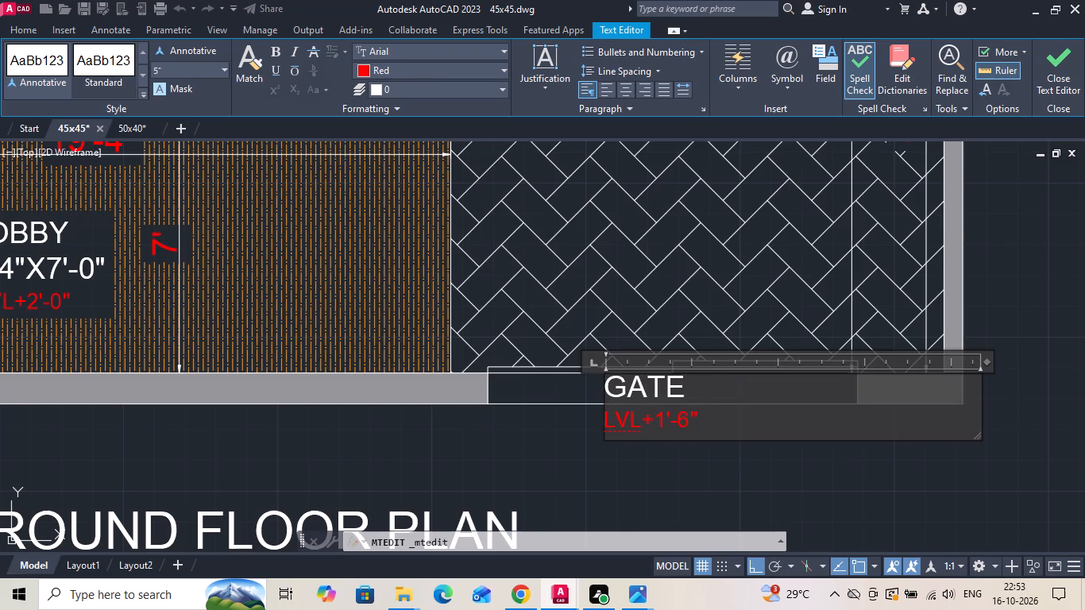
pyautogui.click(663, 430)
pyautogui.press('BackSpace')
pyautogui.press('0')
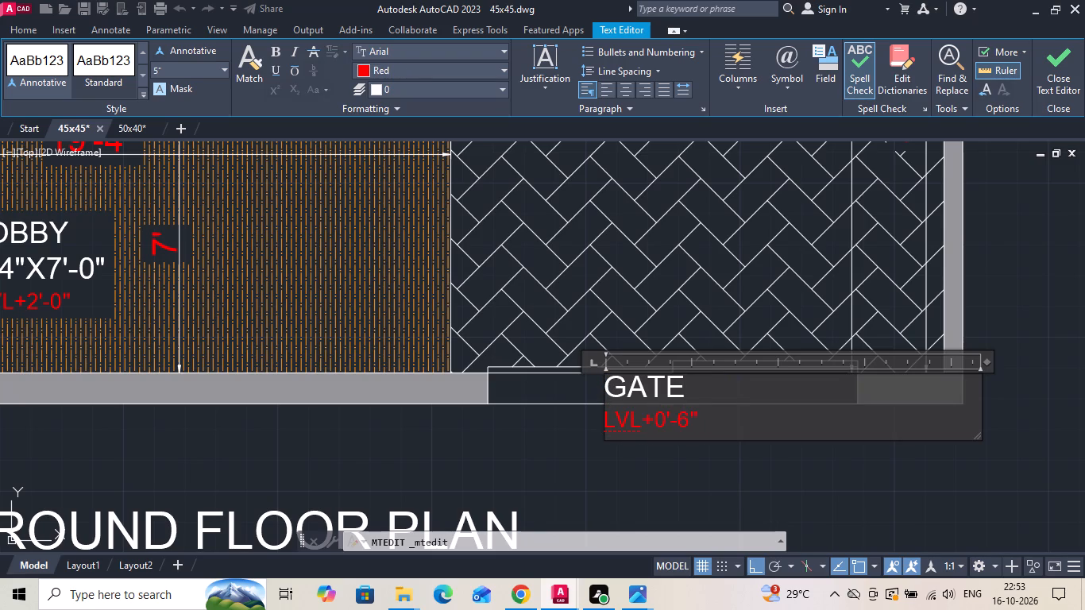
pyautogui.click(683, 427)
pyautogui.click(689, 425)
pyautogui.press('BackSpace')
pyautogui.press('0')
# Set the GATE line's text height to 6" and its level line's to 4", and finish editing the label.
pyautogui.moveTo(685, 388); pyautogui.dragTo(607, 383)
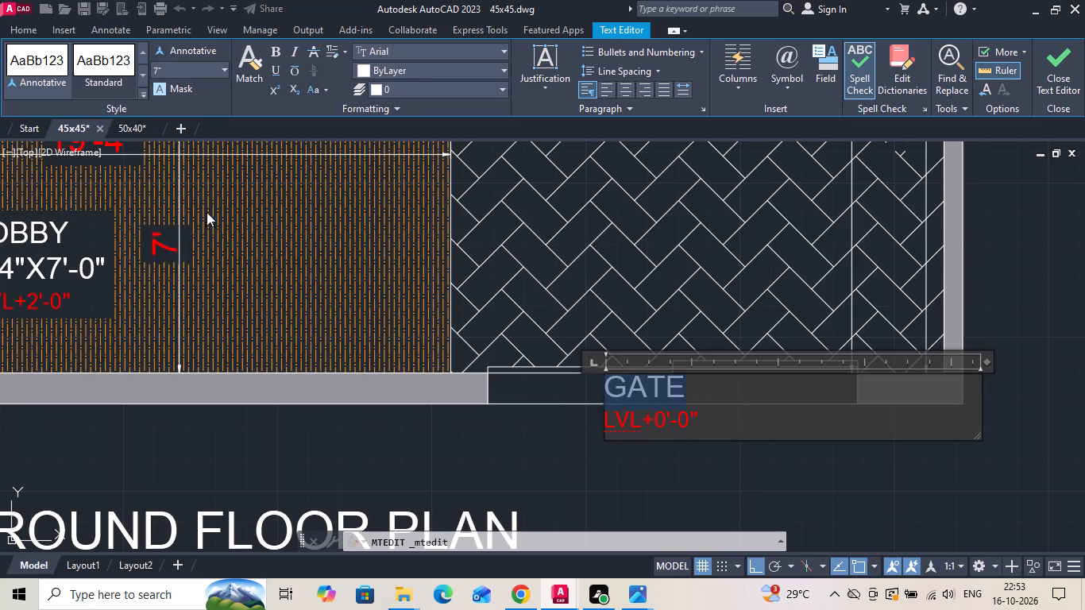
pyautogui.click(172, 76)
pyautogui.press('BackSpace')
pyautogui.write('6"')
pyautogui.press('Return')
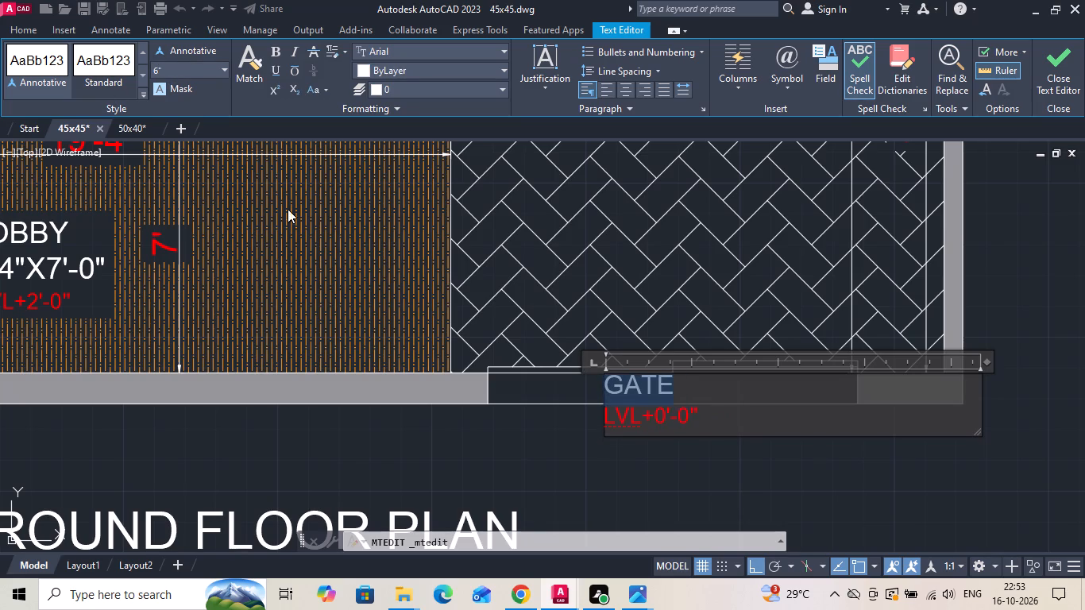
pyautogui.click(698, 419)
pyautogui.moveTo(699, 420); pyautogui.dragTo(590, 415)
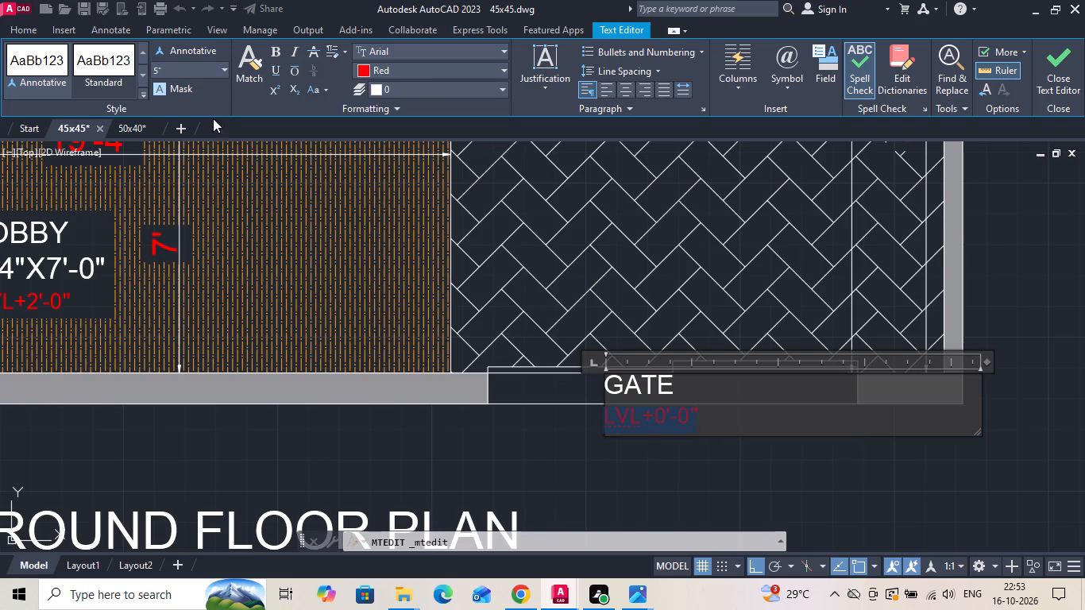
pyautogui.click(178, 63)
pyautogui.press('BackSpace')
pyautogui.write('4"')
pyautogui.press('Return')
pyautogui.click(580, 434)
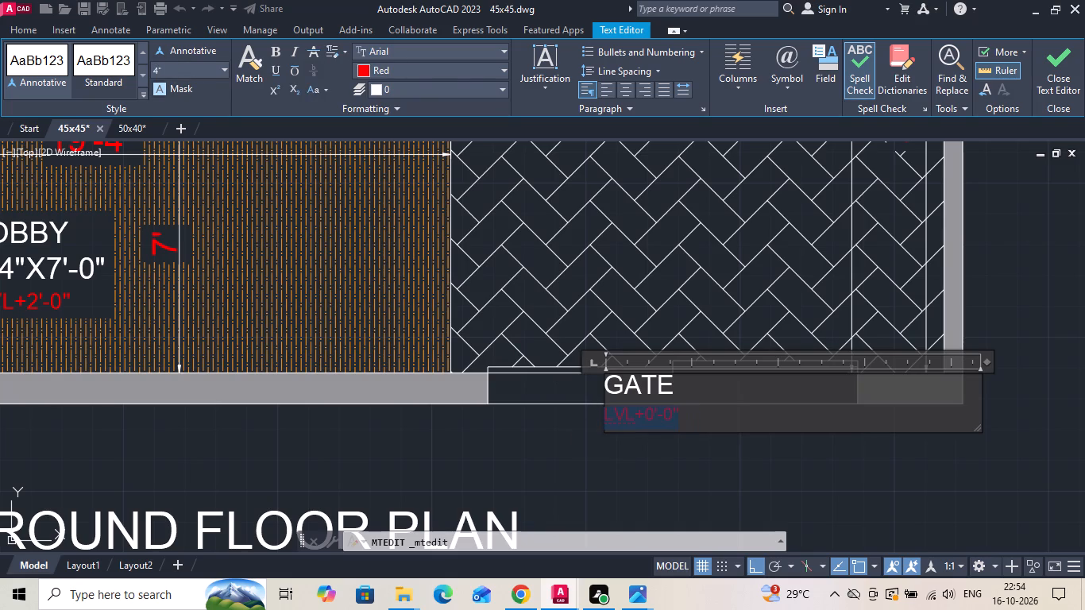
# Move the gate label with Ortho off so it sits centrally in the gate opening.
pyautogui.click(630, 391)
pyautogui.rightClick(630, 391)
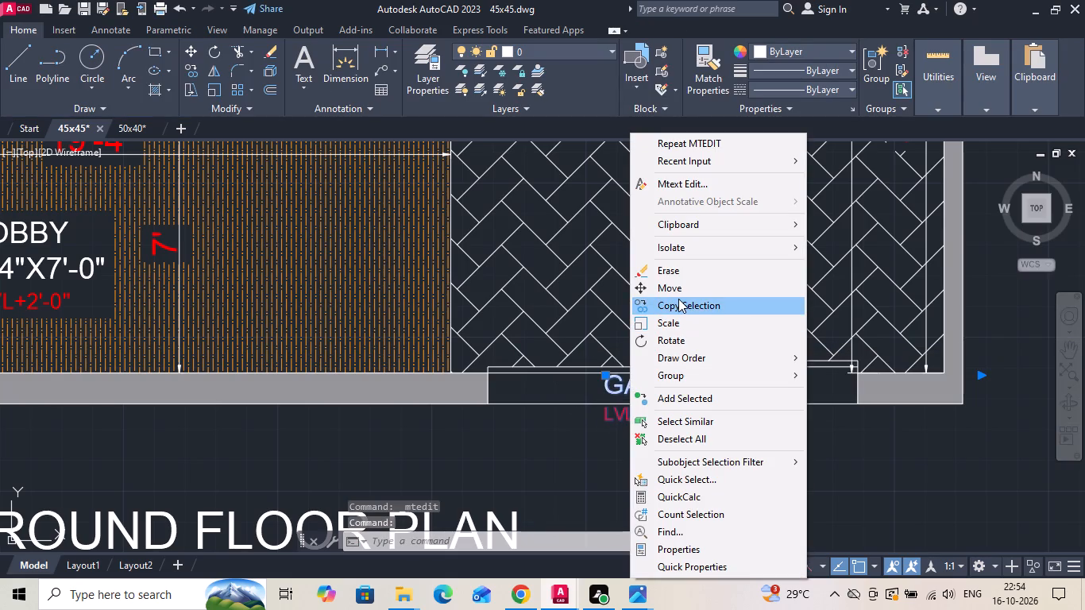
pyautogui.click(683, 291)
pyautogui.click(697, 474)
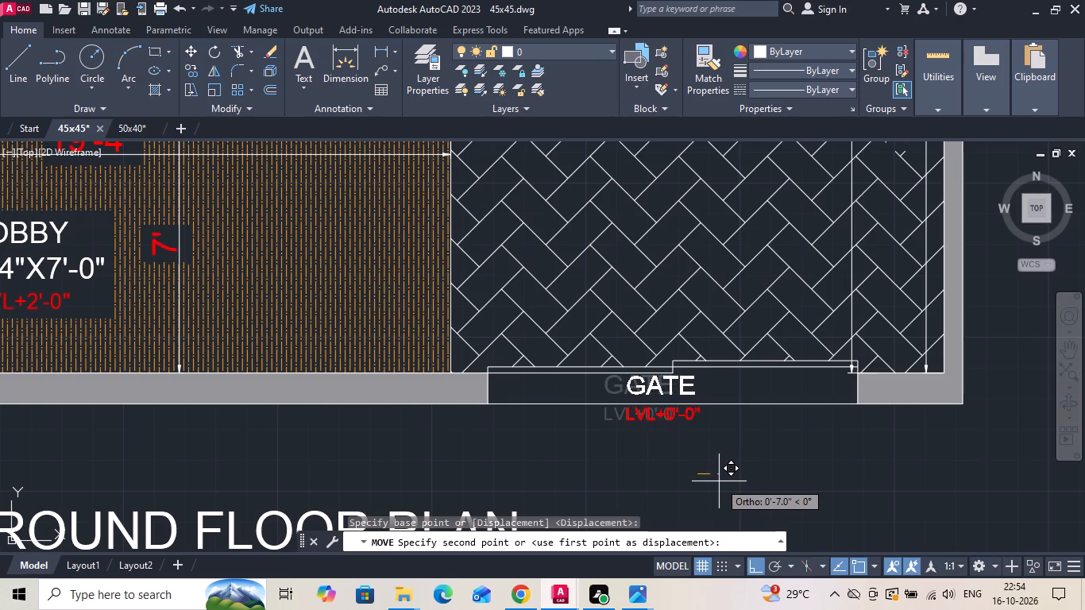
pyautogui.press('F8')
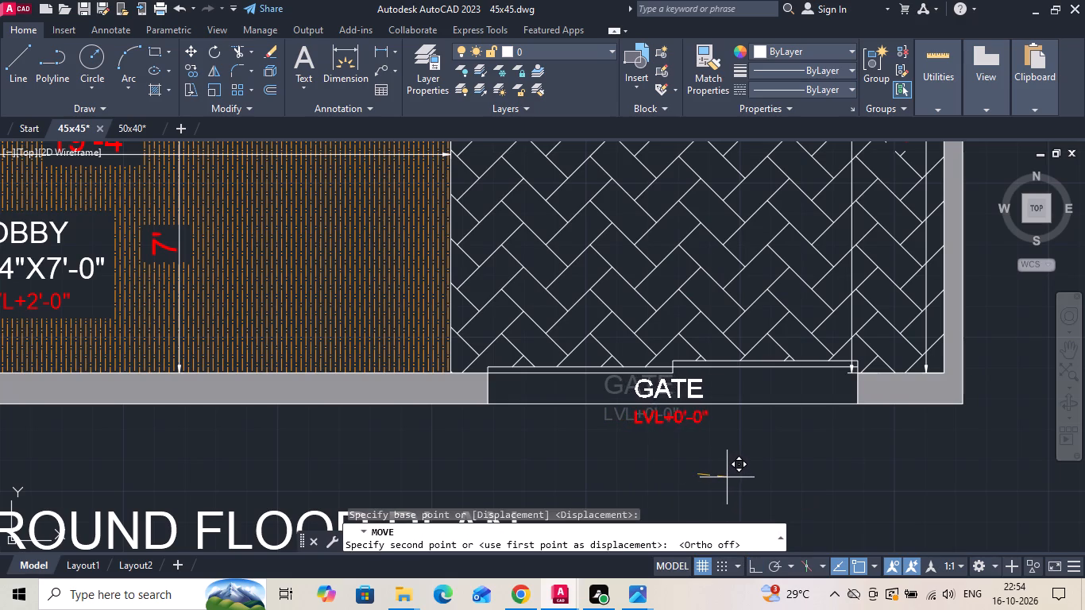
pyautogui.click(727, 477)
# Change the gate label's first line to "MAIN GATE" to match the reference ground floor plan.
pyautogui.scroll(-3, 728, 477)
pyautogui.scroll(2, 155, 443)
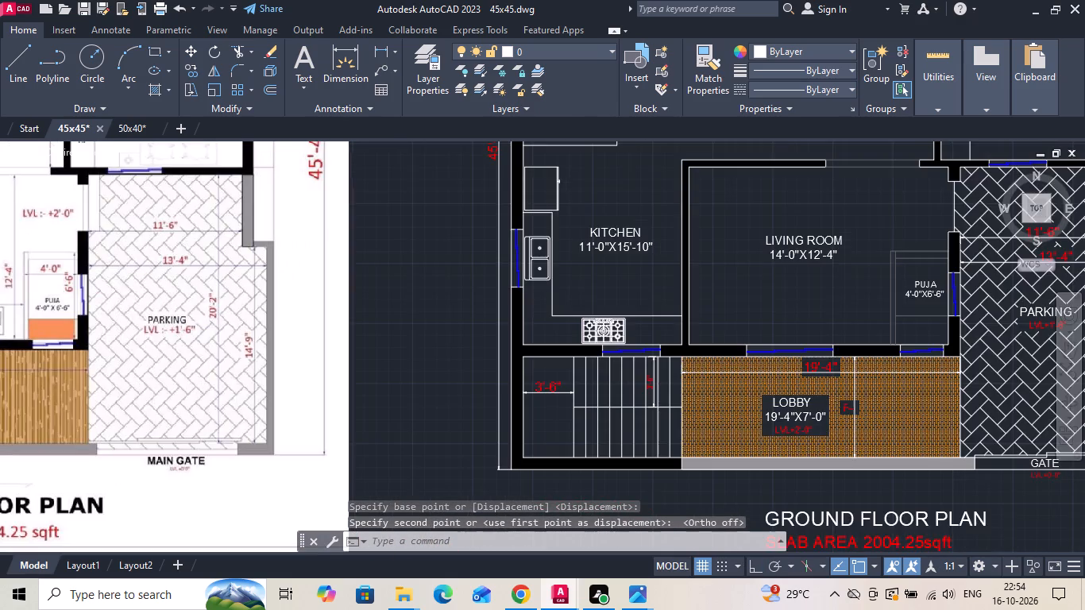
pyautogui.scroll(-1, 147, 365)
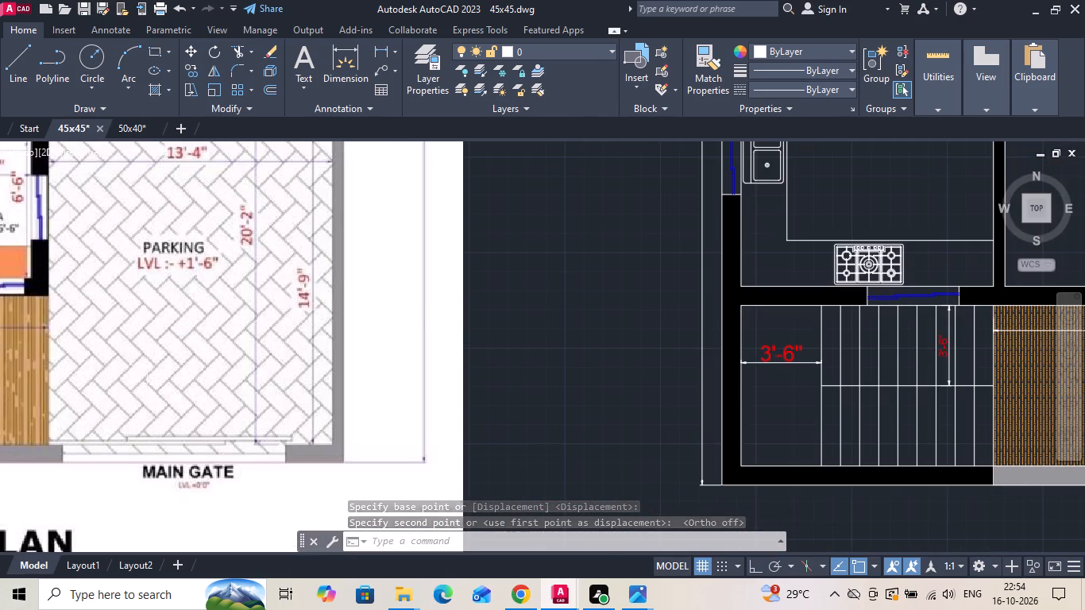
pyautogui.scroll(-1, 147, 365)
pyautogui.scroll(4, 721, 419)
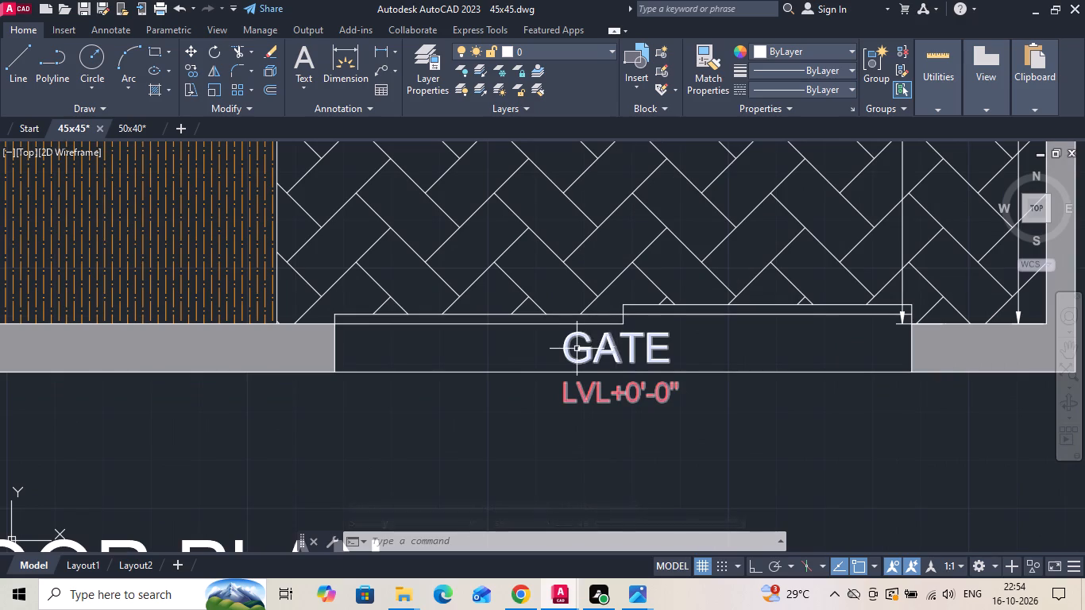
pyautogui.doubleClick(570, 348)
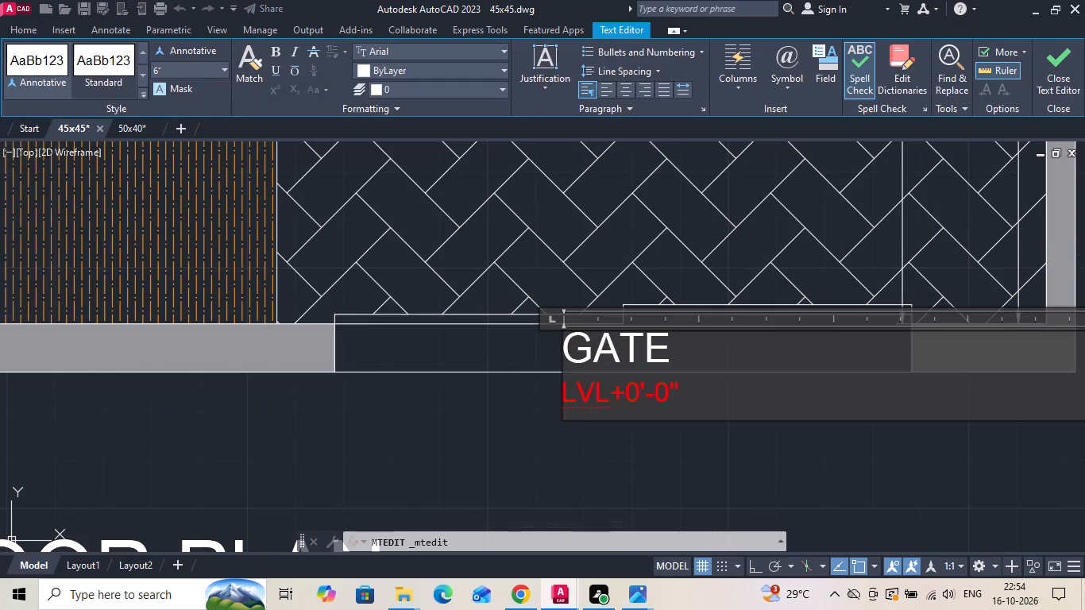
pyautogui.write('MAIN')
pyautogui.press('space')
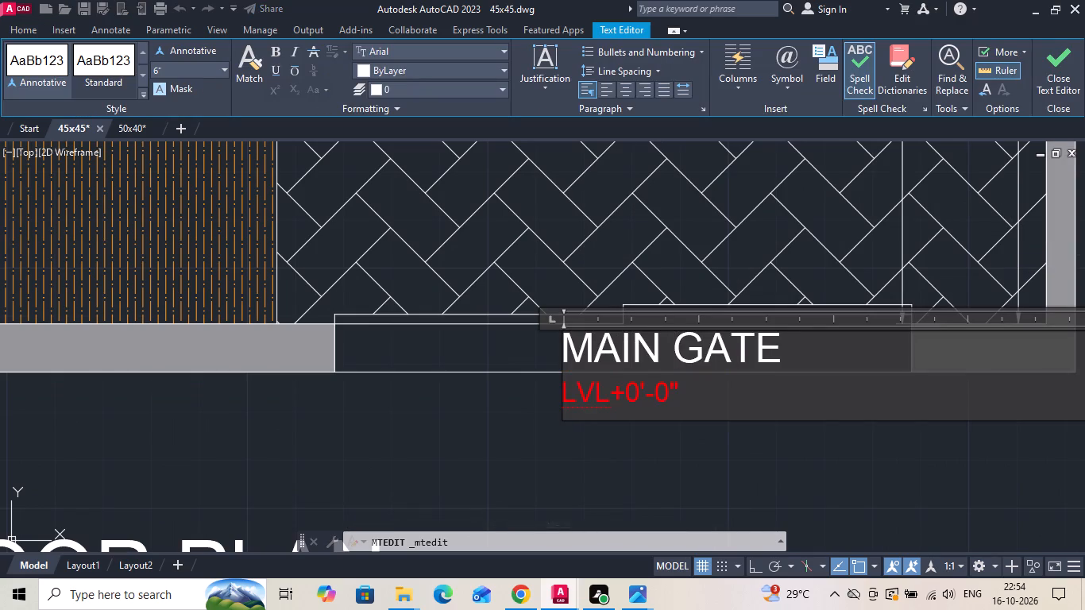
# Indent the level line with leading spaces to centre it under MAIN GATE, and finish editing the label.
pyautogui.click(562, 400)
pyautogui.doubleClick(562, 400)
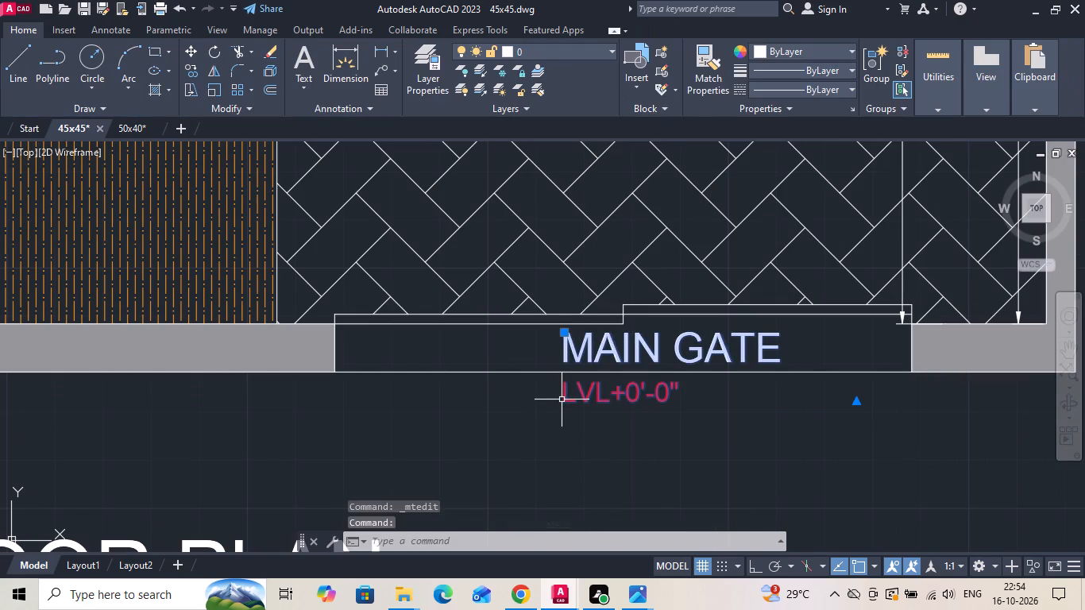
pyautogui.doubleClick(562, 400)
pyautogui.doubleClick(562, 400)
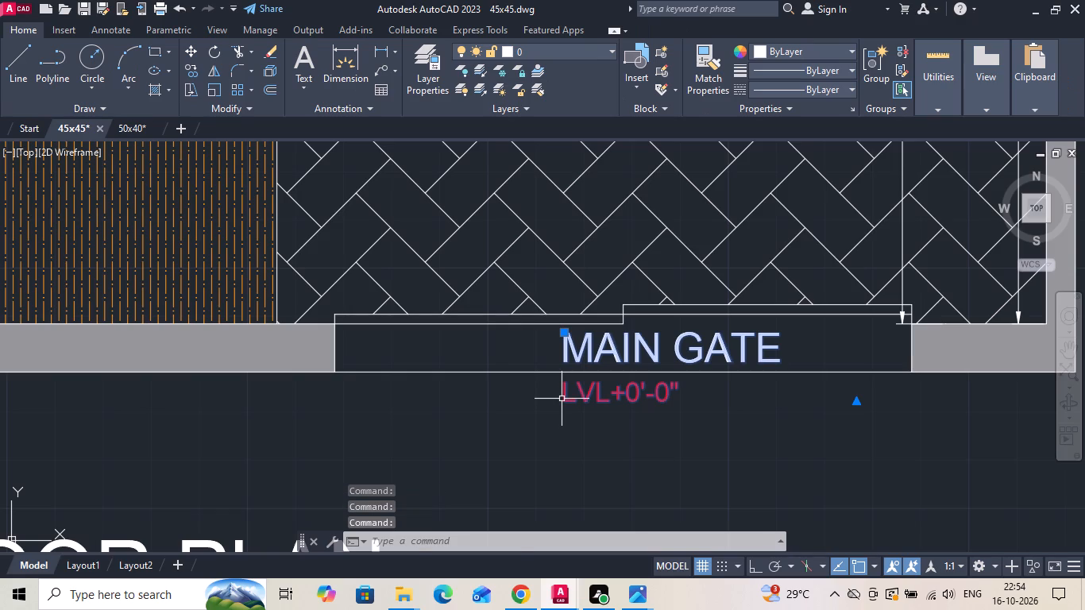
pyautogui.click(558, 393)
pyautogui.click(561, 392)
pyautogui.doubleClick(562, 396)
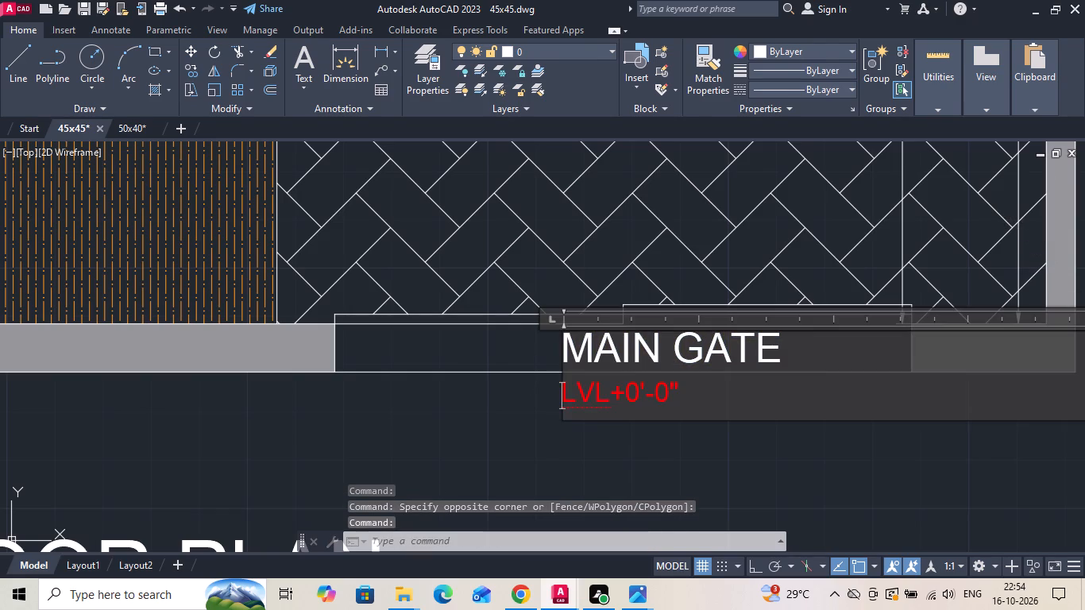
pyautogui.press('space')
pyautogui.press('space')
pyautogui.press('space')
pyautogui.press('space')
pyautogui.press('space')
pyautogui.press('space')
pyautogui.click(553, 432)
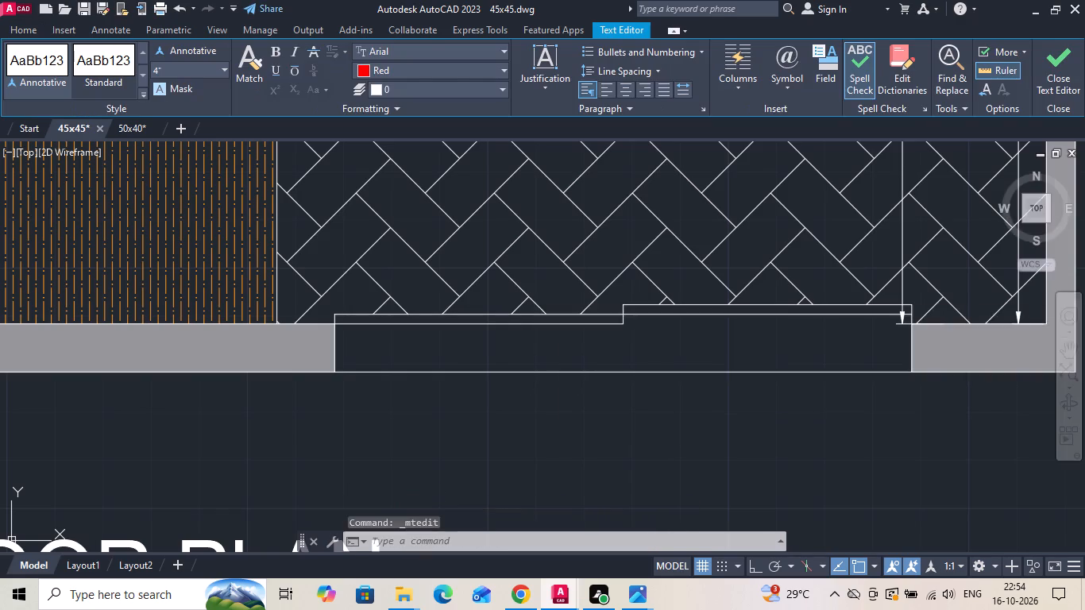
# Copy the PUJA label straight up into the living room, beside the opening in the wall to the parking.
pyautogui.scroll(-2, 603, 377)
pyautogui.scroll(-2, 742, 384)
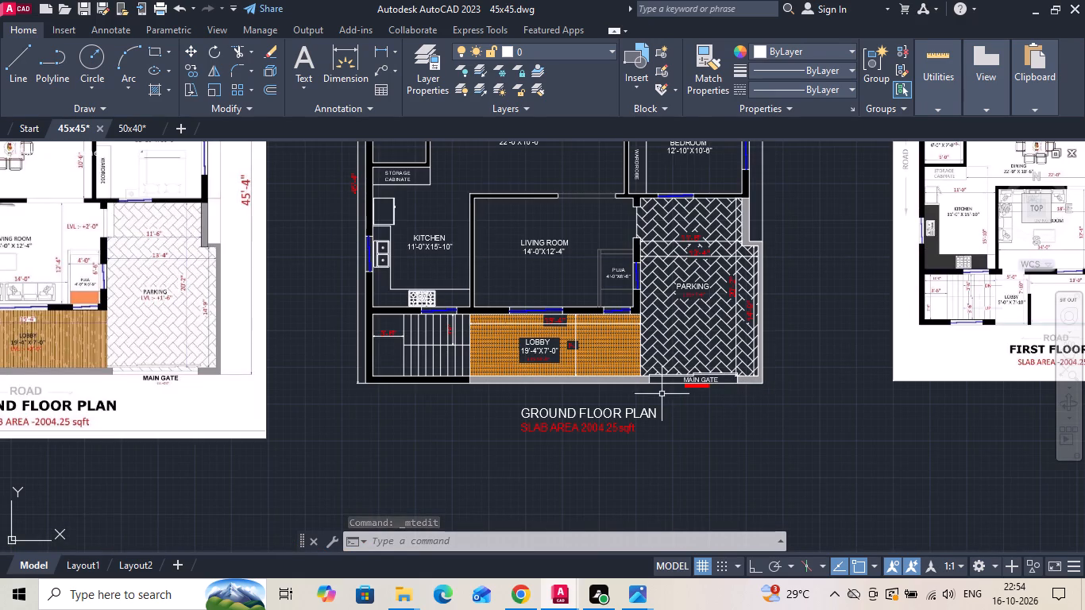
pyautogui.click(627, 271)
pyautogui.rightClick(627, 271)
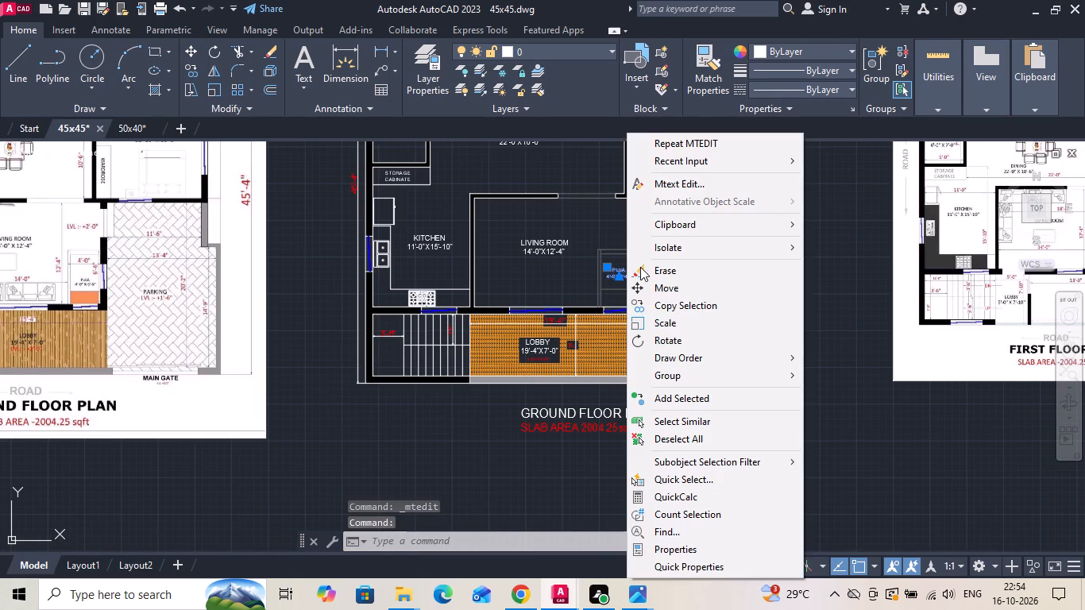
pyautogui.click(662, 308)
pyautogui.scroll(1, 650, 297)
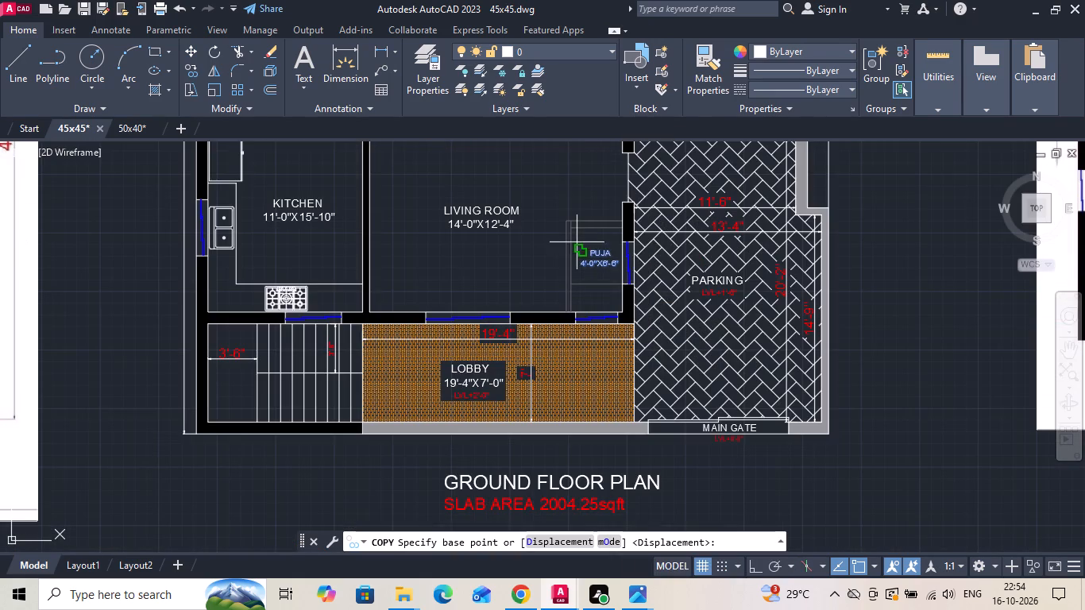
pyautogui.moveTo(600, 272); pyautogui.dragTo(600, 265)
pyautogui.moveTo(616, 176); pyautogui.dragTo(591, 349, button='middle')
pyautogui.scroll(3, 590, 350)
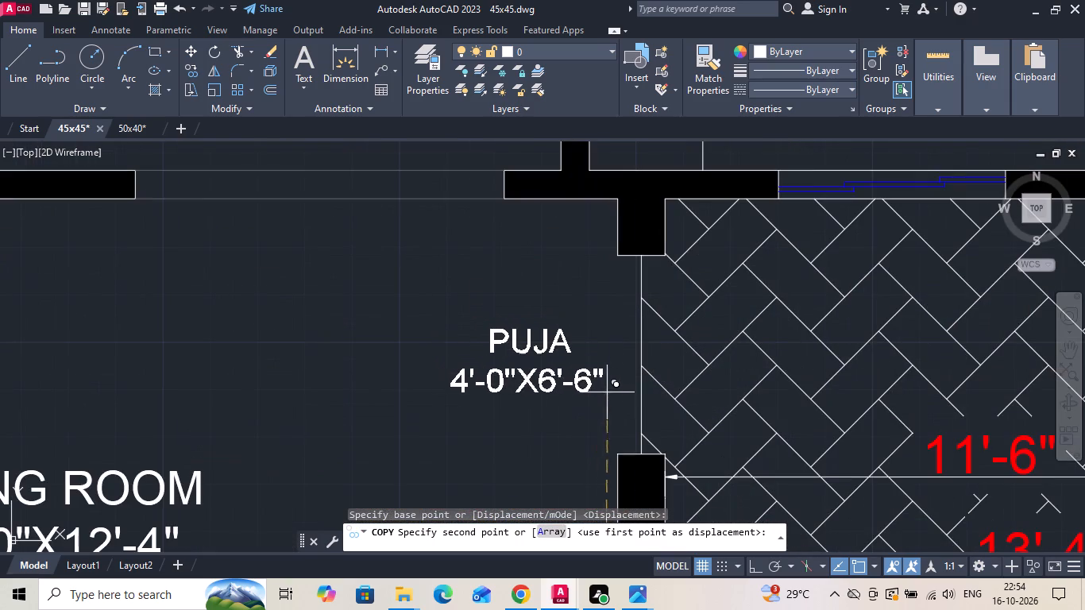
pyautogui.click(620, 388)
pyautogui.press('Escape')
# Replace the copied PUJA label's name and dimensions with "LVL+2'-0"".
pyautogui.doubleClick(608, 372)
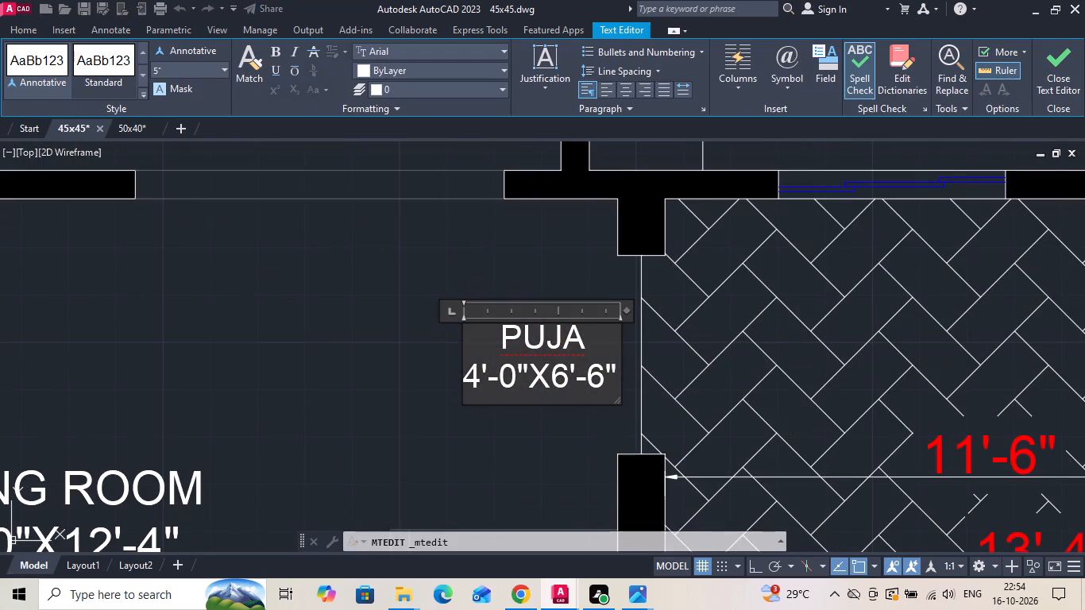
pyautogui.moveTo(597, 339); pyautogui.dragTo(361, 335)
pyautogui.press('BackSpace')
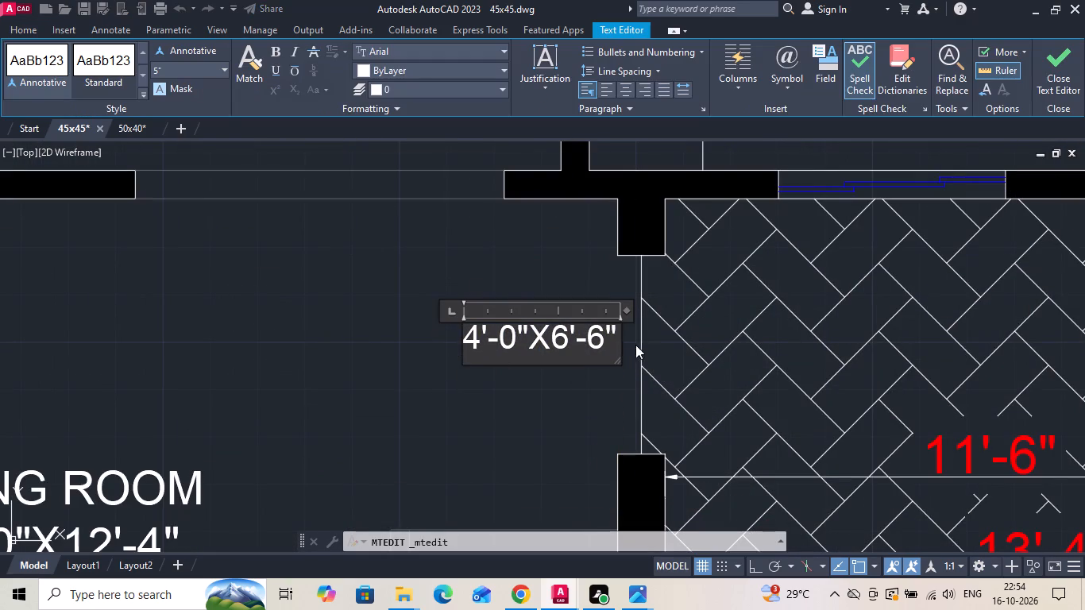
pyautogui.moveTo(614, 341); pyautogui.dragTo(319, 353)
pyautogui.press('BackSpace')
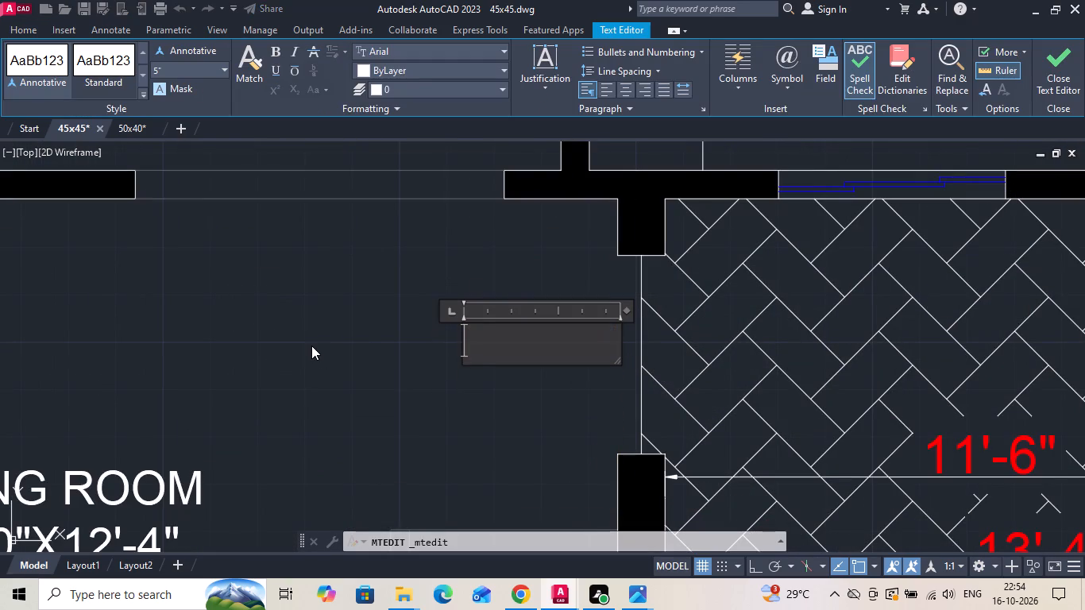
pyautogui.write('LVL')
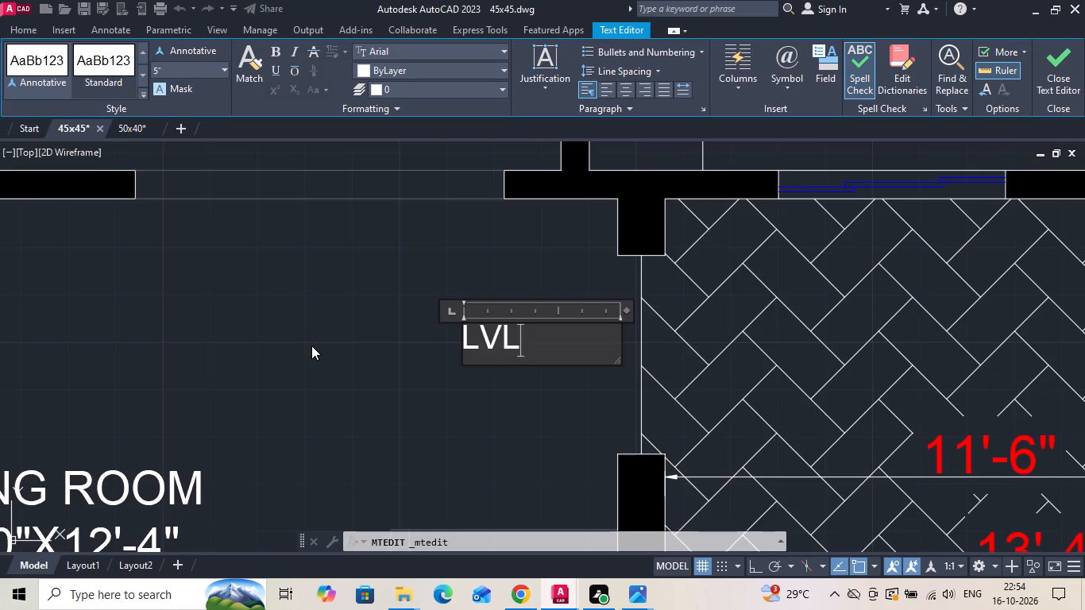
pyautogui.write("+2'")
pyautogui.write('-0"')
# Colour the living room level note red and finish editing it.
pyautogui.hotkey('ctrl', 'a')
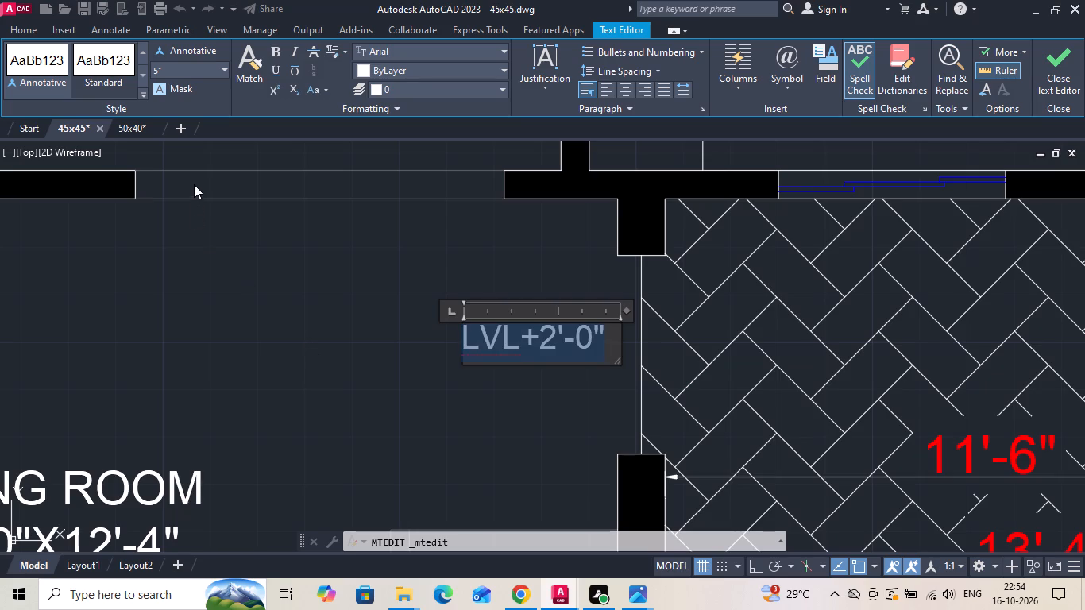
pyautogui.click(365, 68)
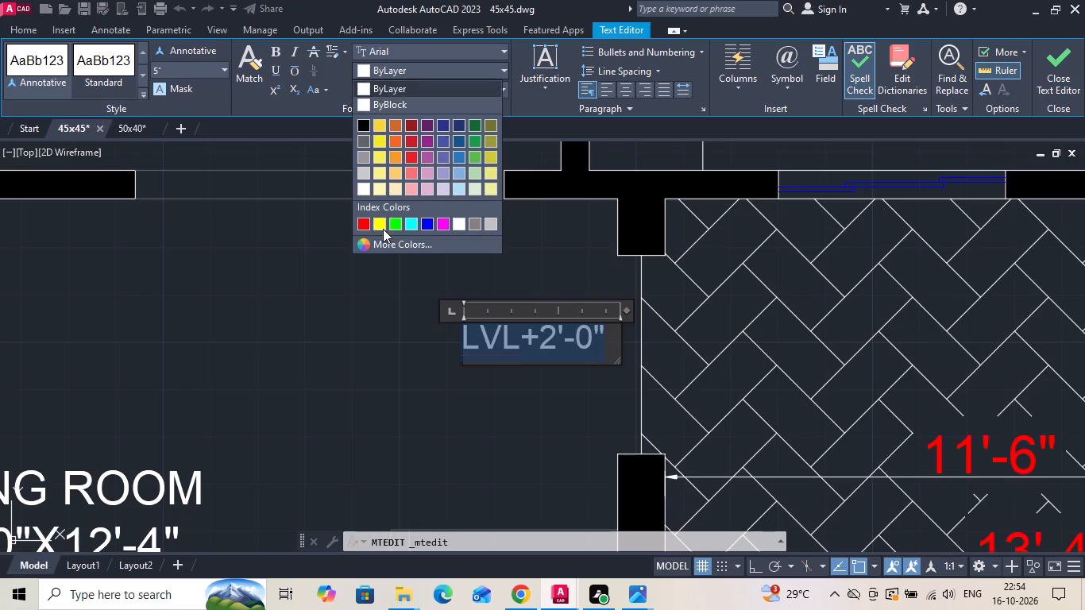
pyautogui.click(370, 228)
pyautogui.click(405, 385)
pyautogui.click(490, 356)
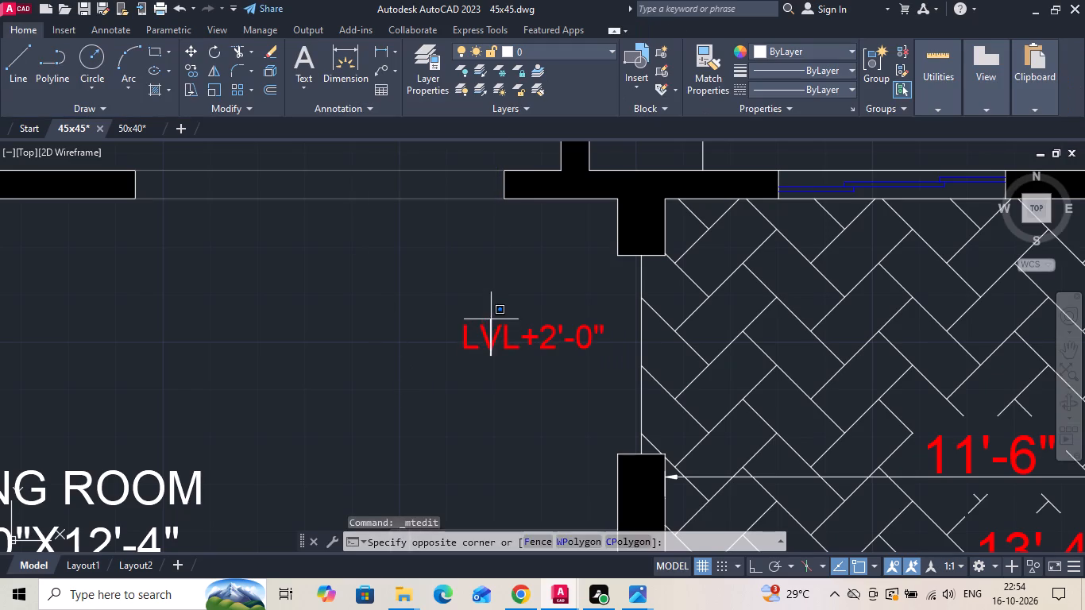
# Move the living room "LVL+2'-0"" note slightly down and closer to the parking opening, and save the drawing.
pyautogui.click(490, 318)
pyautogui.rightClick(490, 318)
pyautogui.click(542, 296)
pyautogui.click(546, 378)
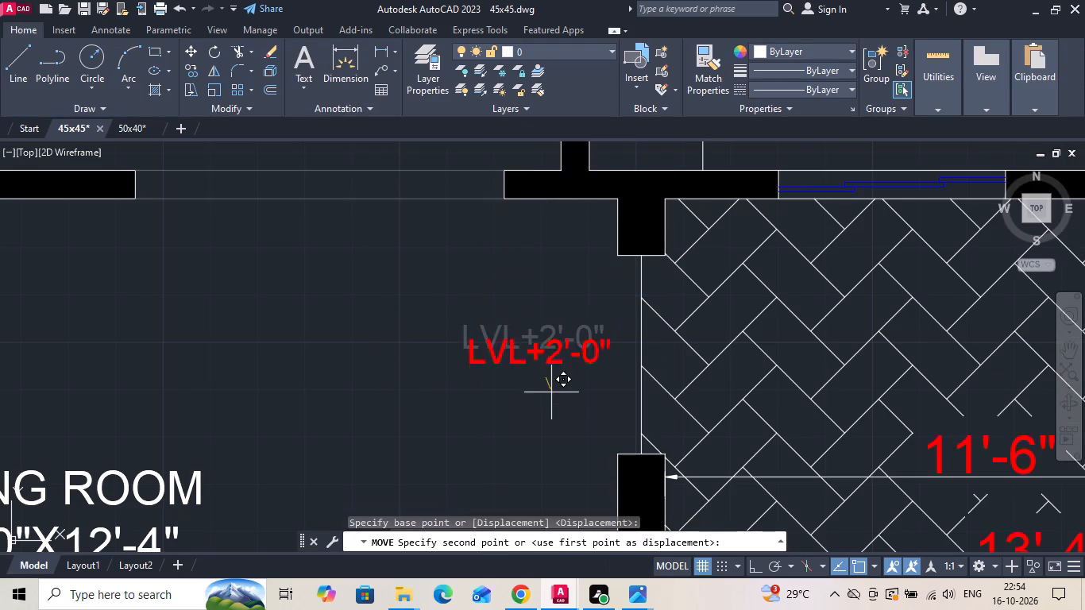
pyautogui.click(564, 408)
pyautogui.hotkey('ctrl', 's')
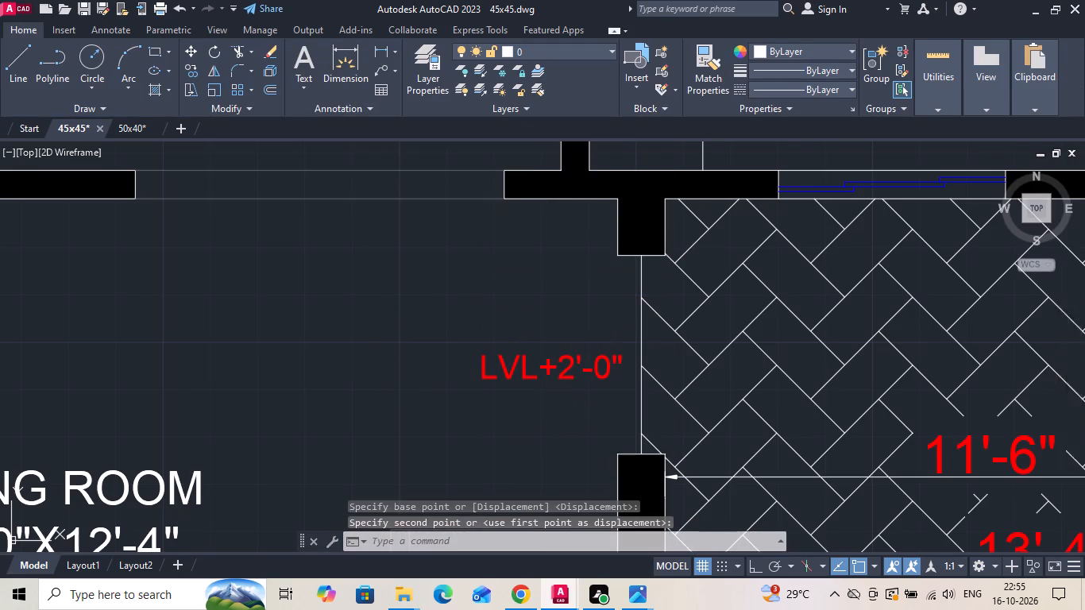
# Delete both reference images, the first floor one and the ground floor one, from beside the drawn plans.
pyautogui.scroll(-5, 546, 382)
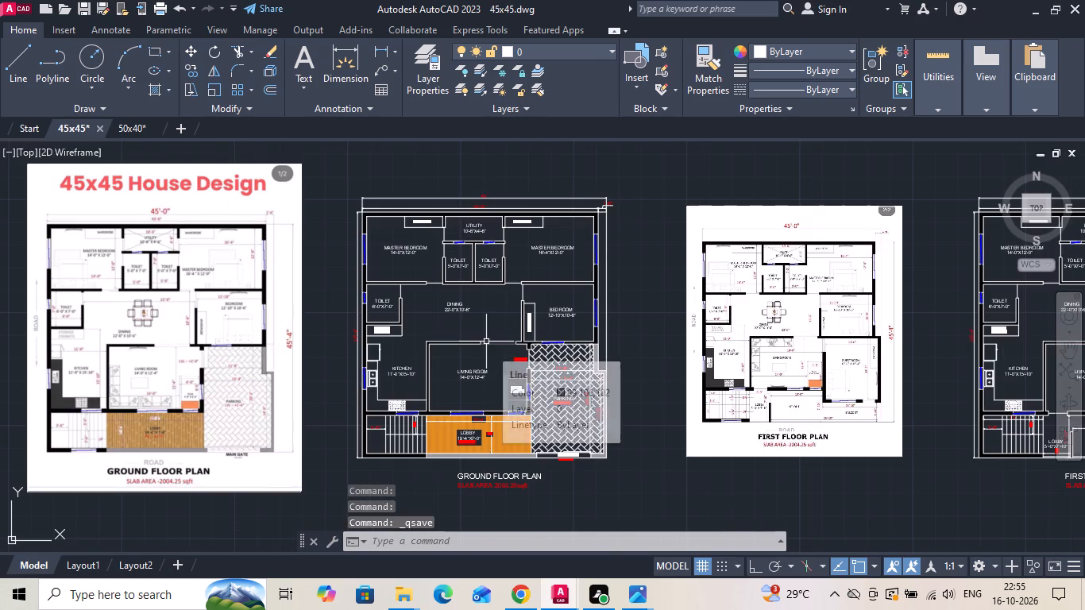
pyautogui.scroll(-2, 519, 326)
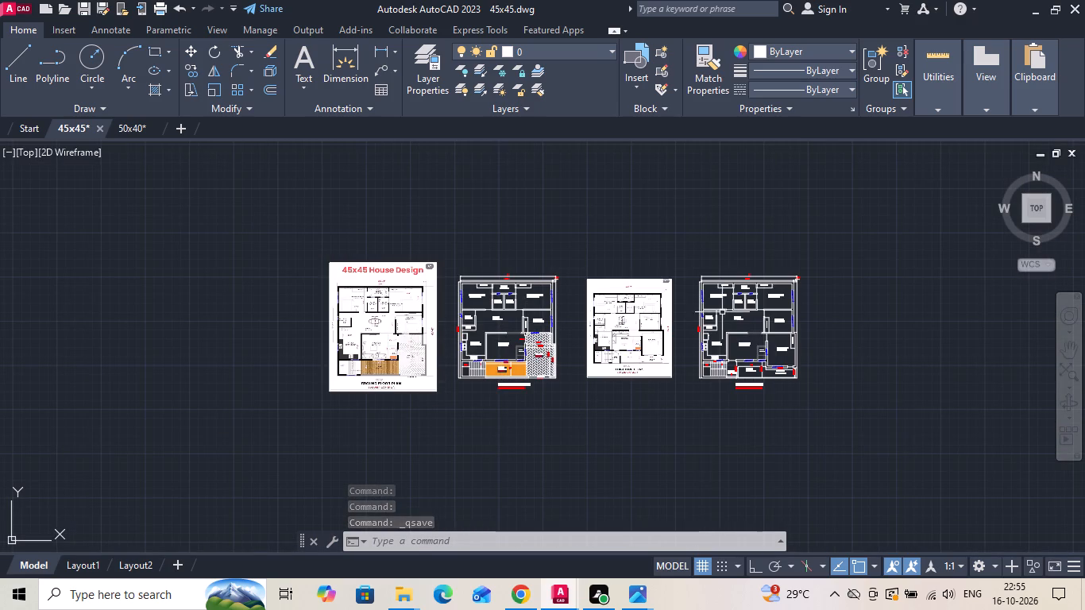
pyautogui.moveTo(678, 266); pyautogui.dragTo(633, 322)
pyautogui.click(631, 326)
pyautogui.press('Delete')
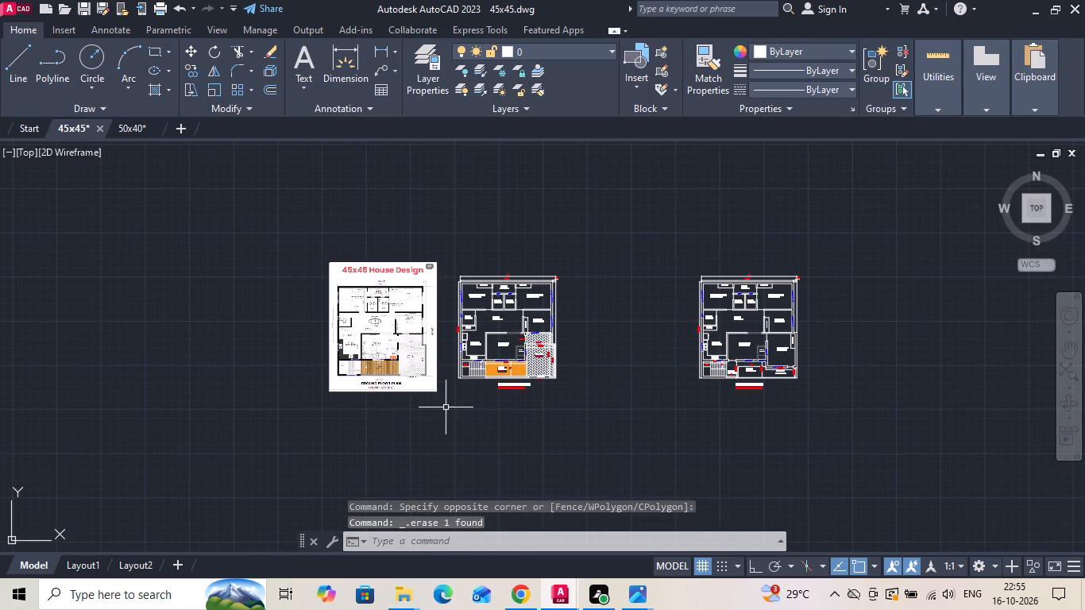
pyautogui.moveTo(434, 408); pyautogui.dragTo(430, 393)
pyautogui.click(396, 308)
pyautogui.press('Delete')
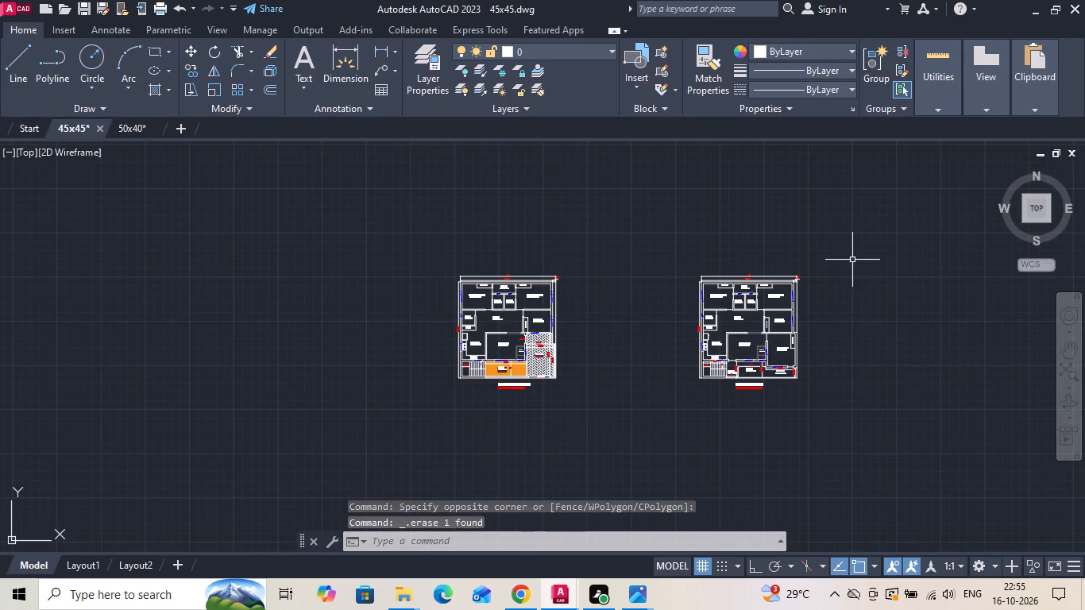
# Move the whole first floor plan with its title about 60' straight left, next to the ground floor plan, and save.
pyautogui.click(862, 260)
pyautogui.click(670, 432)
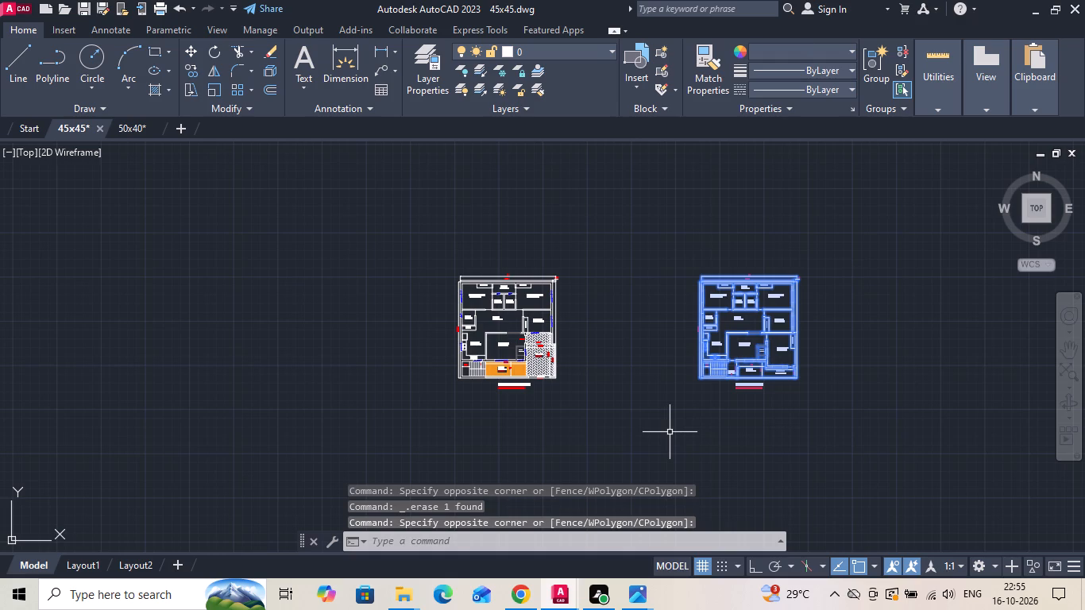
pyautogui.press('F8')
pyautogui.rightClick(670, 432)
pyautogui.click(724, 168)
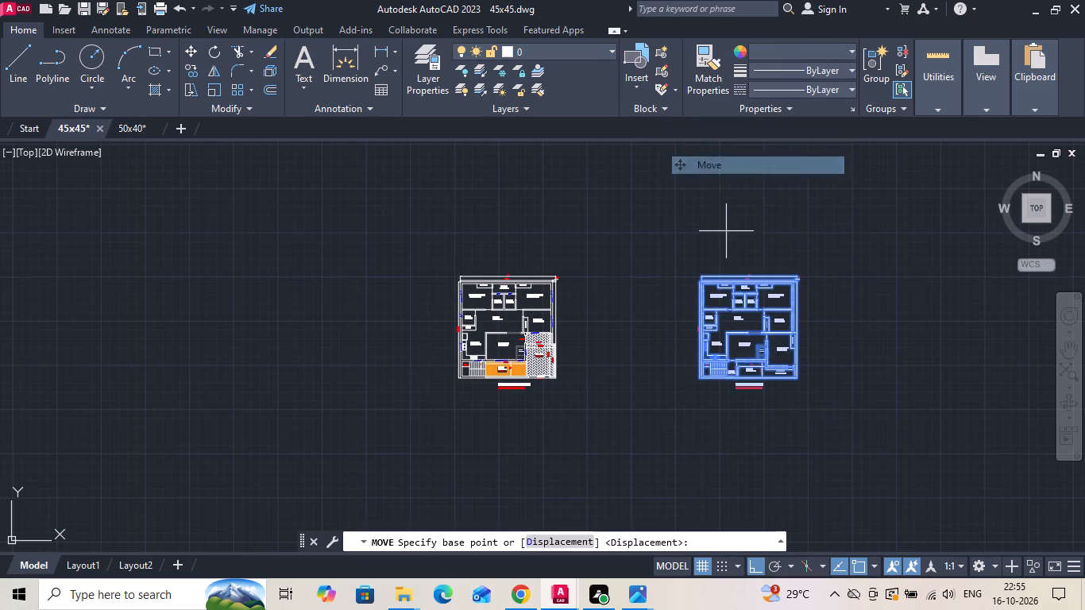
pyautogui.scroll(1, 751, 371)
pyautogui.moveTo(811, 451); pyautogui.dragTo(804, 454)
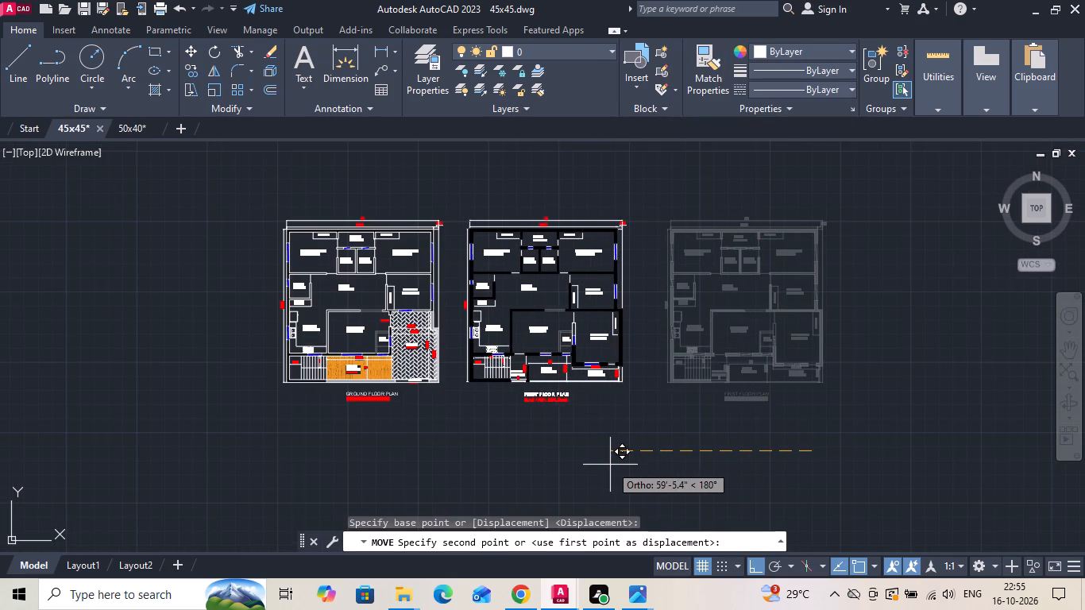
pyautogui.click(604, 465)
pyautogui.scroll(3, 392, 280)
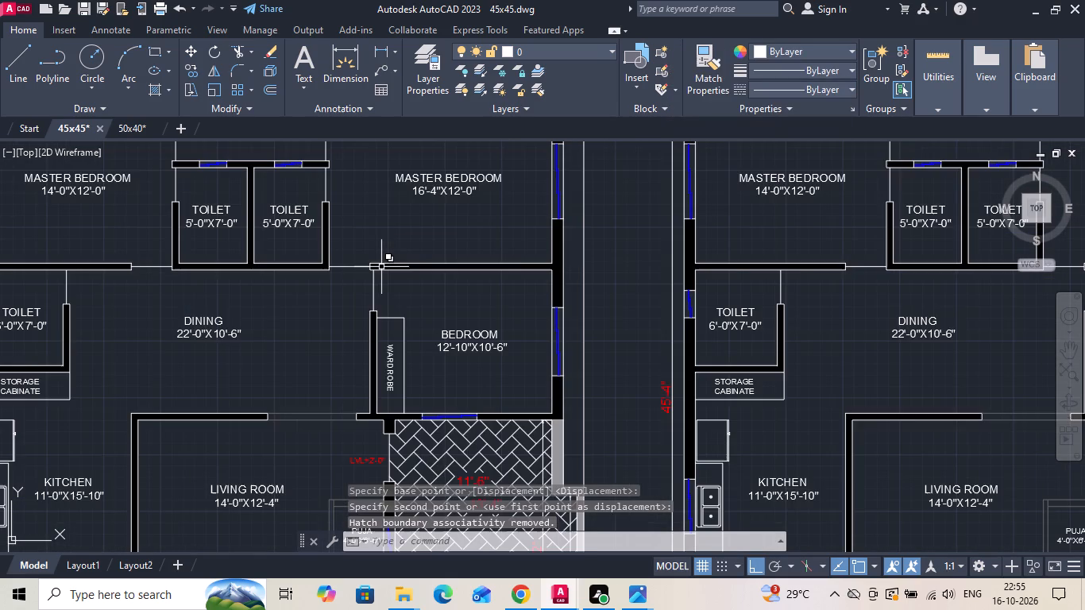
pyautogui.hotkey('ctrl', 's')
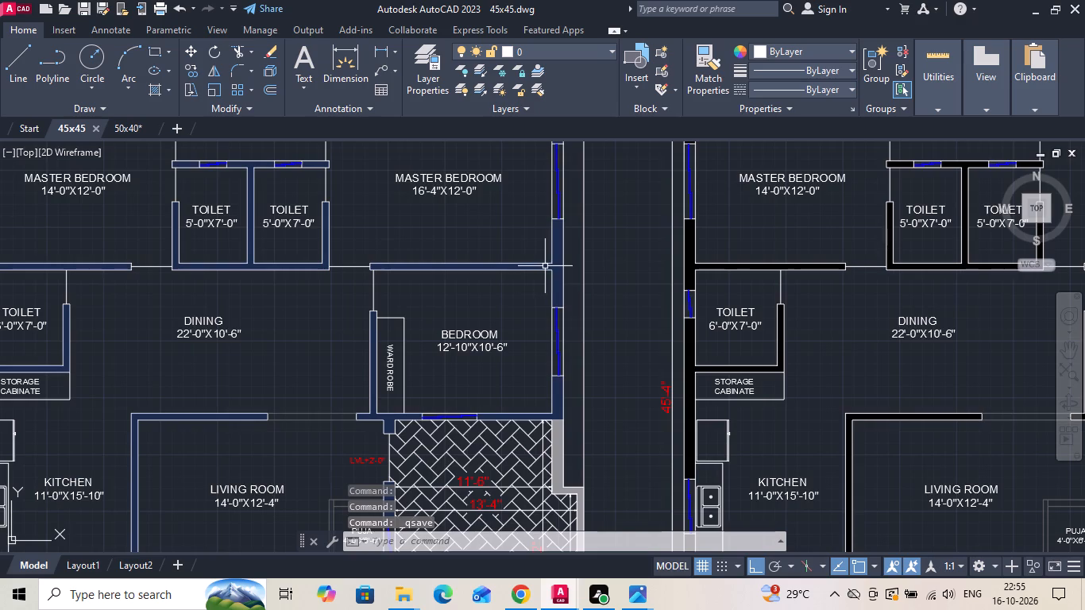
# Copy both floor plans with their titles horizontally into the empty space to their right, and save the drawing.
pyautogui.scroll(-2, 507, 265)
pyautogui.scroll(-1, 437, 238)
pyautogui.moveTo(301, 183); pyautogui.dragTo(342, 244)
pyautogui.click(800, 446)
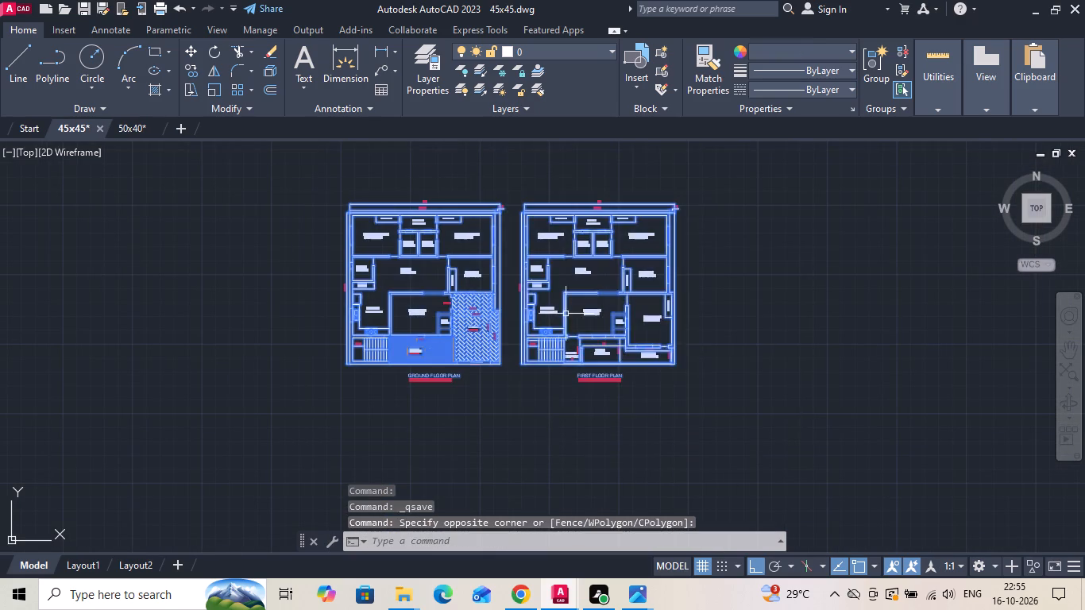
pyautogui.rightClick(528, 307)
pyautogui.click(575, 335)
pyautogui.moveTo(526, 337); pyautogui.dragTo(551, 339)
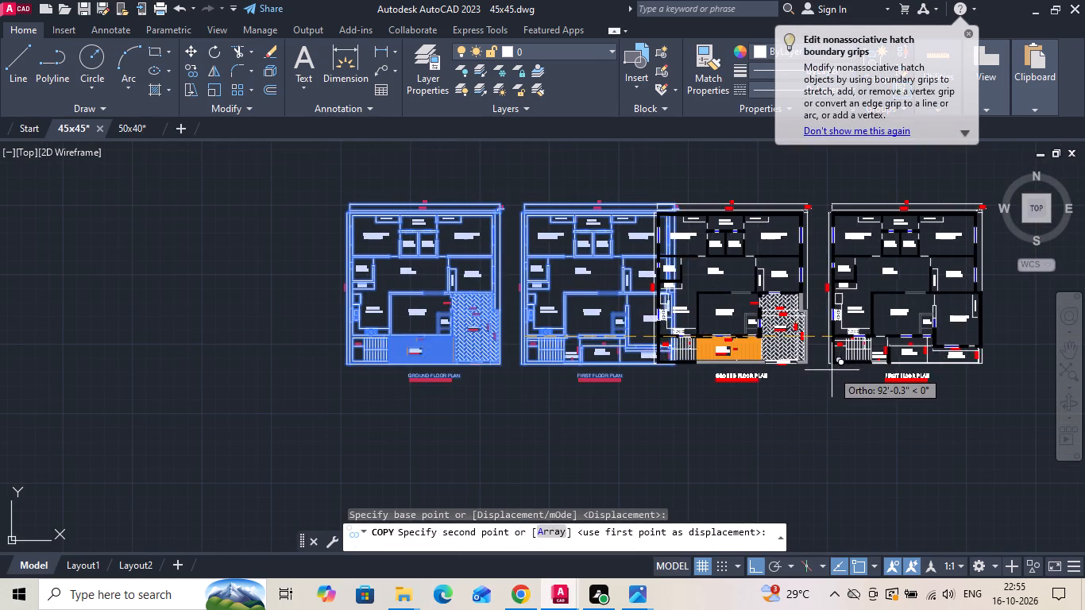
pyautogui.moveTo(832, 370); pyautogui.dragTo(562, 373, button='middle')
pyautogui.click(861, 390)
pyautogui.press('Escape')
pyautogui.hotkey('ctrl', 's')
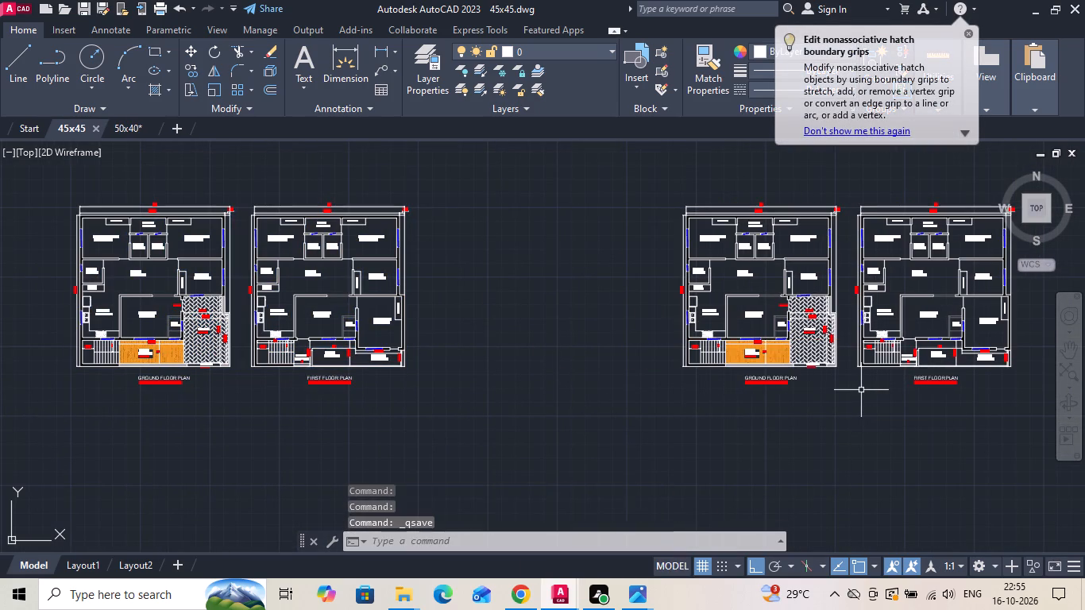
# Override the ISO-25 dimension style with a text height of 5" and make it current.
pyautogui.scroll(2, 759, 278)
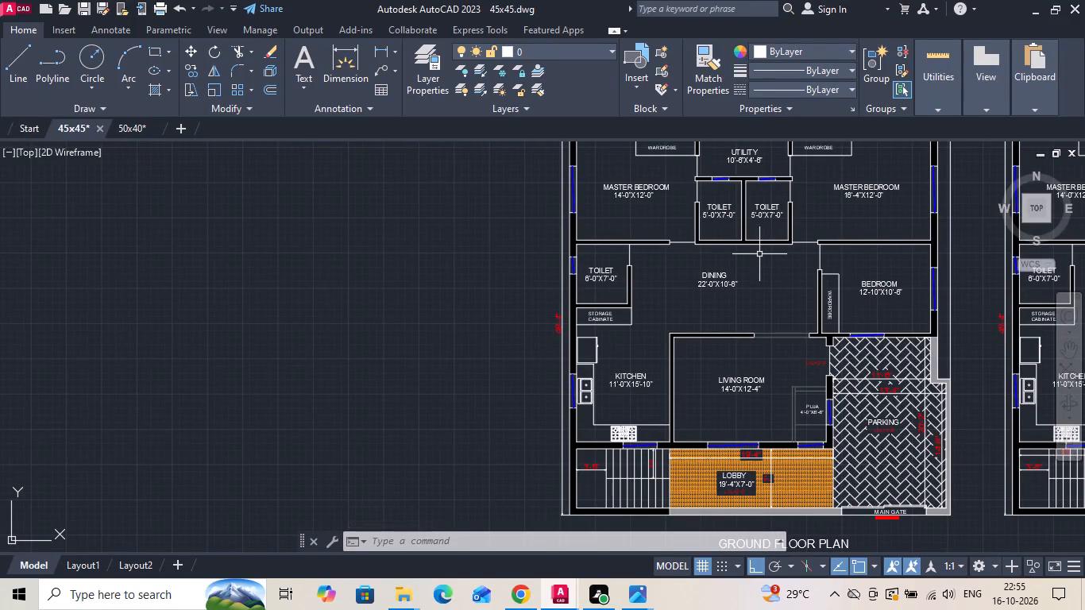
pyautogui.write('D')
pyautogui.press('space')
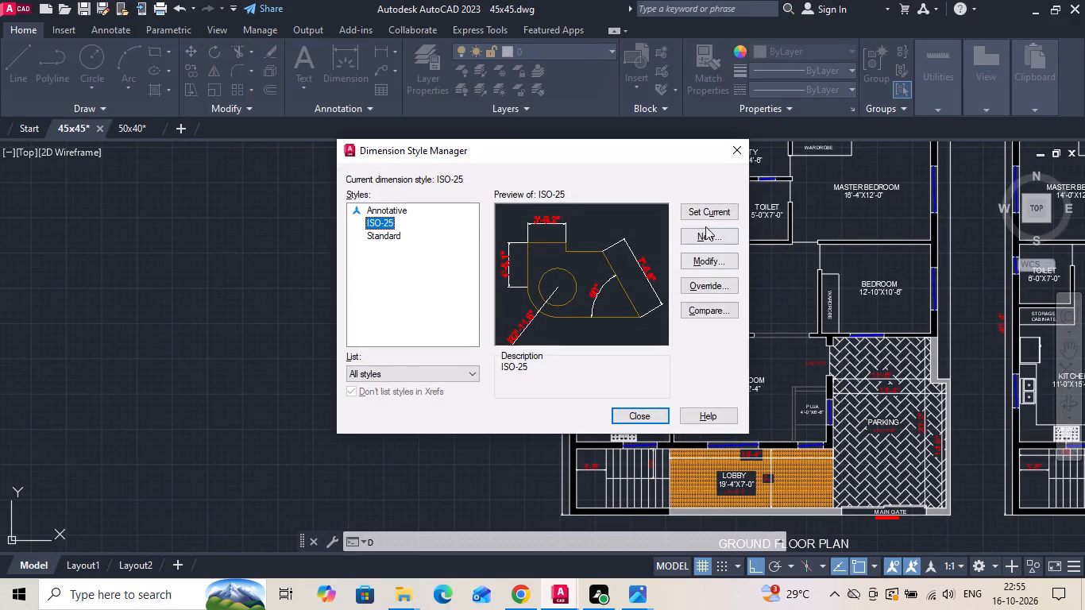
pyautogui.click(700, 285)
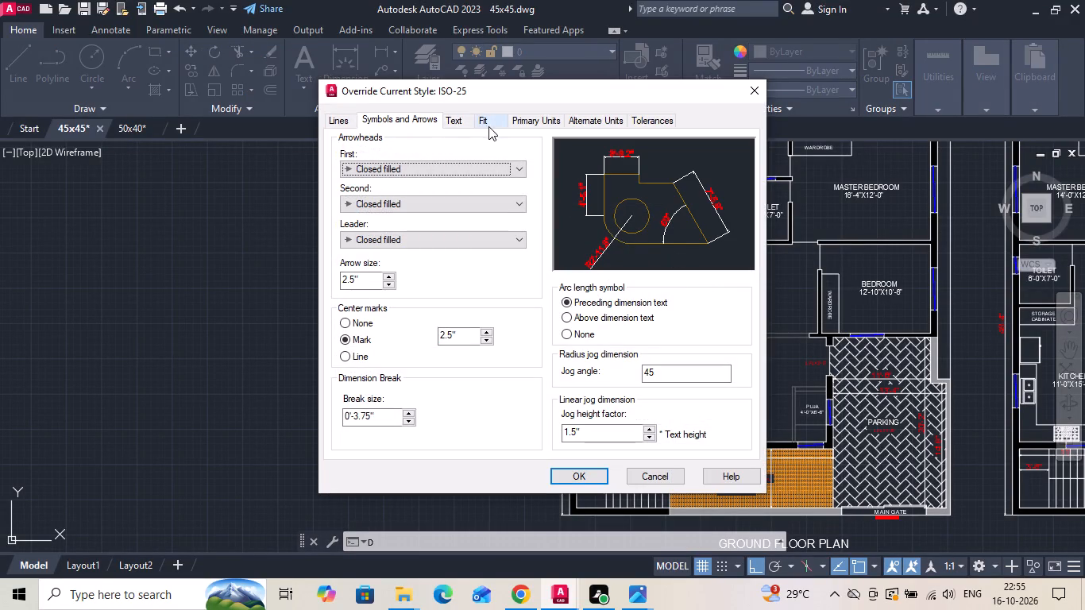
pyautogui.click(458, 125)
pyautogui.click(511, 245)
pyautogui.moveTo(512, 228); pyautogui.dragTo(484, 235)
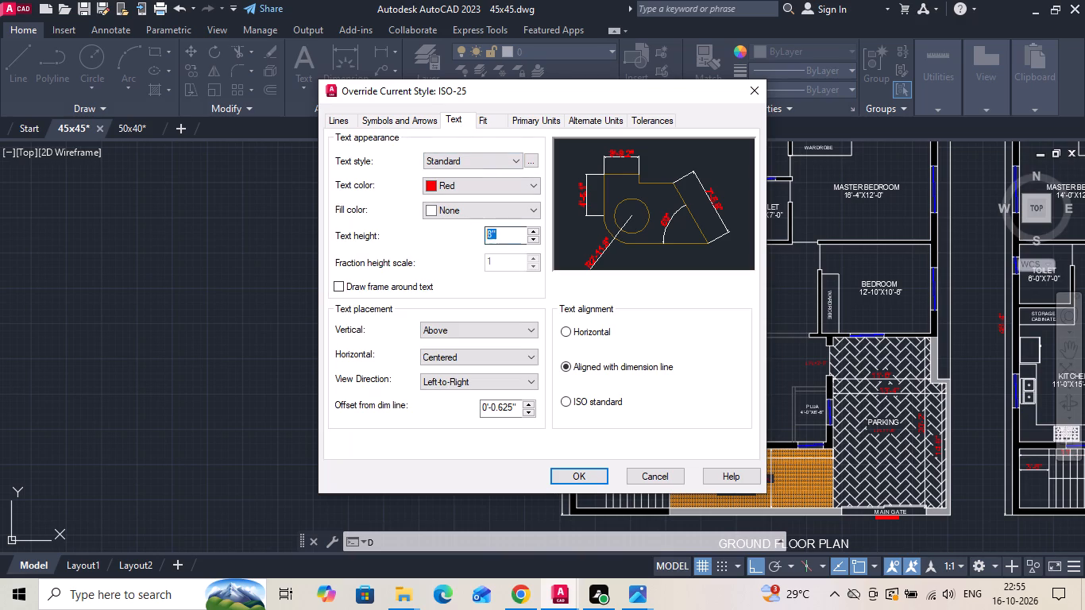
pyautogui.moveTo(484, 235); pyautogui.dragTo(419, 252)
pyautogui.press('BackSpace')
pyautogui.write('5"')
pyautogui.press('Return')
pyautogui.click(569, 479)
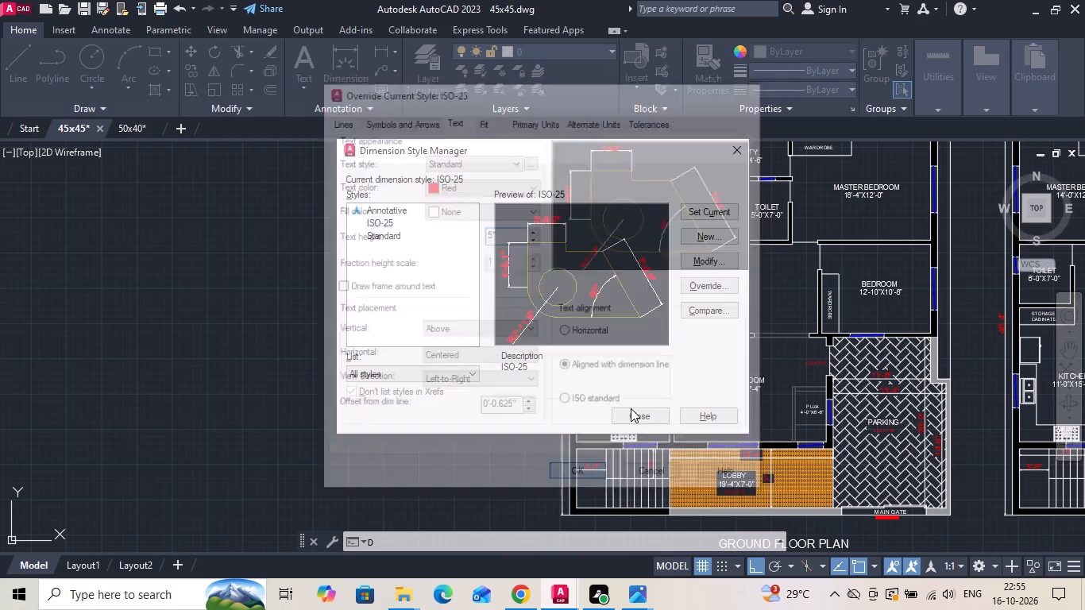
pyautogui.click(723, 206)
pyautogui.click(637, 413)
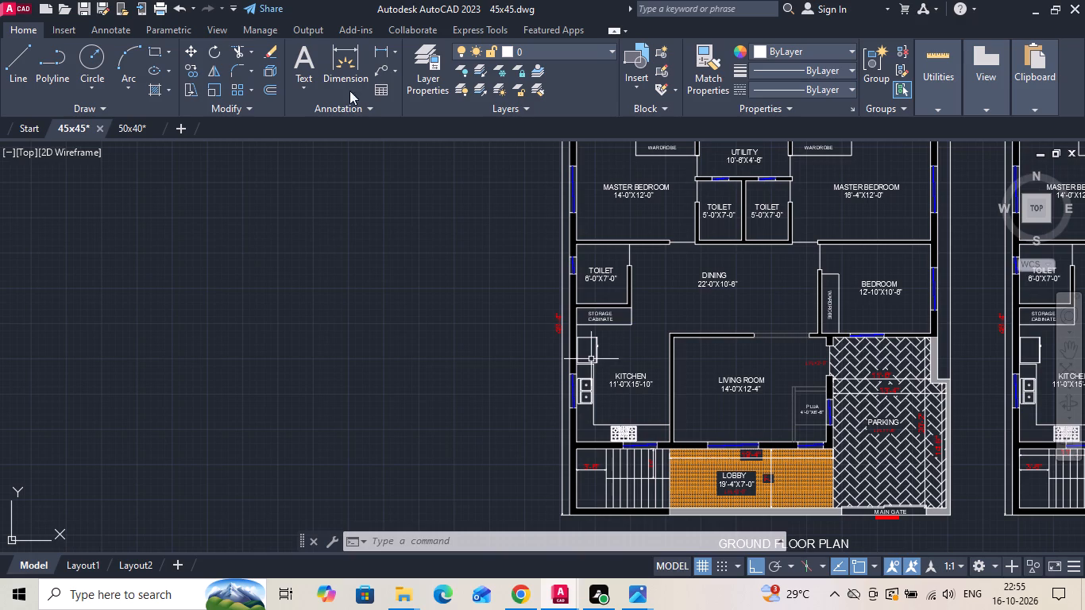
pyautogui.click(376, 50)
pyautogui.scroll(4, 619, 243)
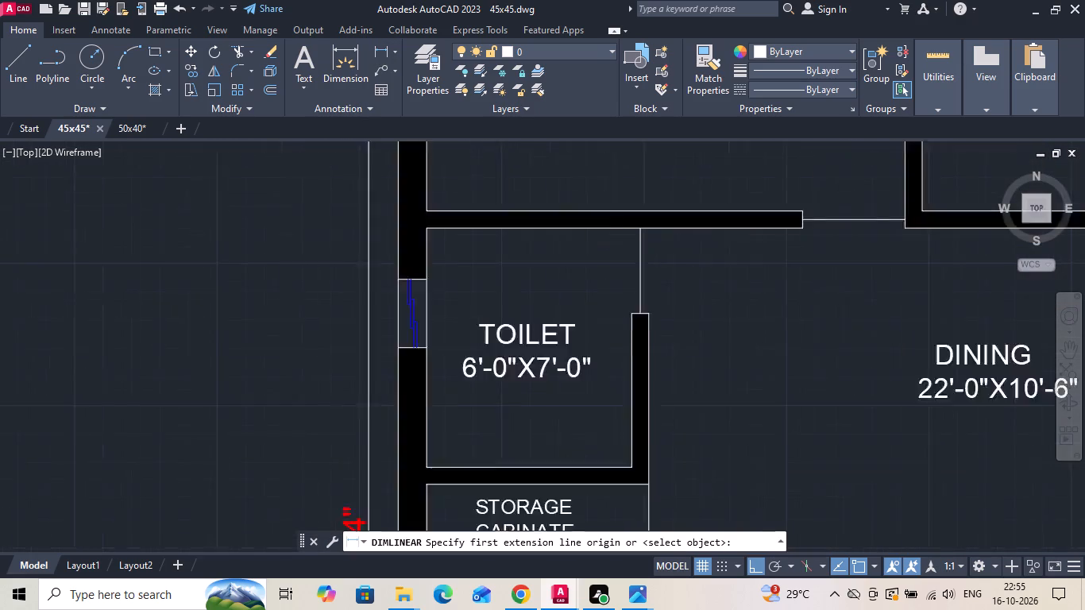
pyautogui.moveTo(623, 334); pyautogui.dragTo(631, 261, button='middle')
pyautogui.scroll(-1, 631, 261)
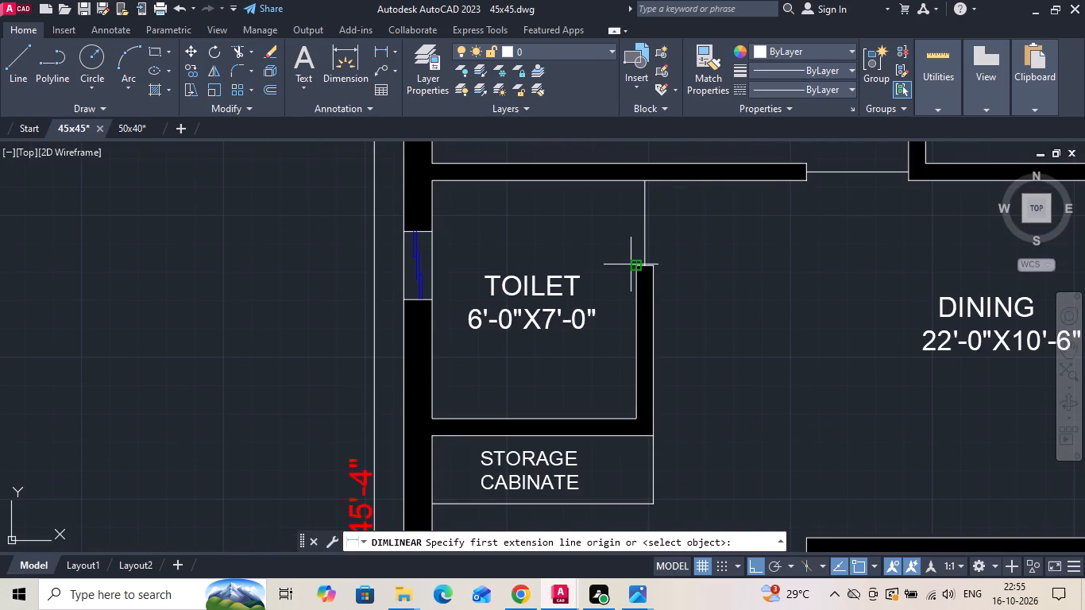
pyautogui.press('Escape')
# Add quick dimensions for the width and length of the 6'-0"X7'-0" toilet in the copied ground floor plan, inside its bottom and left walls.
pyautogui.write('QDIM')
pyautogui.press('space')
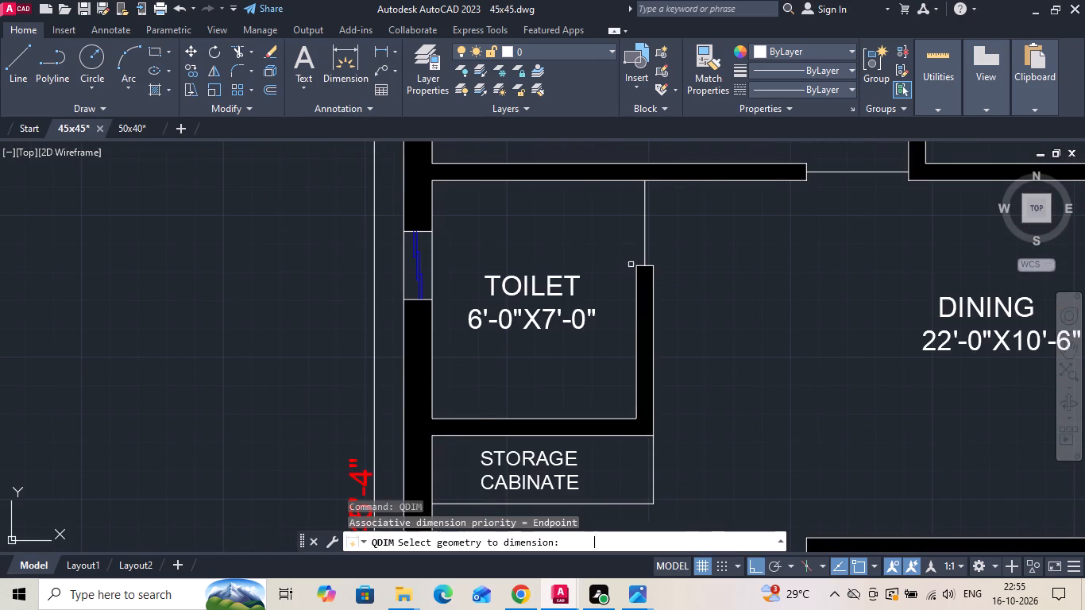
pyautogui.click(481, 419)
pyautogui.press('space')
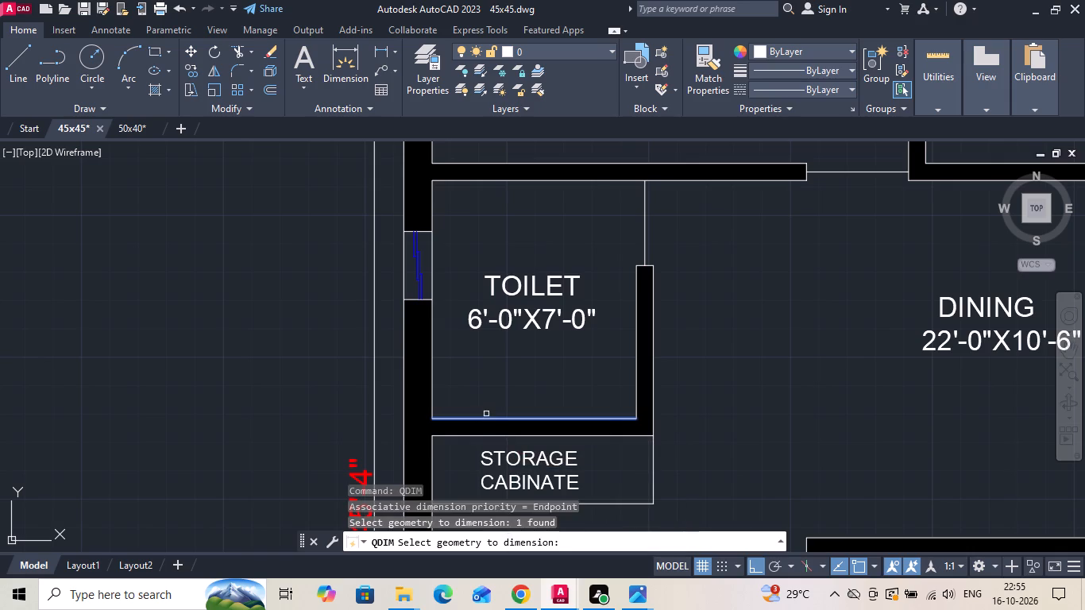
pyautogui.press('space')
pyautogui.click(488, 401)
pyautogui.press('space')
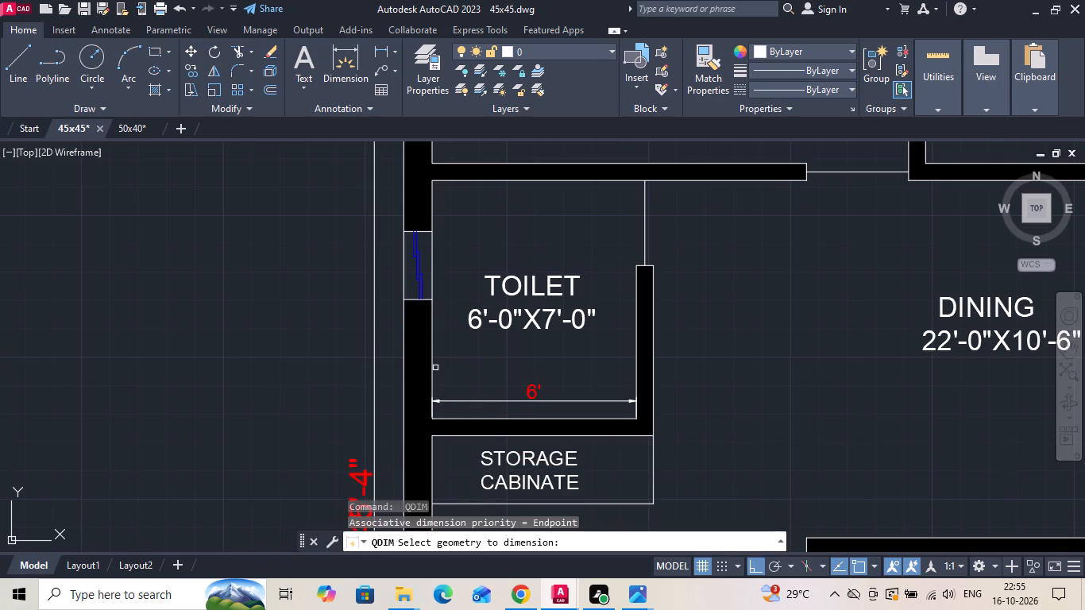
pyautogui.click(432, 342)
pyautogui.press('space')
pyautogui.press('space')
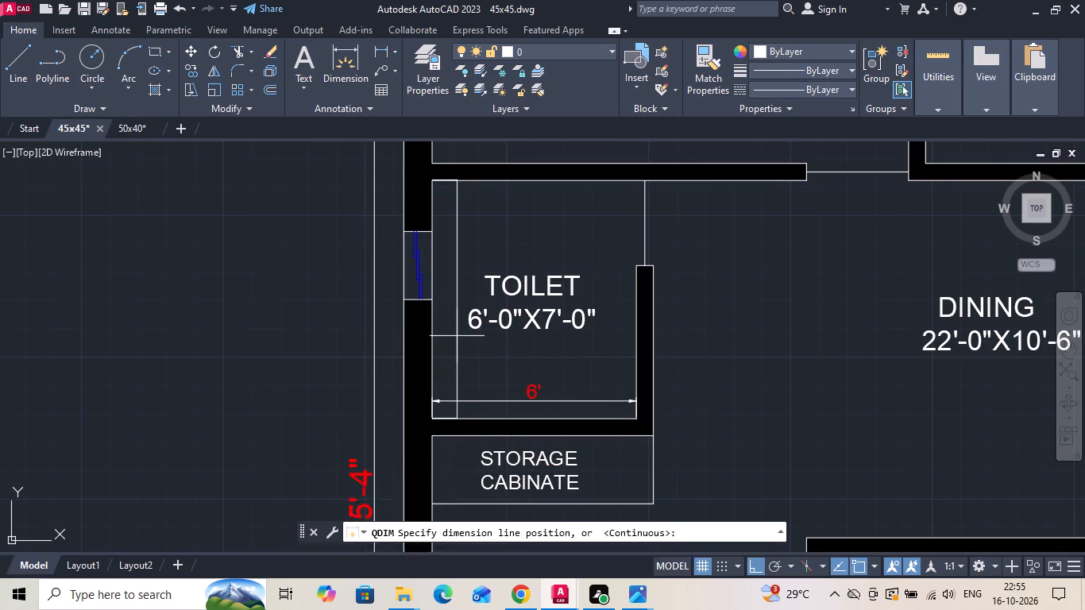
pyautogui.click(456, 336)
# Set the ISO-25 style override's dimension text height to 6" and make it current.
pyautogui.scroll(-2, 445, 346)
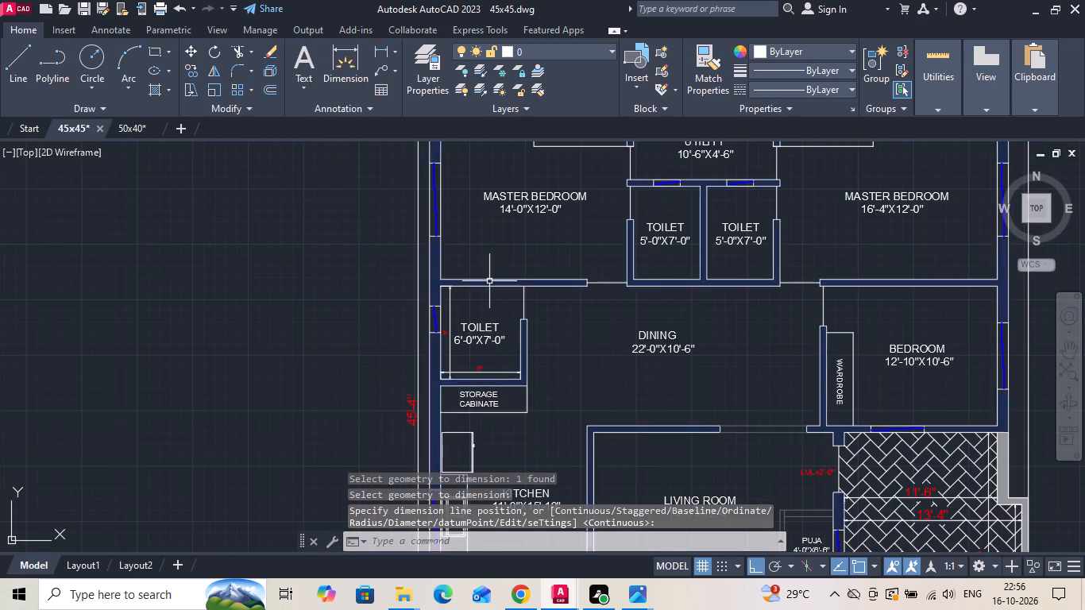
pyautogui.scroll(1, 481, 357)
pyautogui.write('D')
pyautogui.press('space')
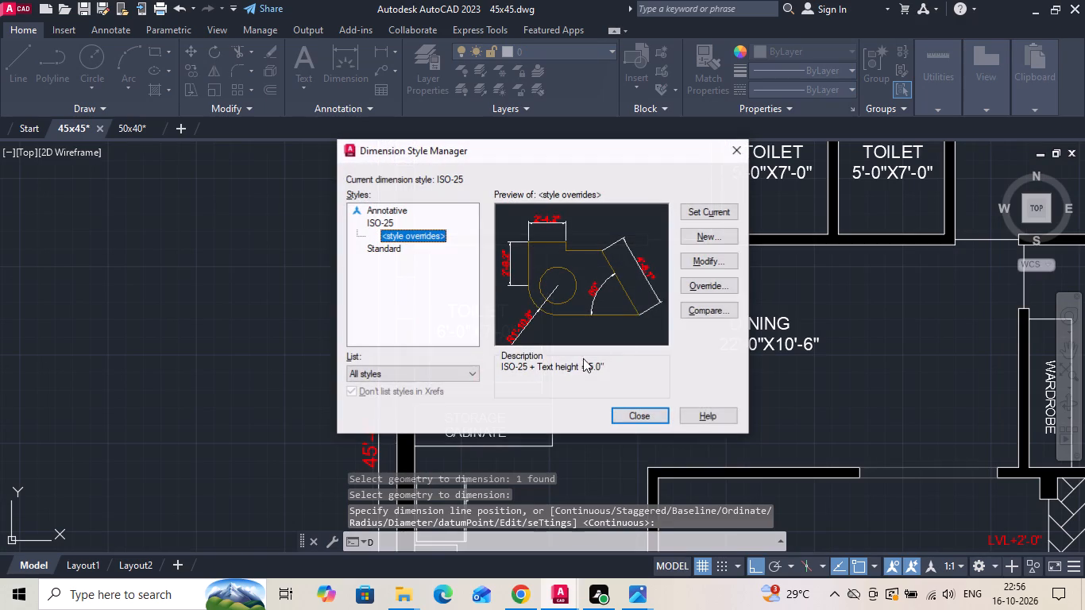
pyautogui.click(696, 263)
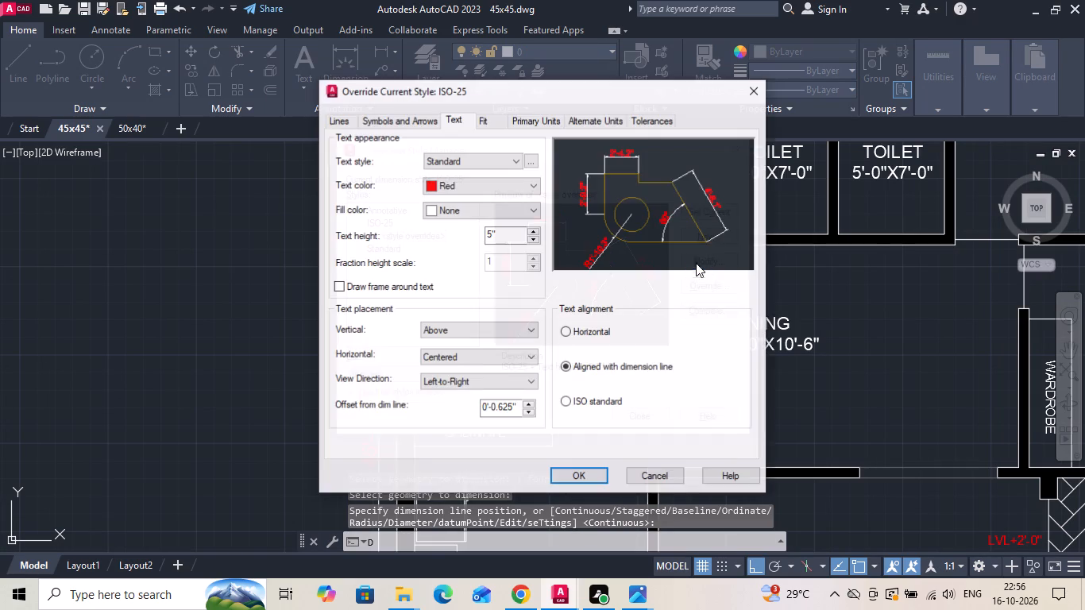
pyautogui.click(503, 236)
pyautogui.press('BackSpace')
pyautogui.press('BackSpace')
pyautogui.press('BackSpace')
pyautogui.press('BackSpace')
pyautogui.press('BackSpace')
pyautogui.press('BackSpace')
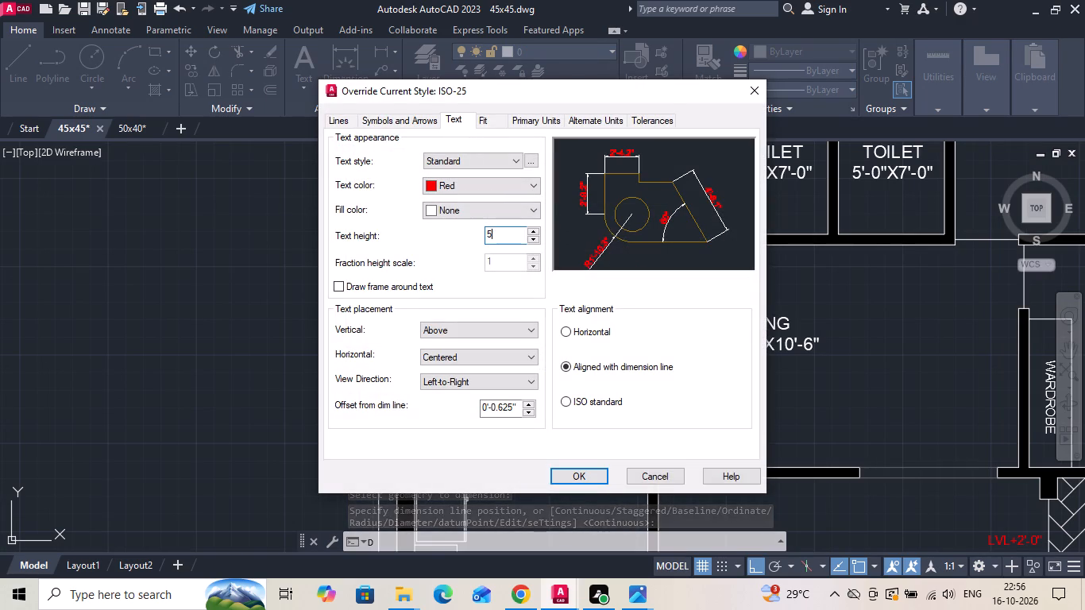
pyautogui.write('6"')
pyautogui.press('Return')
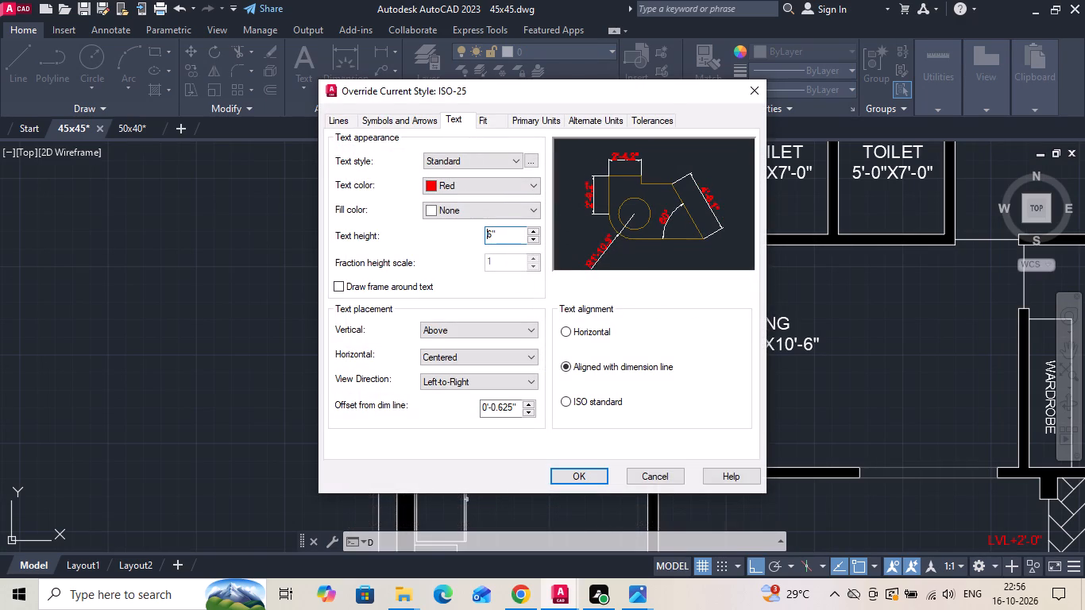
pyautogui.click(585, 467)
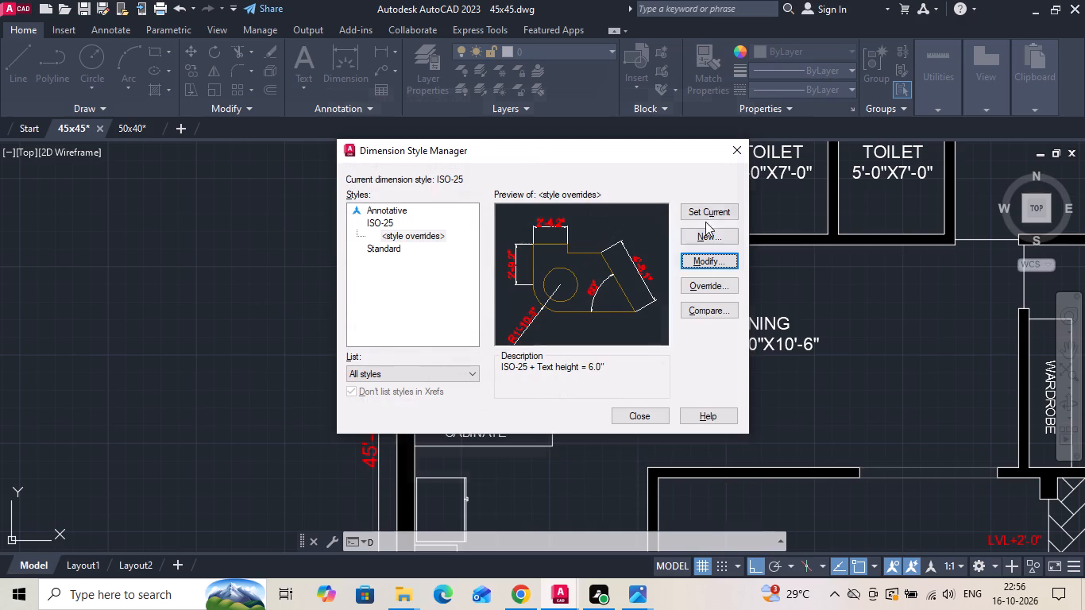
pyautogui.click(708, 214)
pyautogui.click(629, 414)
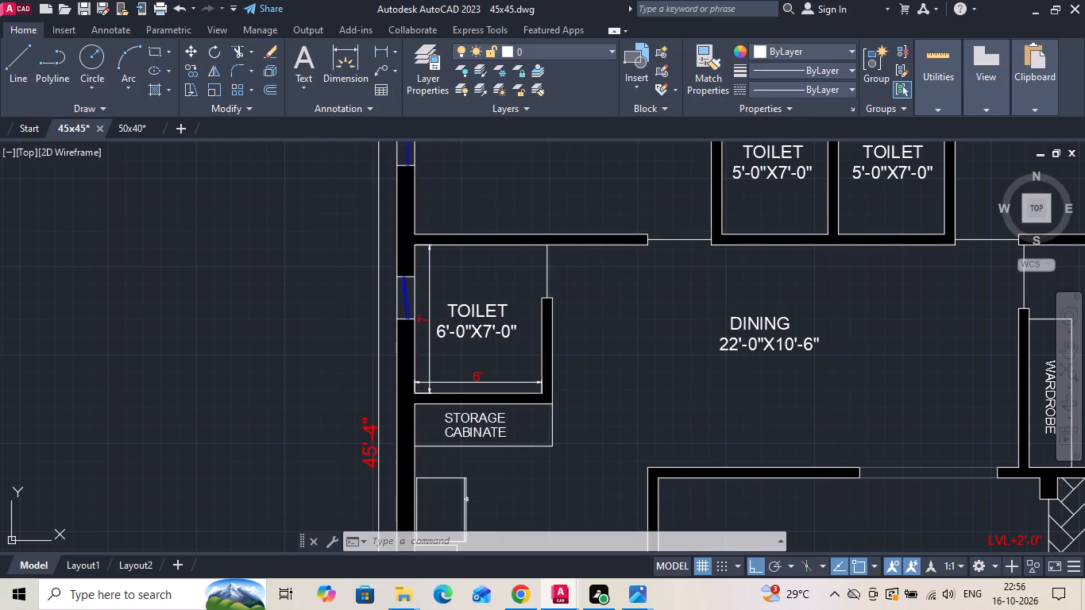
pyautogui.scroll(3, 434, 407)
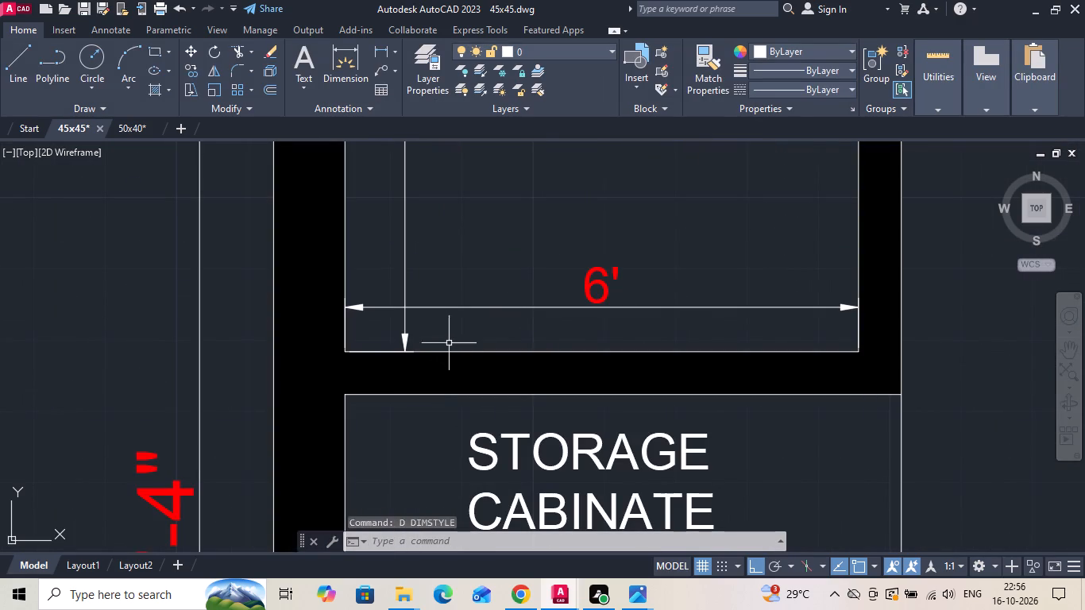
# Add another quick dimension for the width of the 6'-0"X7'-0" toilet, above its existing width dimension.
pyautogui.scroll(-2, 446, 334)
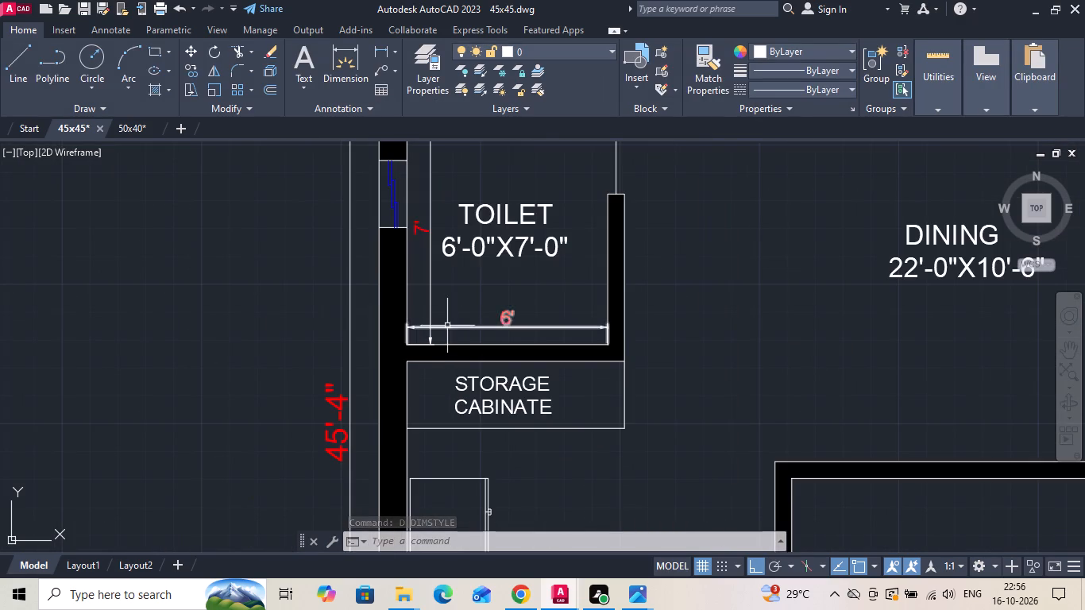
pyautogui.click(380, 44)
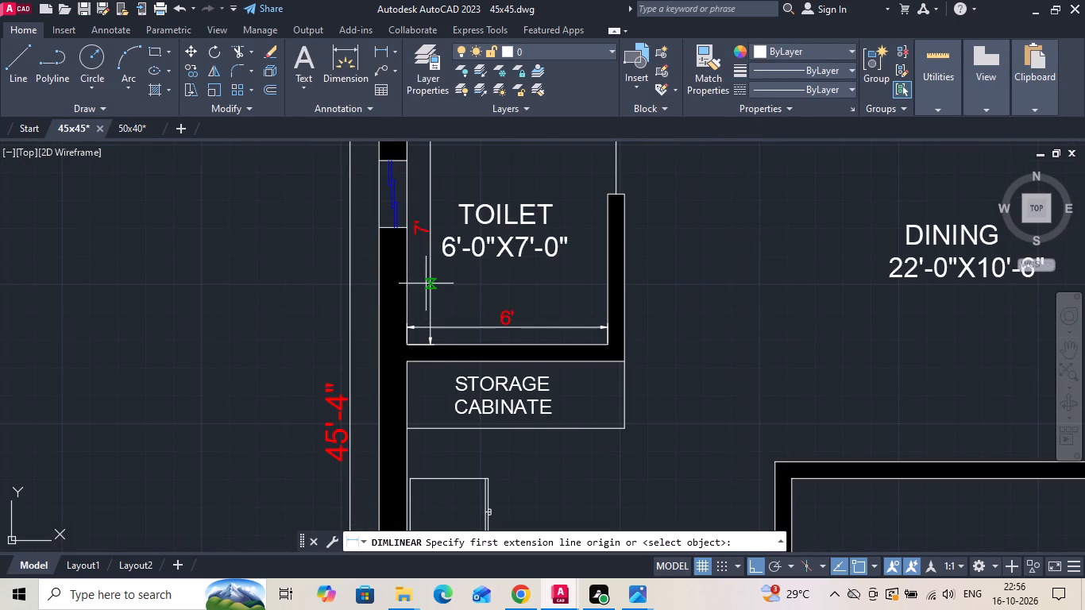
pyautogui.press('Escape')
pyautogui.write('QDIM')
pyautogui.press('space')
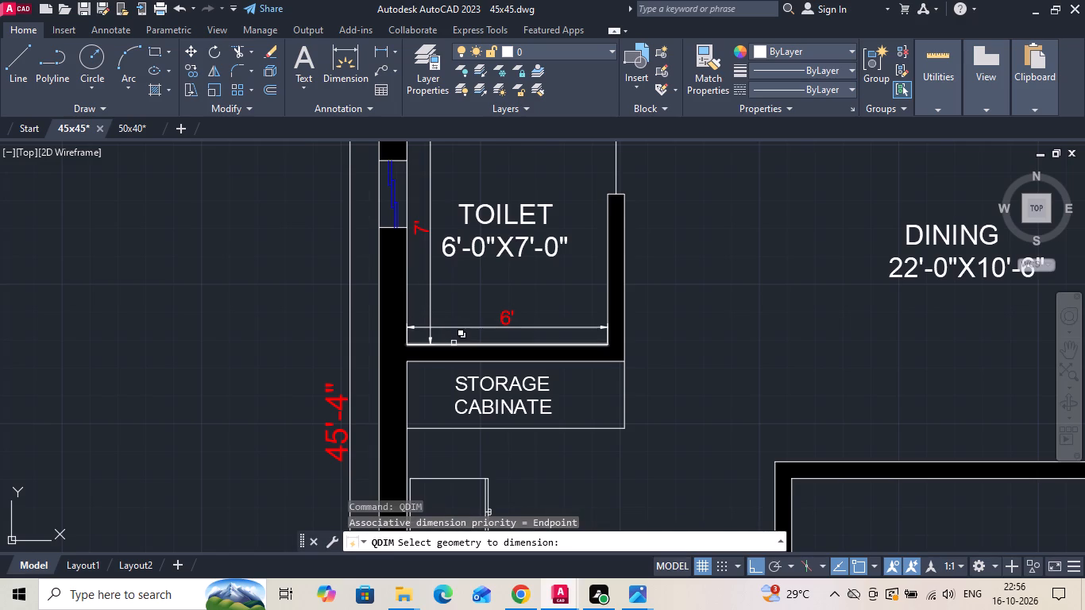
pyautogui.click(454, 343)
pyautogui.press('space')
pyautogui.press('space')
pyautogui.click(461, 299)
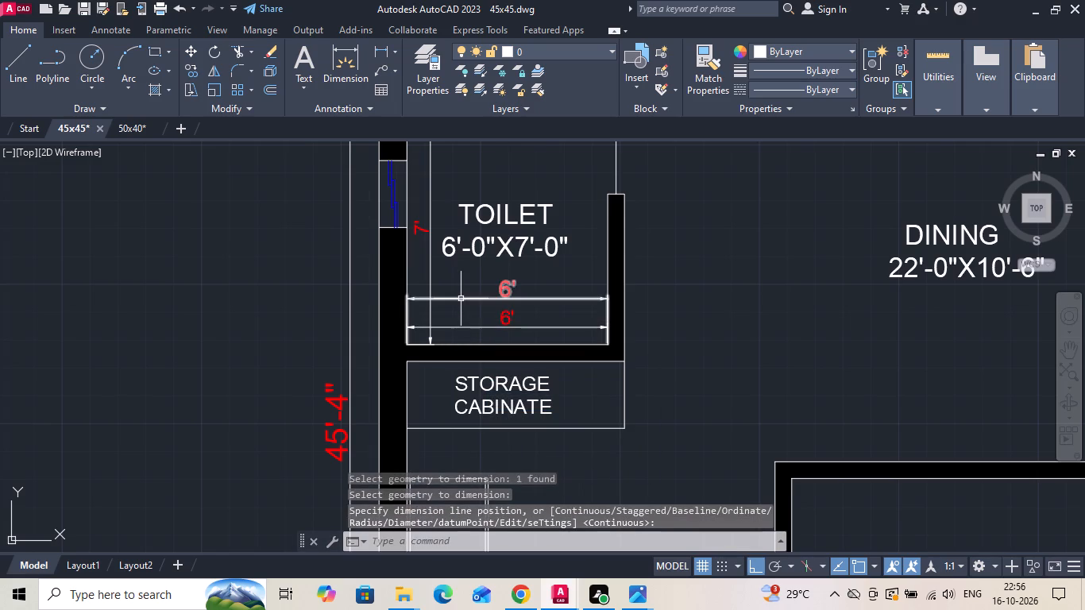
# Erase both width dimensions and the length dimension inside the 6'-0"X7'-0" toilet.
pyautogui.scroll(2, 451, 330)
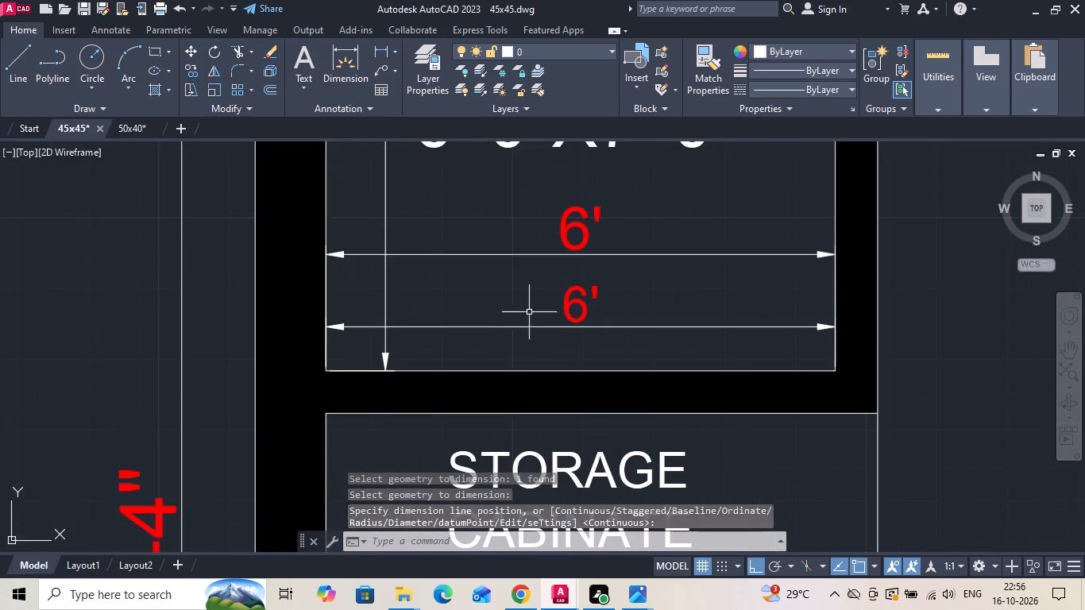
pyautogui.moveTo(583, 289); pyautogui.dragTo(561, 299)
pyautogui.moveTo(403, 295); pyautogui.dragTo(369, 298)
pyautogui.click(375, 303)
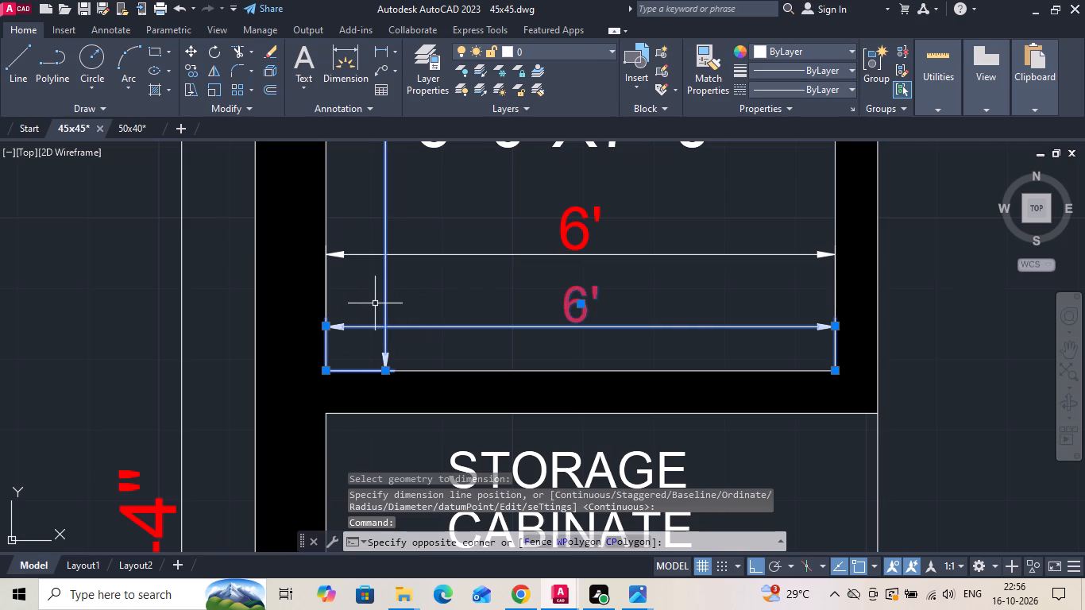
pyautogui.press('Delete')
pyautogui.click(454, 269)
pyautogui.click(450, 252)
pyautogui.press('Delete')
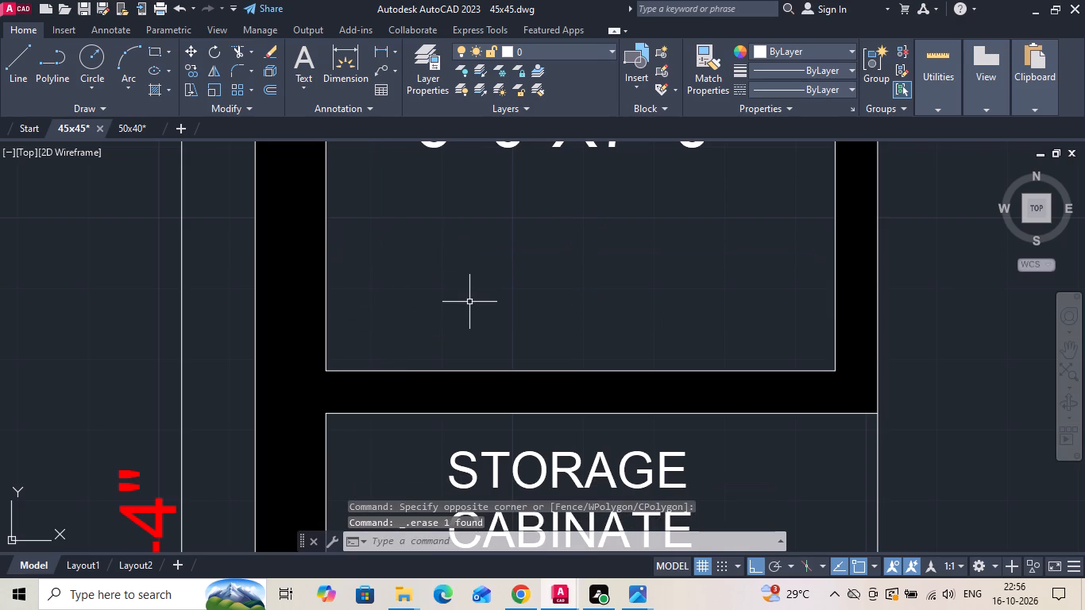
# Add quick dimensions for the width and length of the 6'-0"X7'-0" toilet, just inside its bottom and left walls.
pyautogui.write('QDIM')
pyautogui.press('space')
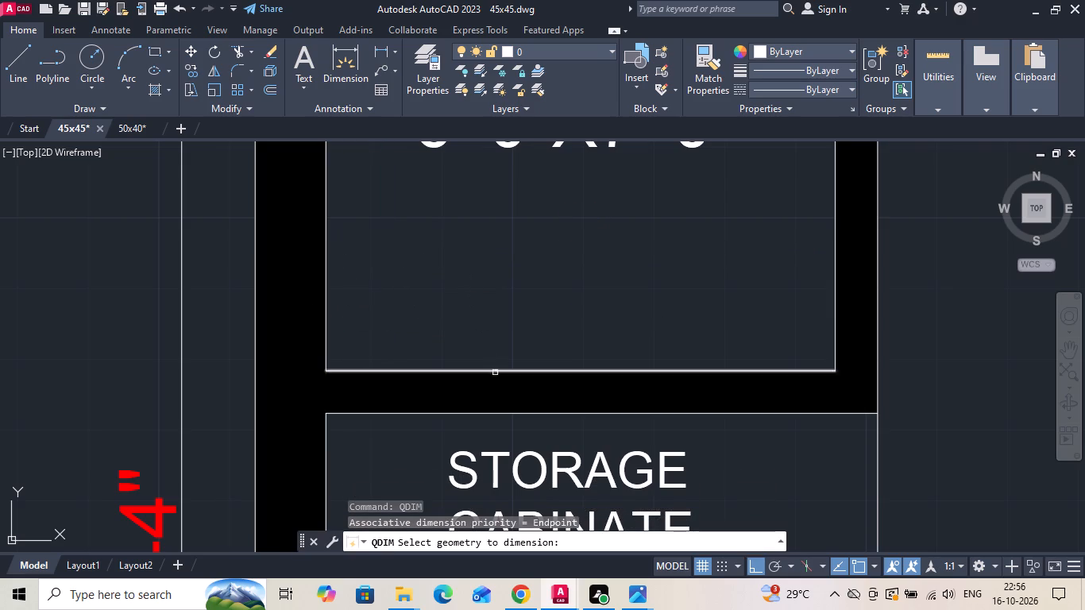
pyautogui.click(496, 370)
pyautogui.press('space')
pyautogui.press('space')
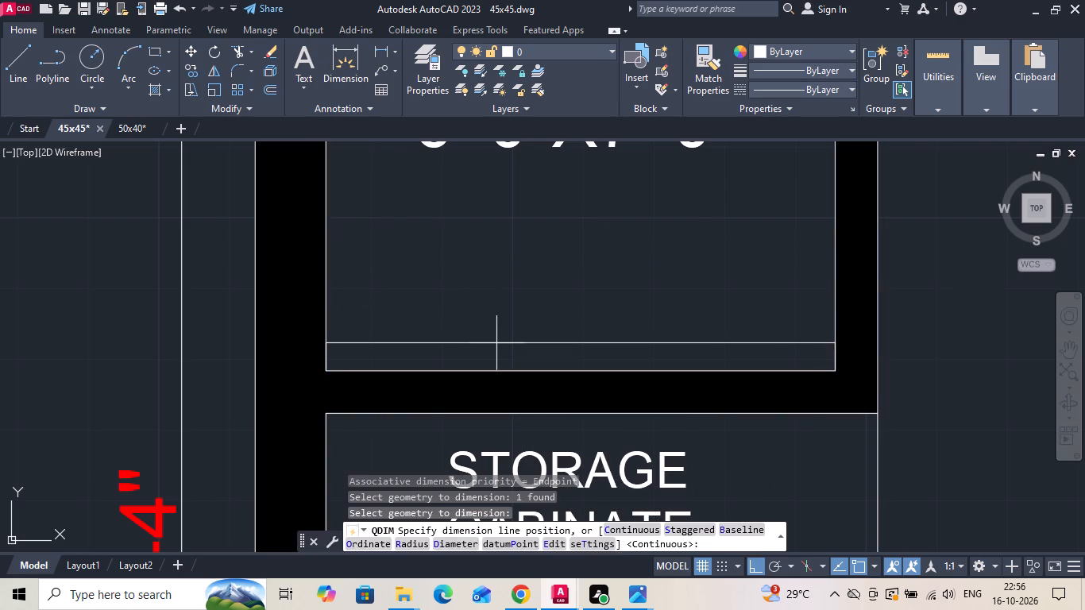
pyautogui.click(496, 334)
pyautogui.press('space')
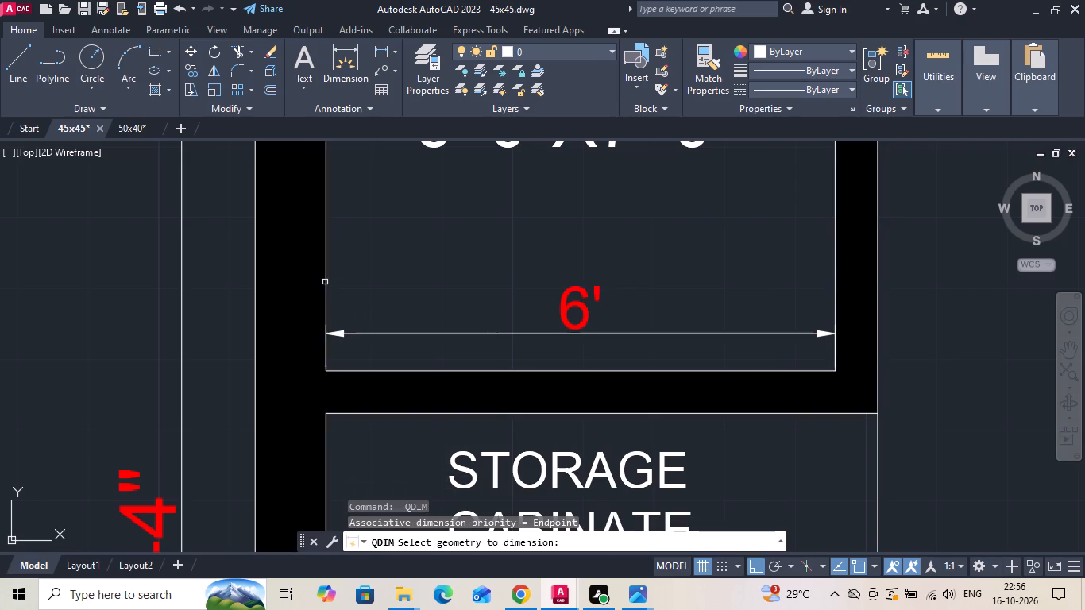
pyautogui.click(325, 281)
pyautogui.press('space')
pyautogui.scroll(-1, 365, 311)
pyautogui.press('space')
pyautogui.moveTo(368, 261); pyautogui.dragTo(376, 272, button='middle')
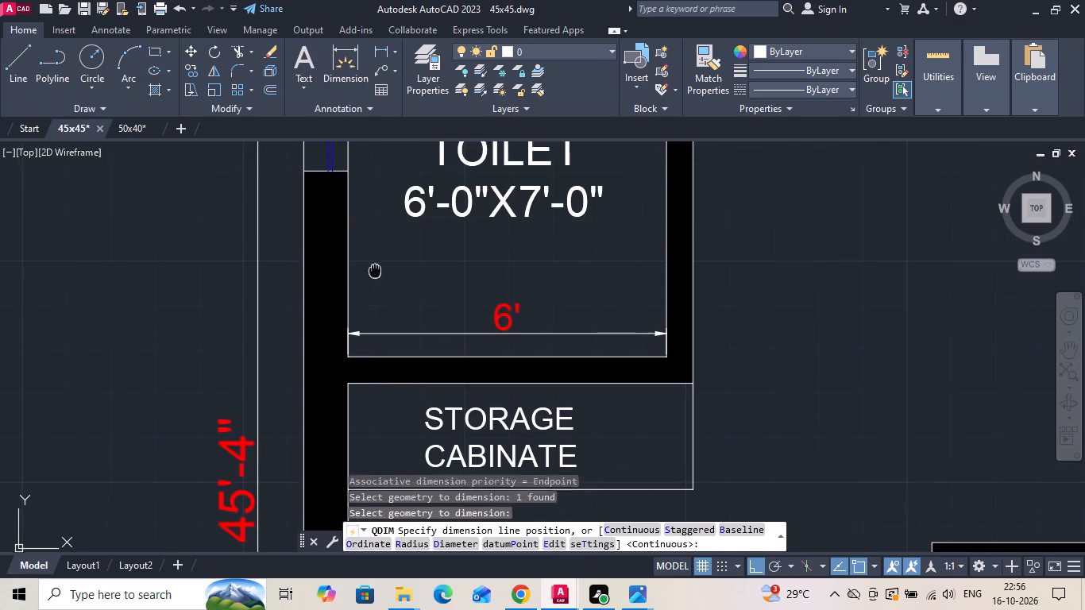
pyautogui.moveTo(376, 272); pyautogui.dragTo(392, 316, button='middle')
pyautogui.click(393, 318)
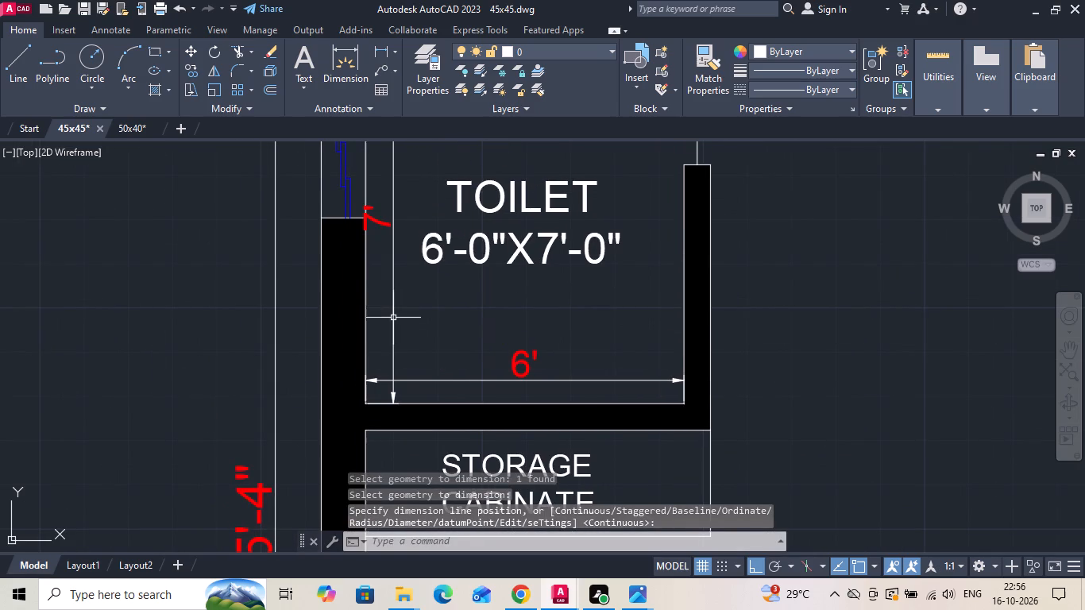
# Stretch the toilet's vertical dimension line slightly farther away from the left wall.
pyautogui.click(393, 318)
pyautogui.scroll(2, 388, 388)
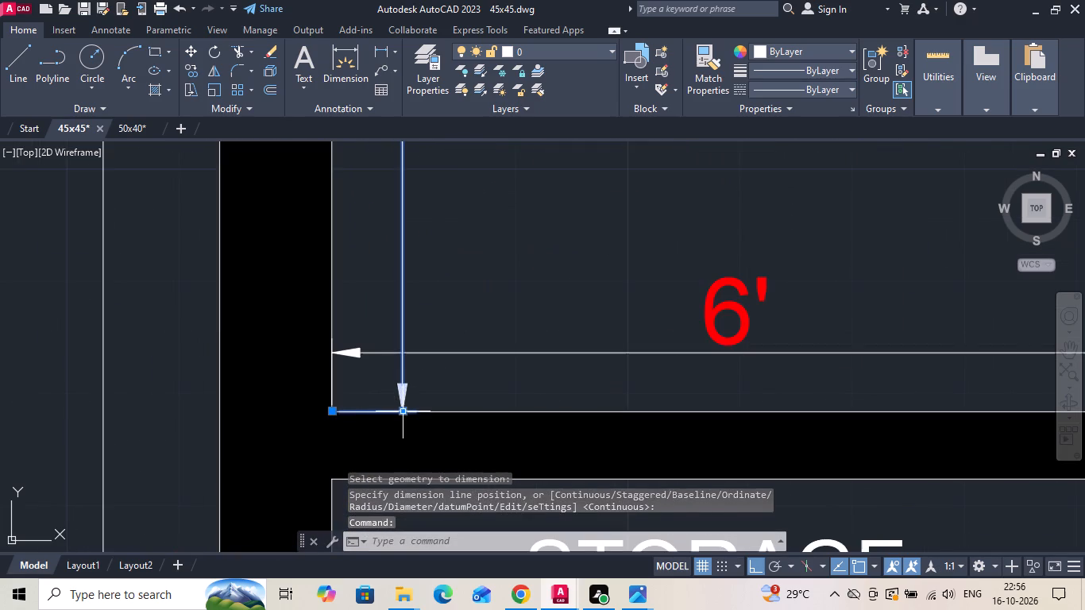
pyautogui.click(398, 411)
pyautogui.click(419, 414)
pyautogui.scroll(-3, 422, 435)
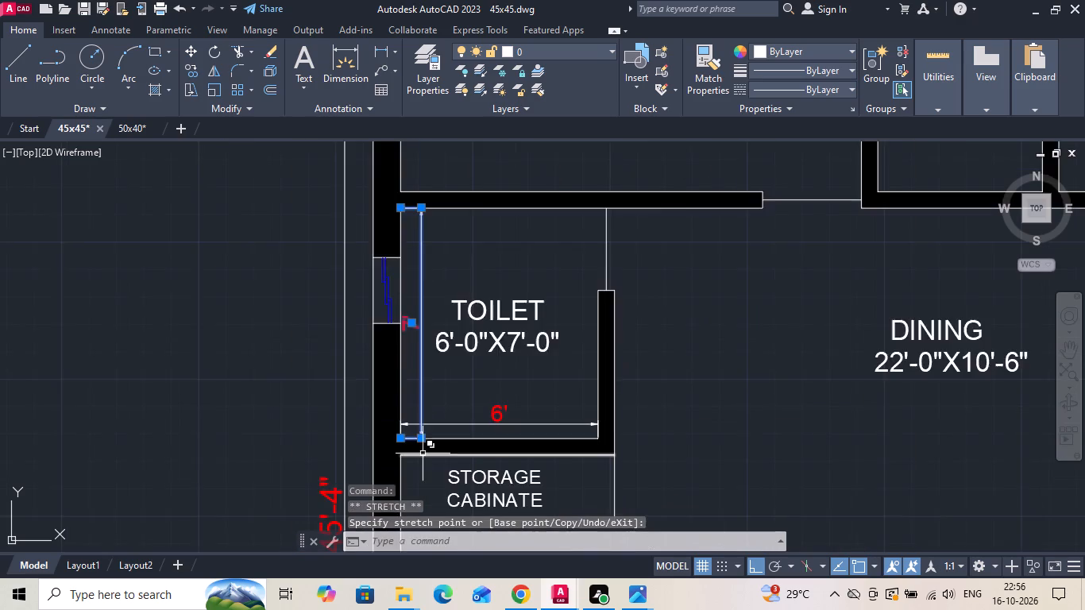
pyautogui.scroll(-1, 423, 457)
pyautogui.press('Escape')
# Add quick dimensions for the length and width of the 14'-0"X12'-0" master bedroom, inside its left and top walls.
pyautogui.scroll(2, 415, 400)
pyautogui.scroll(-2, 418, 419)
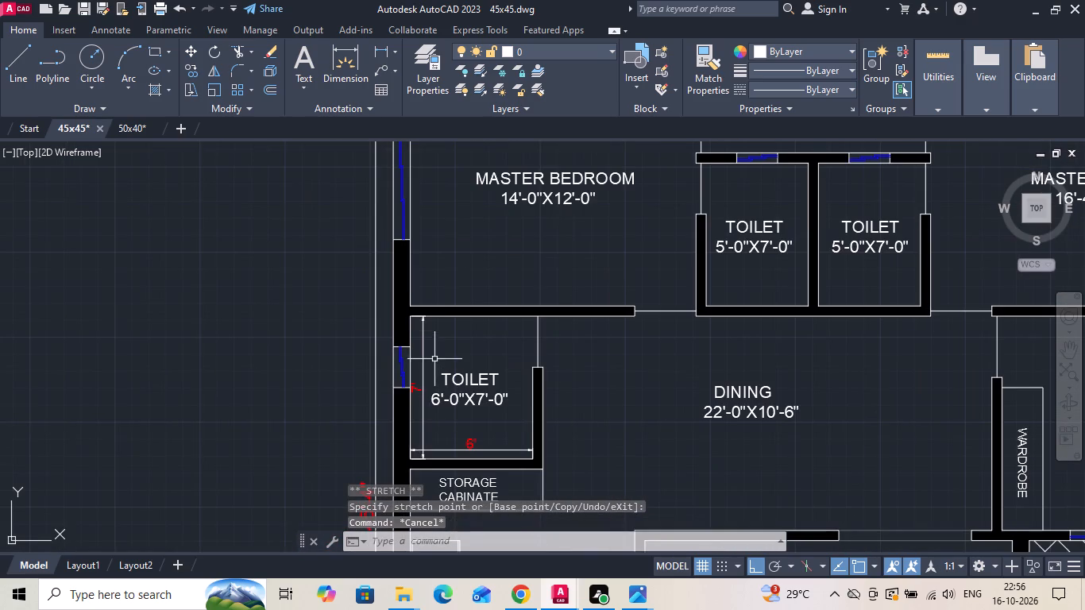
pyautogui.moveTo(438, 328); pyautogui.dragTo(460, 390, button='middle')
pyautogui.scroll(-1, 454, 430)
pyautogui.scroll(1, 448, 299)
pyautogui.press('space')
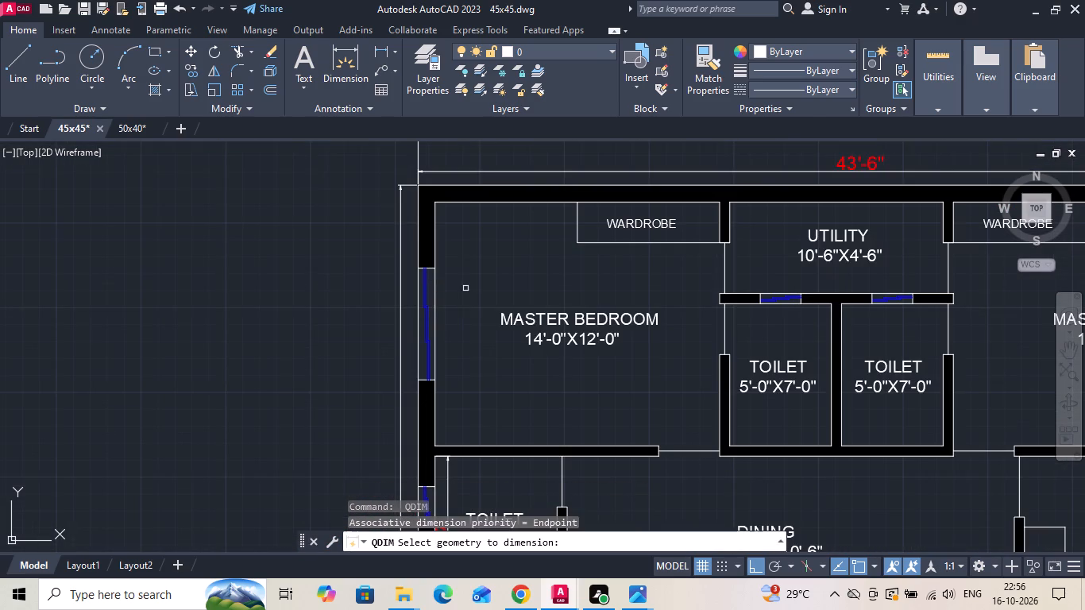
pyautogui.click(437, 340)
pyautogui.press('space')
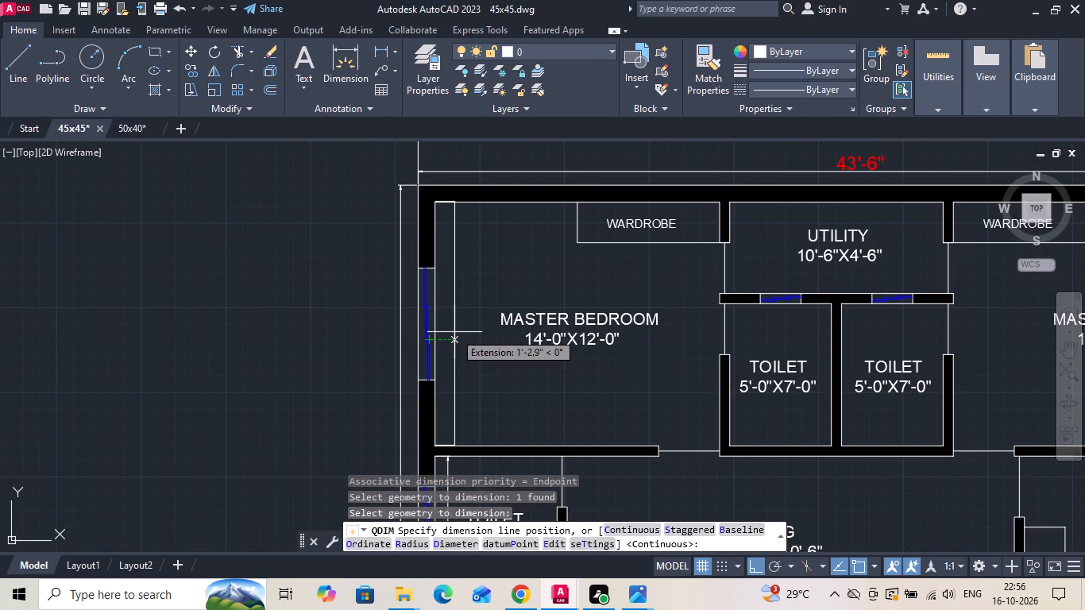
pyautogui.click(455, 331)
pyautogui.press('space')
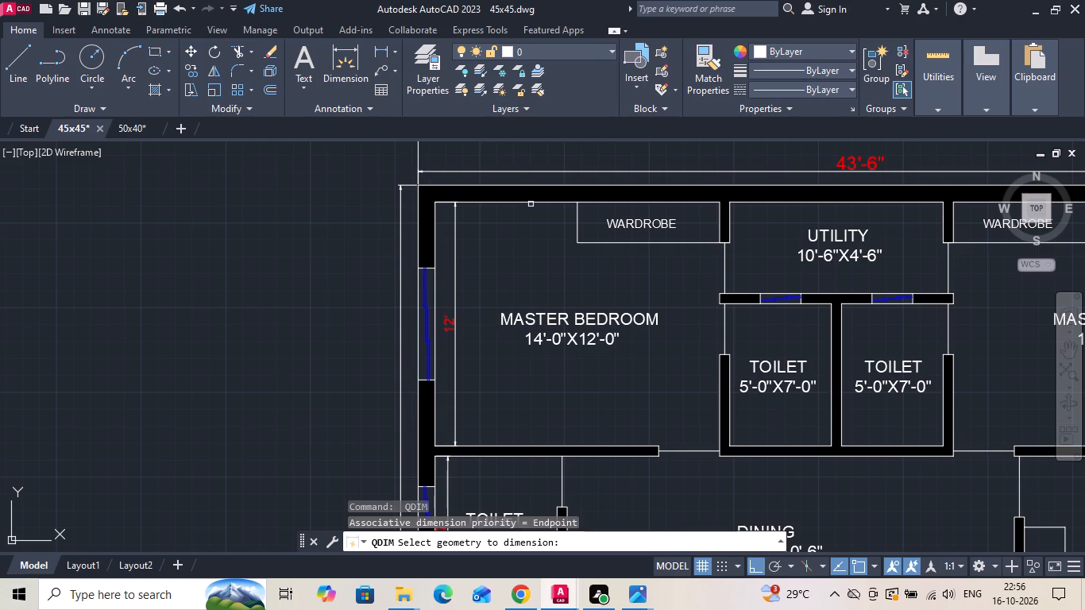
pyautogui.click(531, 204)
pyautogui.press('space')
pyautogui.scroll(1, 532, 216)
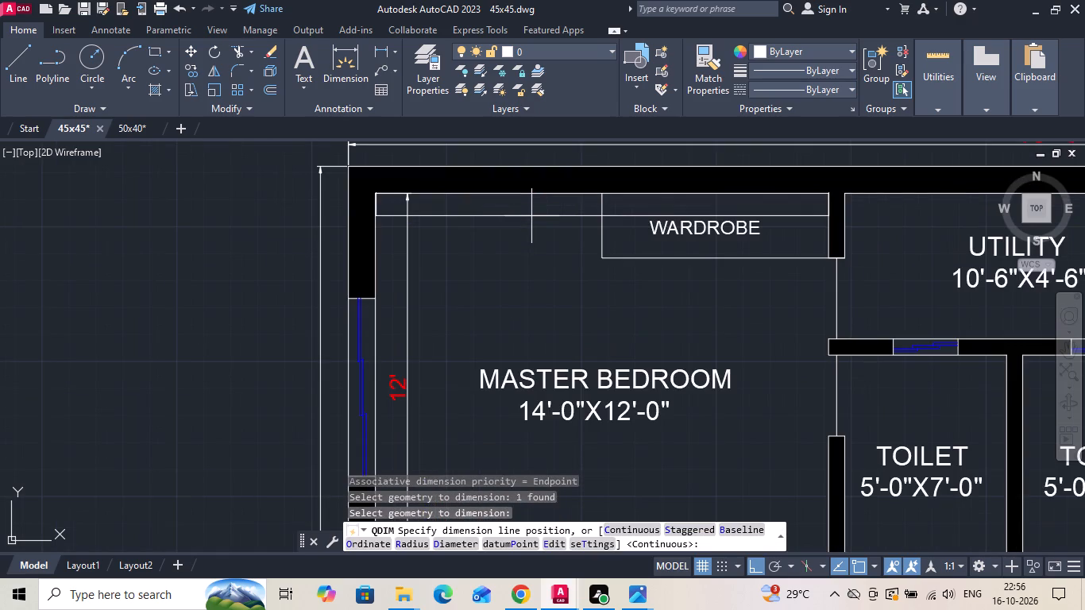
pyautogui.click(531, 216)
# Add a quick dimension for the utility room's width, just below its top wall.
pyautogui.scroll(-1, 433, 240)
pyautogui.scroll(2, 842, 214)
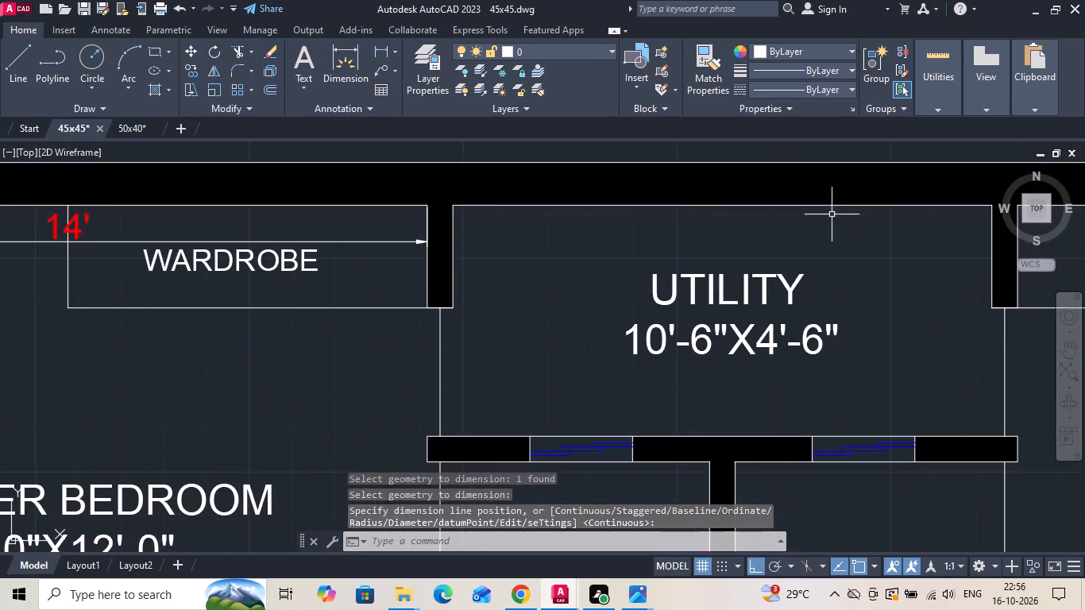
pyautogui.press('space')
pyautogui.click(765, 206)
pyautogui.press('space')
pyautogui.press('space')
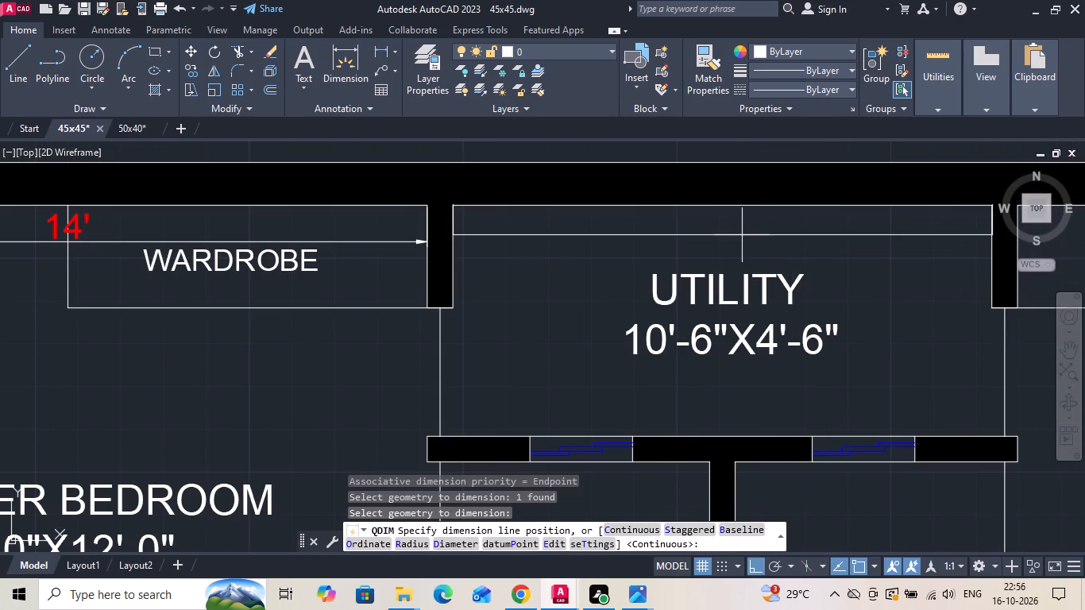
pyautogui.click(740, 240)
# Add quick dimensions for the width and length of the 16'-4"X12'-0" master bedroom, inside its top and right walls.
pyautogui.moveTo(689, 248); pyautogui.dragTo(304, 272, button='middle')
pyautogui.scroll(-1, 257, 278)
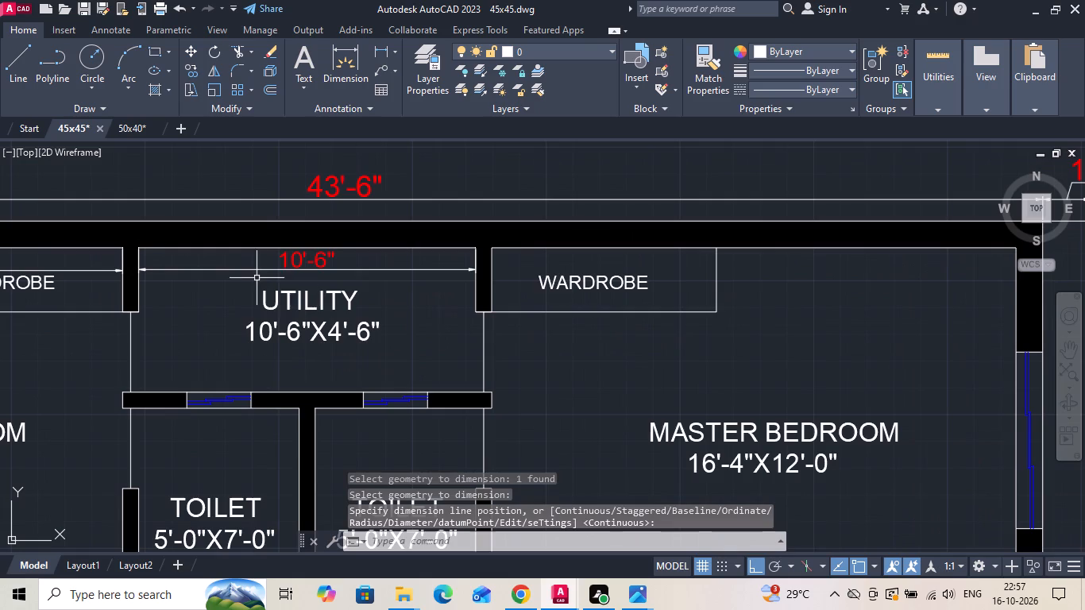
pyautogui.press('space')
pyautogui.click(809, 250)
pyautogui.press('space')
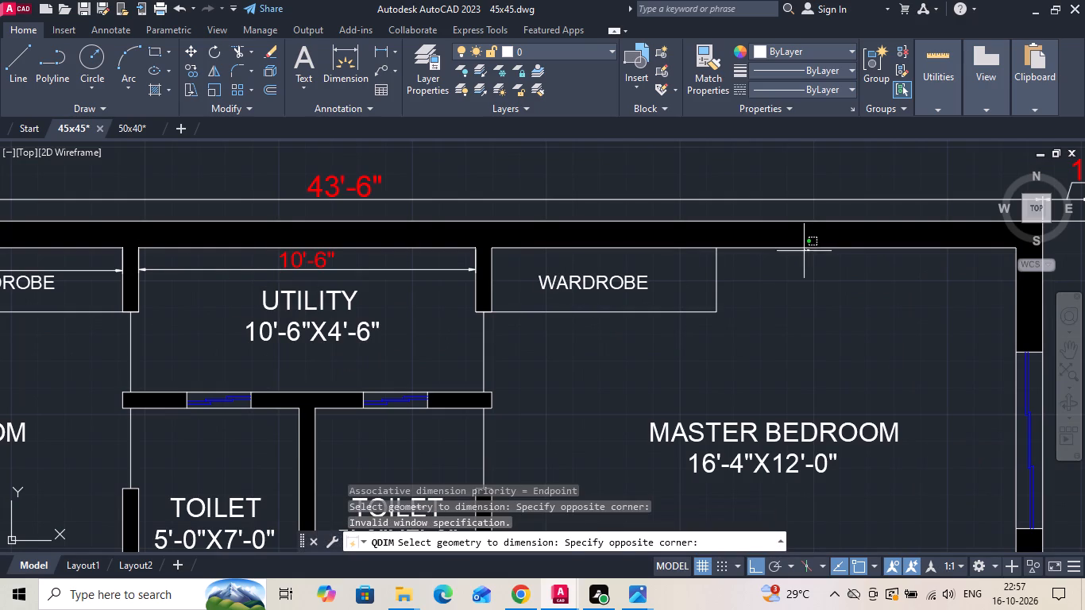
pyautogui.click(804, 251)
pyautogui.press('space')
pyautogui.press('space')
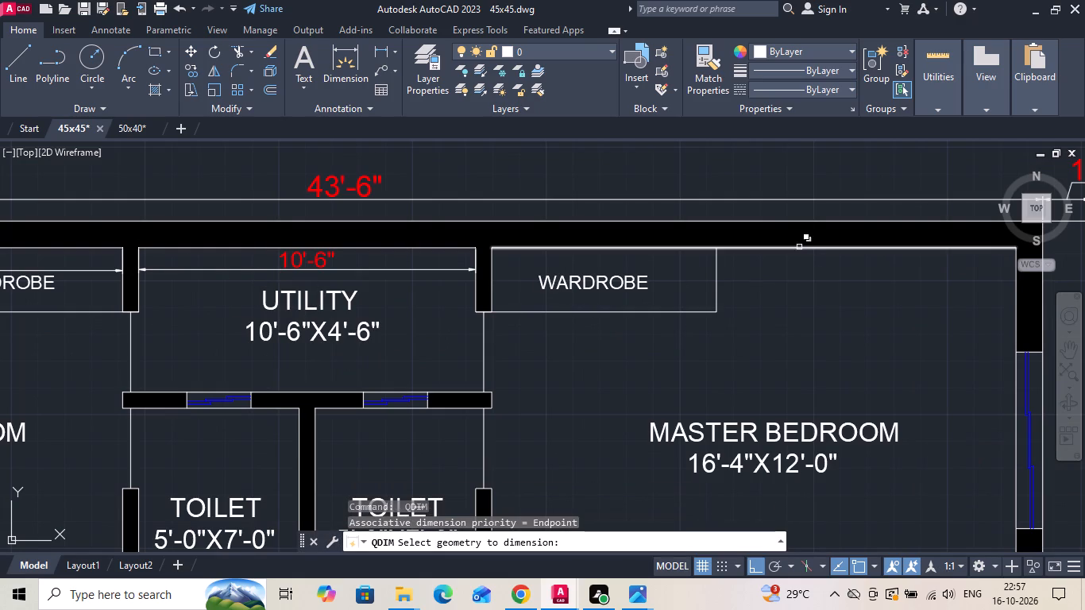
pyautogui.click(799, 247)
pyautogui.press('space')
pyautogui.press('space')
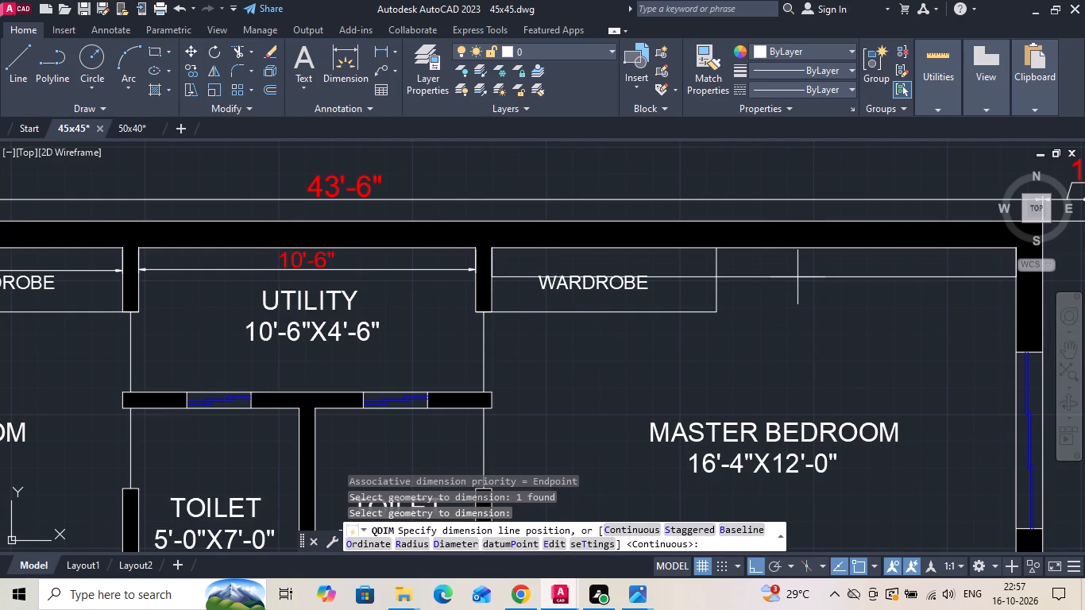
pyautogui.click(797, 277)
pyautogui.scroll(-2, 575, 280)
pyautogui.scroll(1, 796, 396)
pyautogui.press('space')
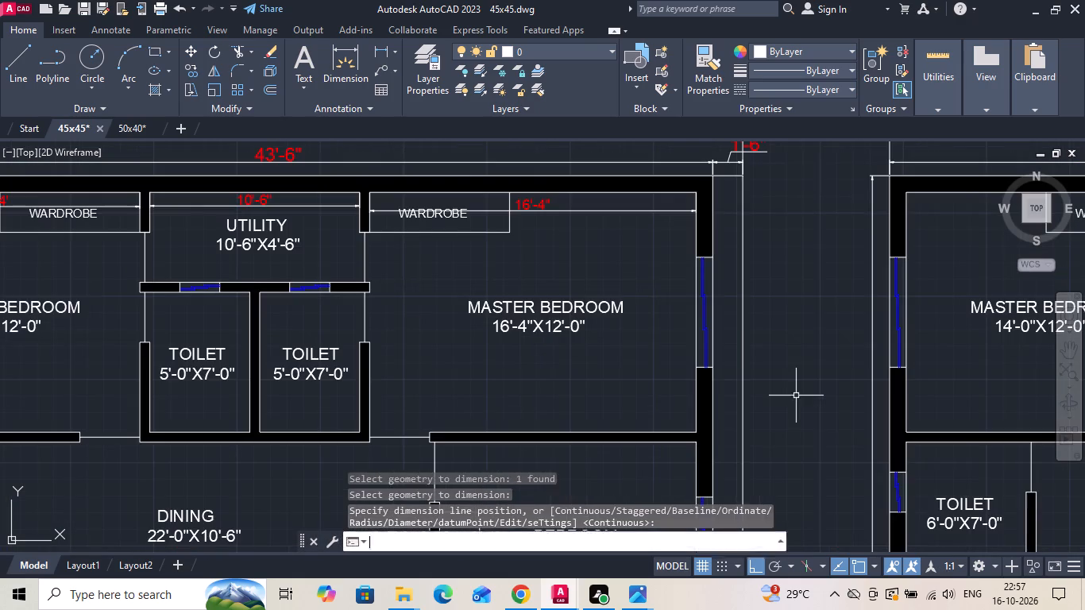
pyautogui.click(697, 295)
pyautogui.press('space')
pyautogui.click(678, 295)
# Add quick dimensions for the width and length of the 12'-10"X10'-6" bedroom, inside its bottom and right walls.
pyautogui.scroll(-2, 662, 225)
pyautogui.scroll(2, 652, 375)
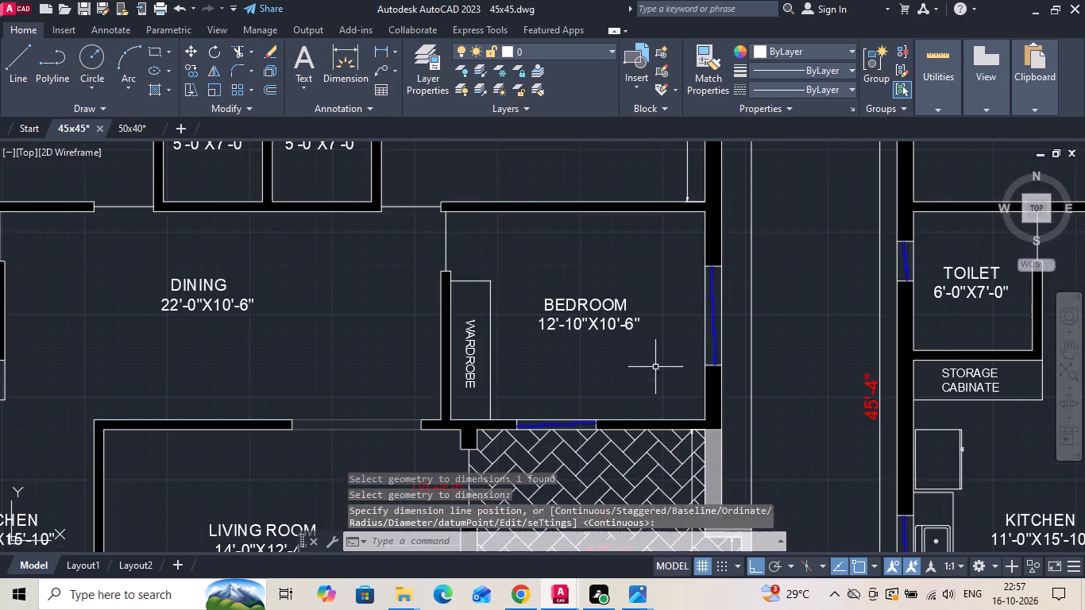
pyautogui.press('space')
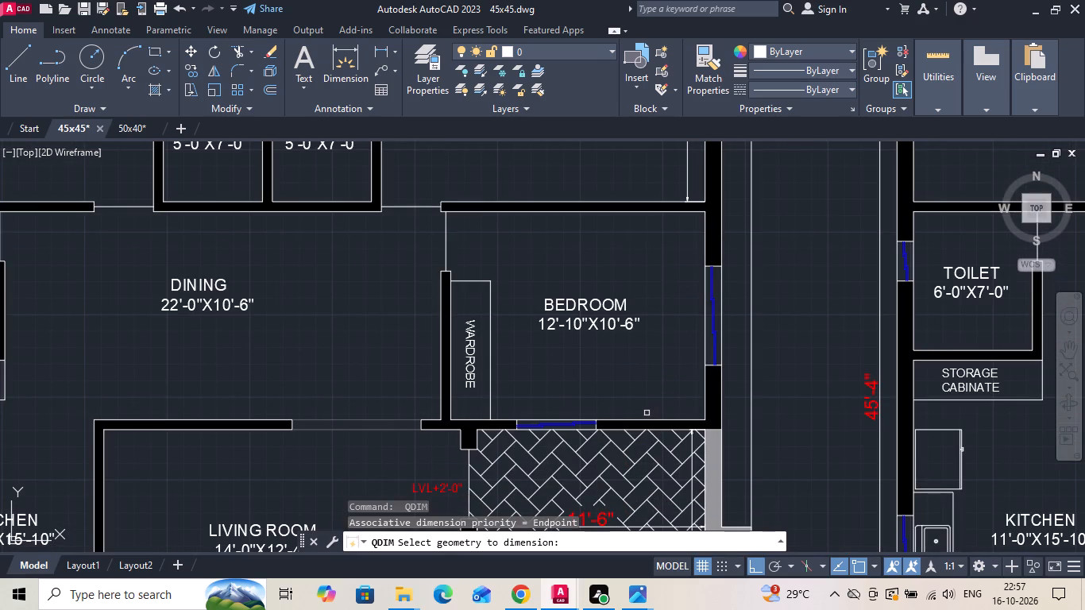
pyautogui.scroll(1, 634, 422)
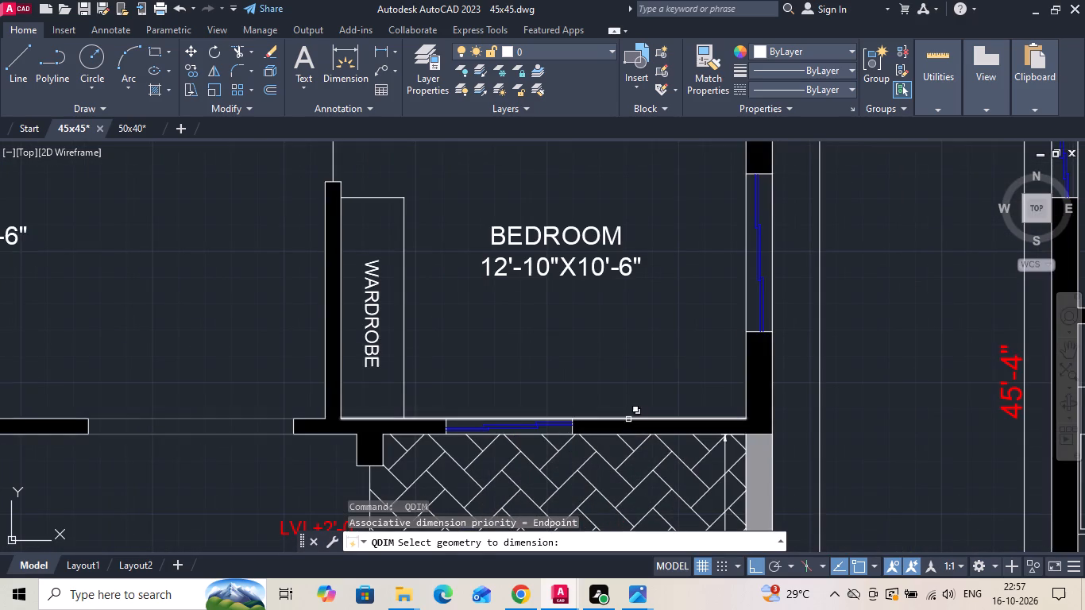
pyautogui.click(628, 419)
pyautogui.press('space')
pyautogui.press('space')
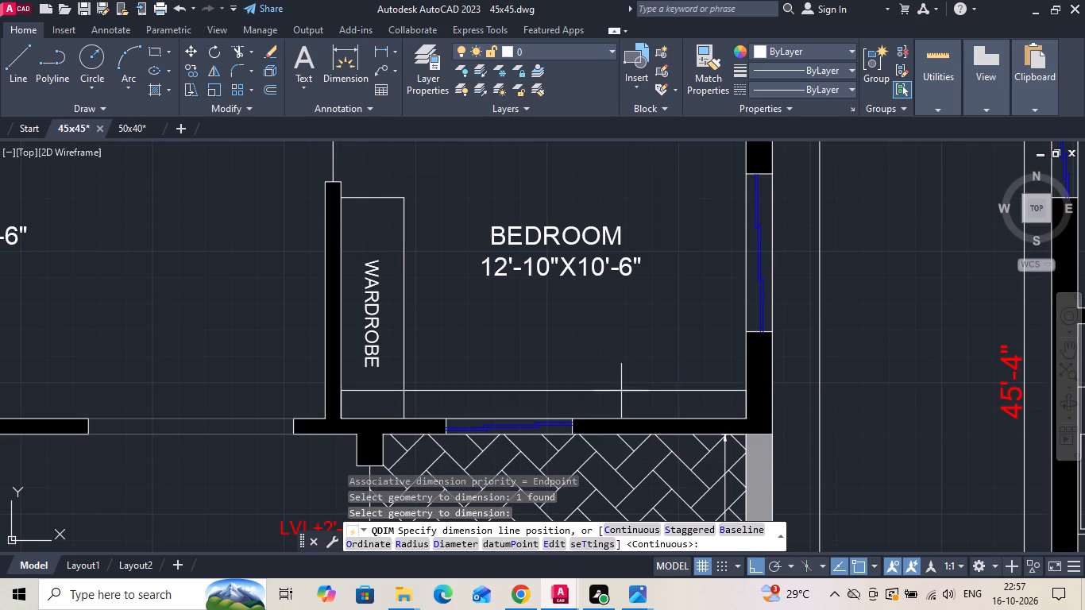
pyautogui.click(621, 391)
pyautogui.press('space')
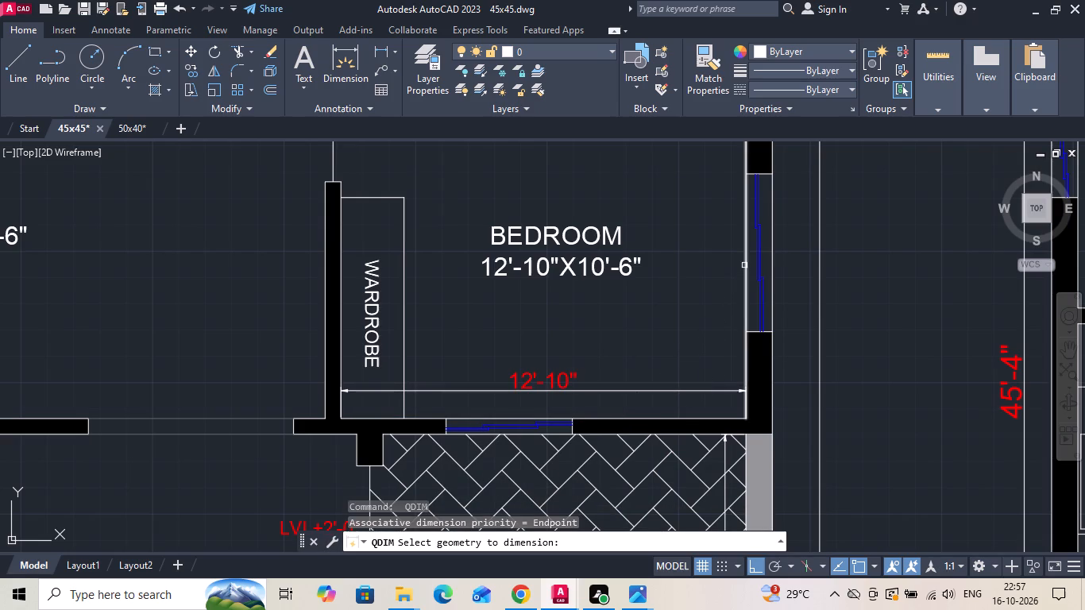
pyautogui.click(744, 265)
pyautogui.press('space')
pyautogui.click(722, 284)
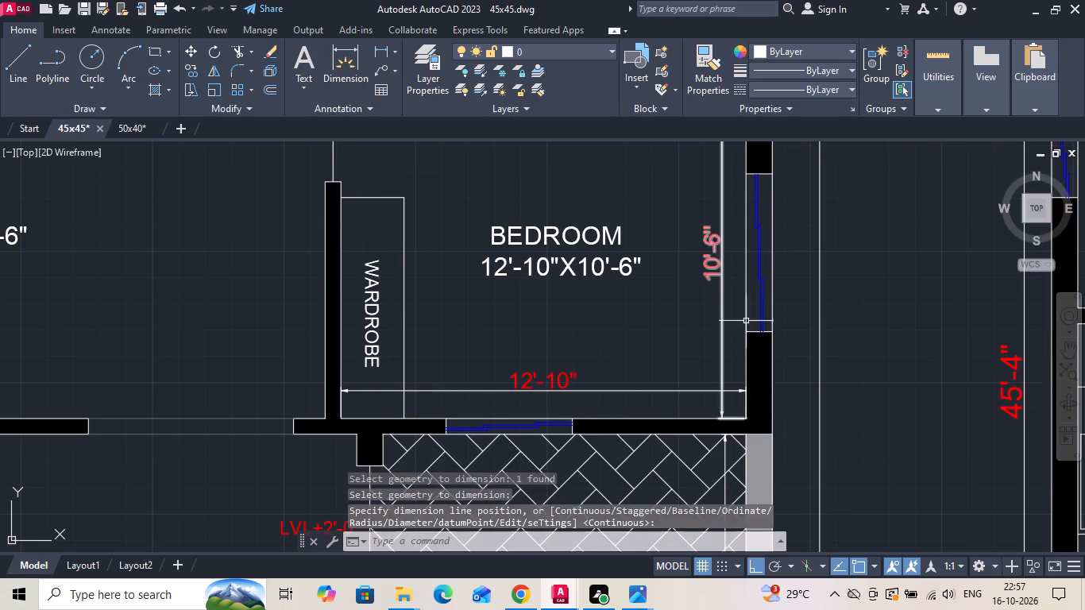
# Add a quick dimension for the living room's length, just inside its left wall.
pyautogui.scroll(-3, 746, 321)
pyautogui.scroll(1, 542, 415)
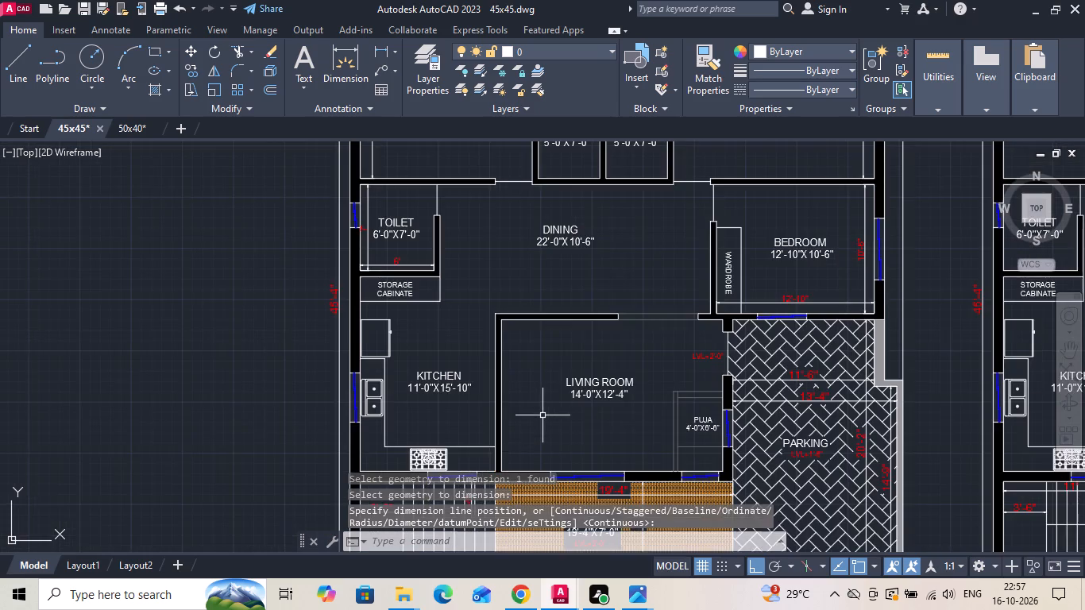
pyautogui.moveTo(544, 410); pyautogui.dragTo(544, 338, button='middle')
pyautogui.press('space')
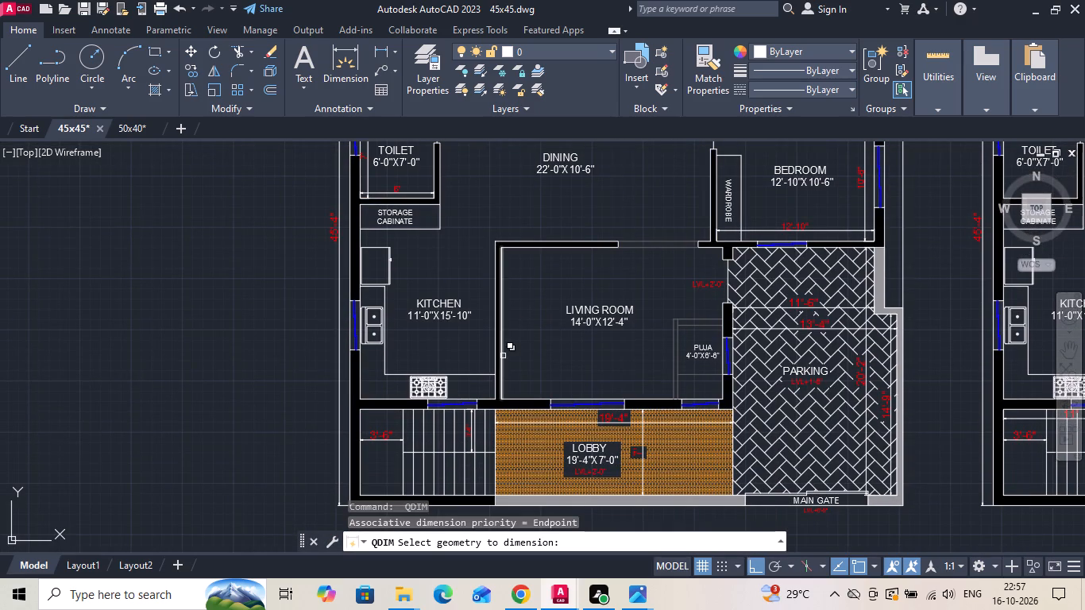
pyautogui.click(503, 356)
pyautogui.press('space')
pyautogui.press('space')
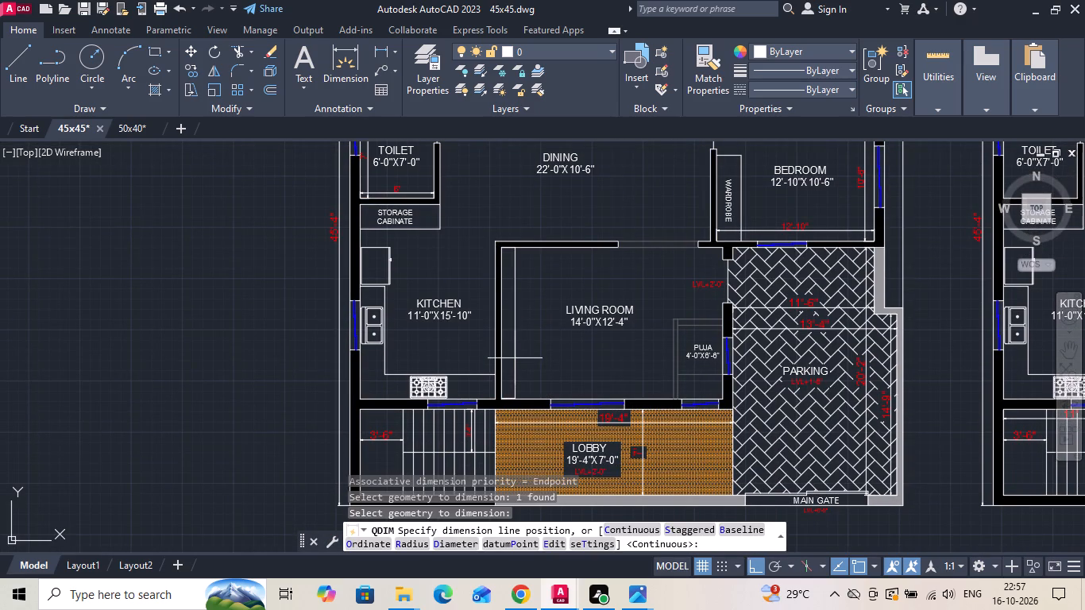
pyautogui.click(515, 358)
# Add a quick dimension for the kitchen's length, just inside its left wall over the sink counter.
pyautogui.scroll(1, 425, 383)
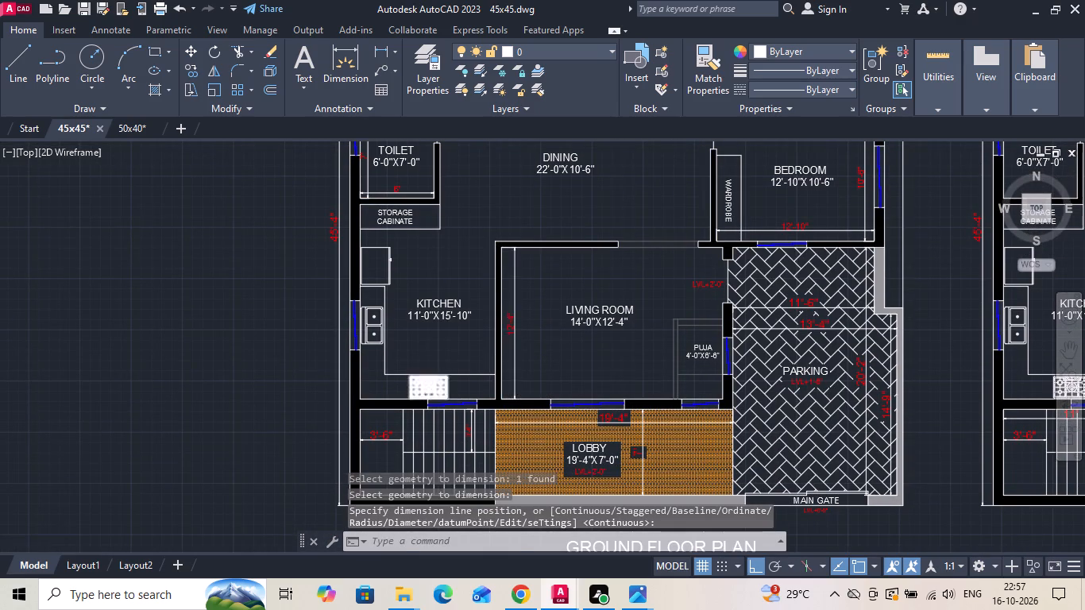
pyautogui.press('space')
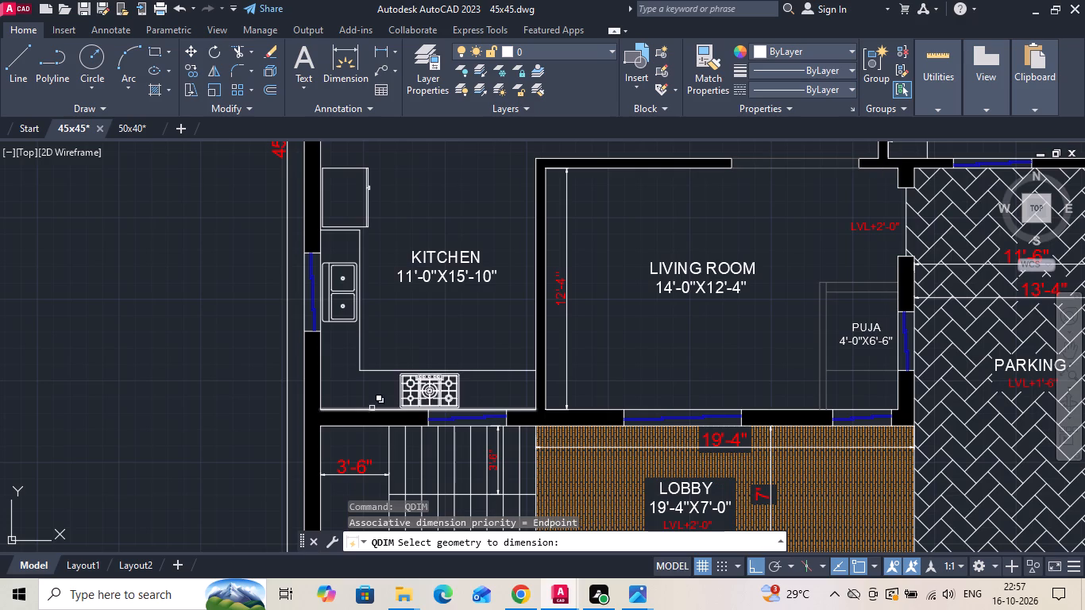
pyautogui.click(321, 369)
pyautogui.press('space')
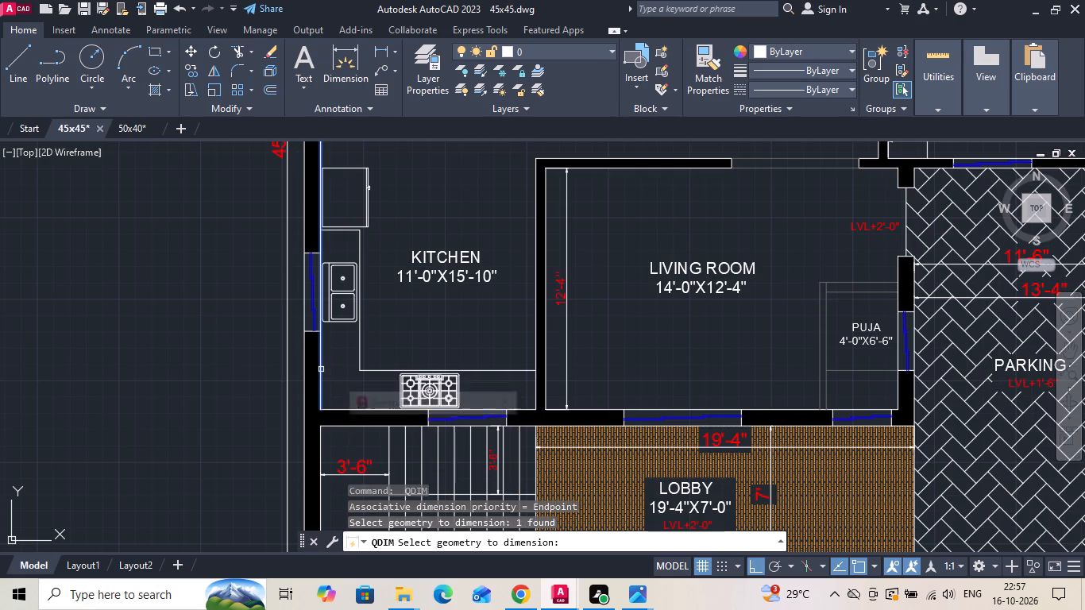
pyautogui.press('space')
pyautogui.click(346, 369)
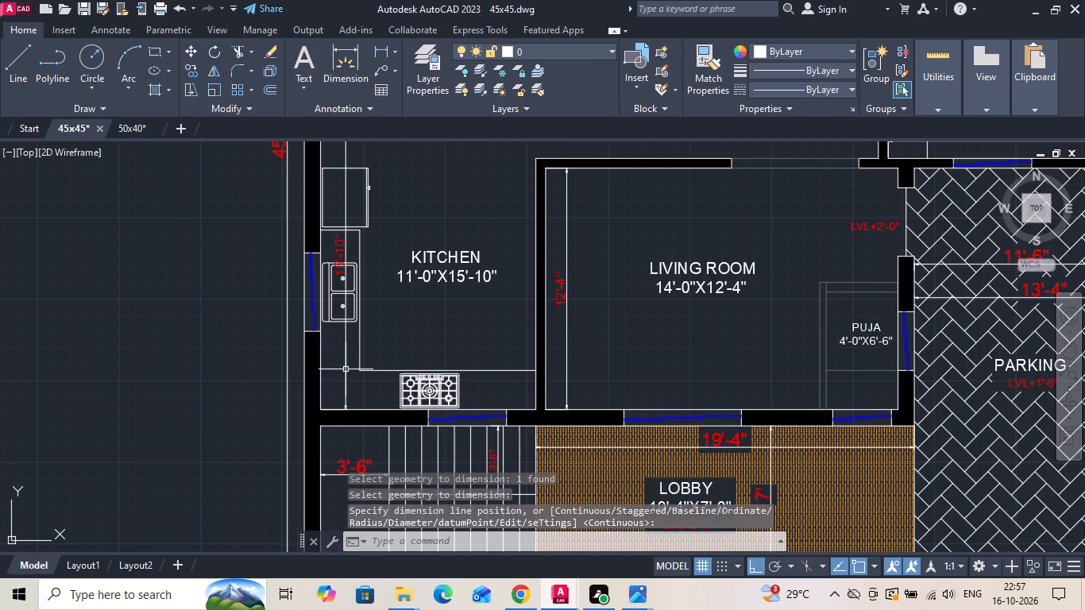
# Add a quick dimension for the kitchen's width from its bottom wall, placing it just above the stove counter.
pyautogui.press('space')
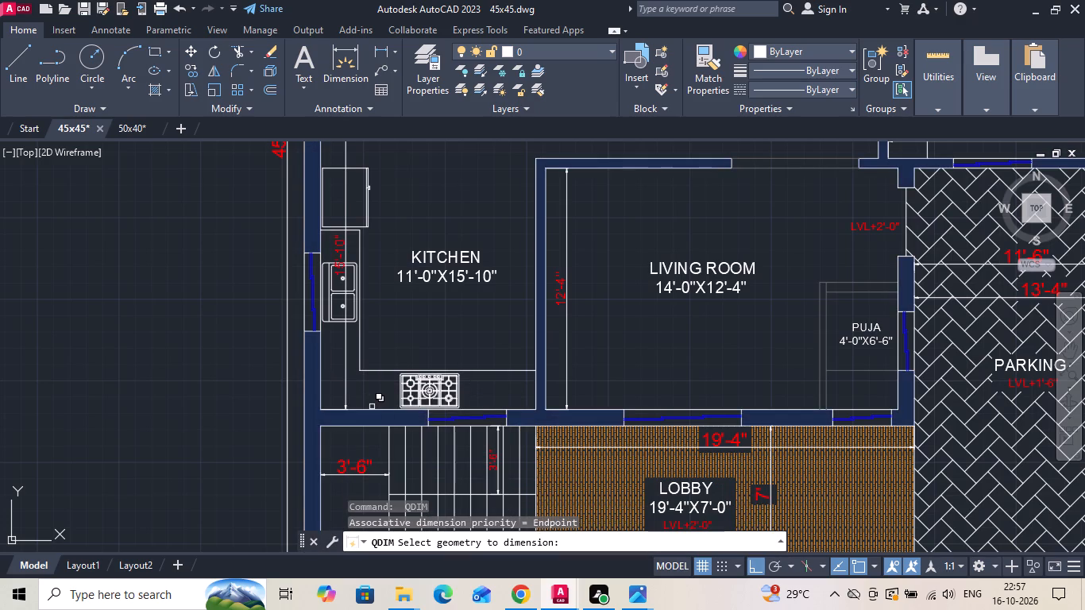
pyautogui.click(372, 407)
pyautogui.press('space')
pyautogui.click(372, 407)
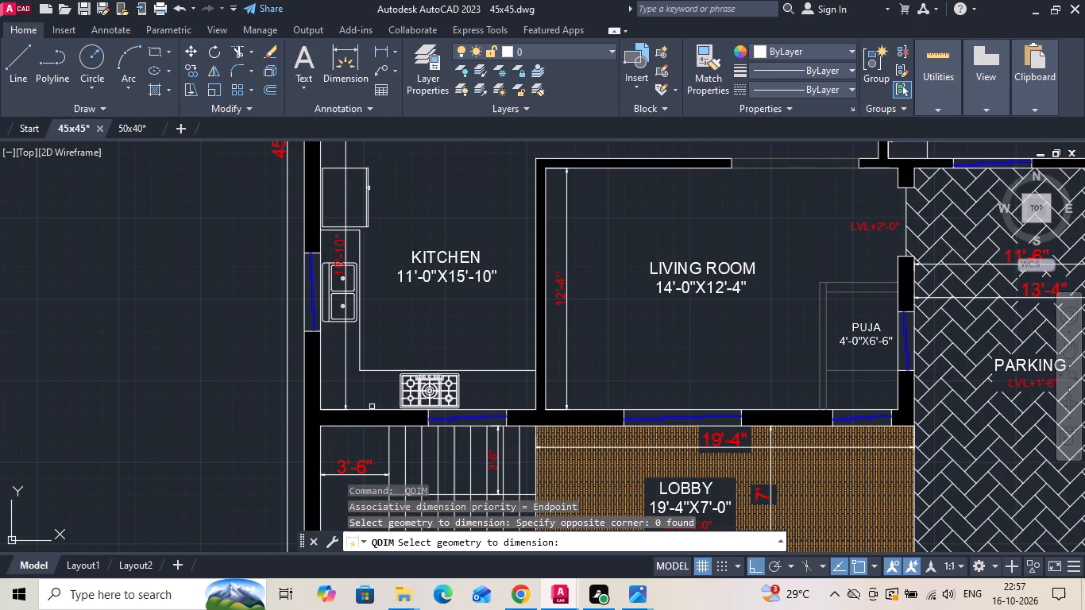
pyautogui.scroll(1, 369, 404)
pyautogui.click(367, 413)
pyautogui.press('space')
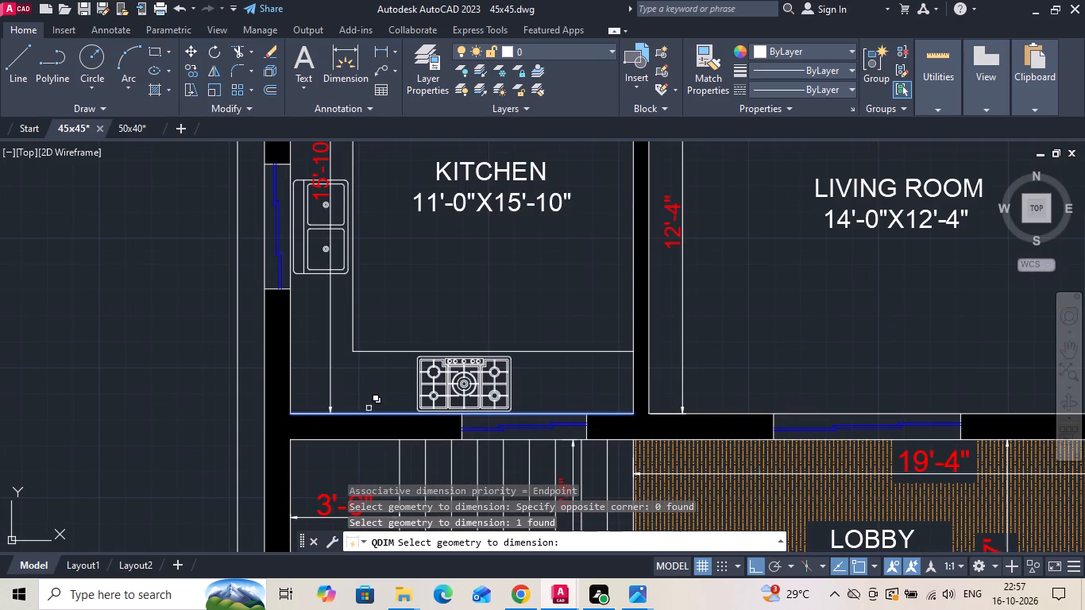
pyautogui.press('space')
pyautogui.click(384, 333)
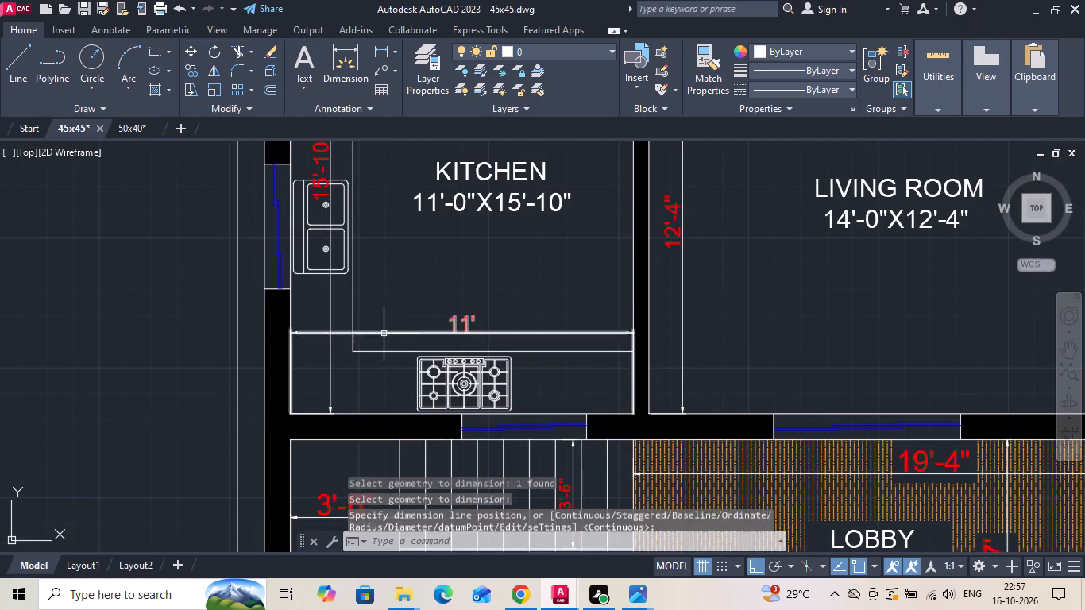
# Move the kitchen's length dimension line further into the room, clear of the sink and counter edge, and save the drawing.
pyautogui.moveTo(377, 344); pyautogui.dragTo(400, 403, button='middle')
pyautogui.click(352, 374)
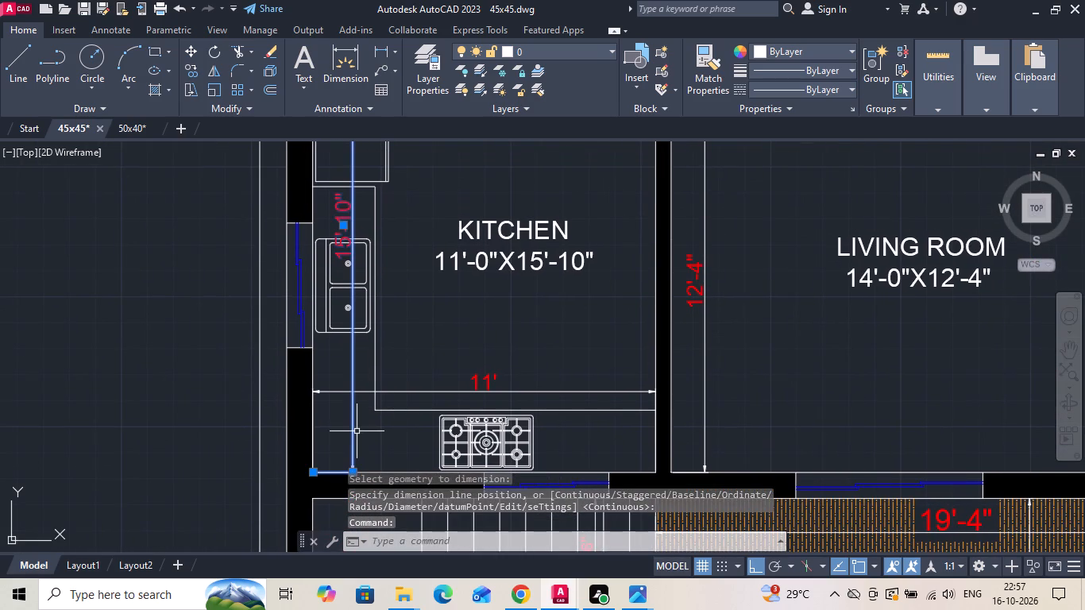
pyautogui.moveTo(357, 432); pyautogui.dragTo(406, 335, button='middle')
pyautogui.click(400, 378)
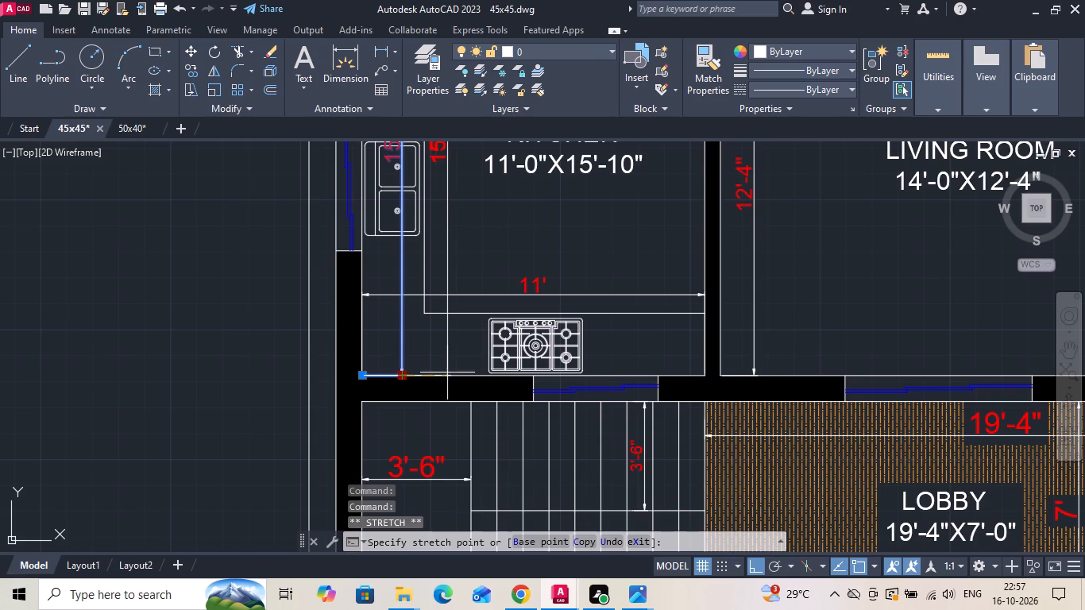
pyautogui.click(450, 373)
pyautogui.hotkey('ctrl', 's')
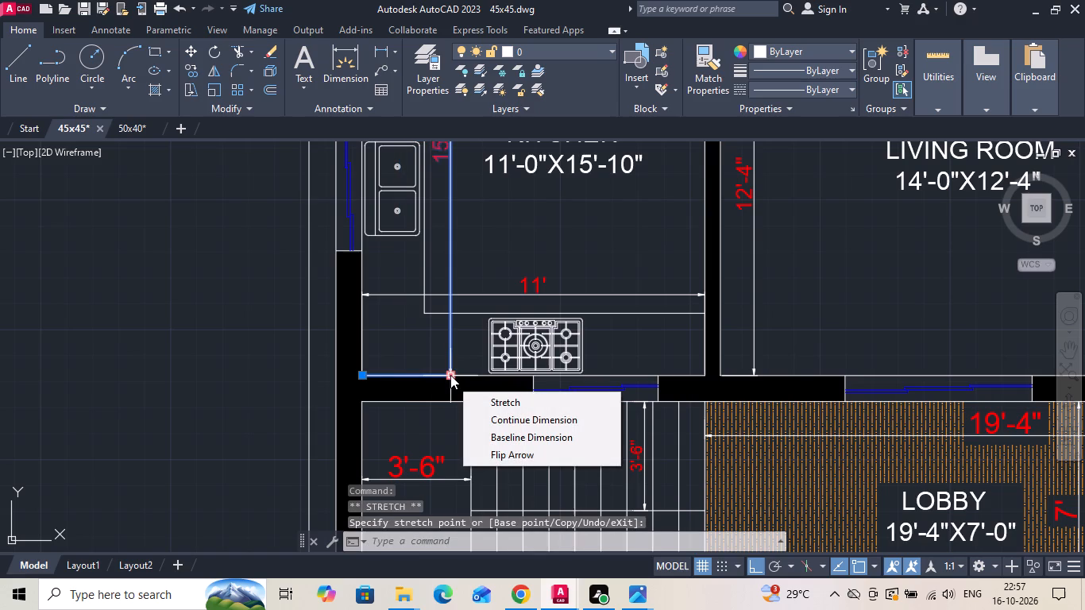
# Add a quick dimension for the full inner width along the living room's bottom wall, placed just above that wall.
pyautogui.scroll(-1, 449, 388)
pyautogui.scroll(-2, 465, 281)
pyautogui.press('space')
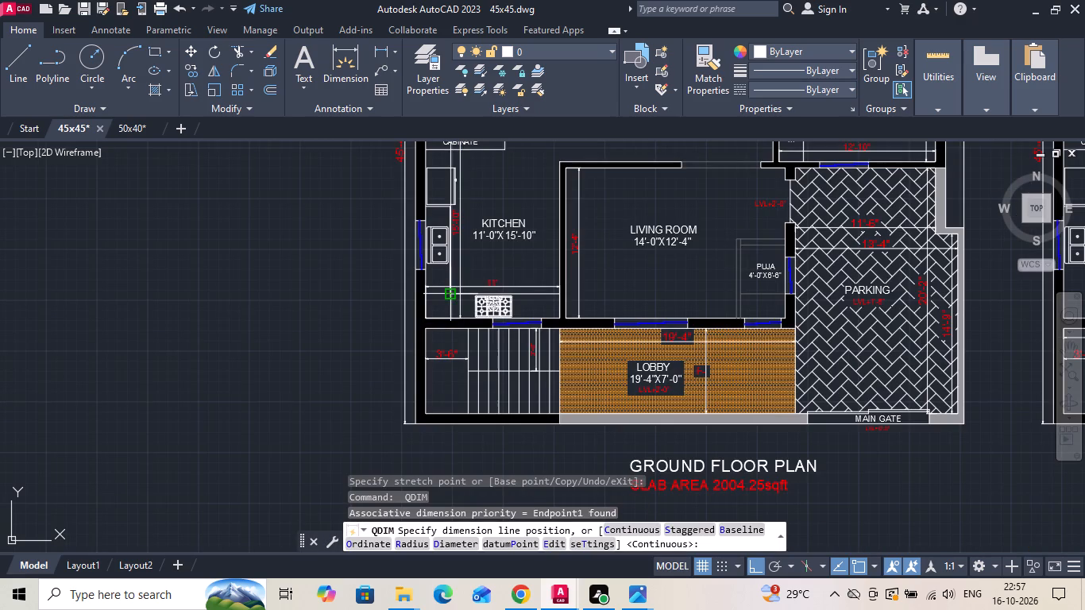
pyautogui.press('Escape')
pyautogui.moveTo(486, 242); pyautogui.dragTo(419, 306, button='middle')
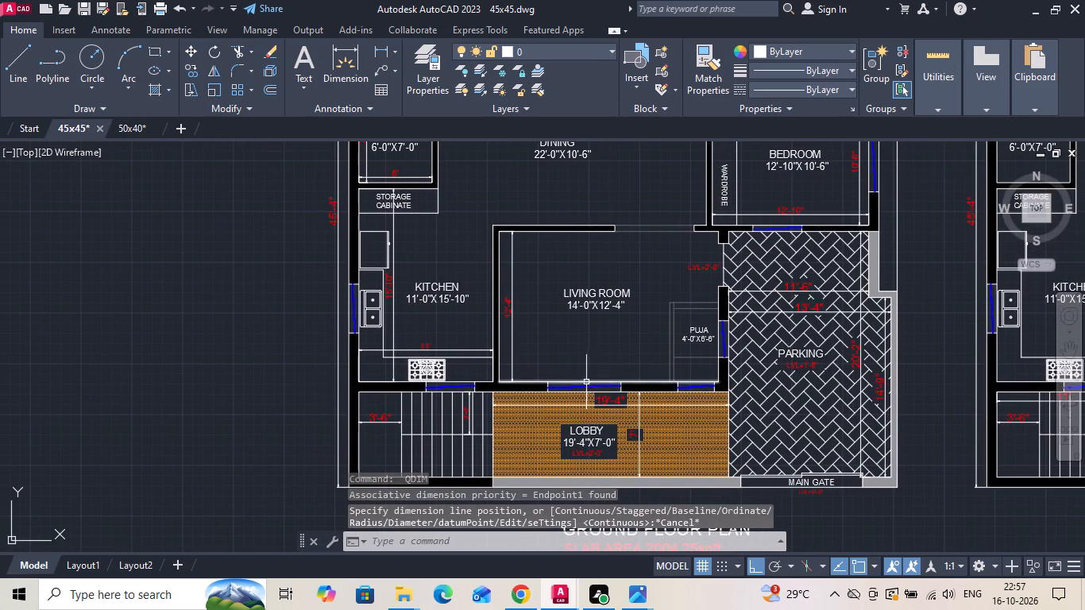
pyautogui.press('q')
pyautogui.write('DIM')
pyautogui.press('space')
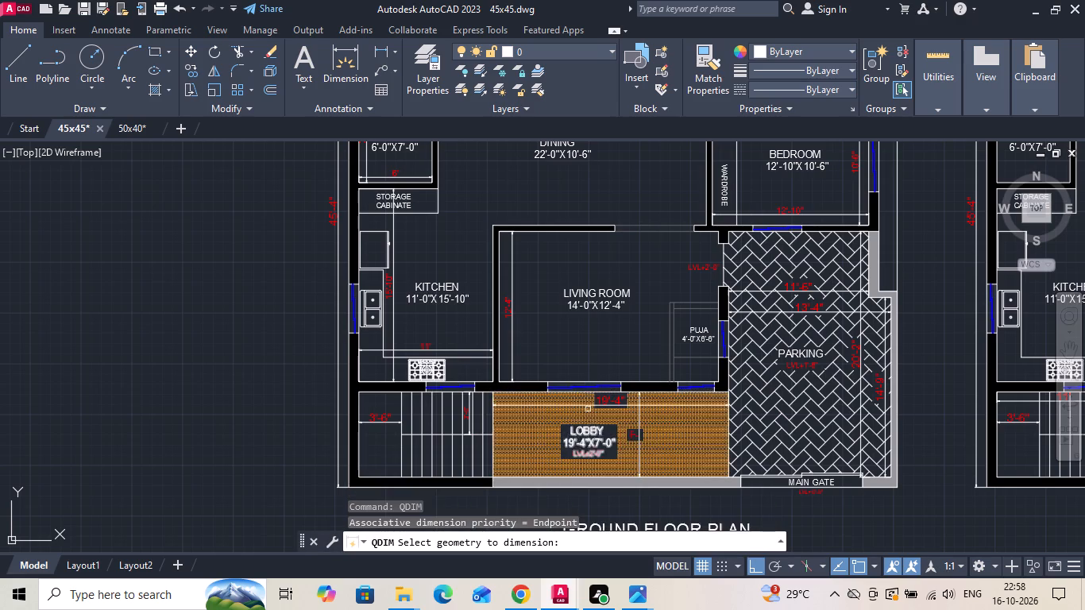
pyautogui.scroll(1, 582, 388)
pyautogui.click(582, 376)
pyautogui.press('space')
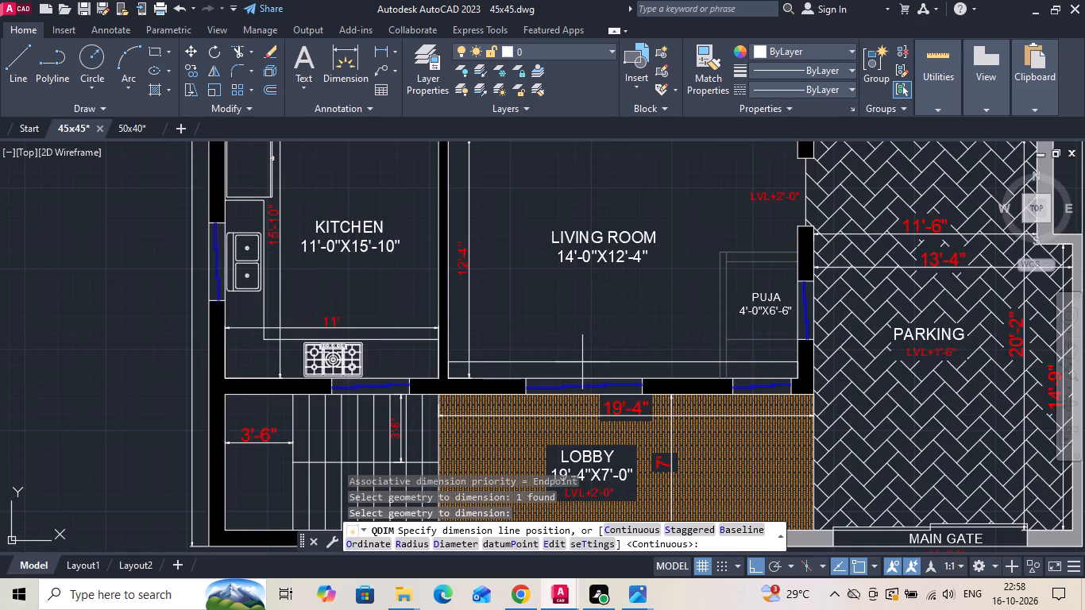
pyautogui.click(582, 362)
# Shorten the living room's width dimension to 14' by moving its right end to the puja area's outer left line.
pyautogui.scroll(-1, 514, 383)
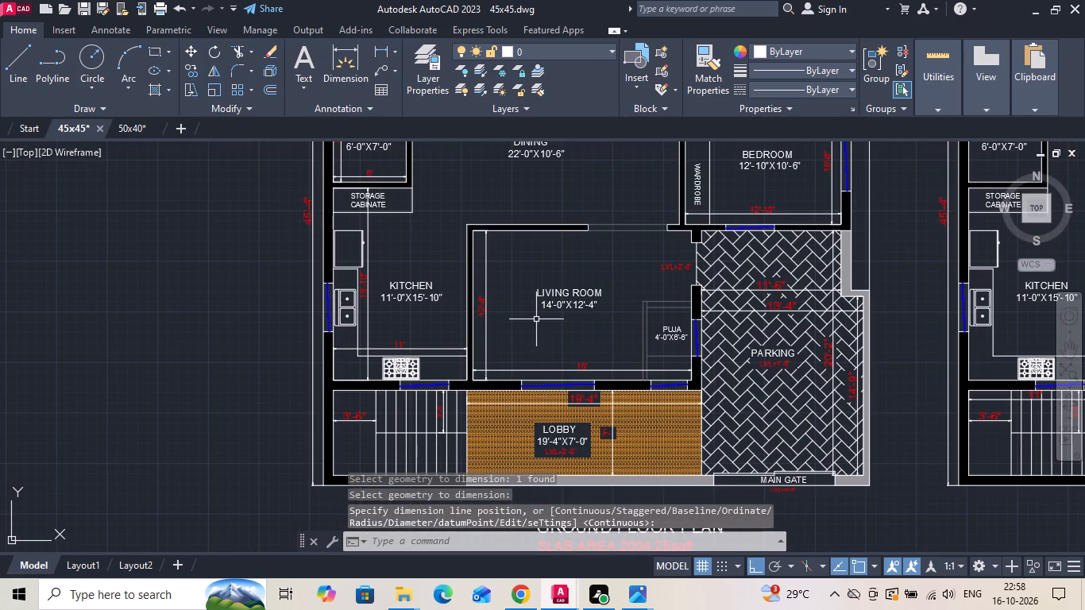
pyautogui.scroll(1, 652, 361)
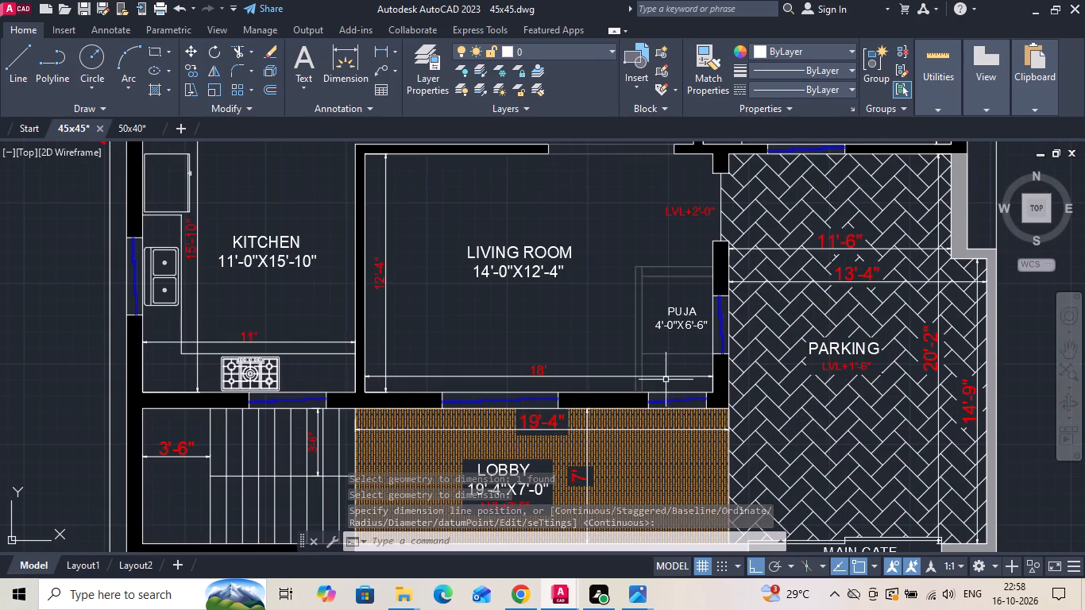
pyautogui.click(663, 376)
pyautogui.scroll(2, 671, 382)
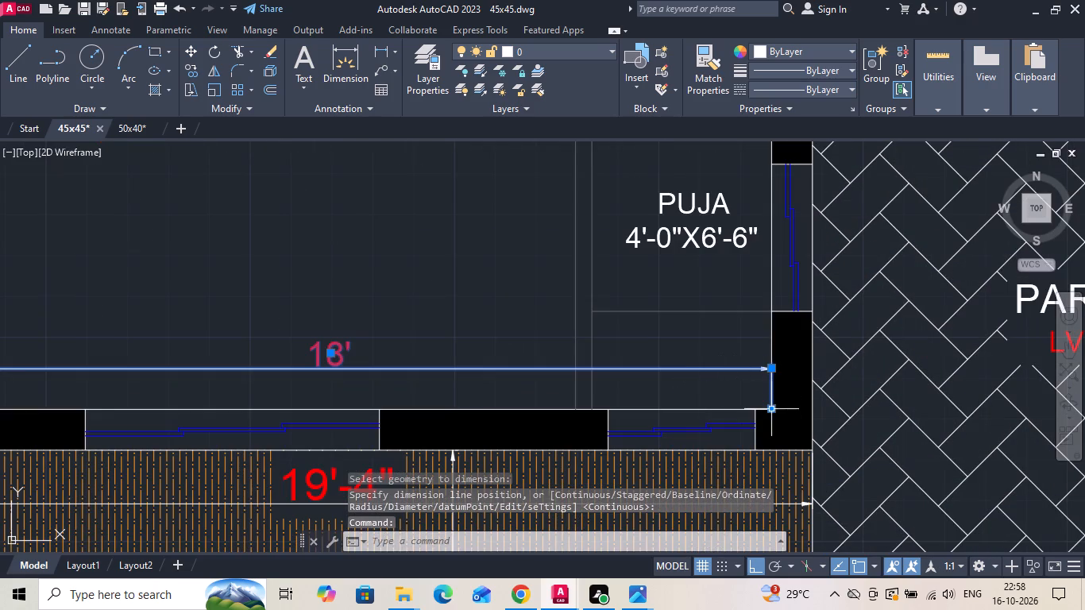
pyautogui.click(772, 407)
pyautogui.click(579, 411)
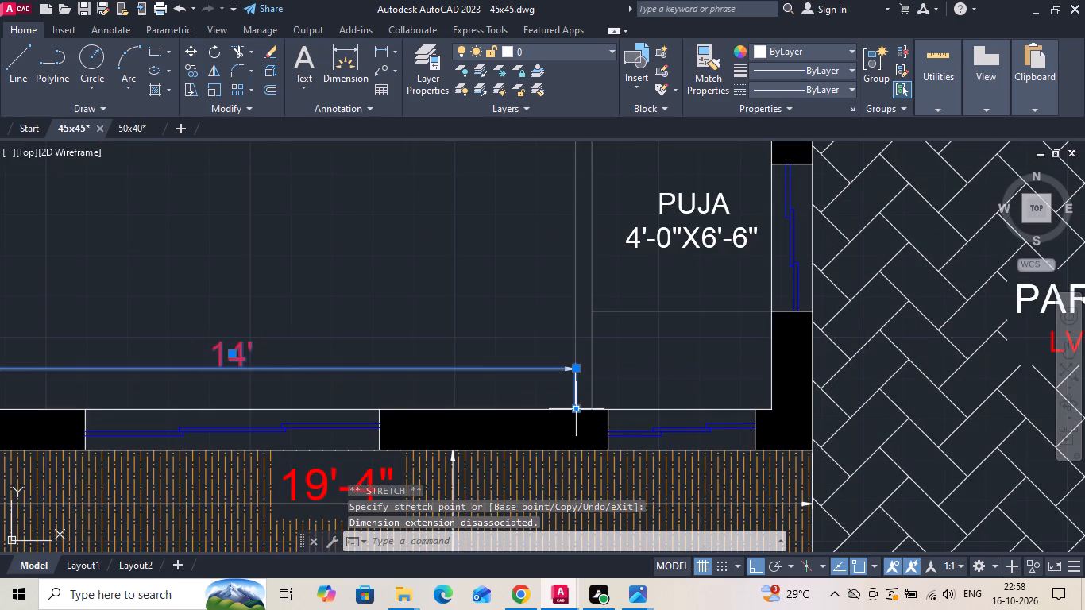
pyautogui.press('Escape')
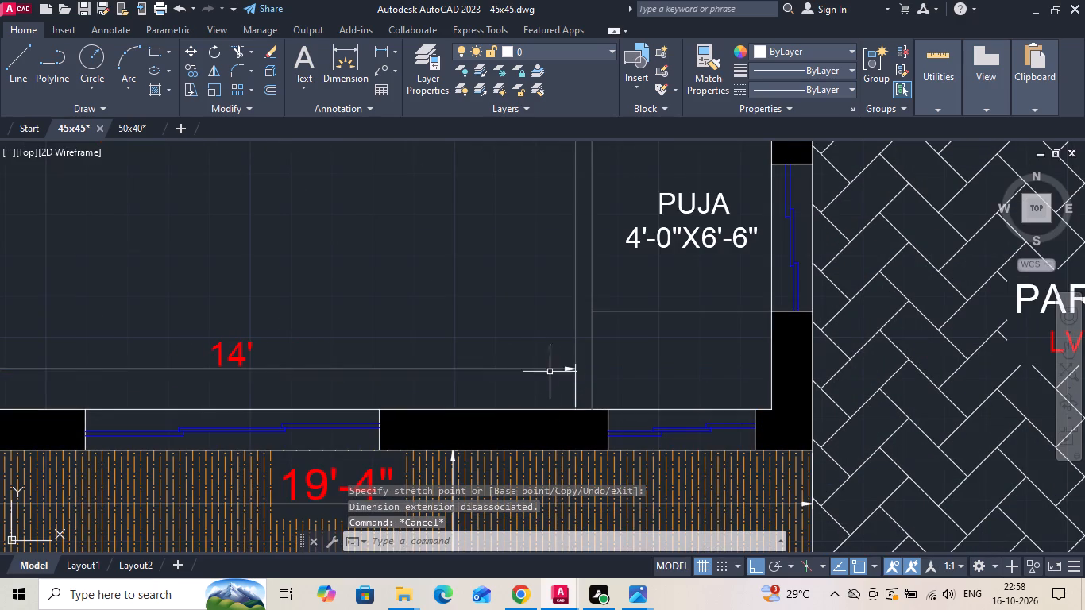
# Continue the living room's 14' dimension across the puja area to the inner corner of the right wall.
pyautogui.press('d')
pyautogui.write('IM')
pyautogui.press('c')
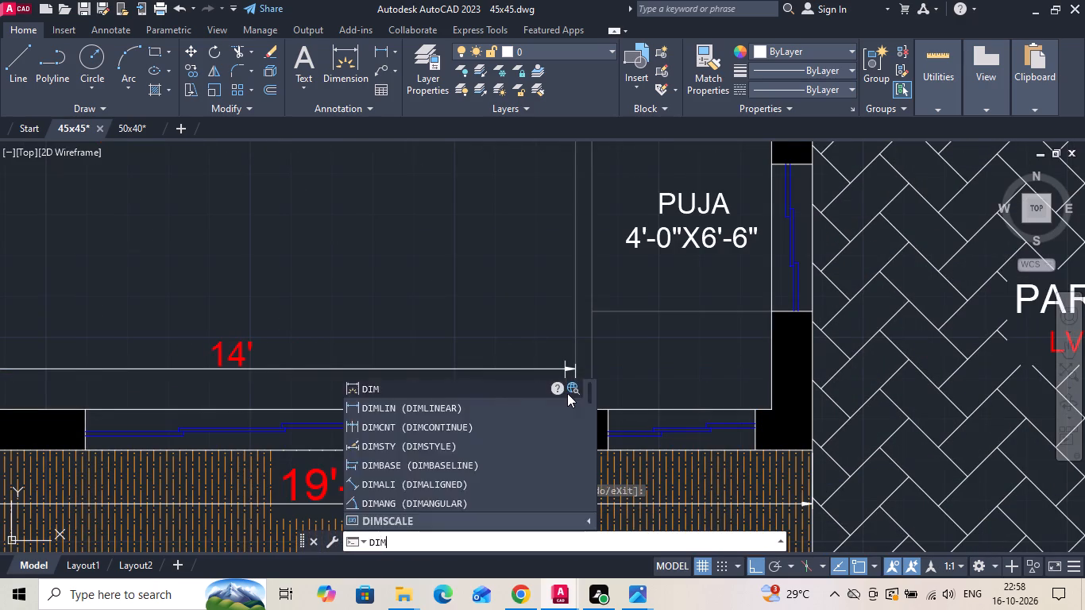
pyautogui.write('NT')
pyautogui.press('space')
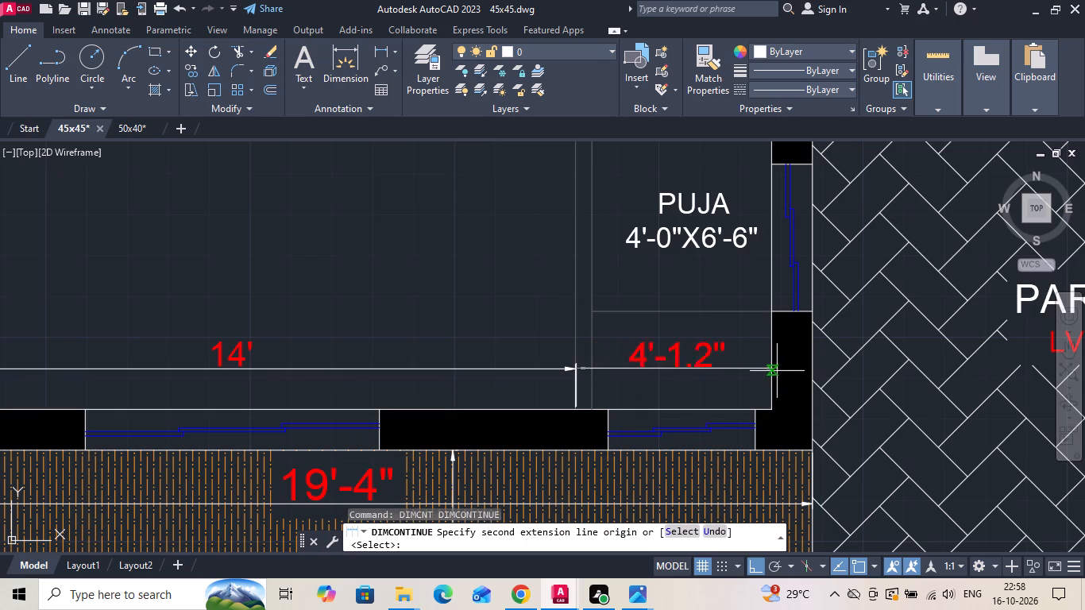
pyautogui.scroll(1, 773, 370)
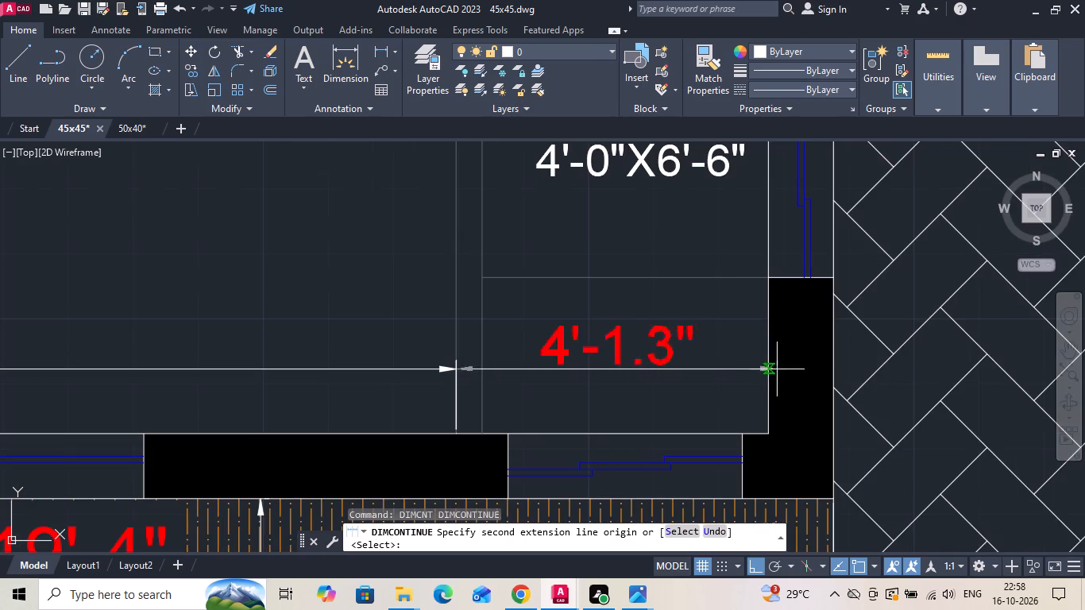
pyautogui.click(766, 437)
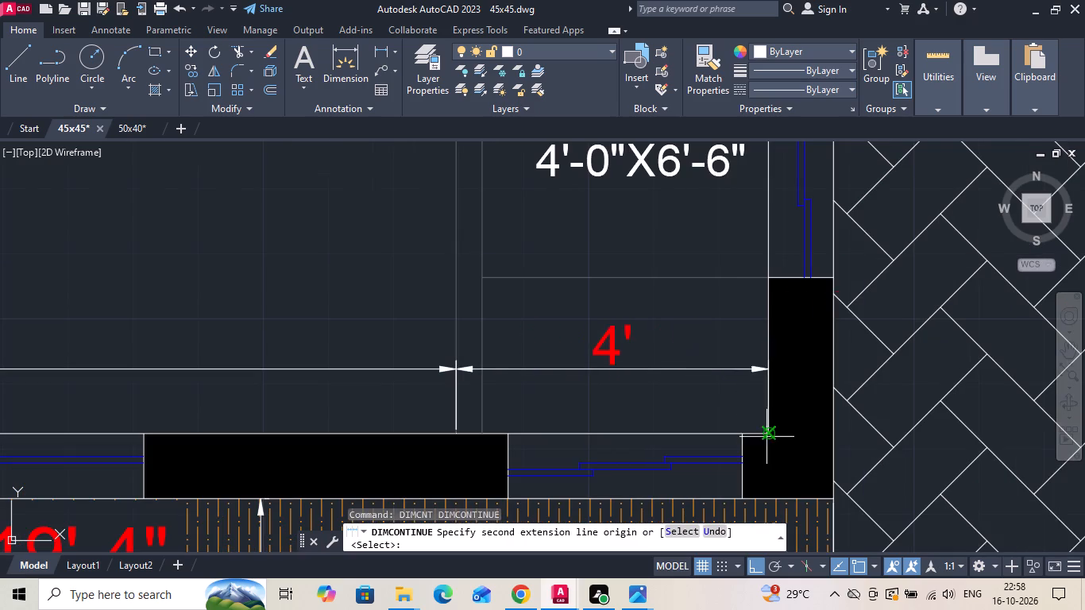
pyautogui.press('Escape')
# Add a vertical linear dimension for the puja area's length, just inside its left line.
pyautogui.scroll(-1, 569, 386)
pyautogui.click(377, 50)
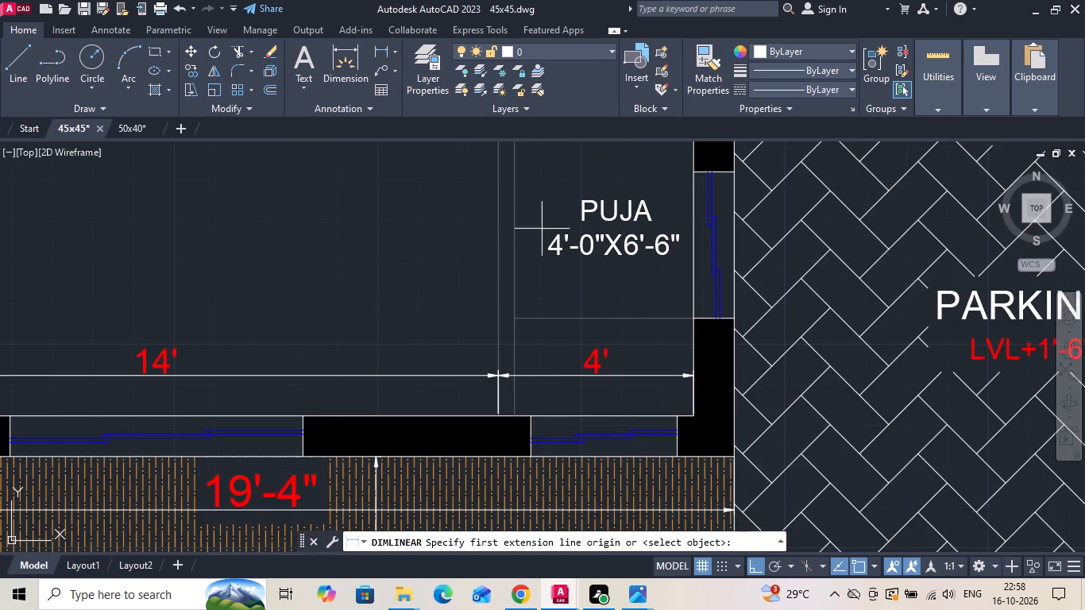
pyautogui.moveTo(515, 414); pyautogui.dragTo(517, 407)
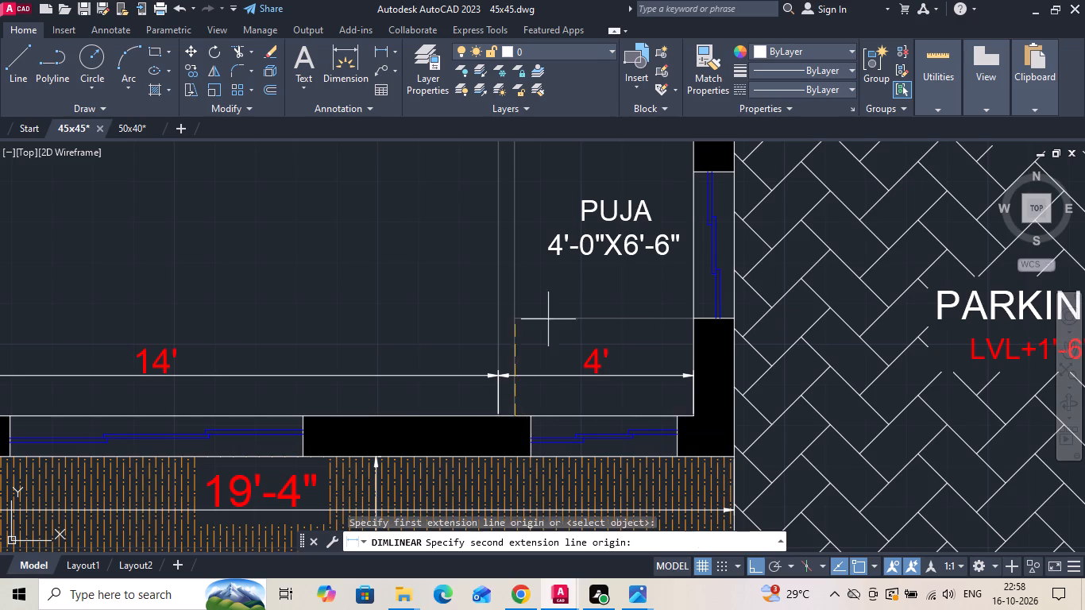
pyautogui.moveTo(550, 306); pyautogui.dragTo(537, 367, button='middle')
pyautogui.click(501, 161)
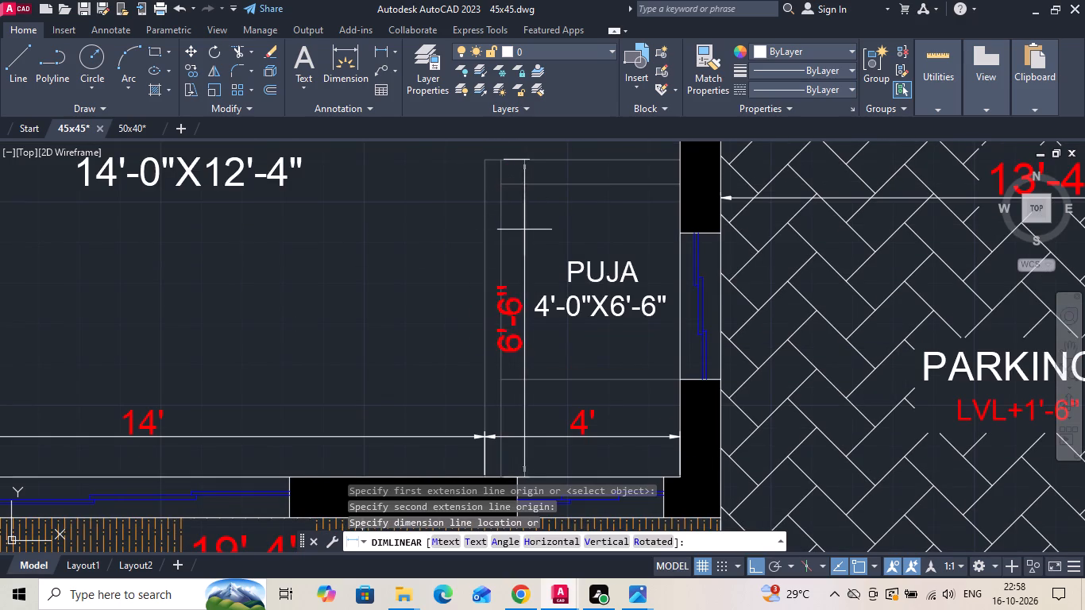
pyautogui.scroll(1, 527, 260)
pyautogui.click(532, 257)
# Add a horizontal linear dimension for the dining area's width, from the small toilet's lower outer corner to the bedroom wall.
pyautogui.scroll(-2, 497, 302)
pyautogui.moveTo(536, 254); pyautogui.dragTo(548, 361, button='middle')
pyautogui.scroll(-1, 554, 377)
pyautogui.moveTo(427, 277); pyautogui.dragTo(556, 496, button='middle')
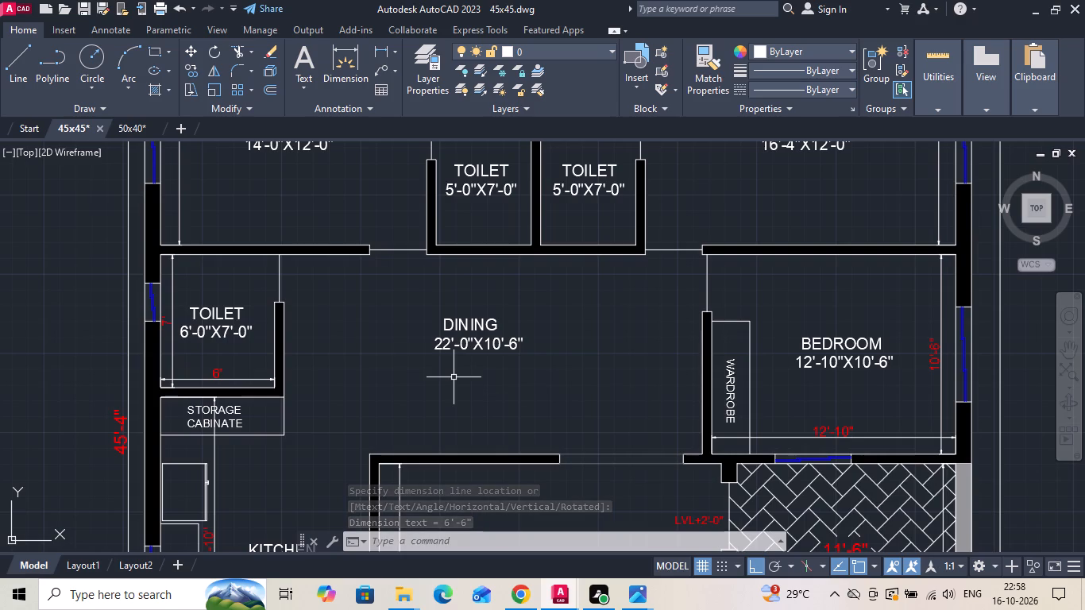
pyautogui.scroll(-2, 417, 293)
pyautogui.scroll(1, 449, 312)
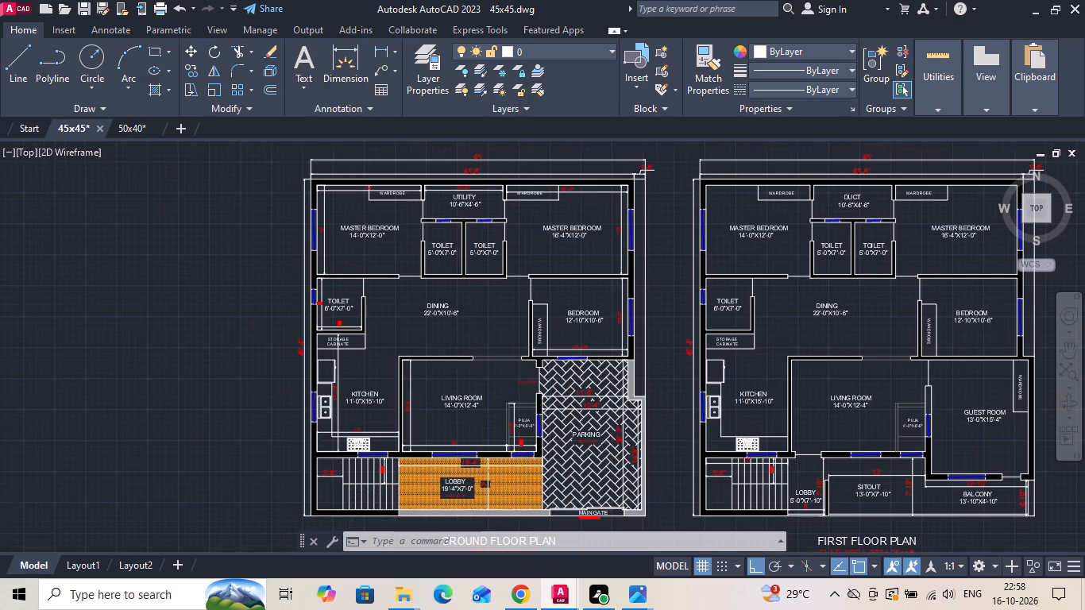
pyautogui.scroll(1, 446, 308)
pyautogui.click(376, 47)
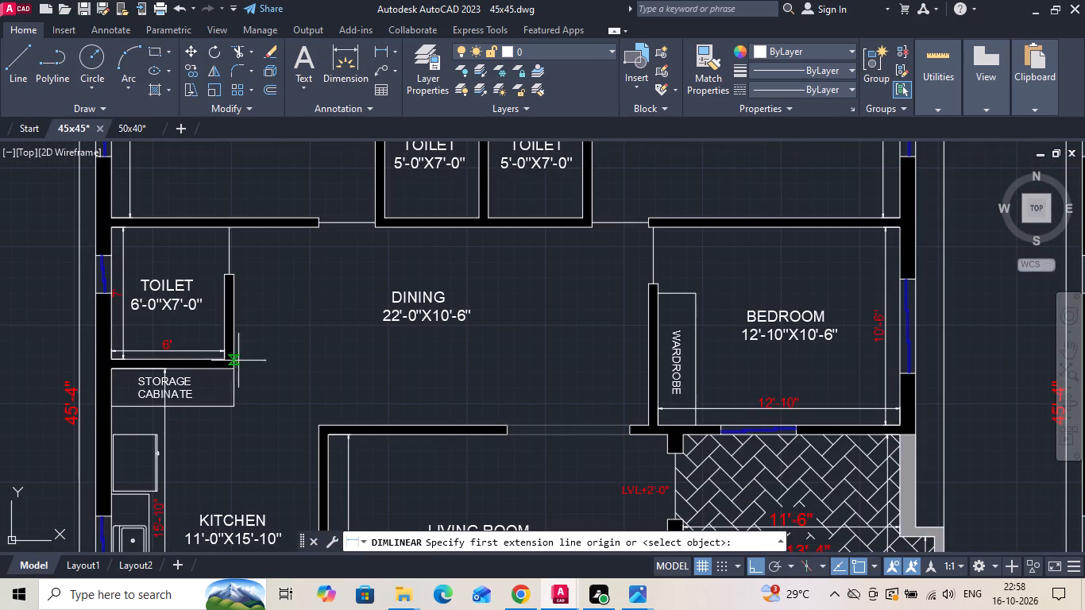
pyautogui.scroll(1, 229, 366)
pyautogui.click(236, 367)
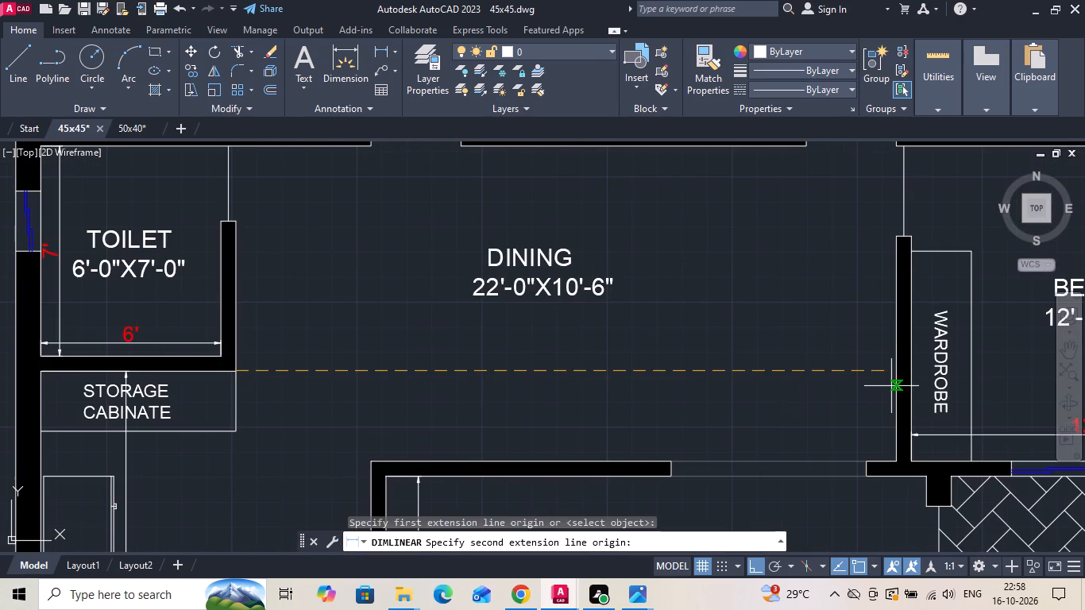
pyautogui.click(896, 374)
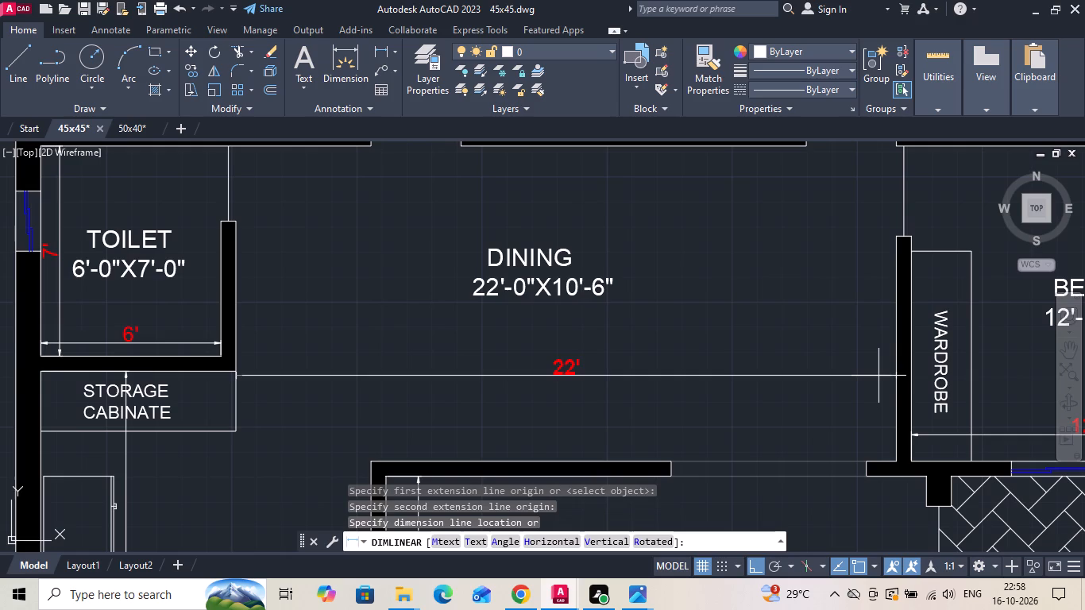
pyautogui.click(878, 371)
# Add a vertical linear dimension for the dining area's length, from the living room's top wall to the toilets' bottom wall.
pyautogui.press('space')
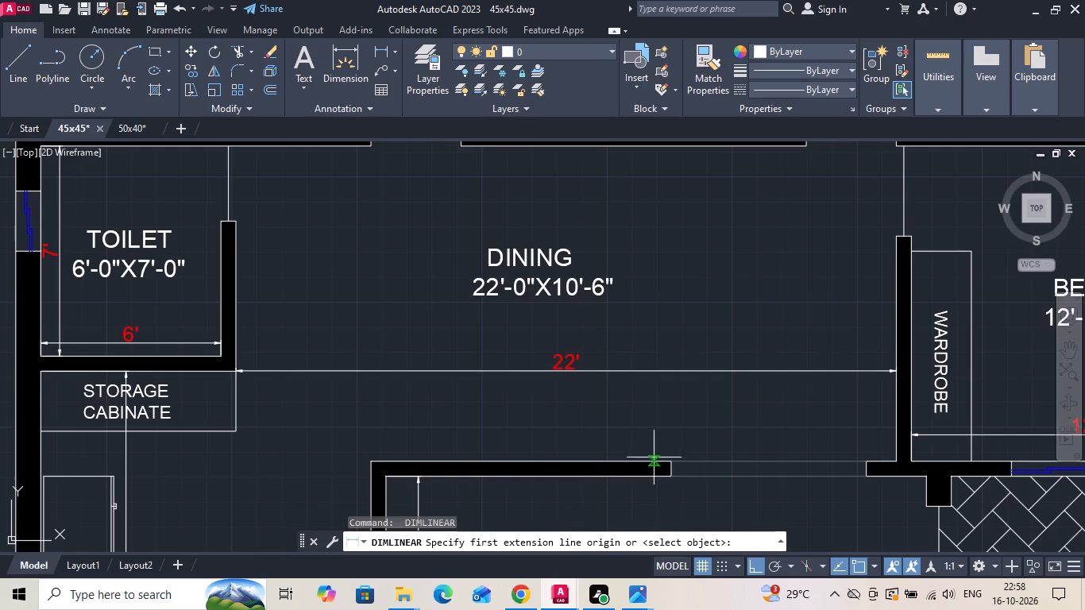
pyautogui.moveTo(654, 457); pyautogui.dragTo(654, 450)
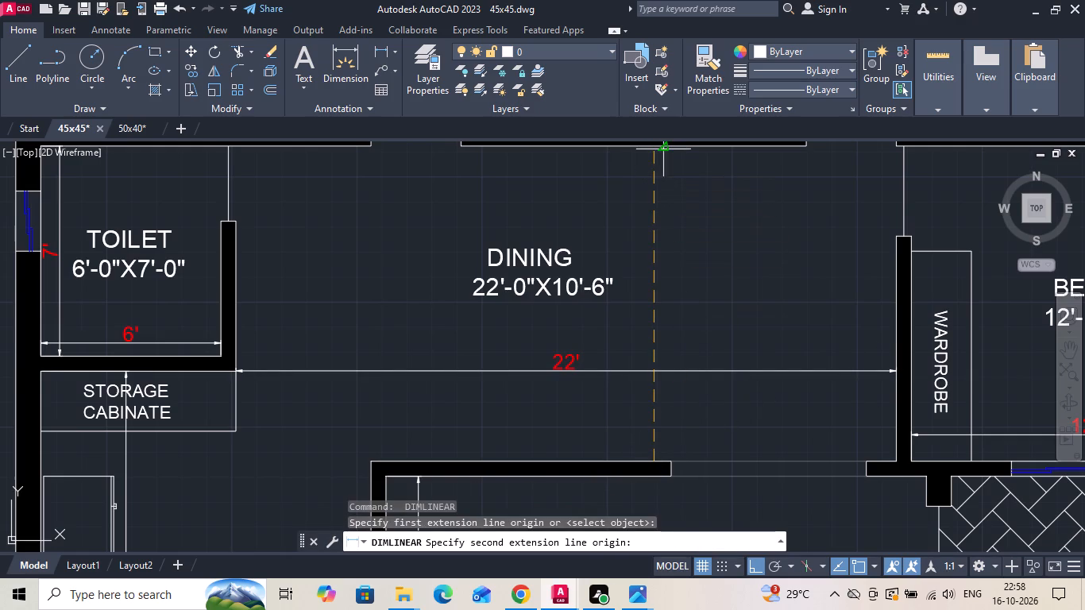
pyautogui.click(649, 146)
pyautogui.click(649, 149)
# Add a quick dimension for the width of the left of the two central toilets, placed just above its bottom wall.
pyautogui.scroll(-2, 497, 342)
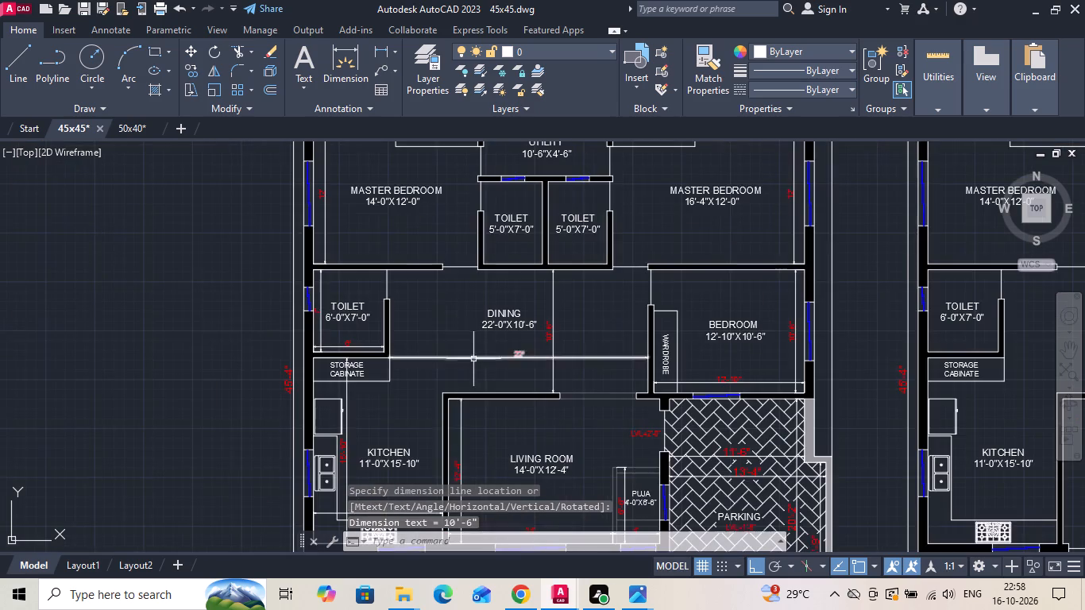
pyautogui.scroll(-1, 344, 276)
pyautogui.scroll(2, 411, 214)
pyautogui.scroll(1, 461, 299)
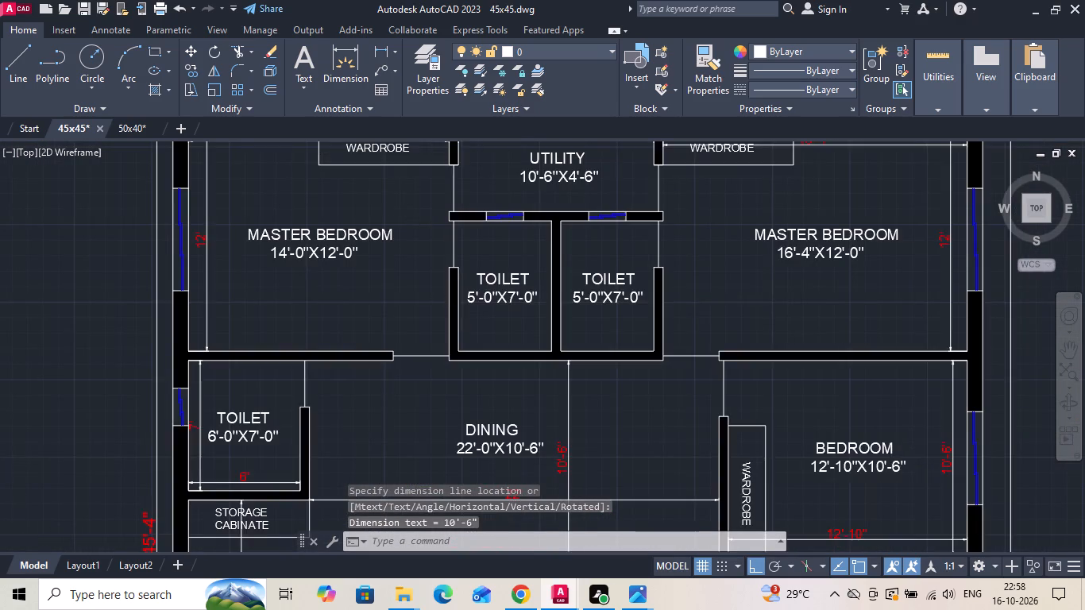
pyautogui.press('Escape')
pyautogui.press('q')
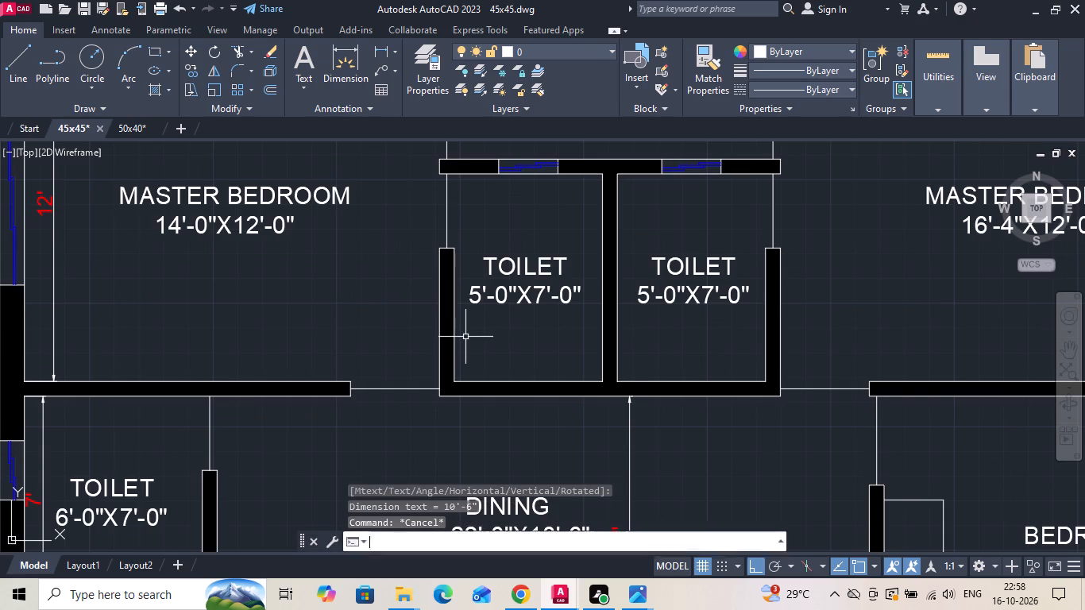
pyautogui.write('DIM')
pyautogui.press('space')
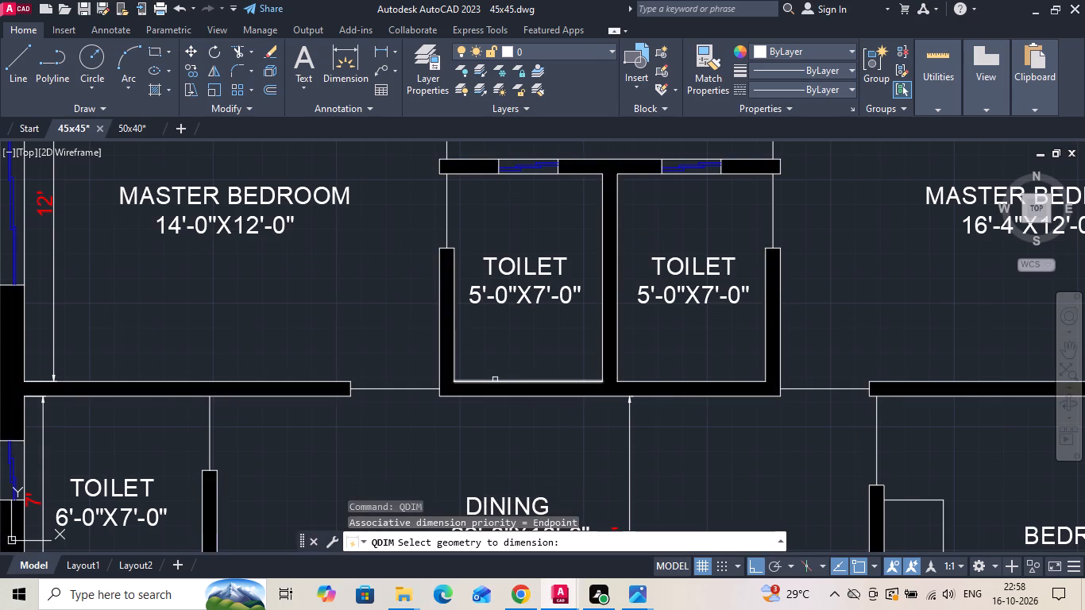
pyautogui.click(495, 380)
pyautogui.press('space')
pyautogui.click(495, 369)
pyautogui.press('space')
pyautogui.scroll(1, 496, 361)
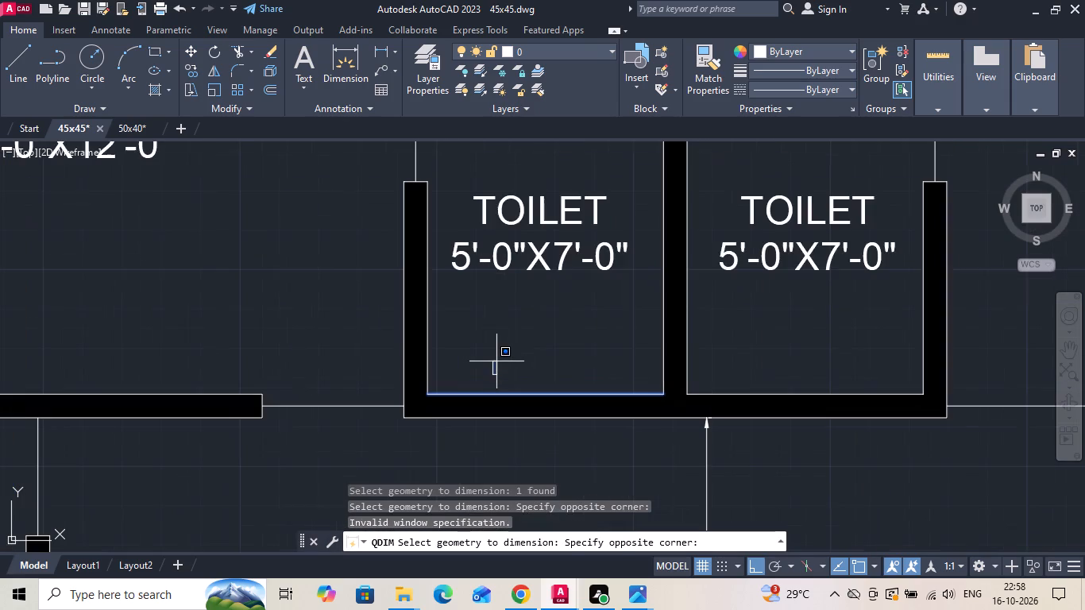
pyautogui.press('space')
pyautogui.click(482, 376)
pyautogui.press('space')
pyautogui.click(484, 362)
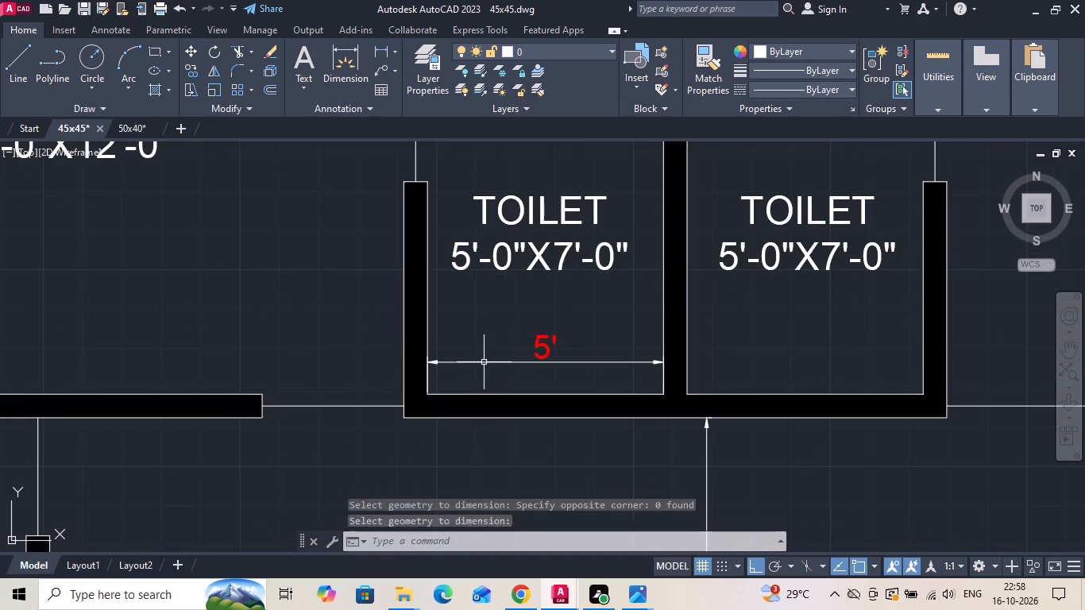
# Add a quick dimension for the left central toilet's length, placed just inside the wall shared by the two toilets.
pyautogui.press('space')
pyautogui.click(663, 309)
pyautogui.press('space')
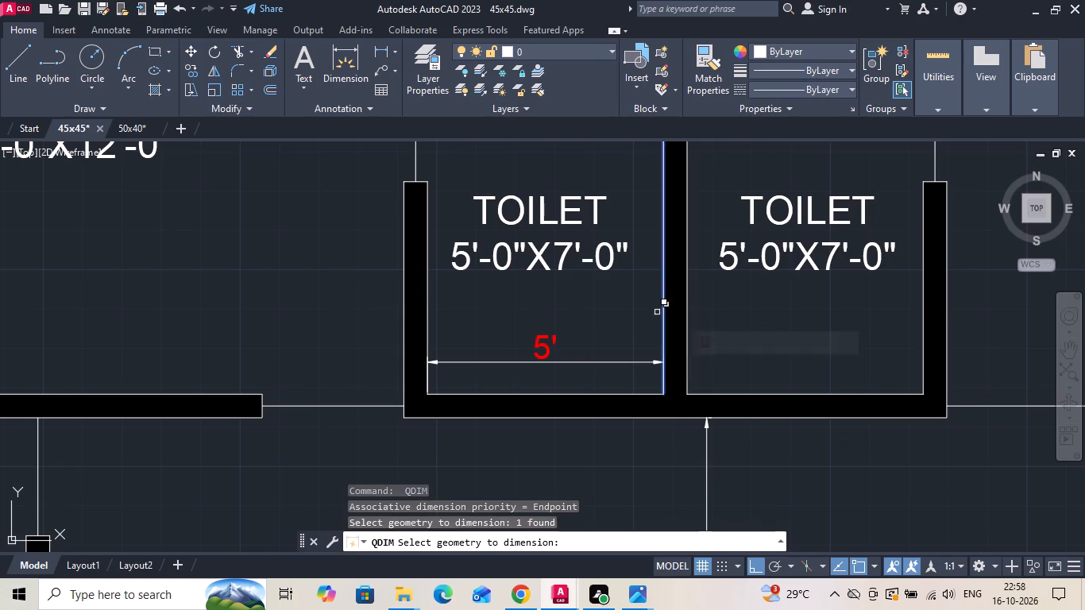
pyautogui.press('space')
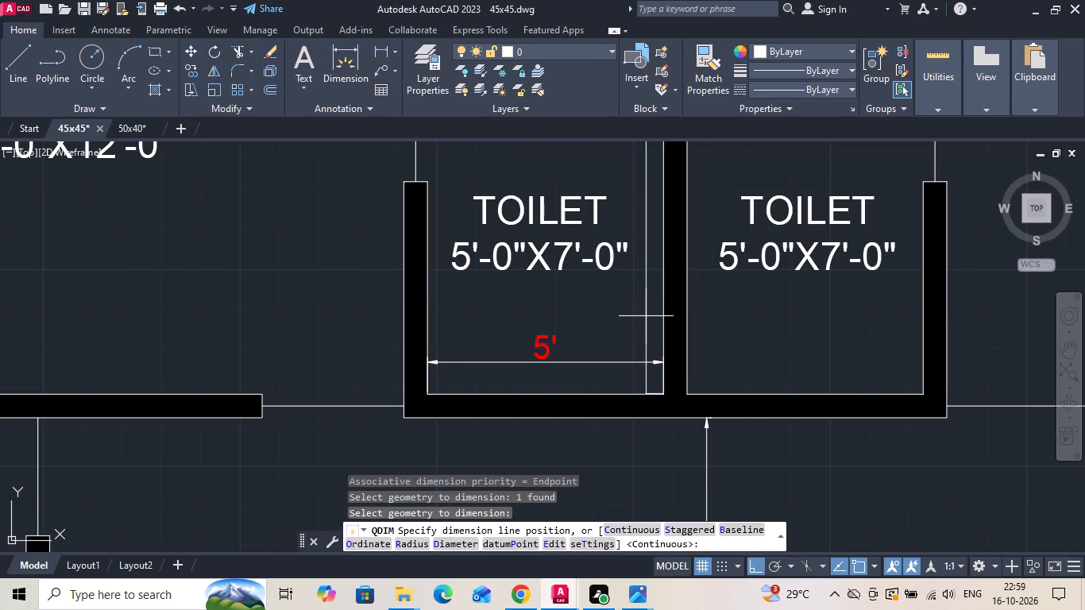
pyautogui.click(646, 316)
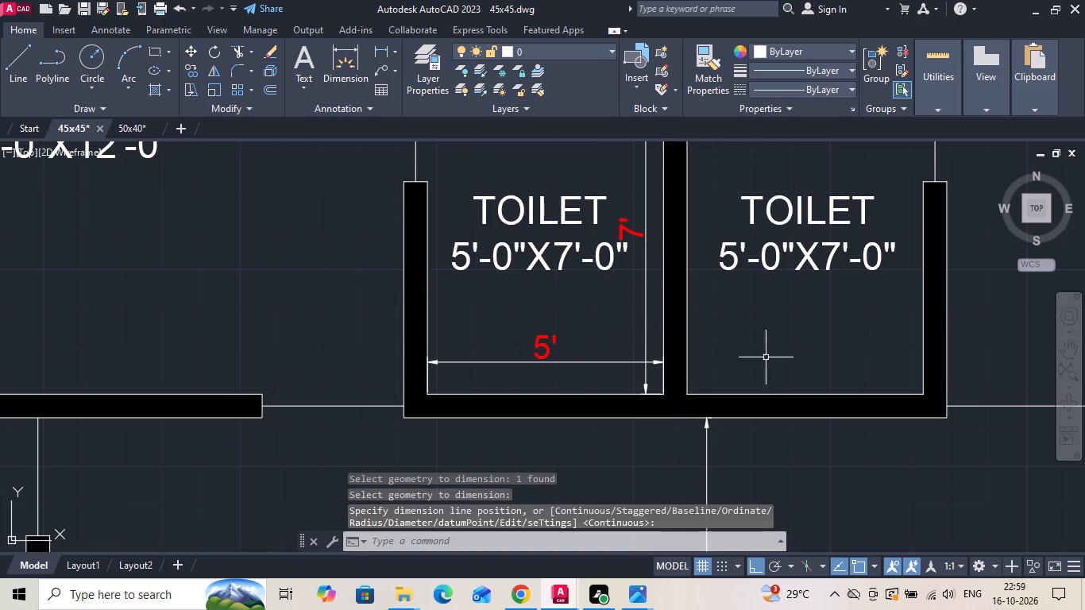
# Add a quick dimension for the right central toilet's width, placed just above its bottom wall.
pyautogui.press('space')
pyautogui.click(774, 392)
pyautogui.press('space')
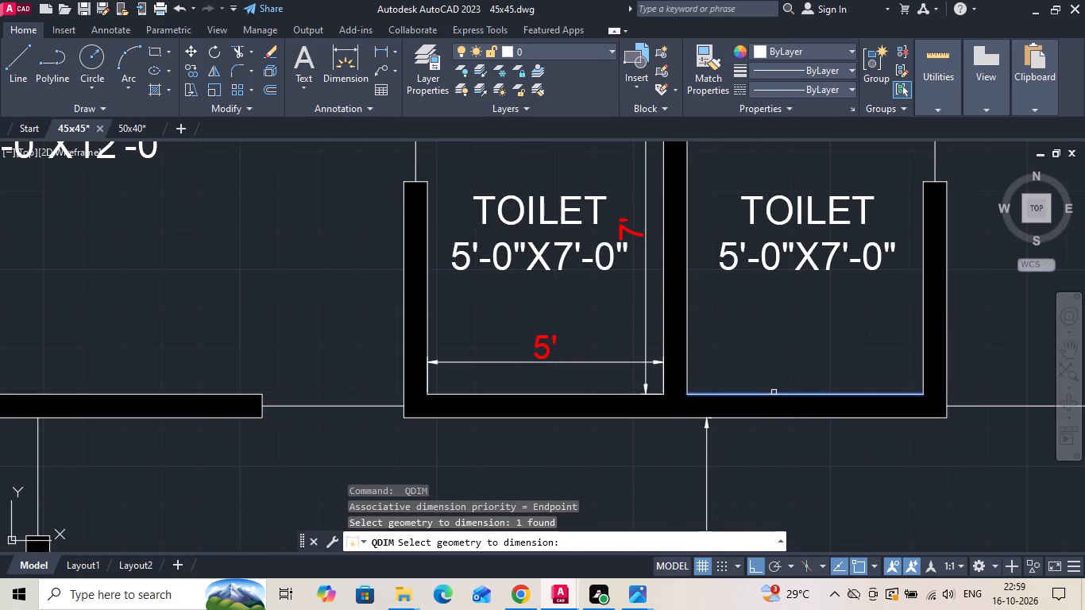
pyautogui.click(775, 377)
pyautogui.press('space')
pyautogui.press('space')
pyautogui.click(774, 366)
pyautogui.press('space')
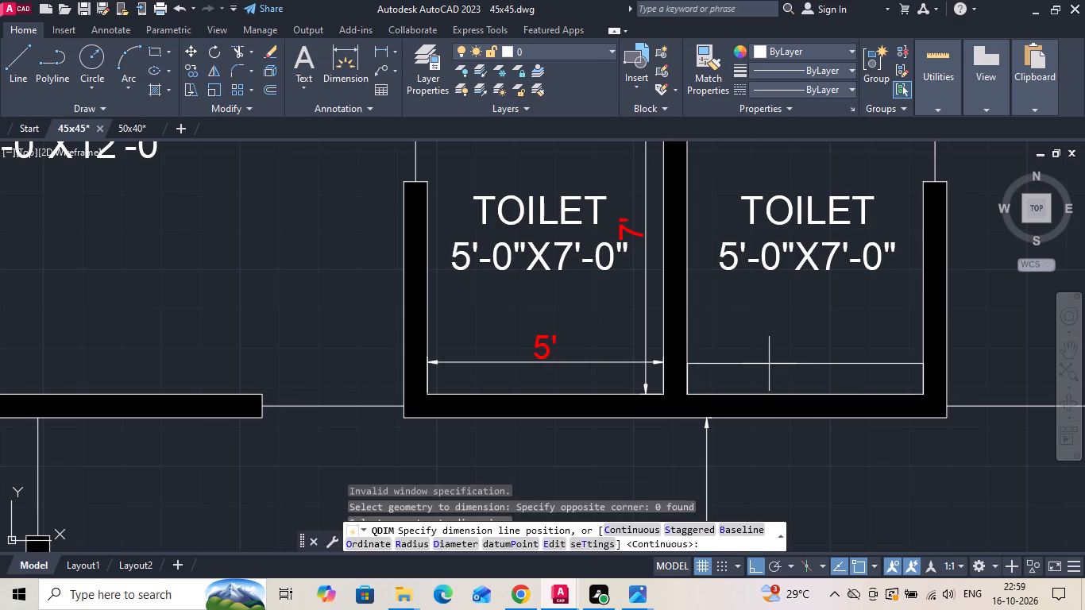
pyautogui.click(767, 363)
# Add a quick dimension for the right central toilet's length, placed just inside the shared wall.
pyautogui.moveTo(834, 325); pyautogui.dragTo(736, 364, button='middle')
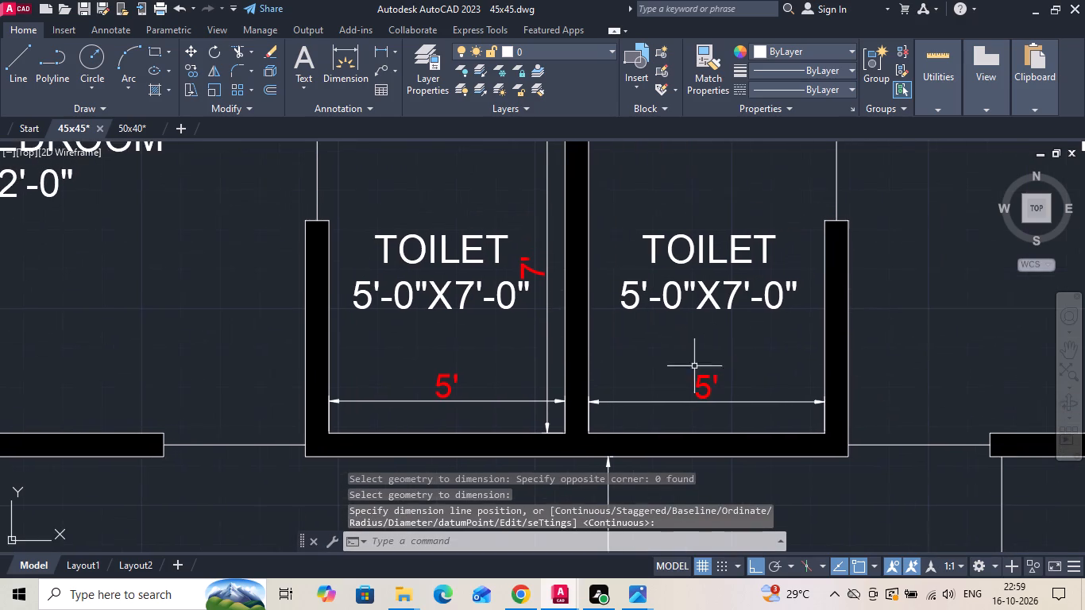
pyautogui.press('space')
pyautogui.click(588, 342)
pyautogui.press('space')
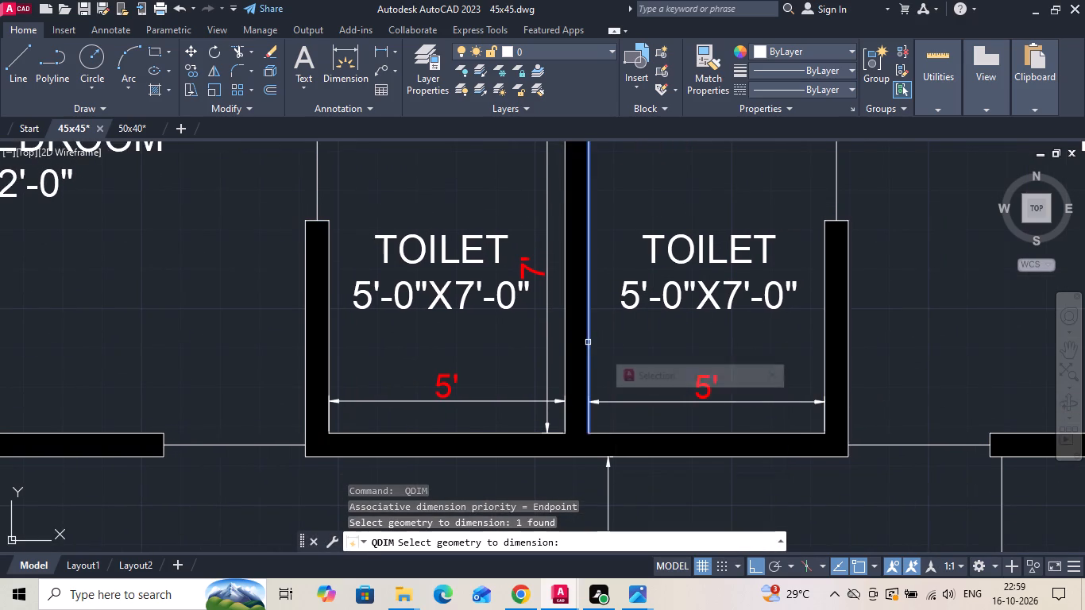
pyautogui.press('space')
pyautogui.click(616, 358)
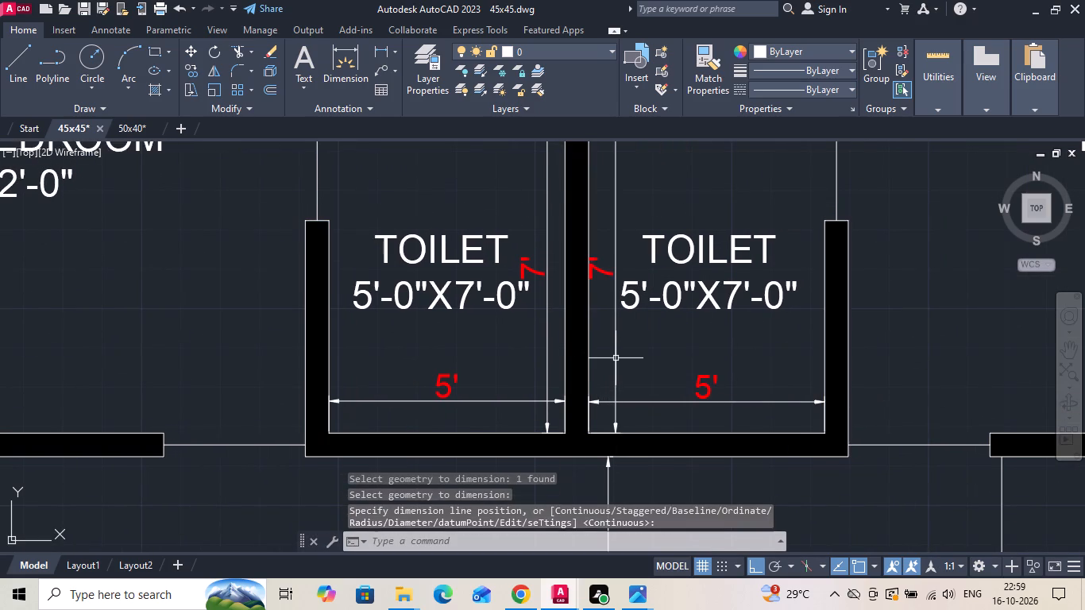
# Shift the right central toilet's length dimension line slightly farther from the shared wall.
pyautogui.press('Escape')
pyautogui.click(616, 360)
pyautogui.scroll(1, 623, 420)
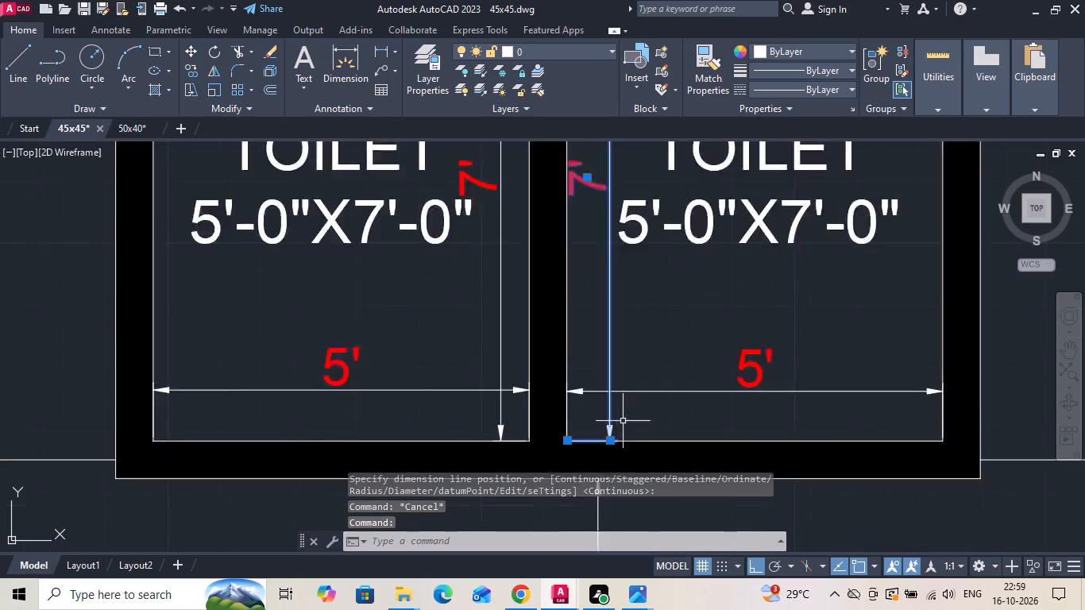
pyautogui.scroll(1, 623, 422)
pyautogui.click(604, 450)
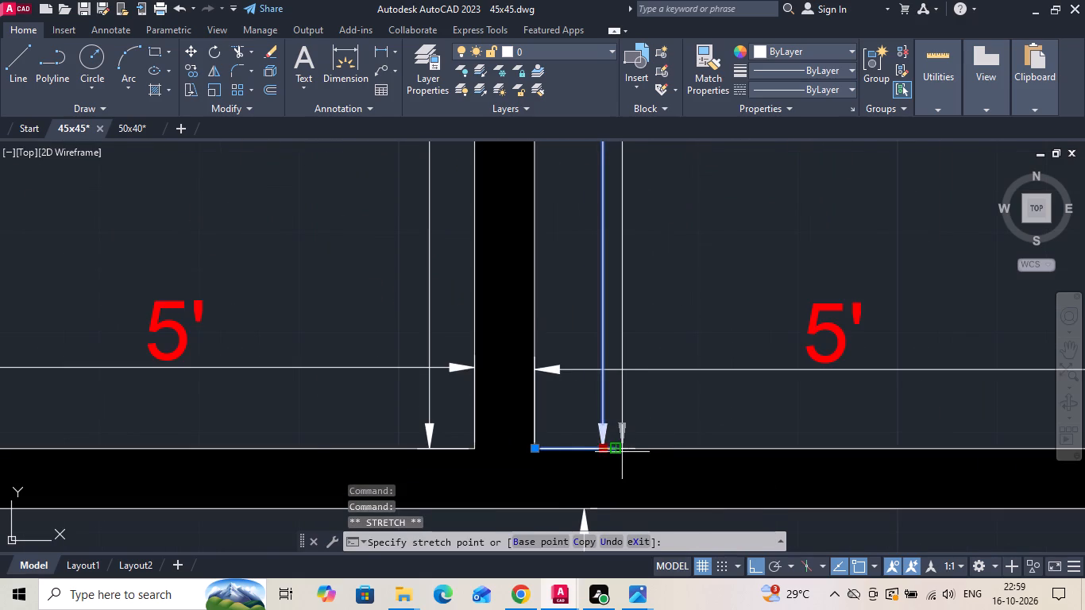
pyautogui.scroll(1, 622, 452)
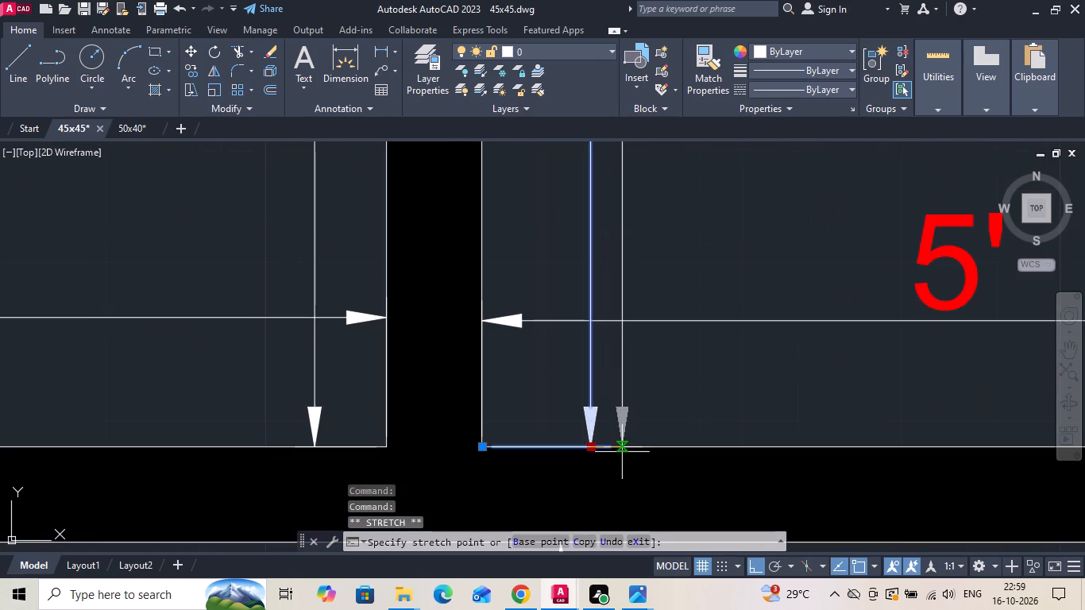
pyautogui.click(622, 452)
pyautogui.scroll(-2, 622, 452)
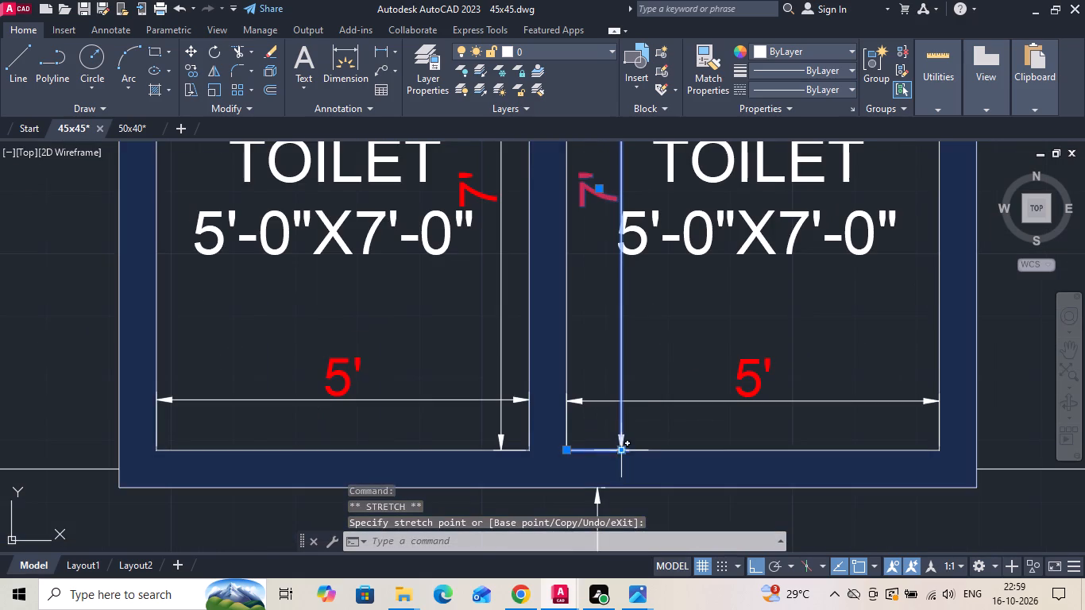
pyautogui.scroll(2, 629, 485)
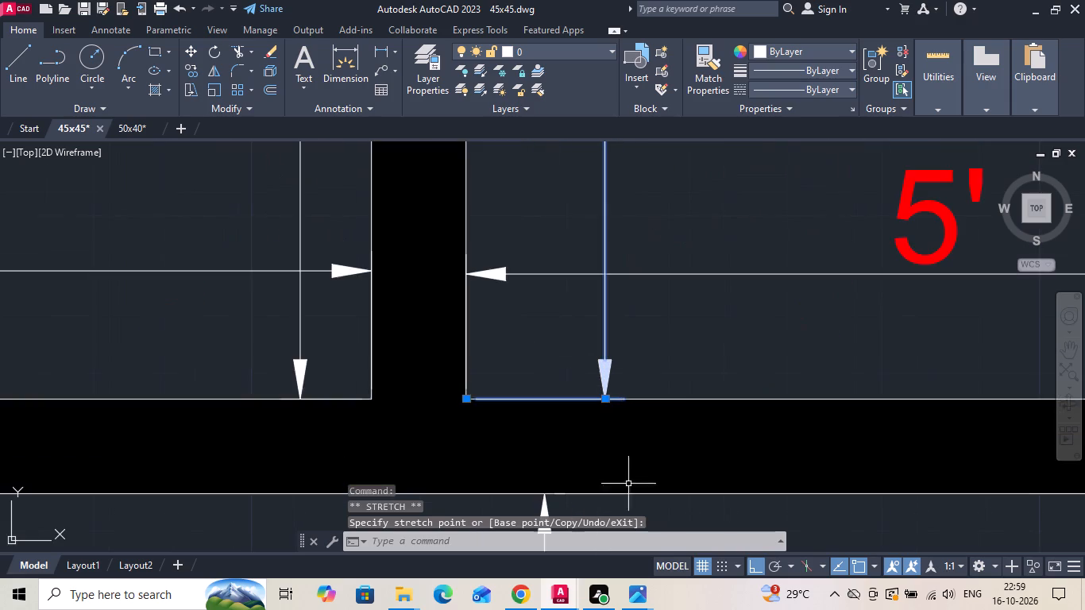
pyautogui.scroll(1, 614, 424)
pyautogui.click(598, 387)
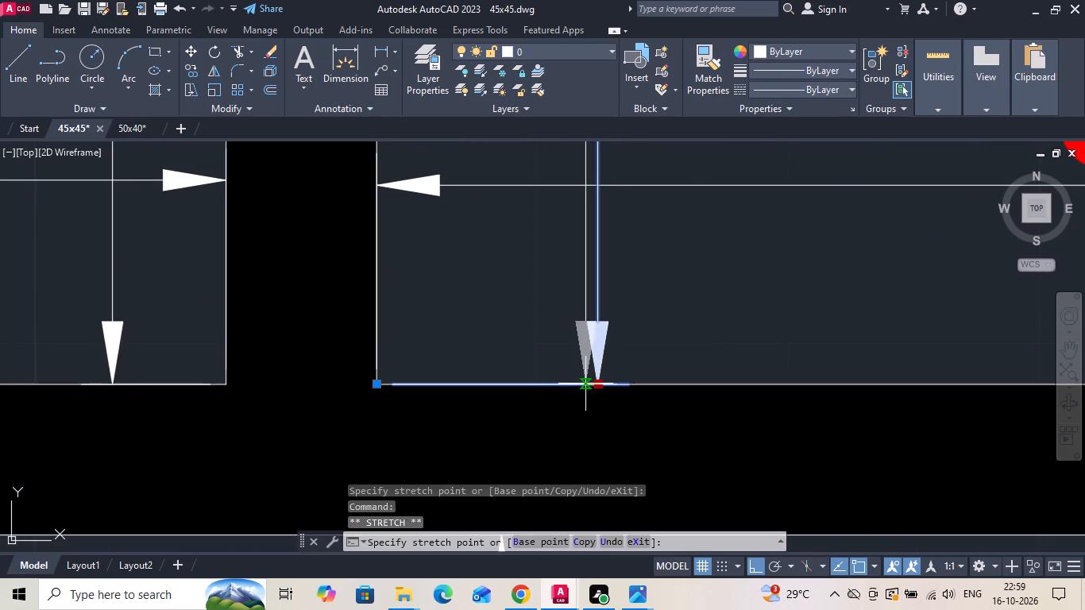
pyautogui.click(575, 384)
pyautogui.scroll(-4, 639, 416)
pyautogui.press('Escape')
# Shift the left central toilet's length dimension line slightly closer to the shared wall.
pyautogui.scroll(1, 517, 388)
pyautogui.click(572, 342)
pyautogui.click(562, 338)
pyautogui.scroll(2, 584, 442)
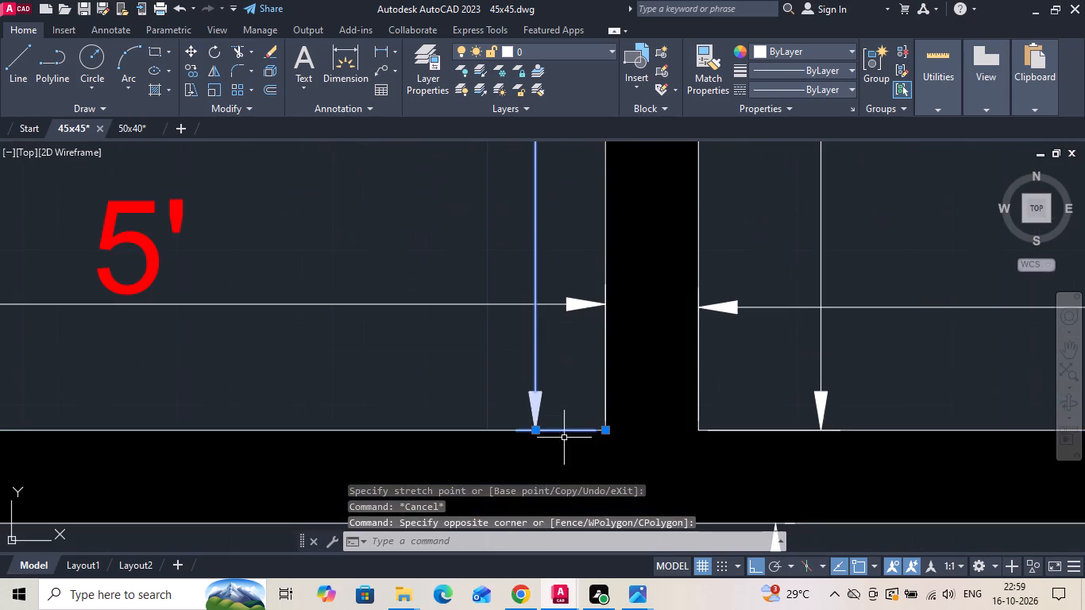
pyautogui.click(535, 429)
pyautogui.click(552, 433)
pyautogui.press('Escape')
pyautogui.scroll(-2, 546, 435)
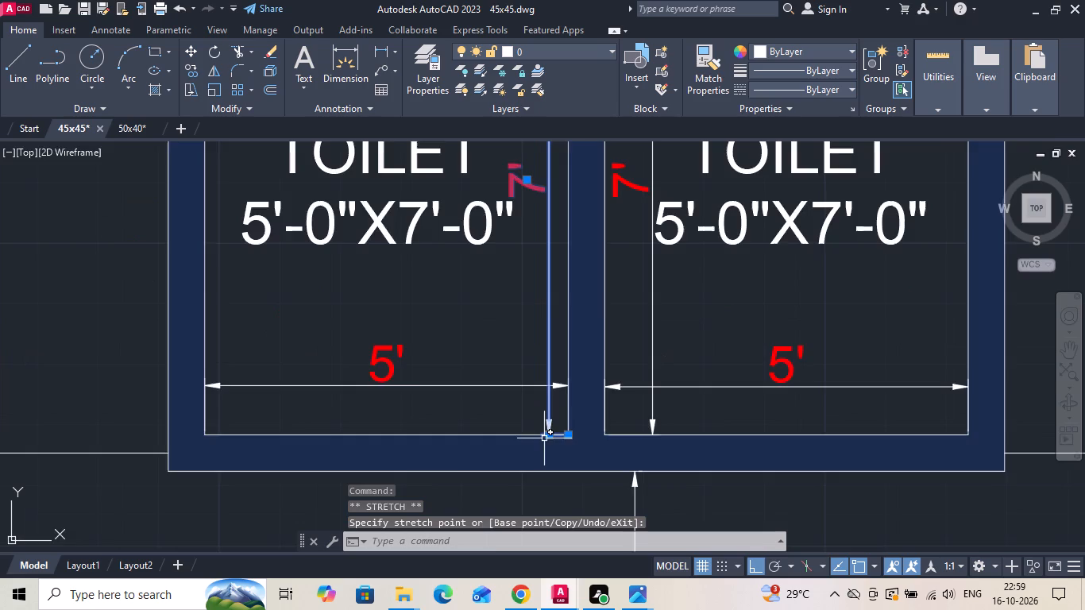
pyautogui.scroll(-2, 544, 438)
pyautogui.press('Escape')
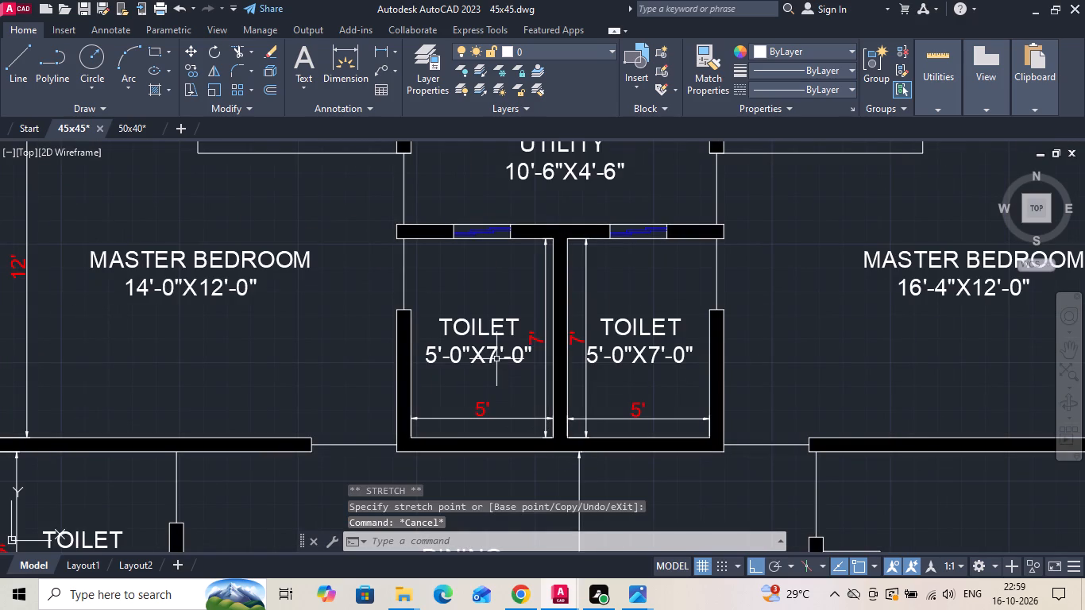
pyautogui.click(496, 359)
pyautogui.press('Escape')
pyautogui.scroll(-2, 481, 344)
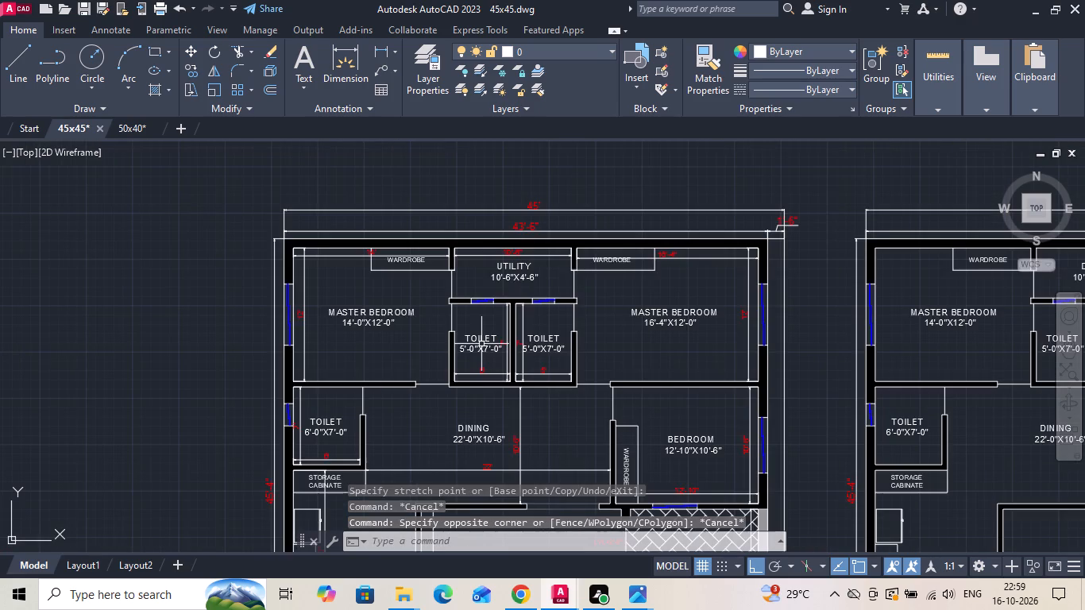
pyautogui.press('Escape')
# Add a vertical linear dimension for the utility room's depth, between its top and bottom walls near the right wall.
pyautogui.scroll(2, 548, 288)
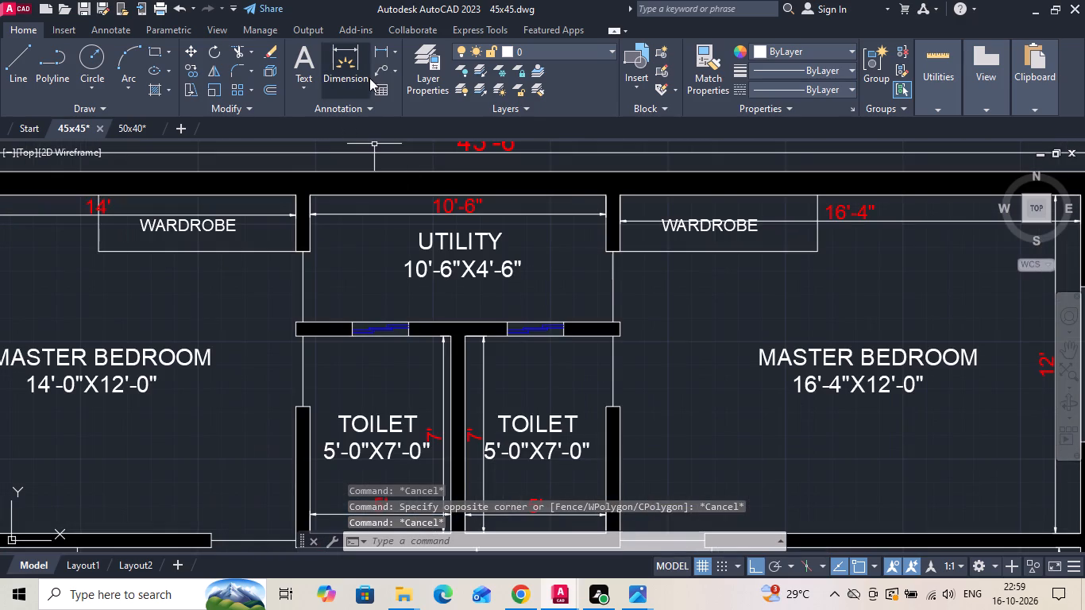
pyautogui.click(381, 46)
pyautogui.scroll(1, 569, 228)
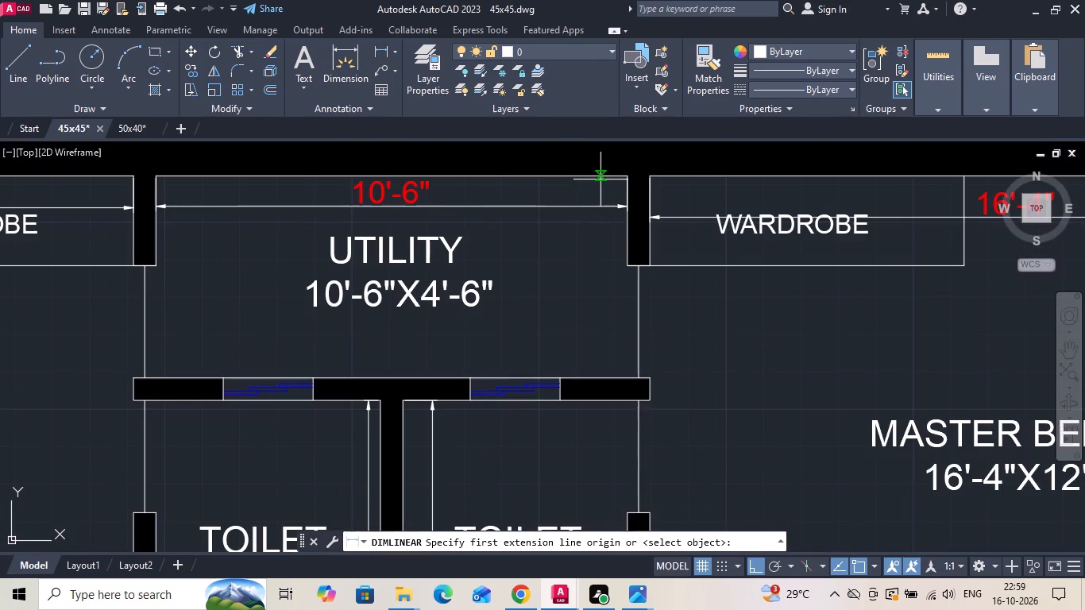
pyautogui.click(600, 180)
pyautogui.click(604, 380)
pyautogui.click(612, 381)
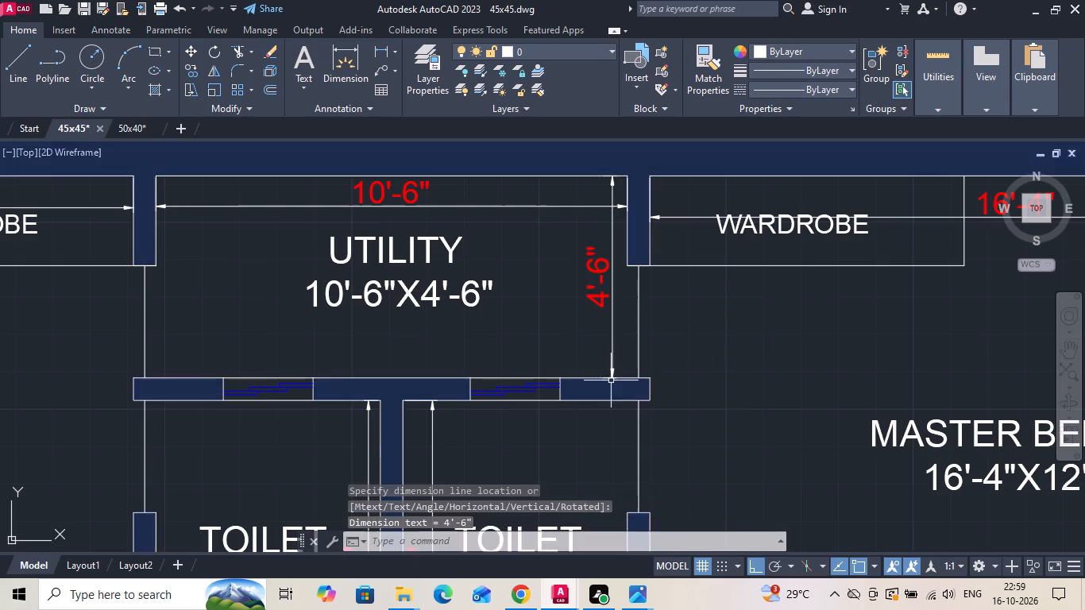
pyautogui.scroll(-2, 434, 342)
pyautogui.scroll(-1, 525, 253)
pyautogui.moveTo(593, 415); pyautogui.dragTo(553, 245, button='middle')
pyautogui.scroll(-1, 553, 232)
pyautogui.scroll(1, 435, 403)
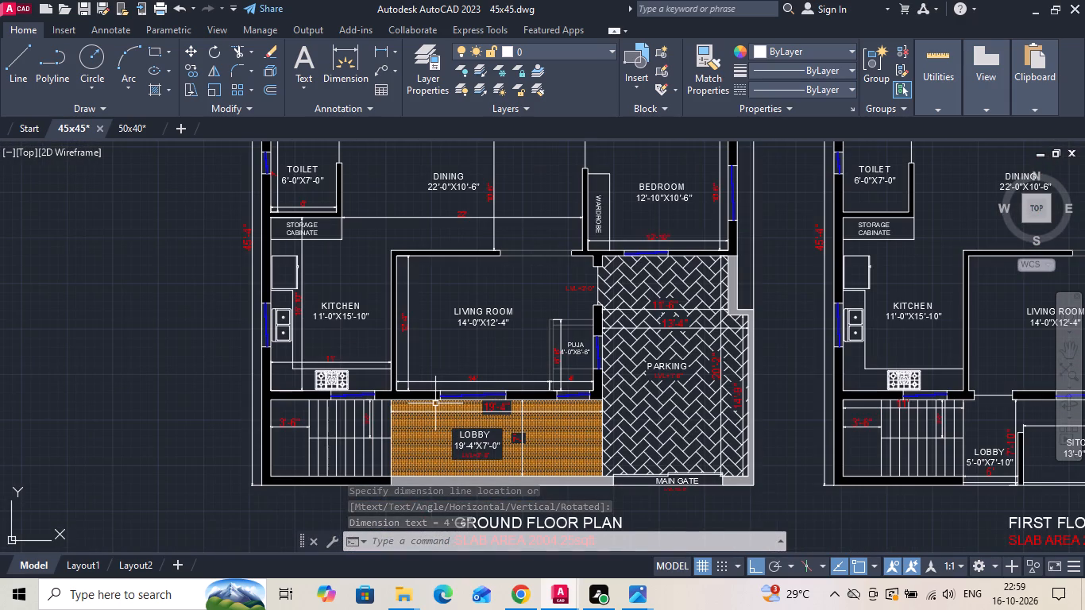
# Add a quick dimension for the first-floor kitchen's width from its bottom wall, placed just above the stove.
pyautogui.scroll(-1, 264, 409)
pyautogui.scroll(1, 674, 365)
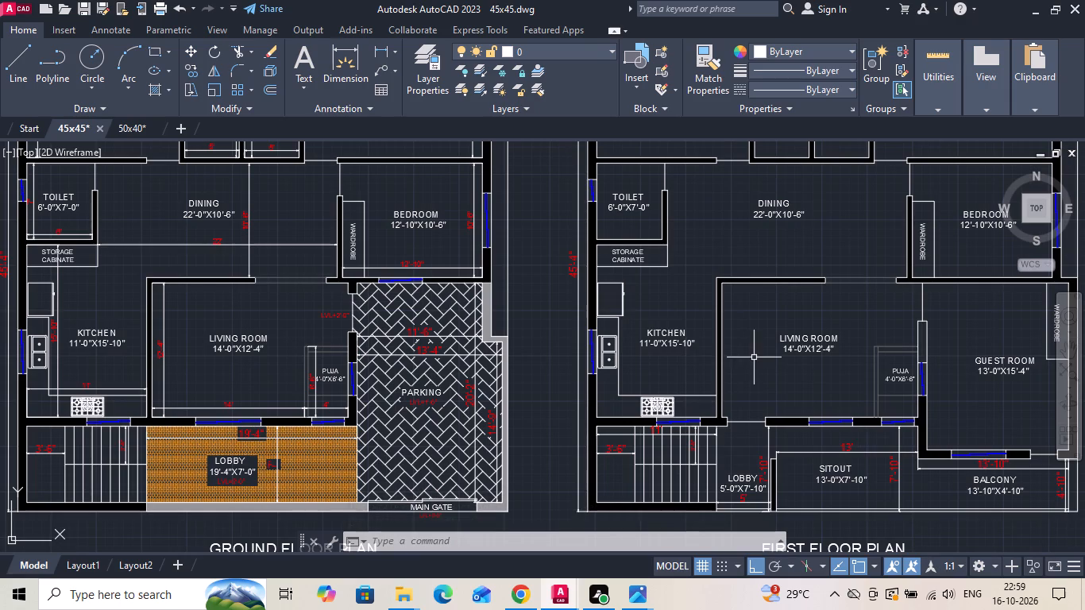
pyautogui.press('Escape')
pyautogui.write('QDIM')
pyautogui.press('space')
pyautogui.scroll(2, 666, 415)
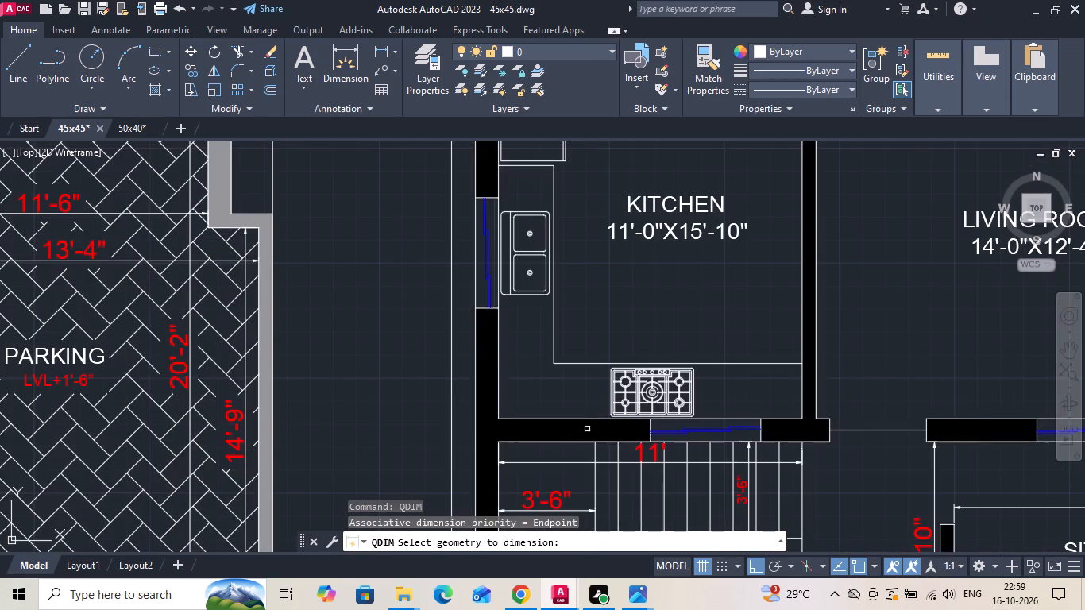
pyautogui.click(578, 419)
pyautogui.press('space')
pyautogui.press('space')
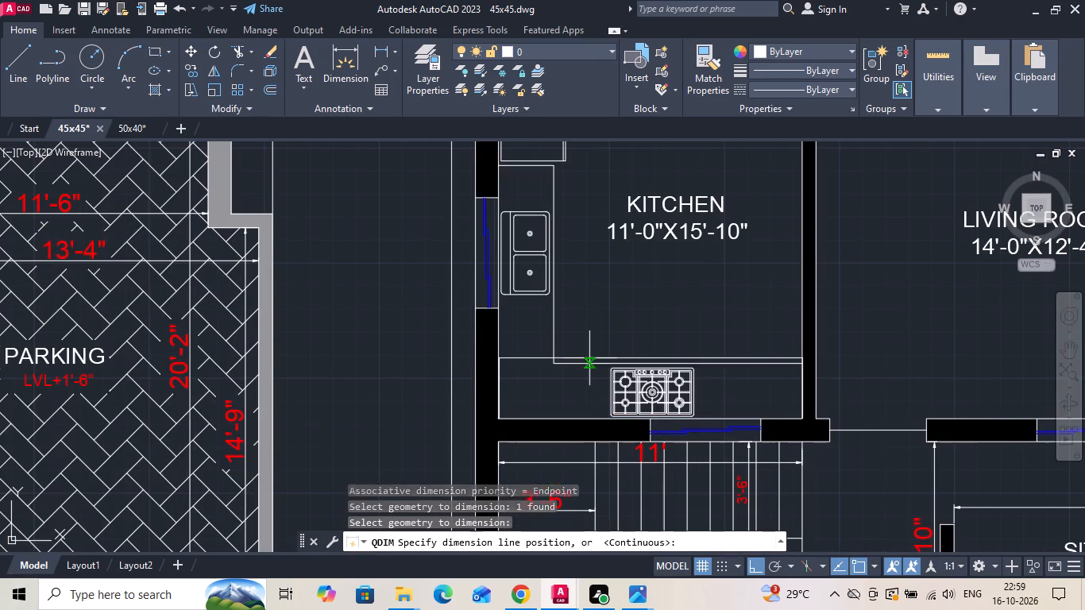
pyautogui.click(593, 349)
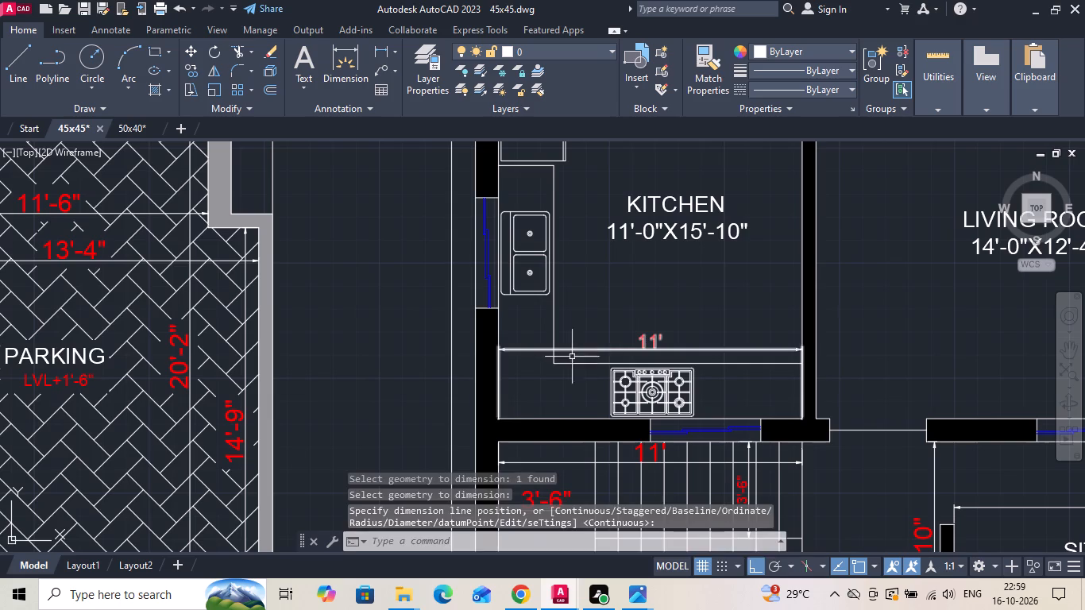
# Add a quick dimension for the first-floor kitchen's depth from its left wall, placed just past the counter edge.
pyautogui.press('space')
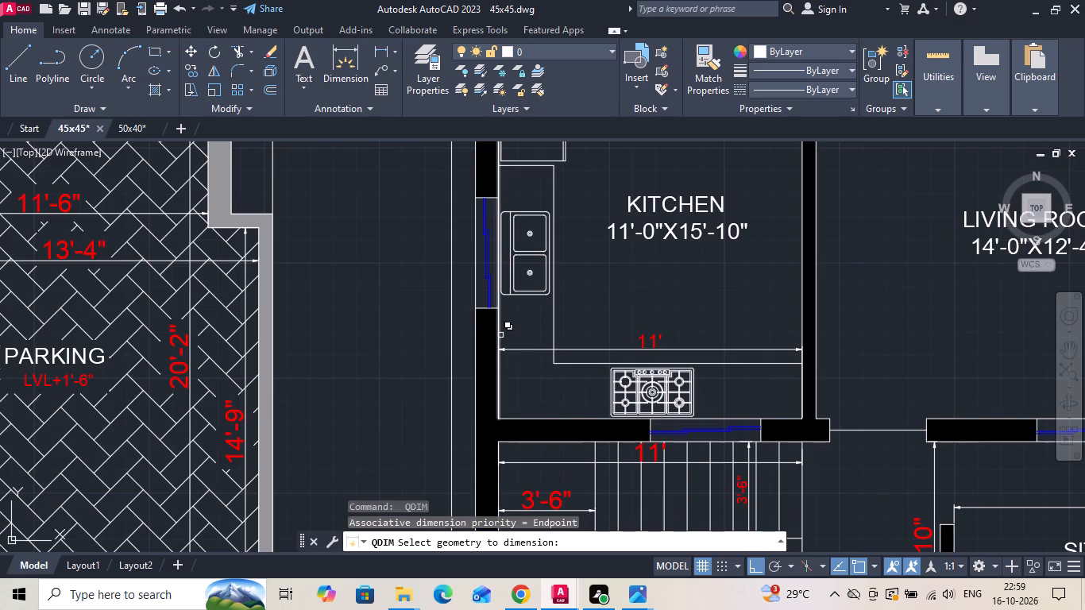
pyautogui.click(500, 335)
pyautogui.press('space')
pyautogui.press('space')
pyautogui.scroll(-1, 582, 321)
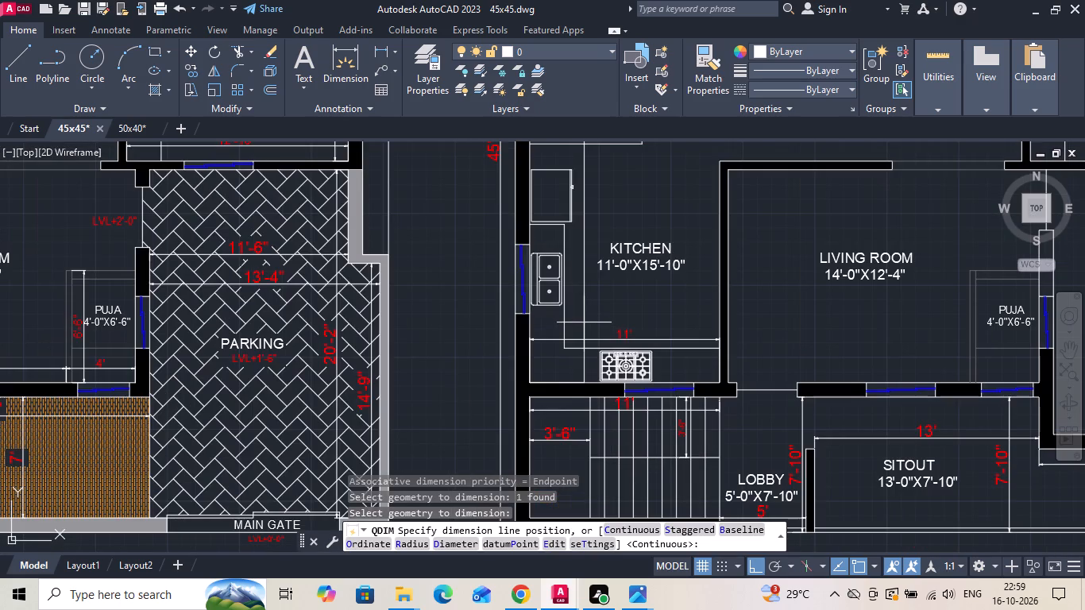
pyautogui.click(584, 322)
# Add a vertical linear dimension for the first-floor living room's depth, placed just inside its left wall.
pyautogui.moveTo(582, 320); pyautogui.dragTo(553, 399, button='middle')
pyautogui.scroll(-1, 544, 257)
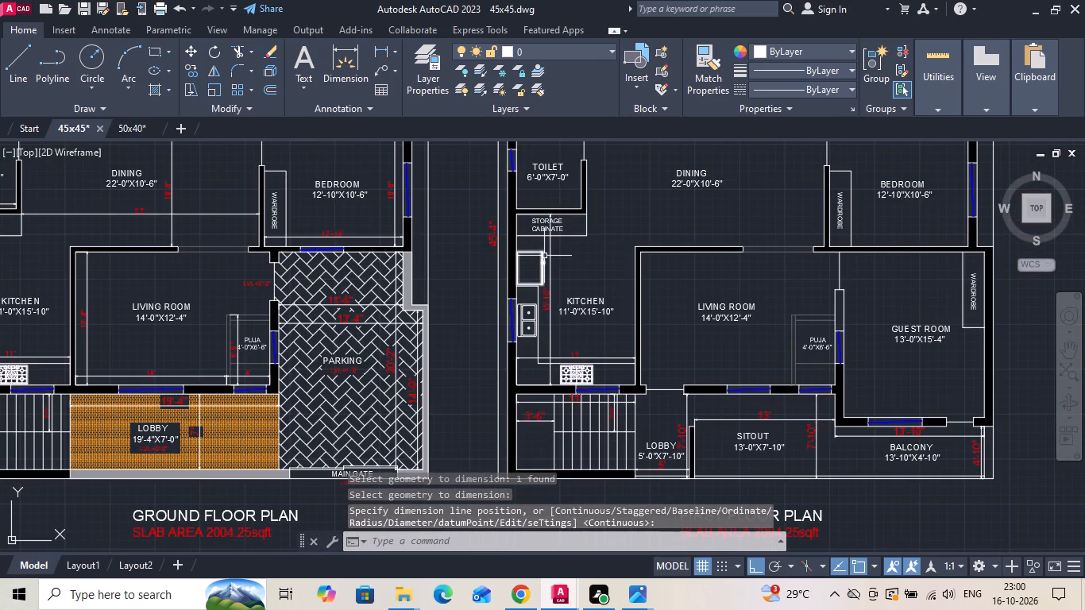
pyautogui.scroll(1, 713, 339)
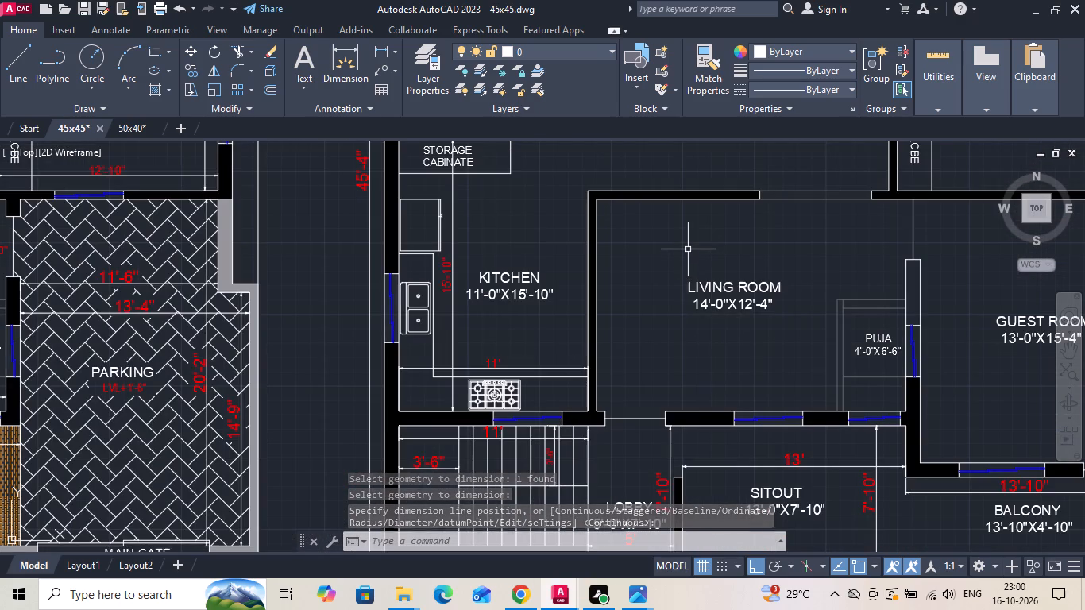
pyautogui.press('Escape')
pyautogui.click(384, 48)
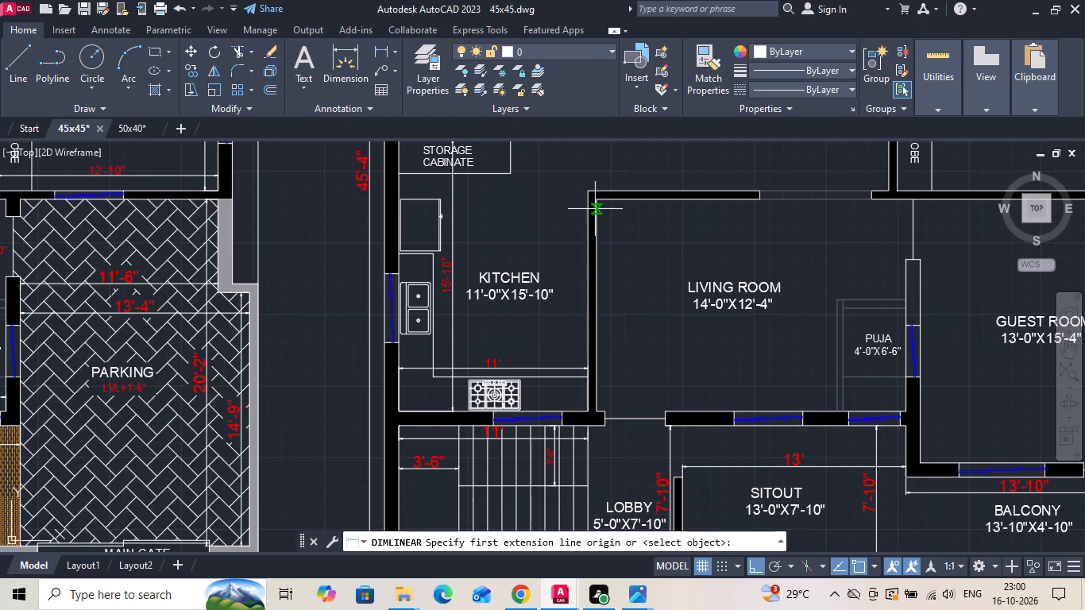
pyautogui.click(595, 204)
pyautogui.scroll(2, 585, 410)
pyautogui.click(609, 411)
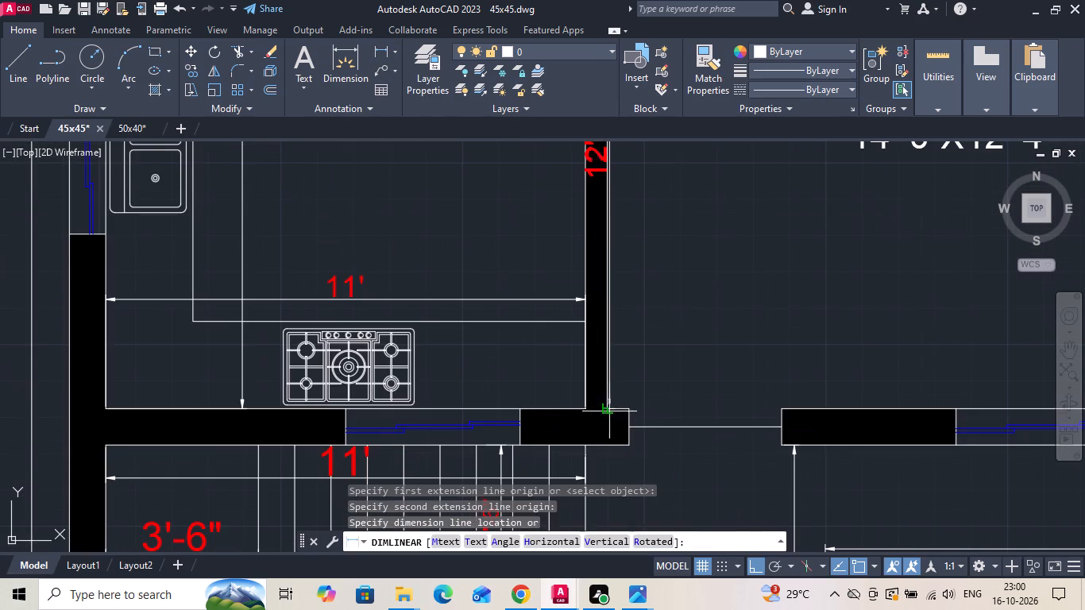
pyautogui.scroll(-1, 617, 412)
pyautogui.click(631, 373)
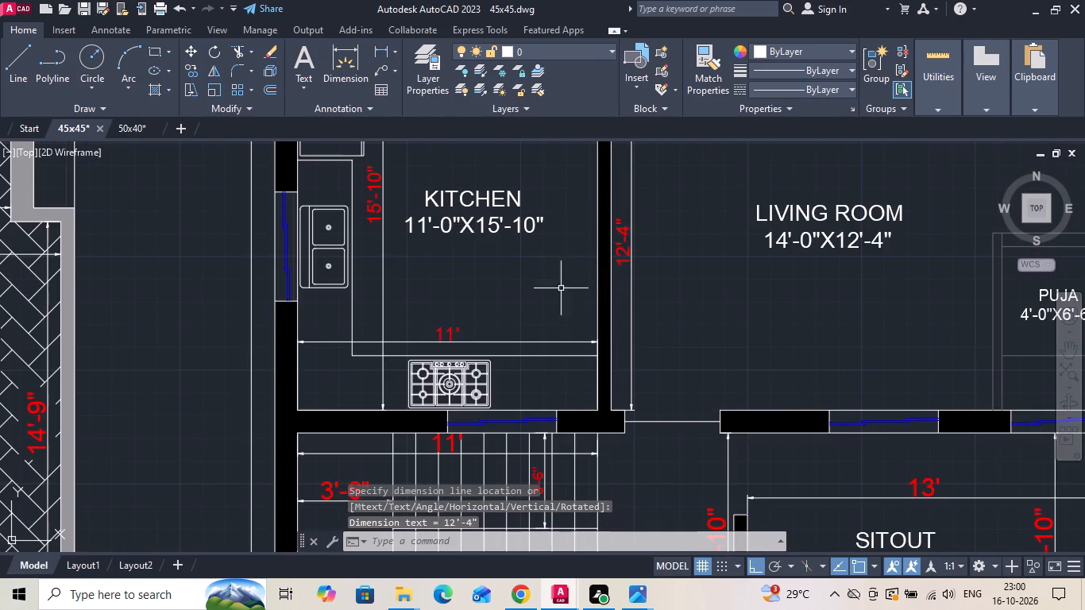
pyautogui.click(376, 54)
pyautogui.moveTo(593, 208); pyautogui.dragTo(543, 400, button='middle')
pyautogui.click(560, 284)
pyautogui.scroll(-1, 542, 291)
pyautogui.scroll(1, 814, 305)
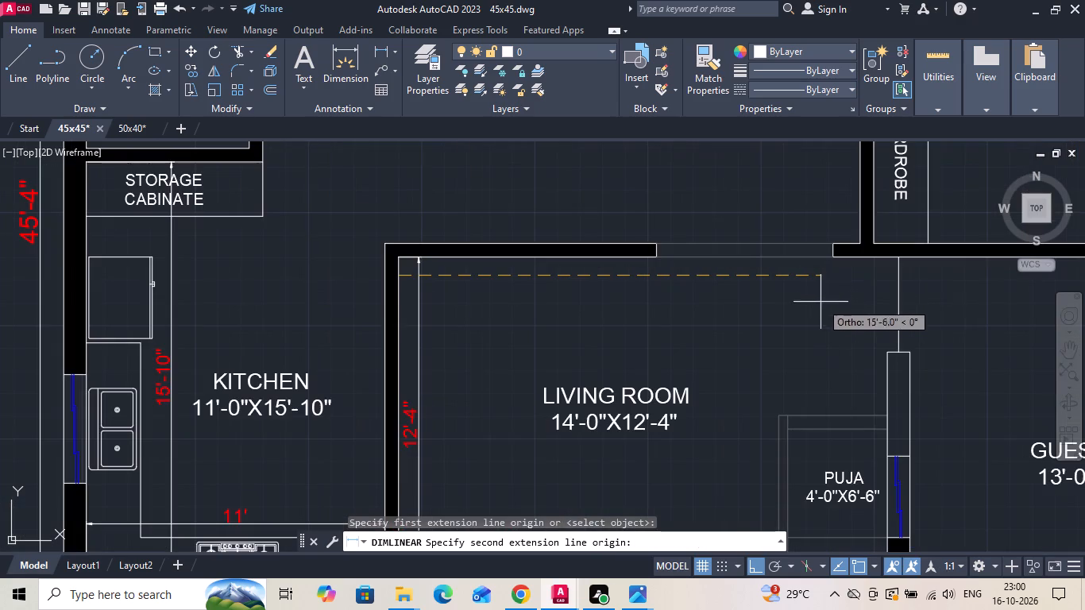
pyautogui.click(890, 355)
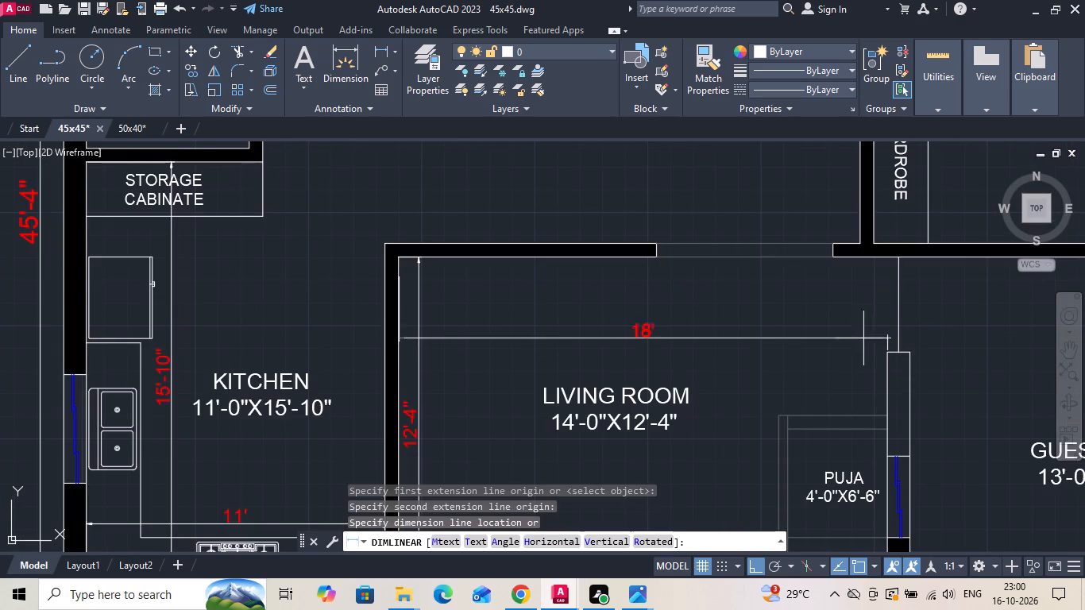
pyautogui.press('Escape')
# Add a horizontal linear dimension for the first-floor living room's width, from the puja's outer edge to the left wall, just above the bottom wall.
pyautogui.scroll(-1, 643, 263)
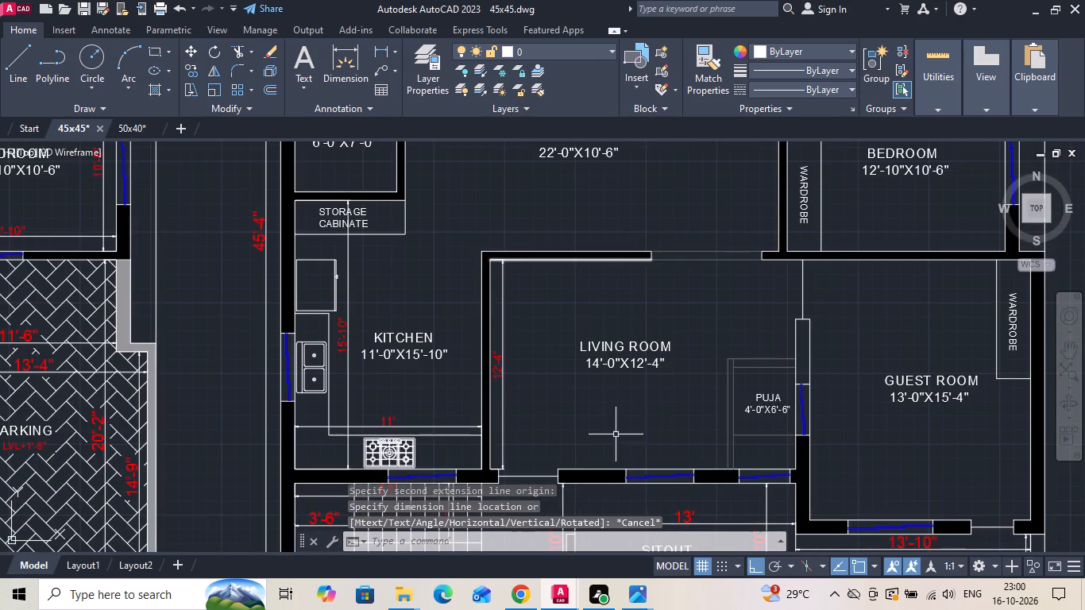
pyautogui.moveTo(604, 449); pyautogui.dragTo(595, 357, button='middle')
pyautogui.scroll(1, 712, 378)
pyautogui.press('space')
pyautogui.click(722, 380)
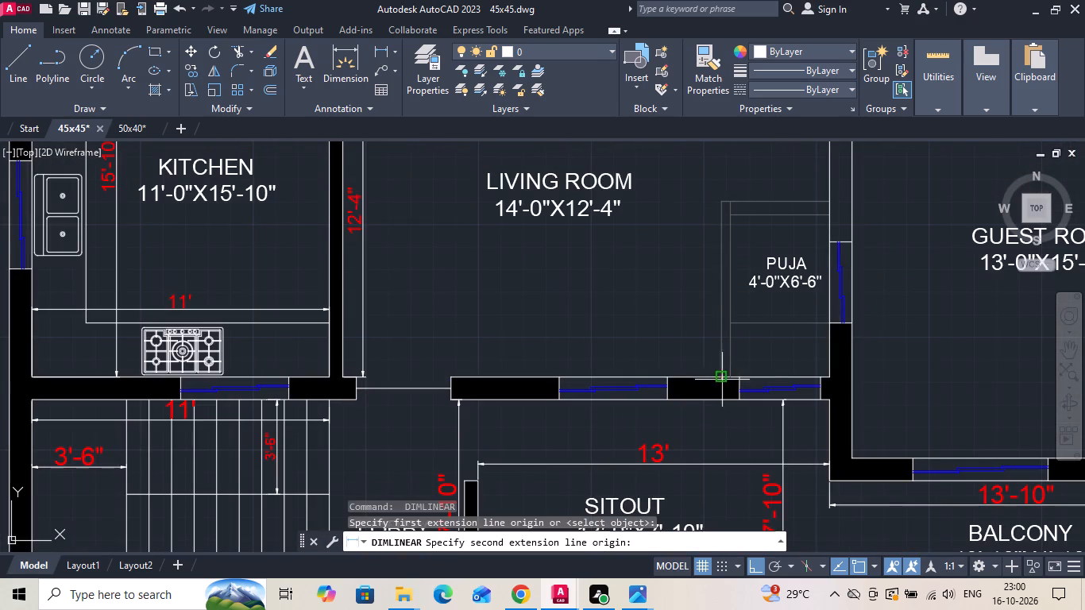
pyautogui.click(340, 380)
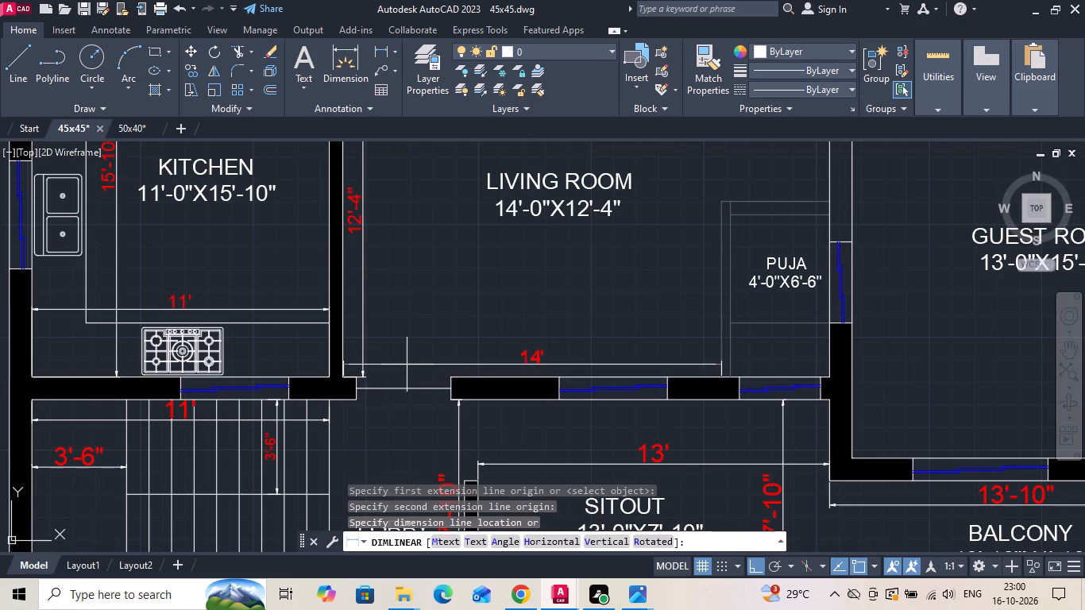
pyautogui.click(415, 361)
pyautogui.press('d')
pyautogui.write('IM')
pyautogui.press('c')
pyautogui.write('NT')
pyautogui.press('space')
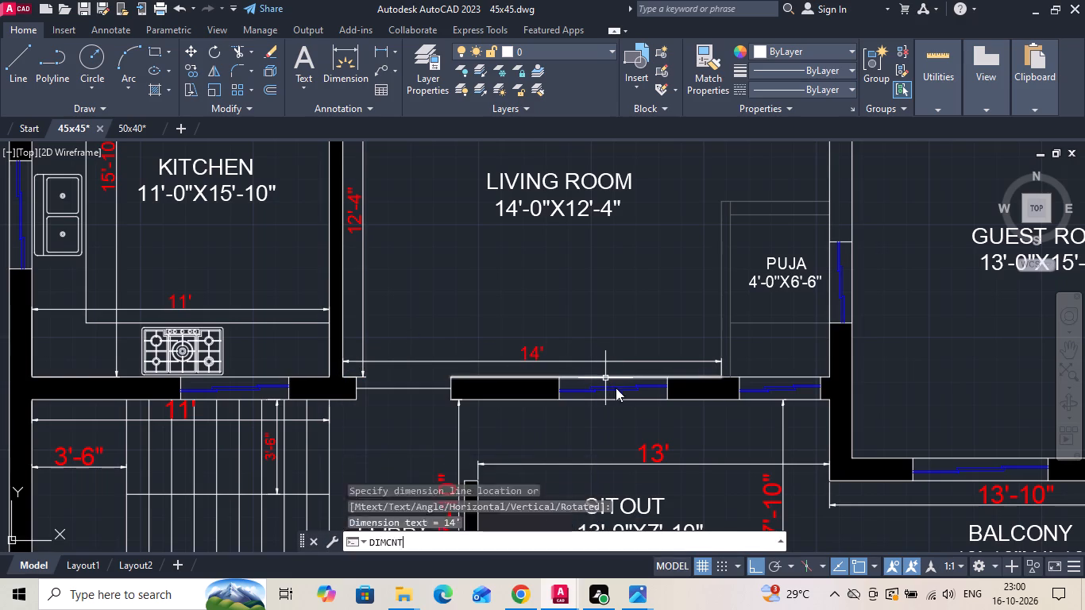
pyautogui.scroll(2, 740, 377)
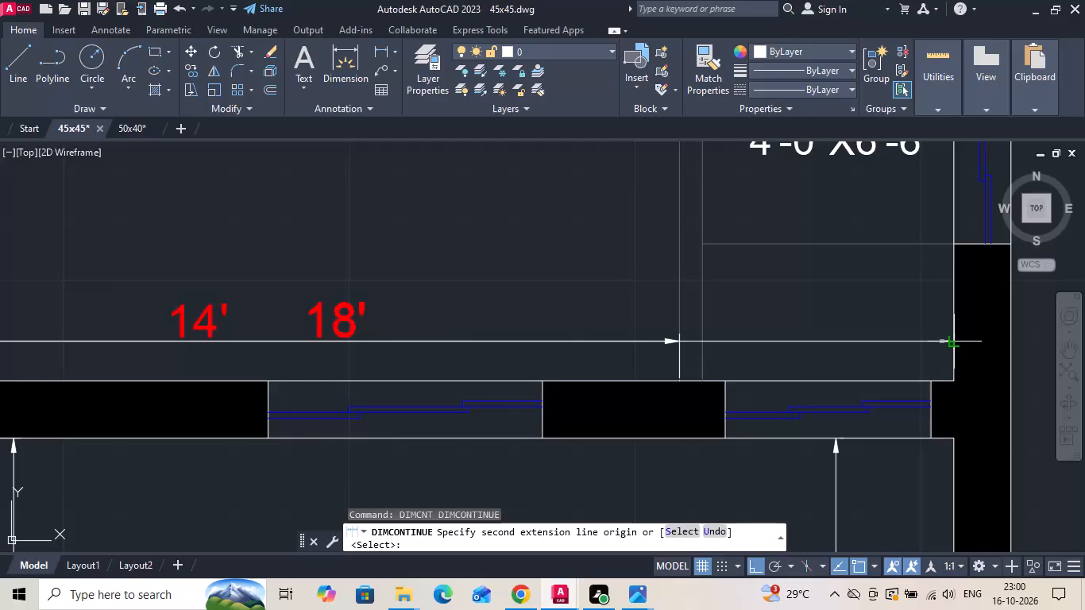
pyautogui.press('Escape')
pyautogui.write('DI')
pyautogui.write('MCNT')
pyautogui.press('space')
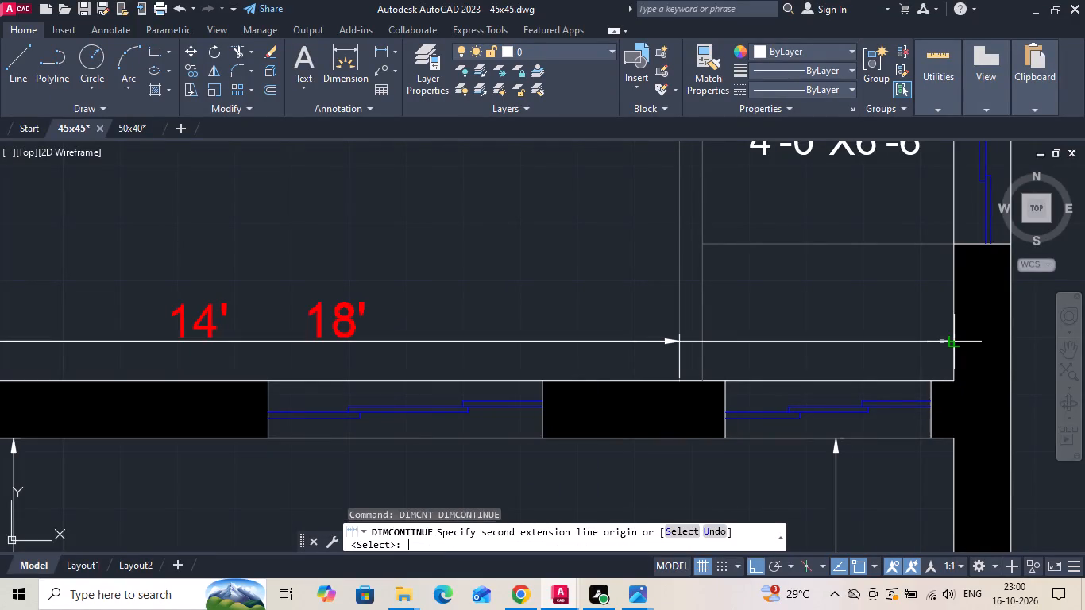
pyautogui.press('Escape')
# Add a horizontal linear dimension for the first-floor puja's width, aligned with the living room's width dimension.
pyautogui.click(388, 50)
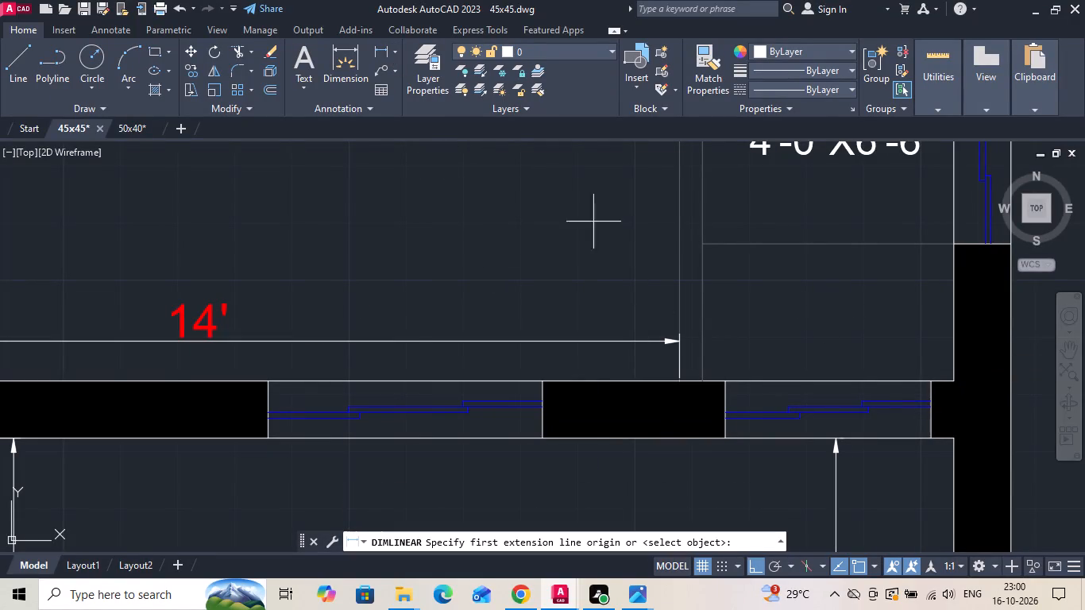
pyautogui.click(954, 382)
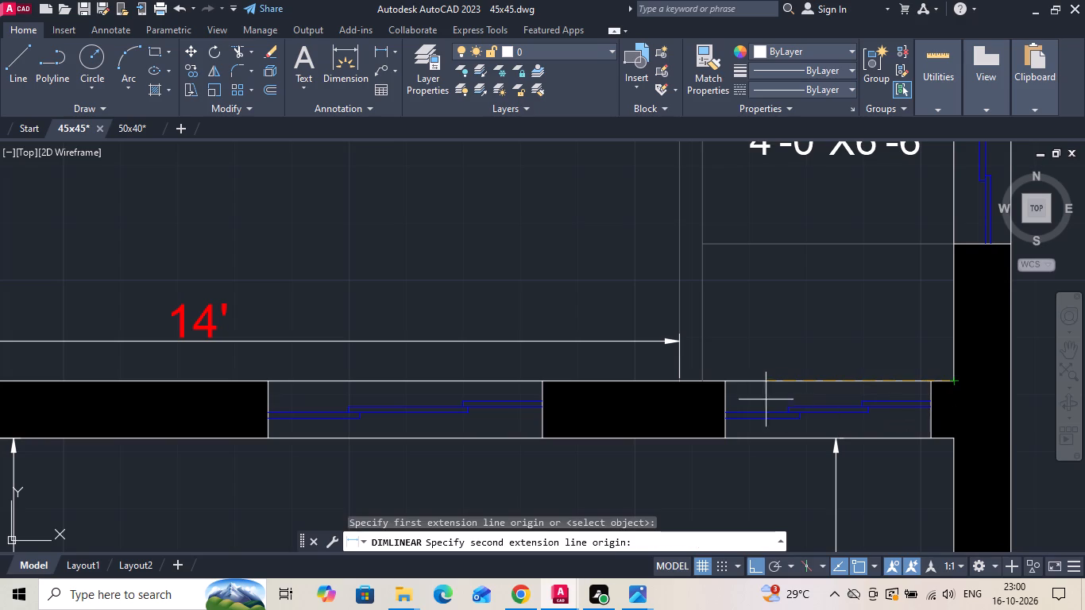
pyautogui.click(683, 384)
pyautogui.click(678, 341)
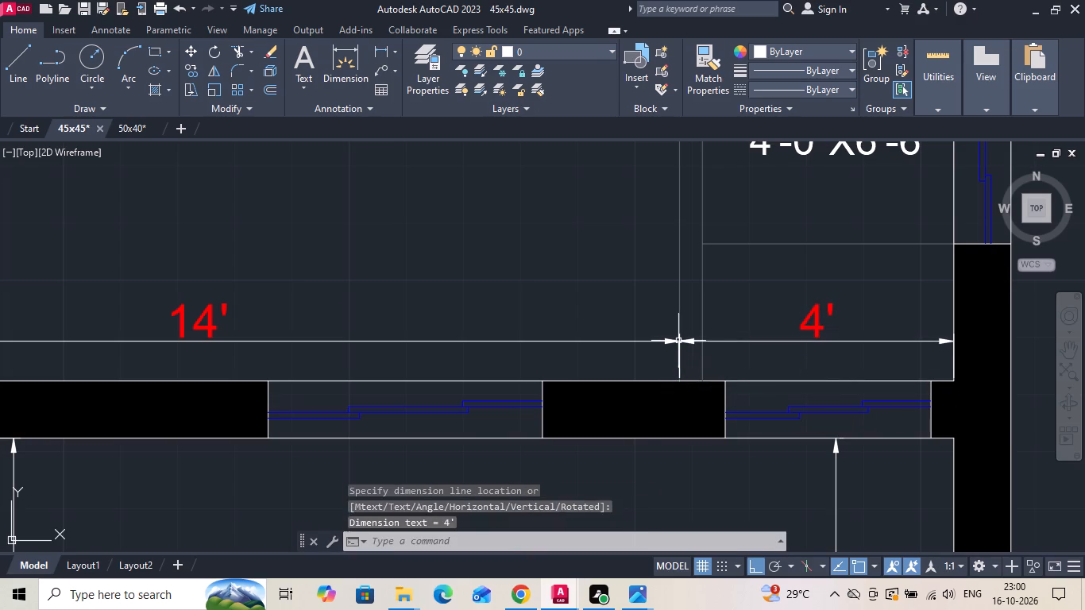
pyautogui.press('Escape')
# Add a vertical linear dimension for the first-floor puja's depth, placed just inside its left edge.
pyautogui.click(382, 47)
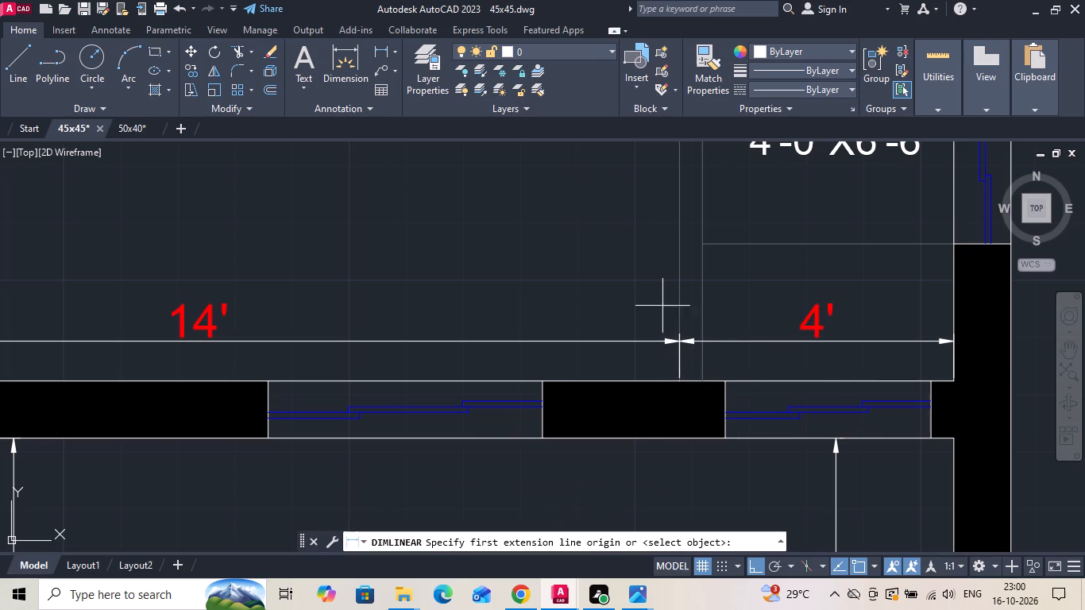
pyautogui.click(698, 377)
pyautogui.scroll(-1, 693, 392)
pyautogui.moveTo(705, 245); pyautogui.dragTo(686, 328, button='middle')
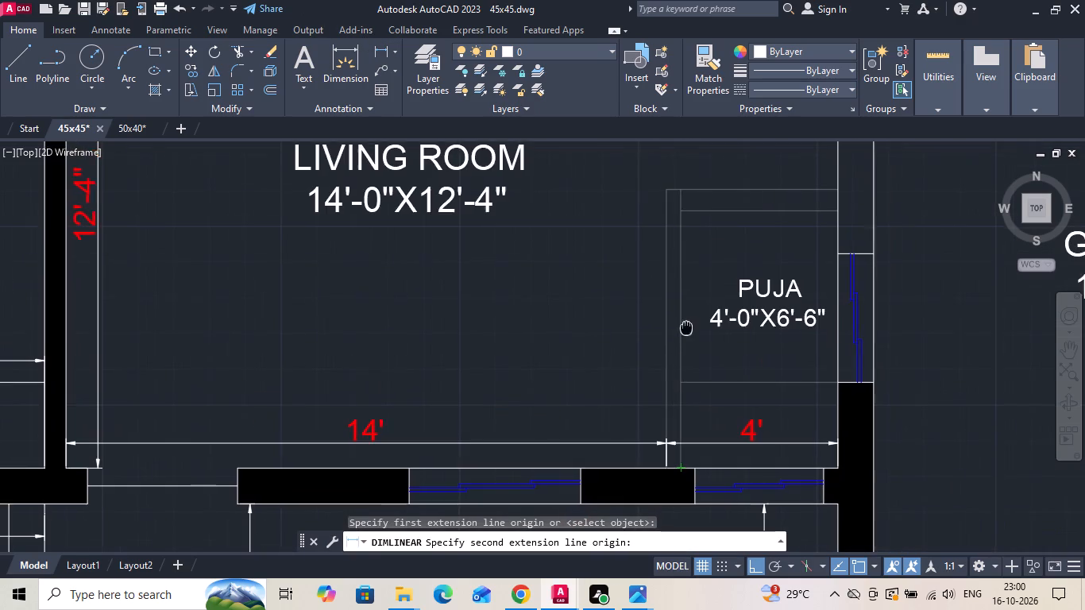
pyautogui.moveTo(686, 328); pyautogui.dragTo(685, 329, button='middle')
pyautogui.click(680, 194)
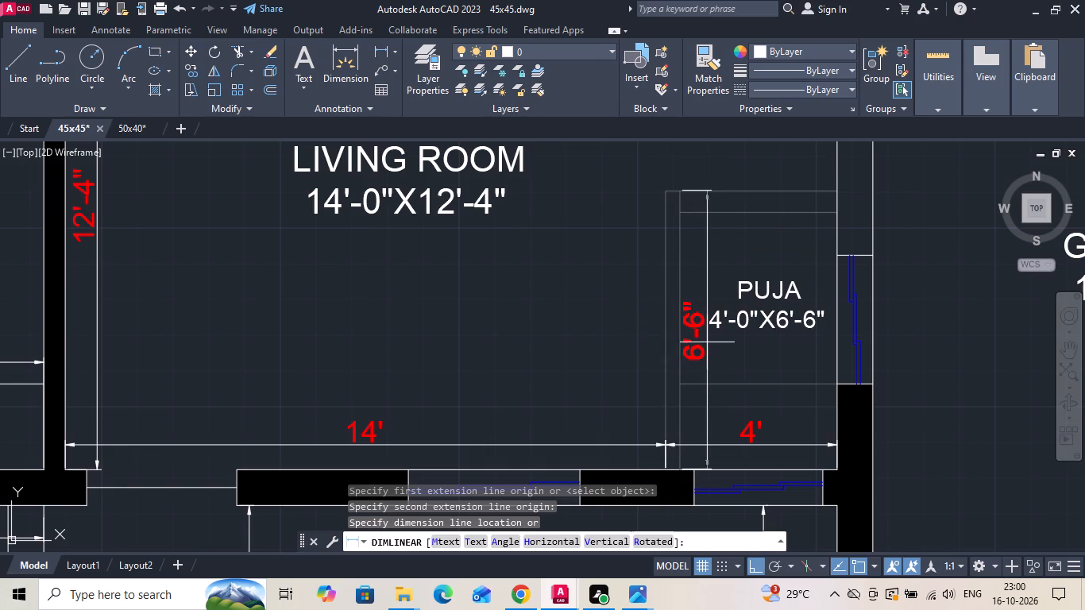
pyautogui.click(707, 342)
# Add a horizontal linear dimension for the guest room's width between its side walls, just above the bottom wall.
pyautogui.scroll(-1, 671, 365)
pyautogui.moveTo(671, 280); pyautogui.dragTo(614, 388, button='middle')
pyautogui.scroll(-1, 574, 299)
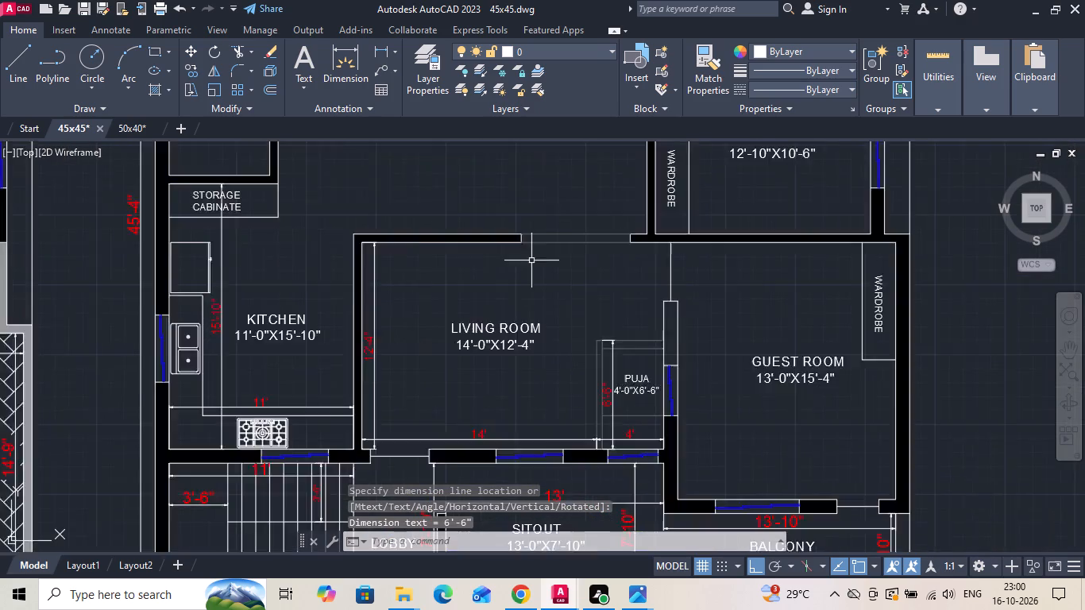
pyautogui.scroll(-1, 524, 254)
pyautogui.scroll(1, 713, 258)
pyautogui.moveTo(662, 294); pyautogui.dragTo(654, 231, button='middle')
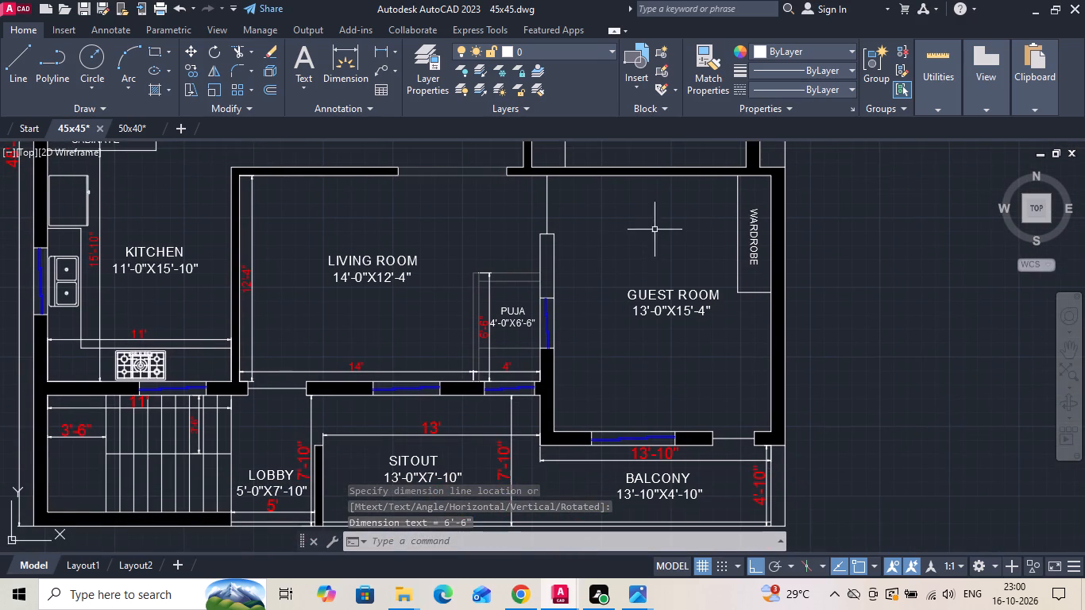
pyautogui.click(380, 48)
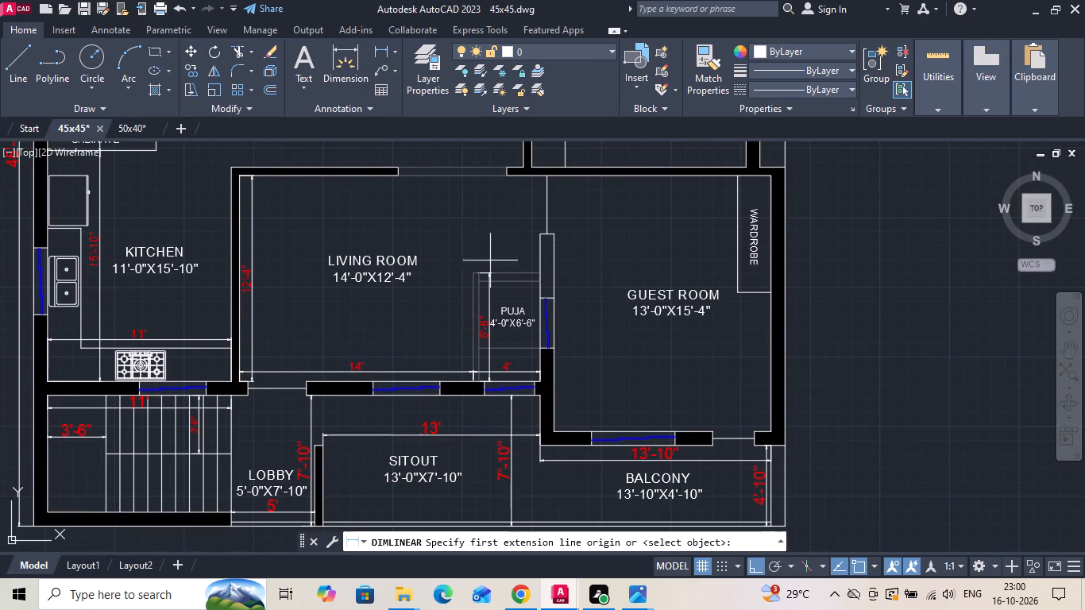
pyautogui.scroll(1, 570, 430)
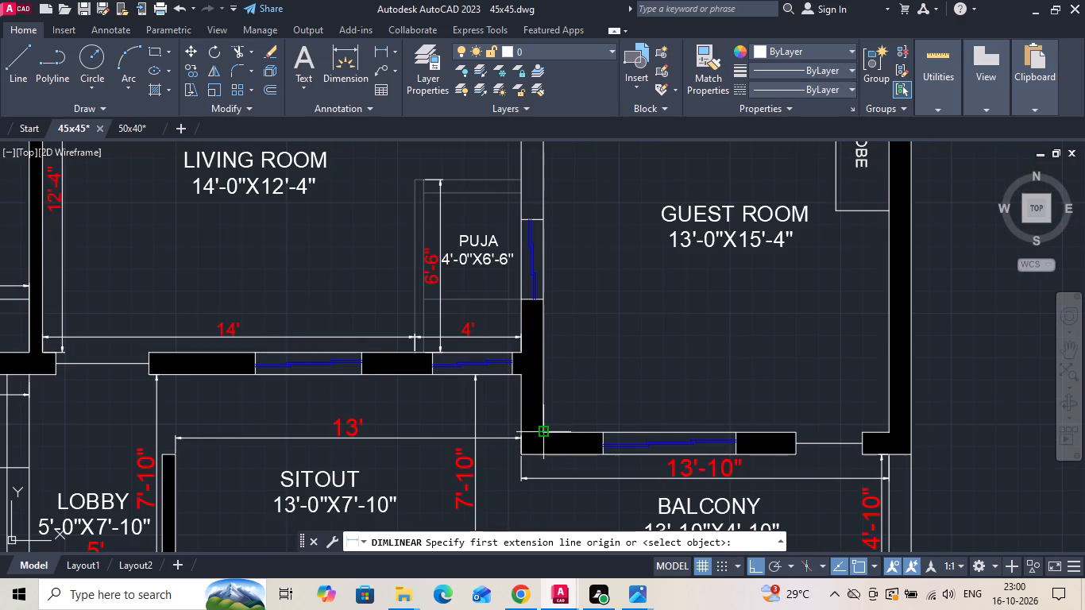
pyautogui.click(545, 430)
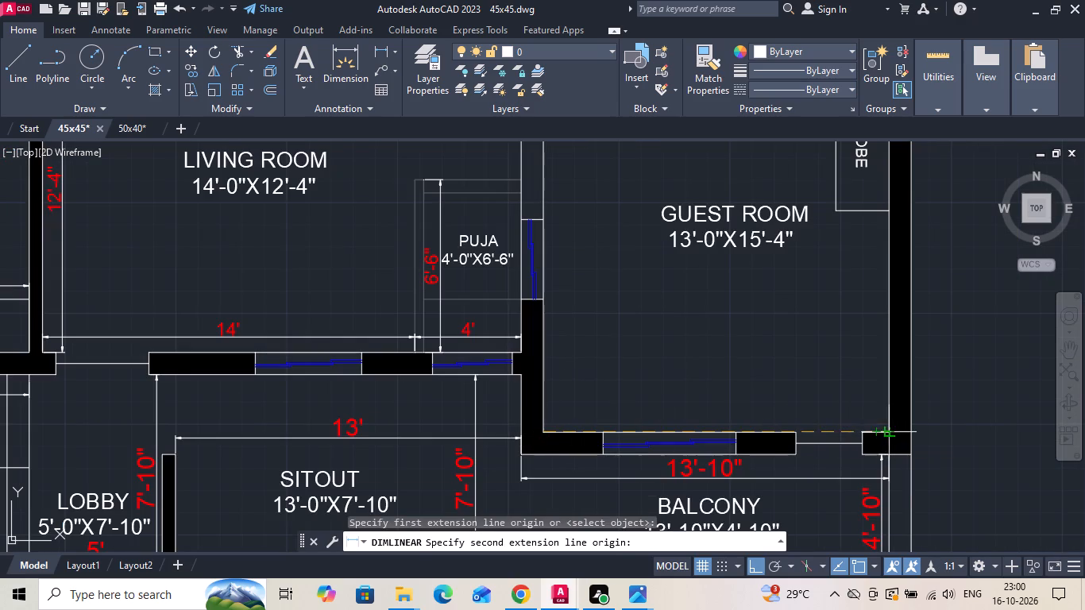
pyautogui.click(887, 432)
pyautogui.click(886, 414)
# Add a vertical linear dimension for the guest room's depth between its bottom and top walls, just inside the left wall.
pyautogui.press('space')
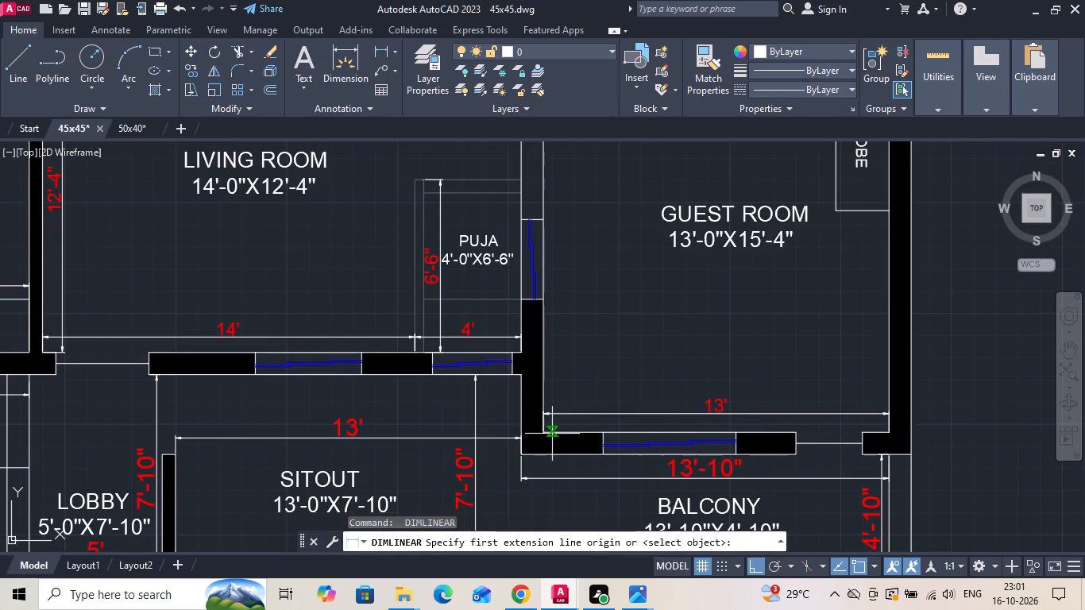
pyautogui.click(548, 434)
pyautogui.moveTo(581, 353); pyautogui.dragTo(562, 422, button='middle')
pyautogui.scroll(-1, 562, 423)
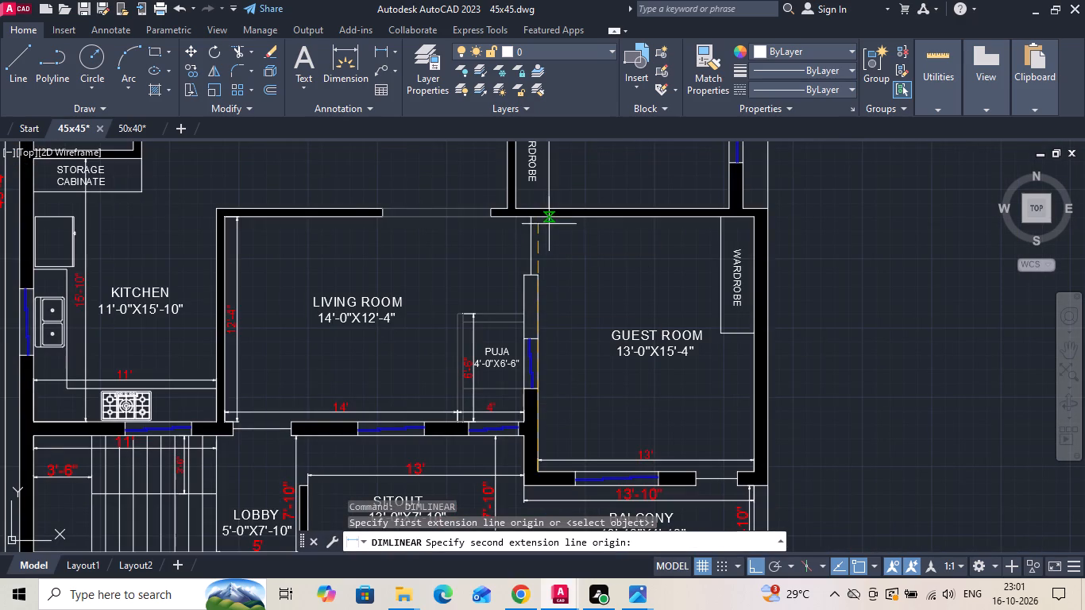
pyautogui.click(535, 216)
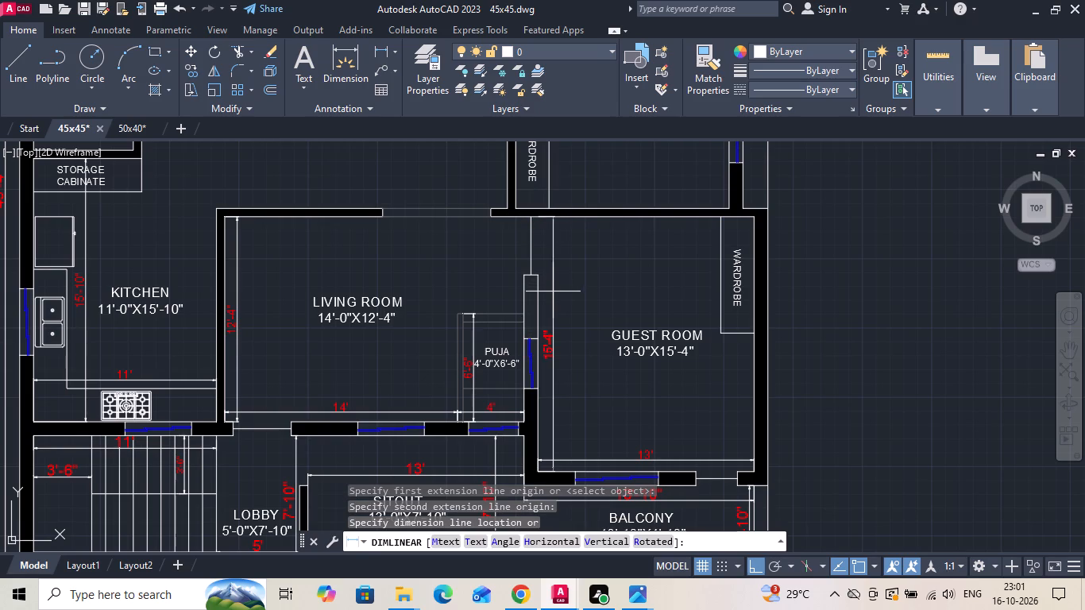
pyautogui.click(553, 291)
# Add a quick dimension for the width of the first-floor bedroom above the guest room, just above its bottom wall.
pyautogui.moveTo(572, 275); pyautogui.dragTo(584, 408, button='middle')
pyautogui.scroll(1, 697, 315)
pyautogui.scroll(-1, 657, 384)
pyautogui.press('Escape')
pyautogui.write('QDIM')
pyautogui.press('space')
pyautogui.click(642, 365)
pyautogui.press('space')
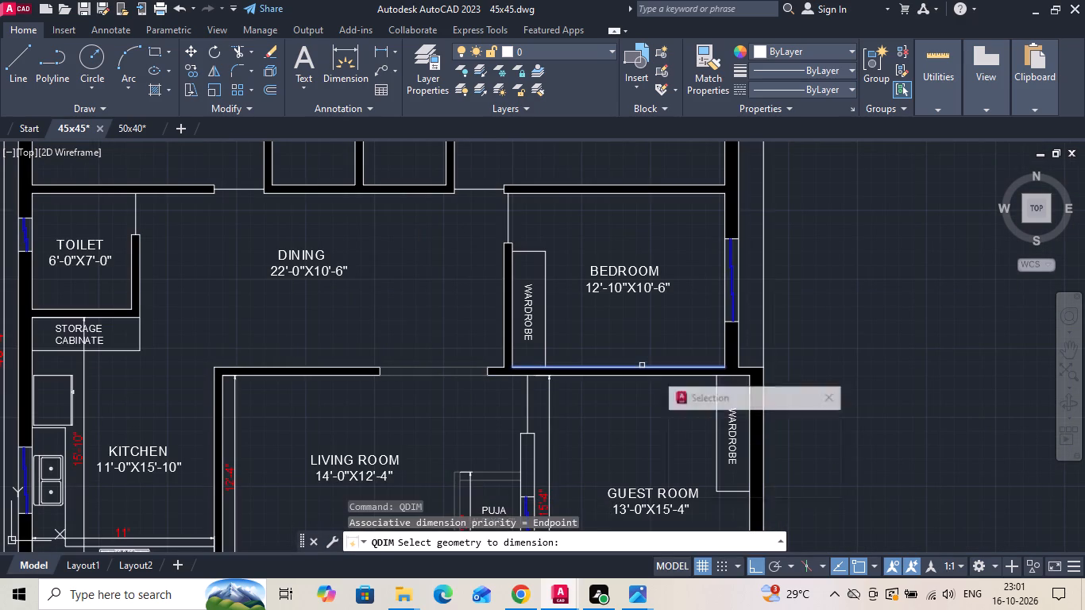
pyautogui.press('space')
pyautogui.scroll(1, 642, 354)
pyautogui.click(643, 350)
# Add a quick dimension for the depth of the first-floor bedroom above the guest room, just inside its right wall.
pyautogui.press('space')
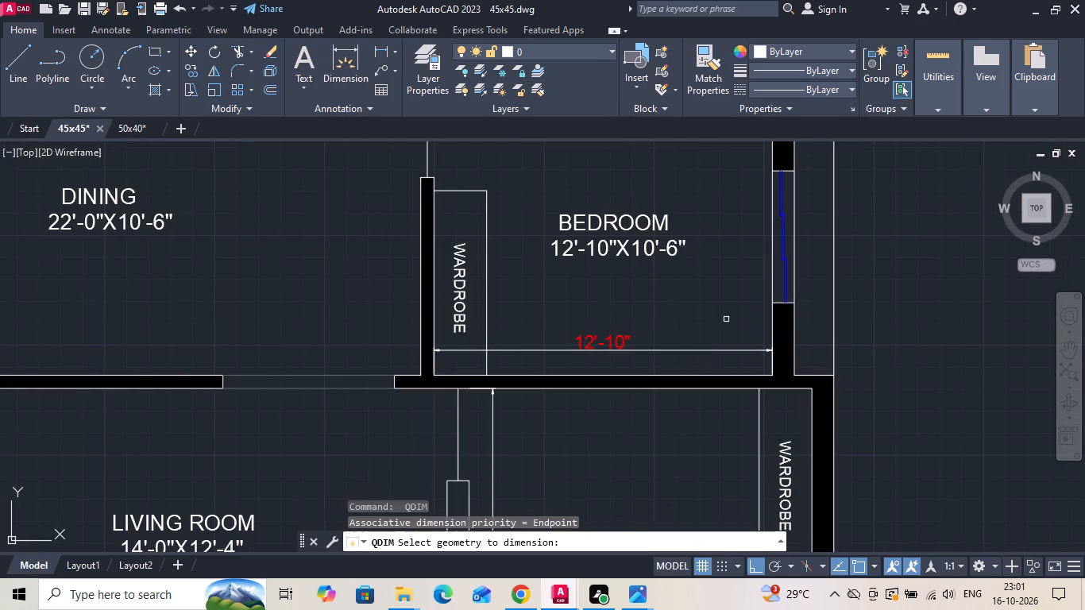
pyautogui.click(770, 336)
pyautogui.press('space')
pyautogui.press('space')
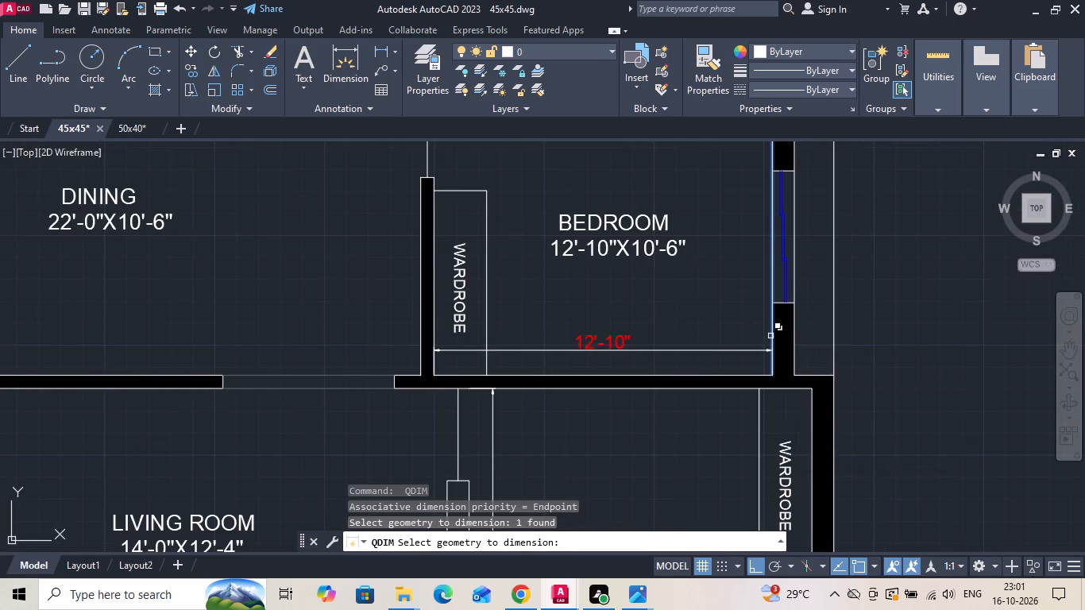
pyautogui.press('space')
pyautogui.click(748, 332)
# Add a quick dimension for the depth of the first-floor right-hand master bedroom, just inside its right wall.
pyautogui.scroll(-2, 747, 378)
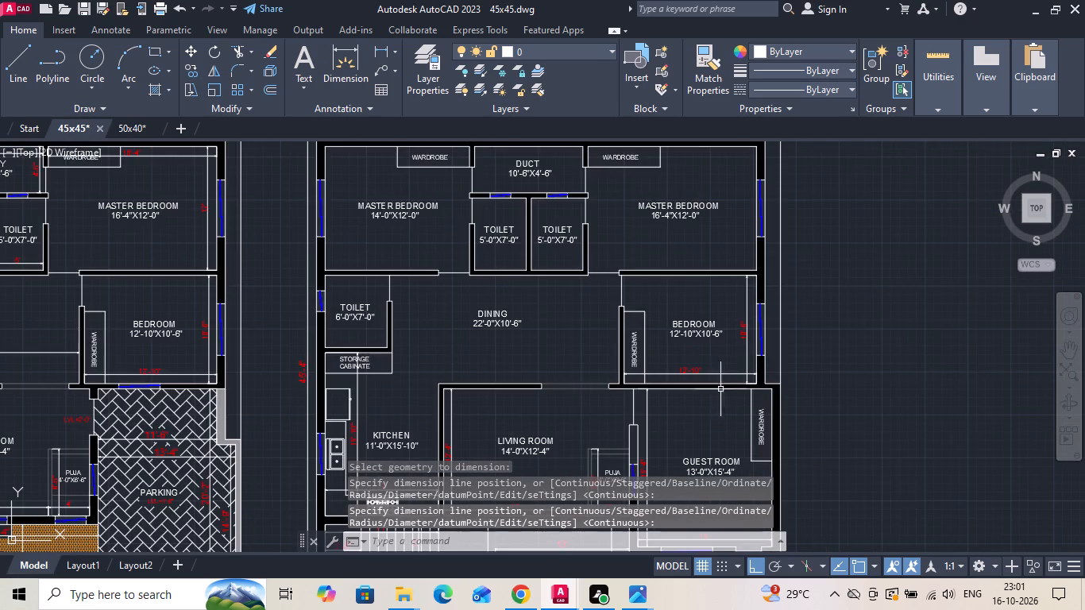
pyautogui.scroll(1, 666, 235)
pyautogui.moveTo(665, 252); pyautogui.dragTo(656, 349, button='middle')
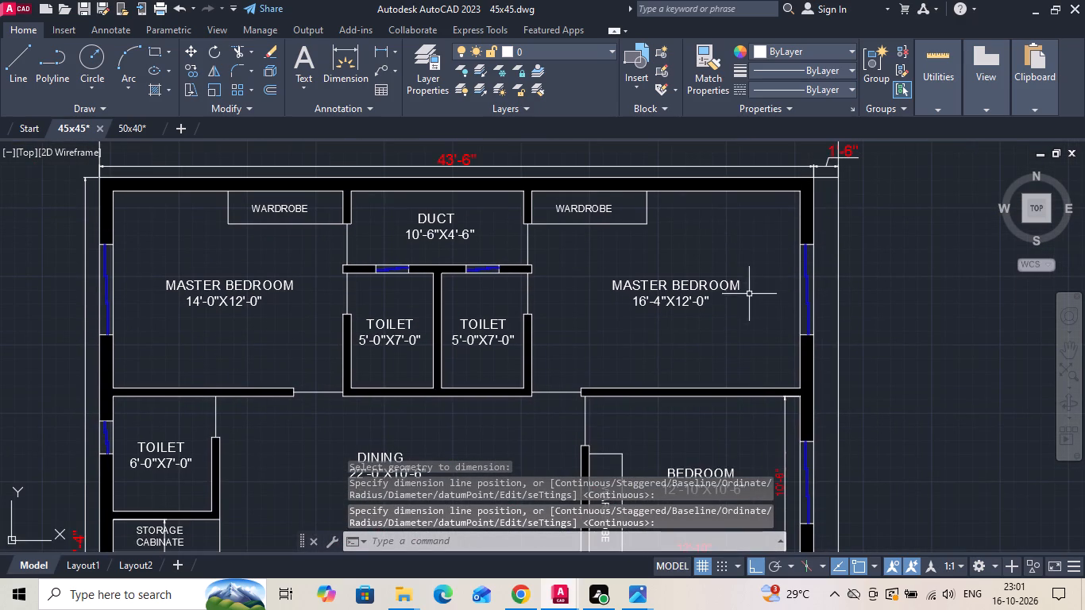
pyautogui.press('space')
pyautogui.click(801, 298)
pyautogui.press('space')
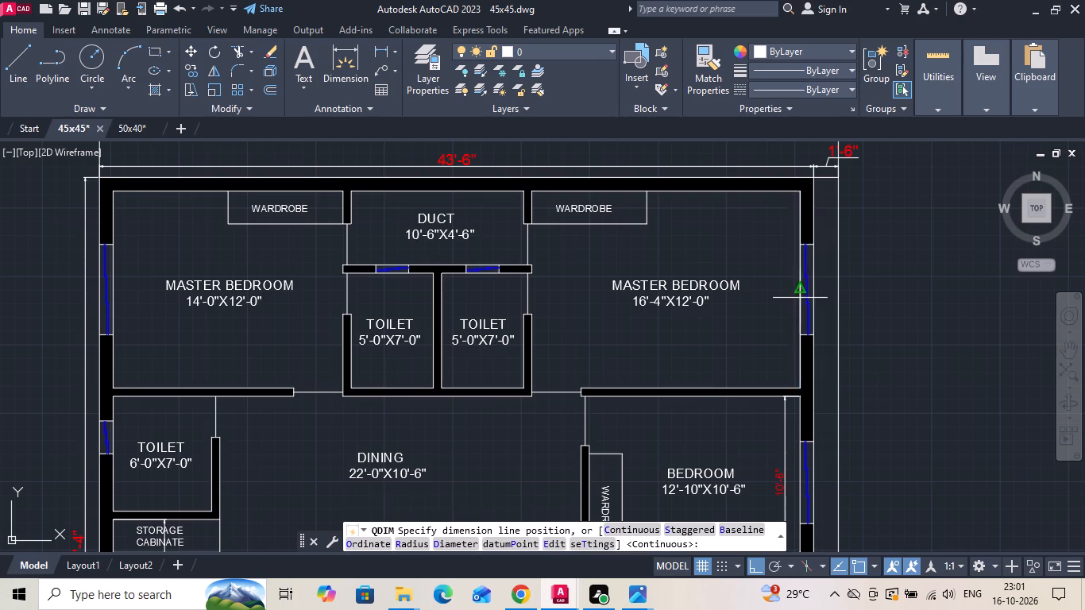
pyautogui.click(789, 292)
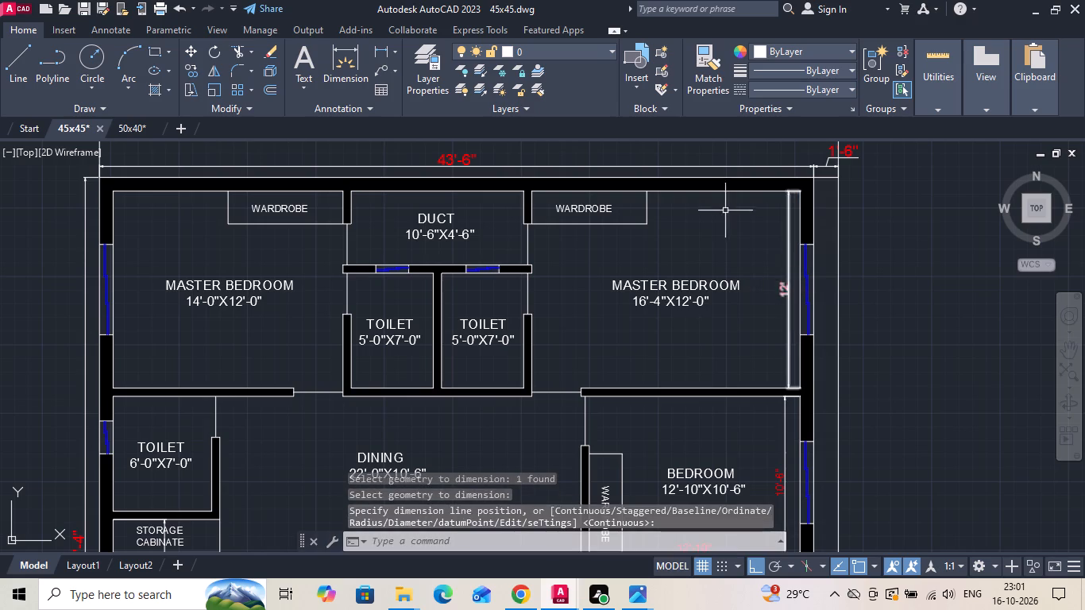
# Add a quick dimension for the right-hand master bedroom's width, below its top wall and running through the wardrobe.
pyautogui.press('space')
pyautogui.click(715, 190)
pyautogui.press('space')
pyautogui.press('space')
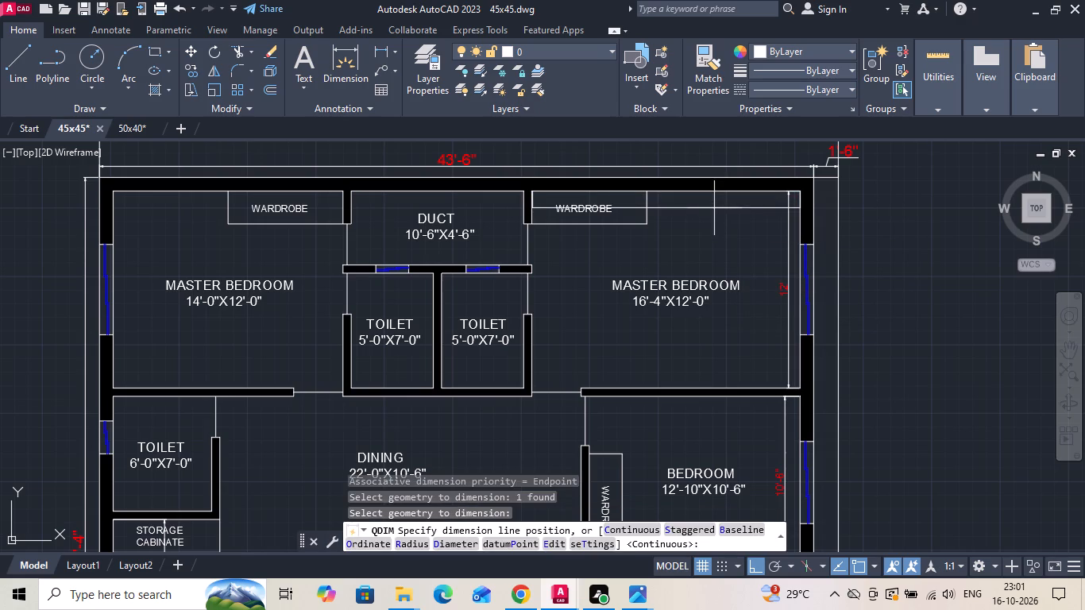
pyautogui.scroll(2, 712, 219)
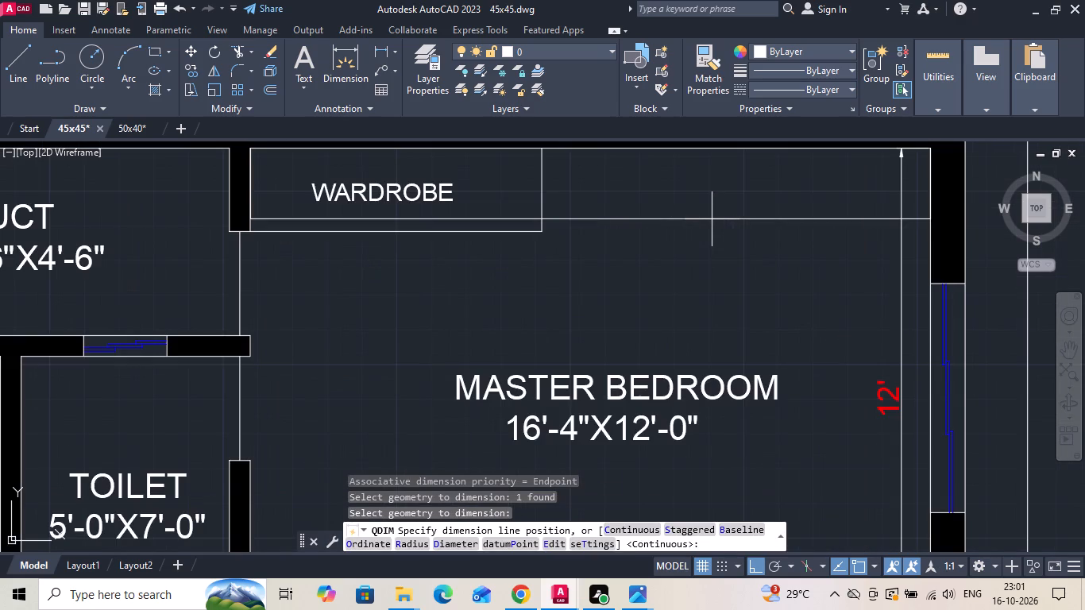
pyautogui.click(712, 212)
# Add a quick dimension for the first-floor duct's width, just below its top wall and above the room label.
pyautogui.scroll(-2, 758, 260)
pyautogui.scroll(2, 381, 245)
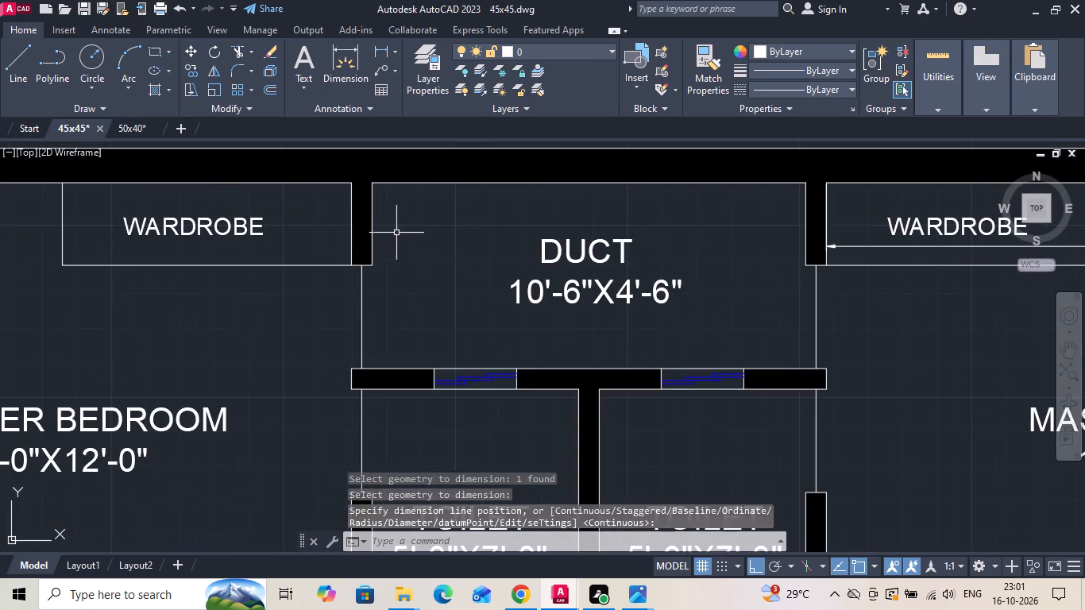
pyautogui.press('space')
pyautogui.click(454, 183)
pyautogui.press('space')
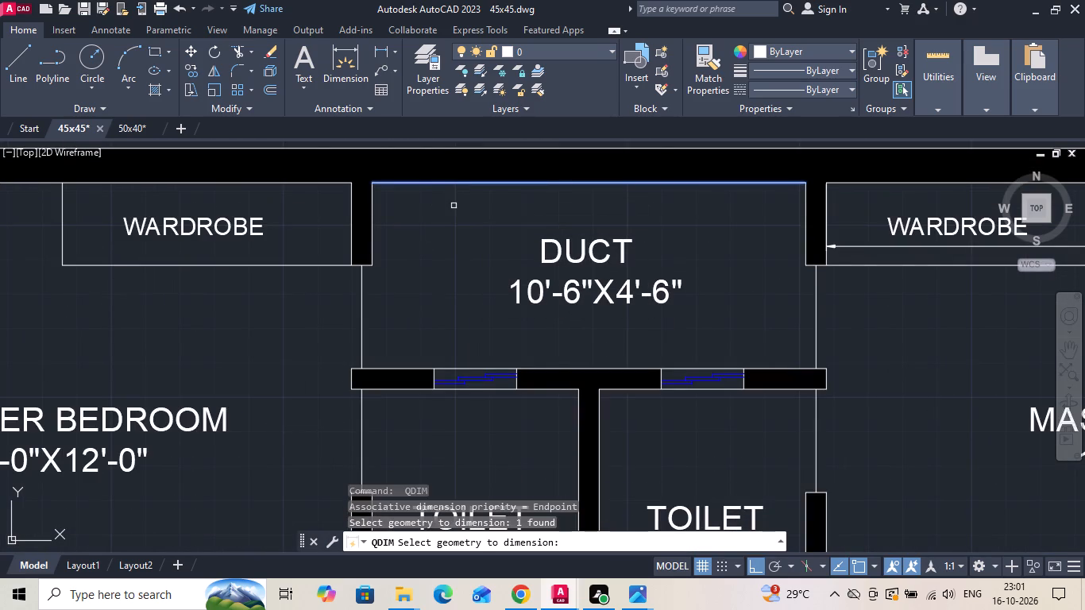
pyautogui.press('space')
pyautogui.click(458, 218)
# Add a quick dimension for the first-floor left-hand master bedroom's width, just below its top wall.
pyautogui.scroll(-1, 580, 250)
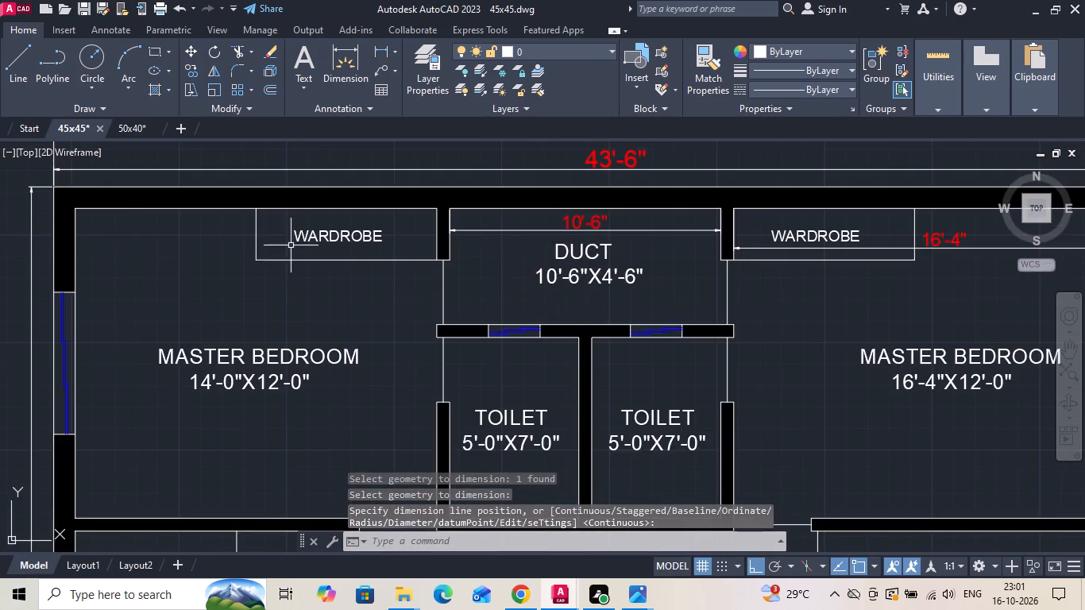
pyautogui.scroll(1, 215, 238)
pyautogui.press('space')
pyautogui.click(288, 191)
pyautogui.press('space')
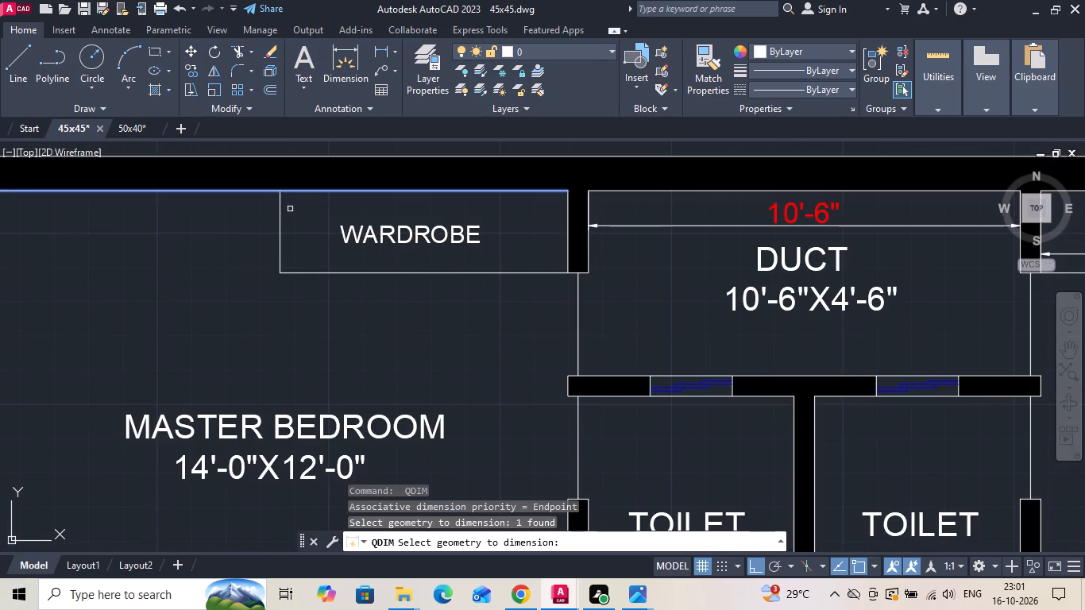
pyautogui.press('space')
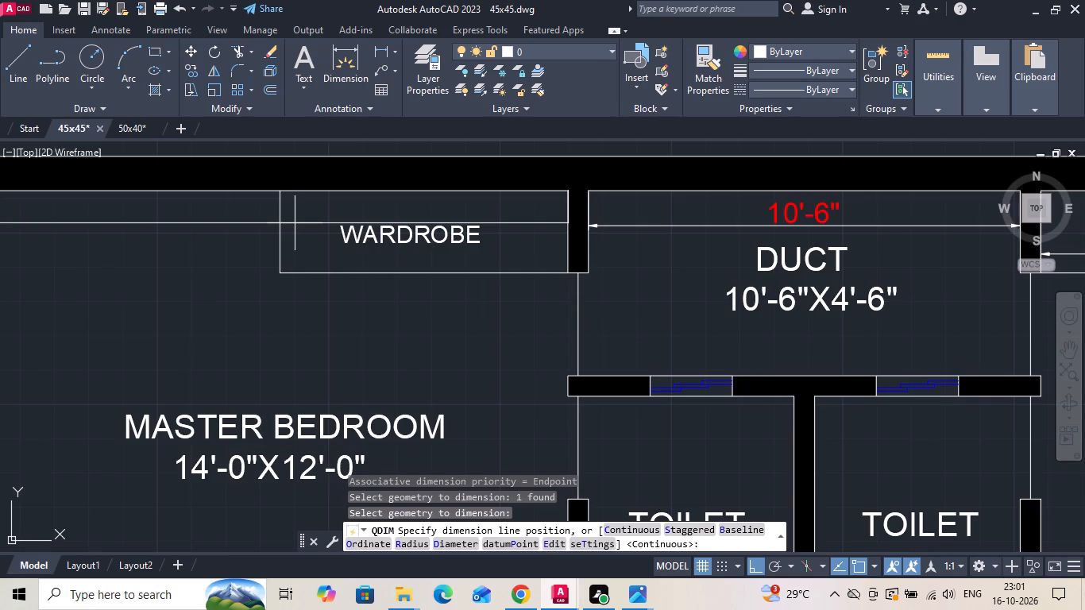
pyautogui.click(295, 225)
# Add a quick dimension for the left-hand master bedroom's depth, just inside its left wall.
pyautogui.scroll(-1, 427, 254)
pyautogui.press('space')
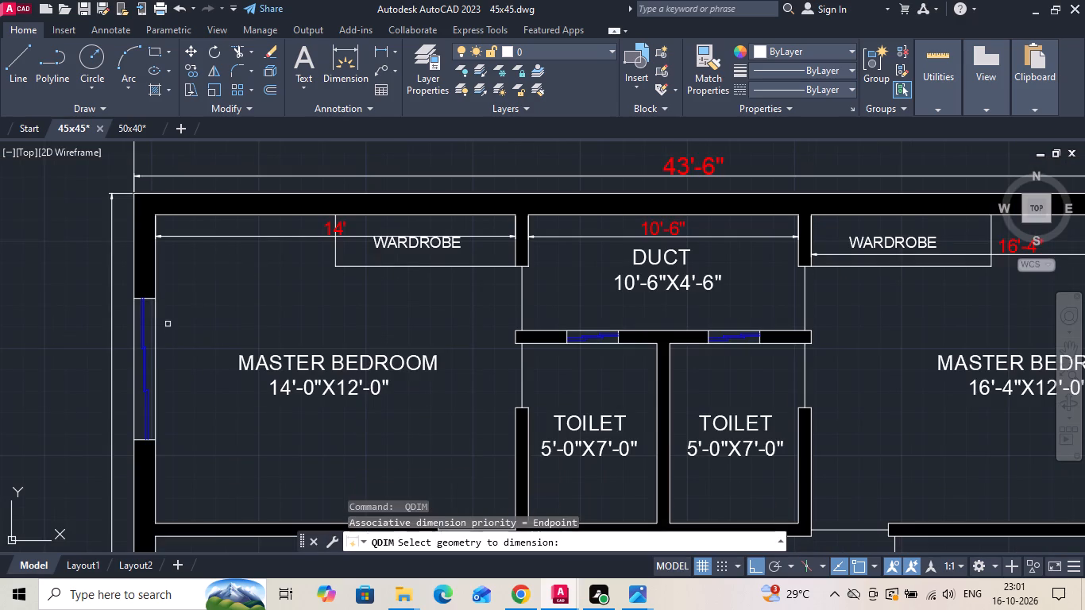
pyautogui.click(155, 362)
pyautogui.press('space')
pyautogui.press('space')
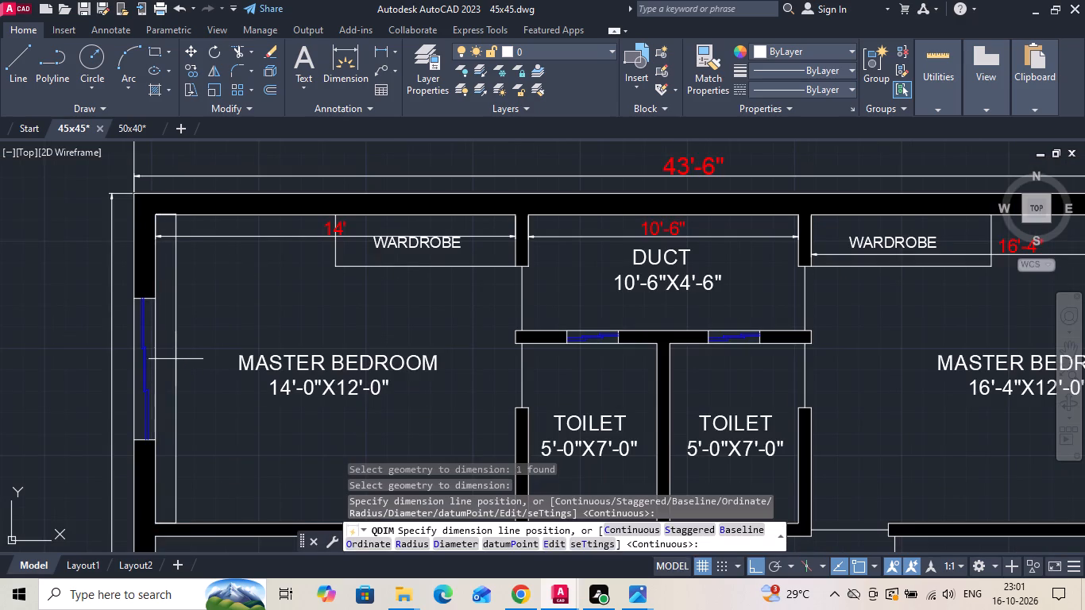
pyautogui.click(180, 359)
# Add a quick dimension for the width of the left toilet below the duct, just above its bottom wall.
pyautogui.scroll(-2, 328, 229)
pyautogui.scroll(2, 440, 330)
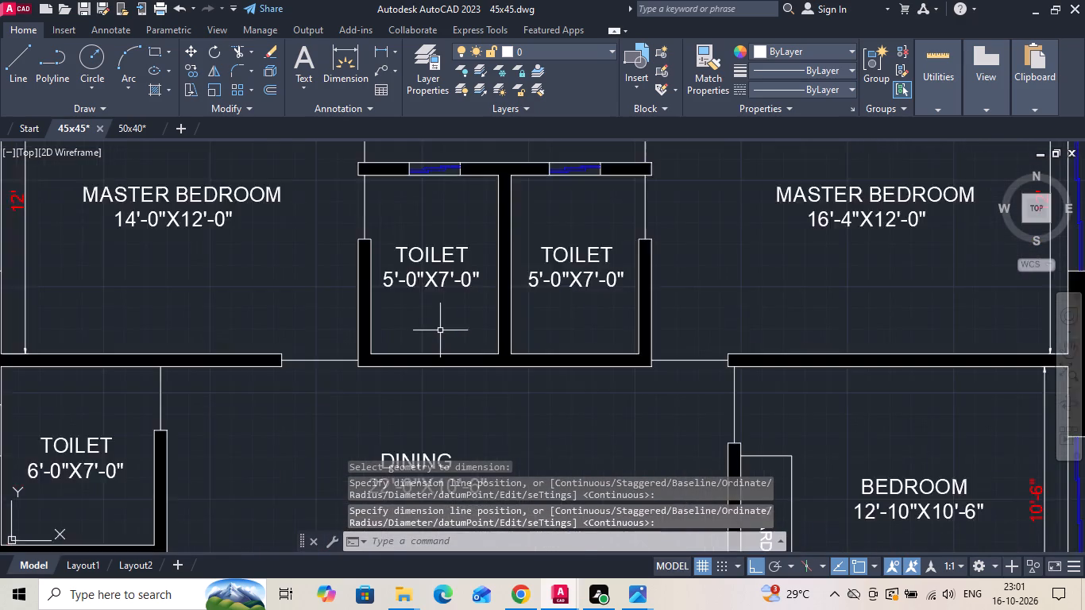
pyautogui.scroll(1, 440, 330)
pyautogui.press('space')
pyautogui.click(436, 365)
pyautogui.press('space')
pyautogui.press('space')
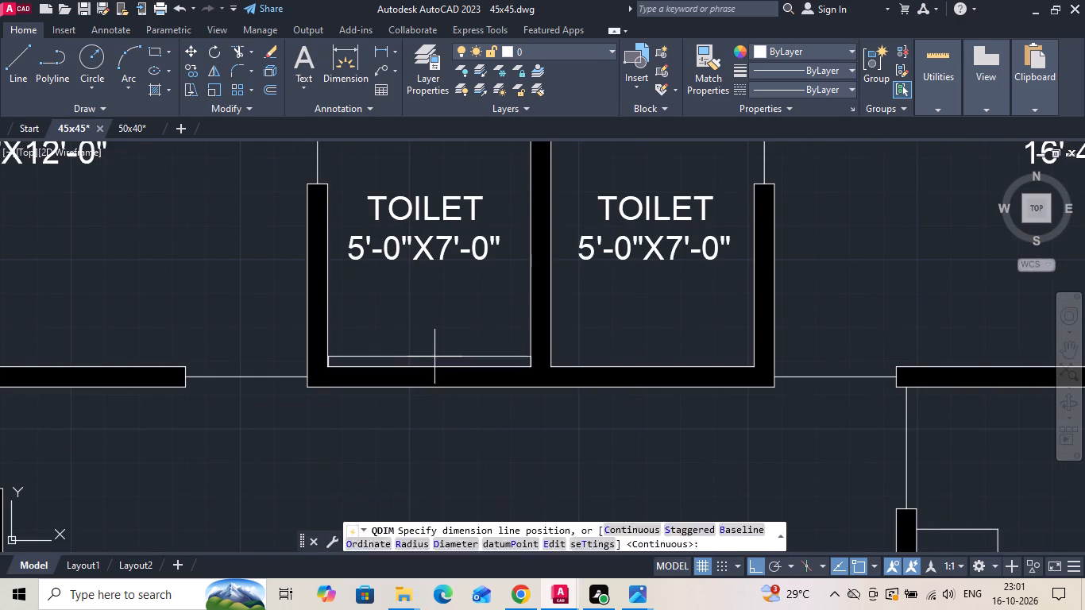
pyautogui.click(434, 343)
# Add a quick dimension for the left toilet's depth, just inside the wall it shares with the right toilet.
pyautogui.press('space')
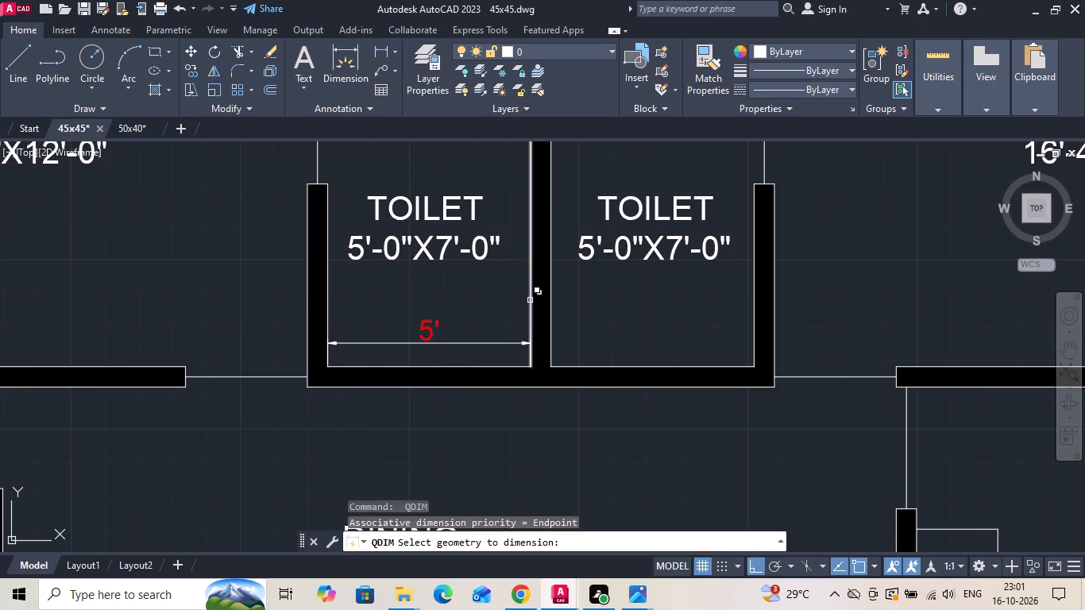
pyautogui.click(530, 300)
pyautogui.press('space')
pyautogui.press('space')
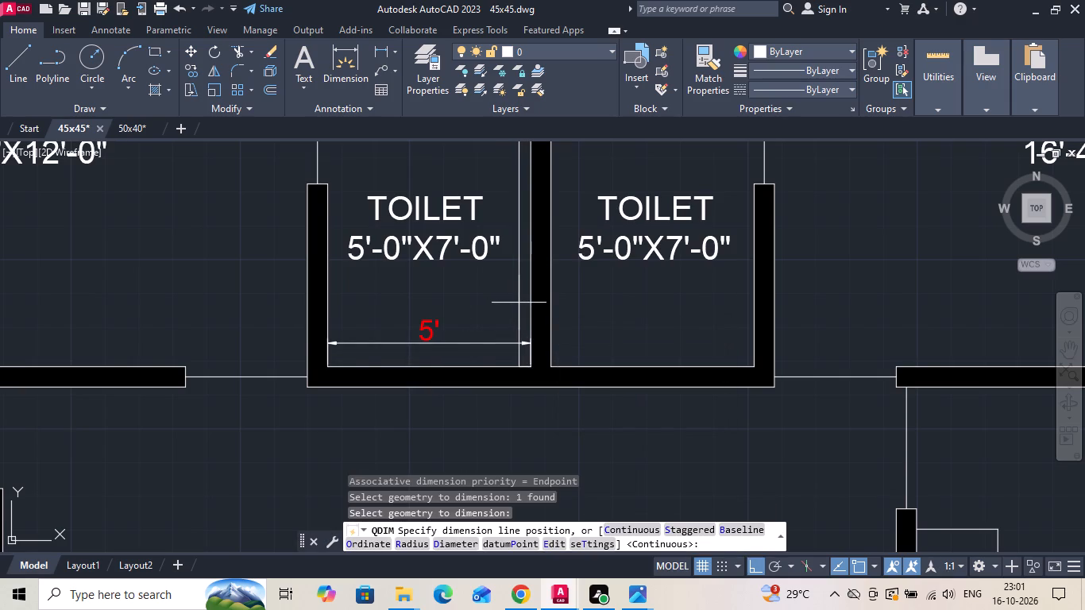
pyautogui.click(520, 303)
# Add a quick dimension for the right toilet's depth, just inside the wall it shares with the left toilet.
pyautogui.press('space')
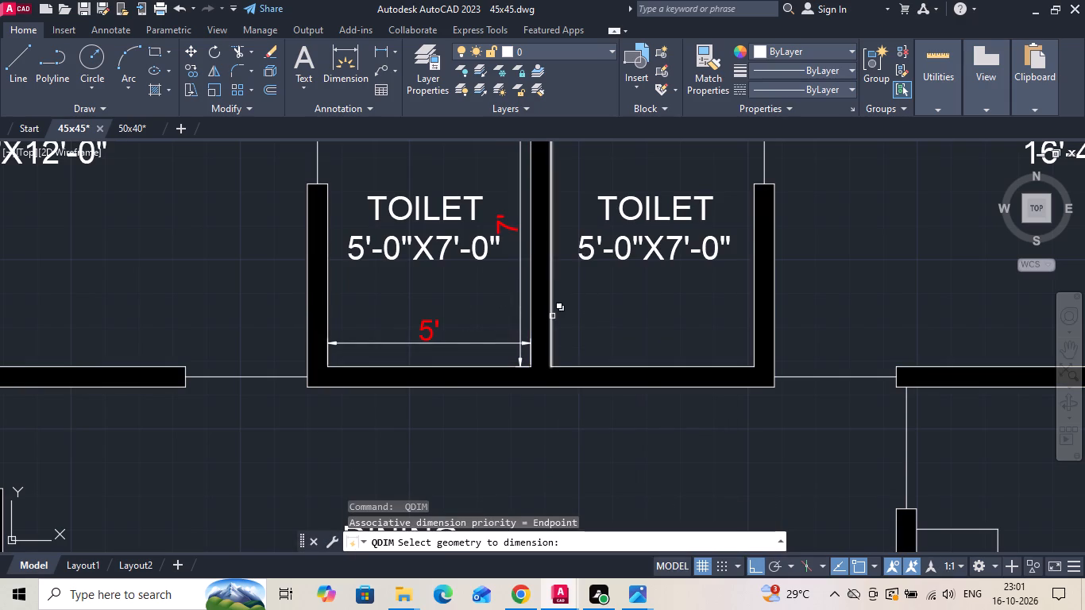
pyautogui.click(552, 316)
pyautogui.press('space')
pyautogui.press('space')
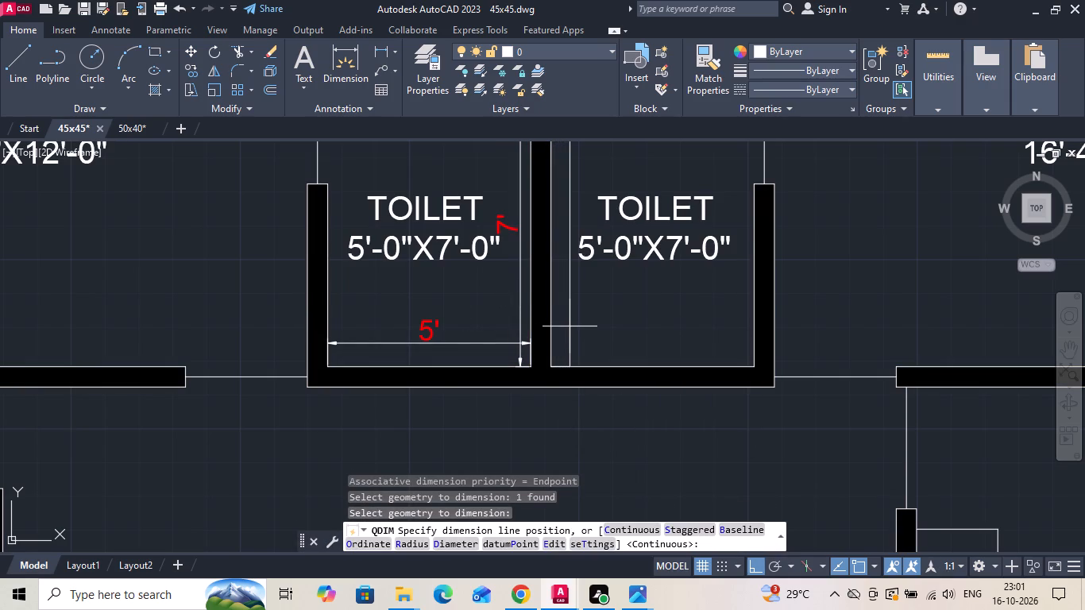
pyautogui.click(570, 326)
# Add a quick dimension for the right toilet's width above its bottom wall, level with the left toilet's width dimension.
pyautogui.press('space')
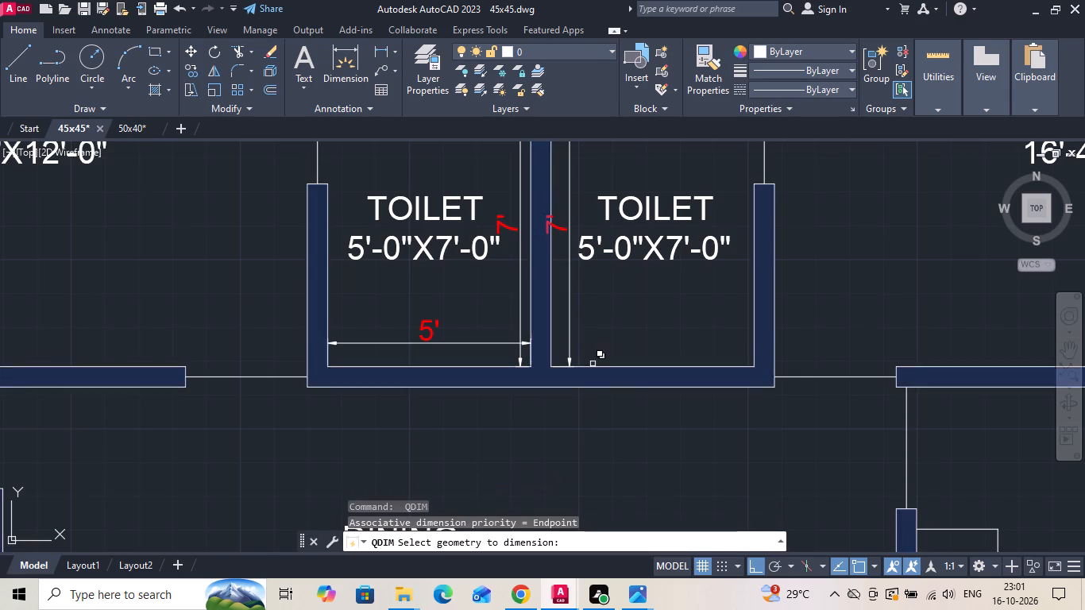
pyautogui.click(593, 365)
pyautogui.press('space')
pyautogui.press('space')
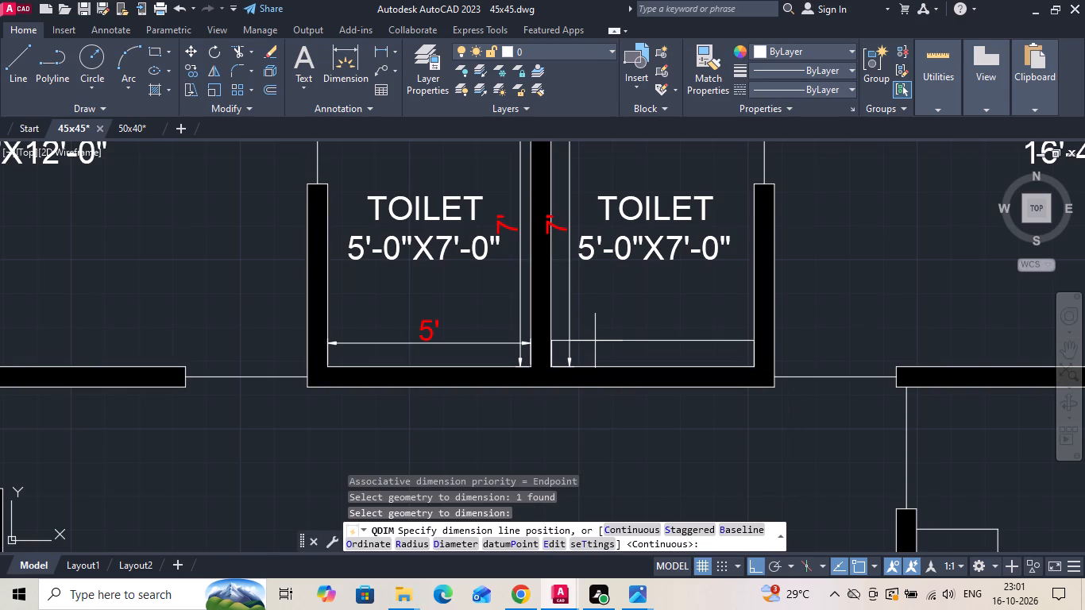
pyautogui.click(591, 343)
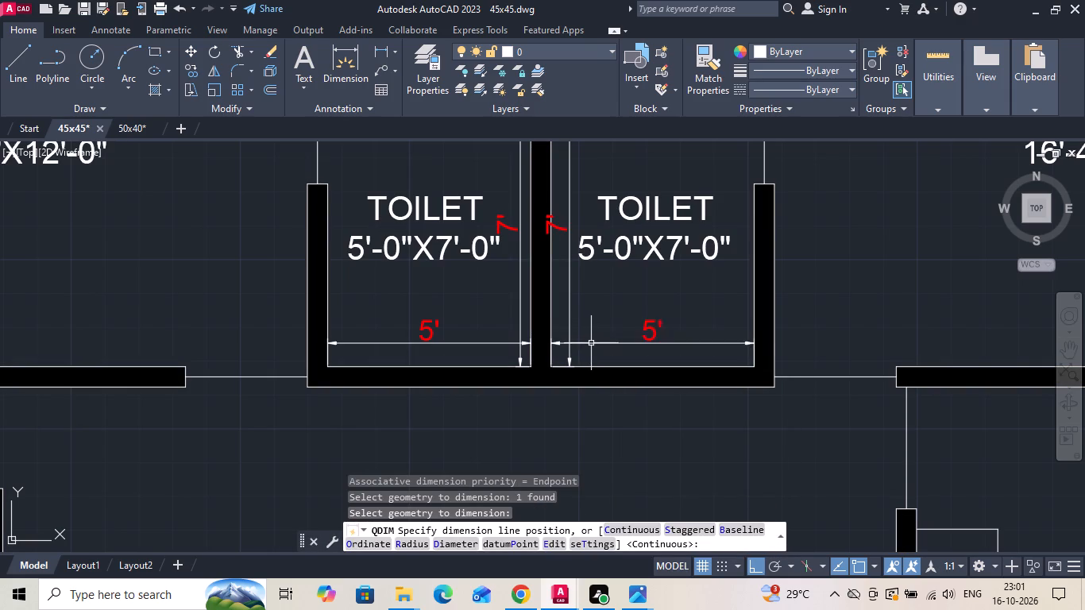
pyautogui.press('Escape')
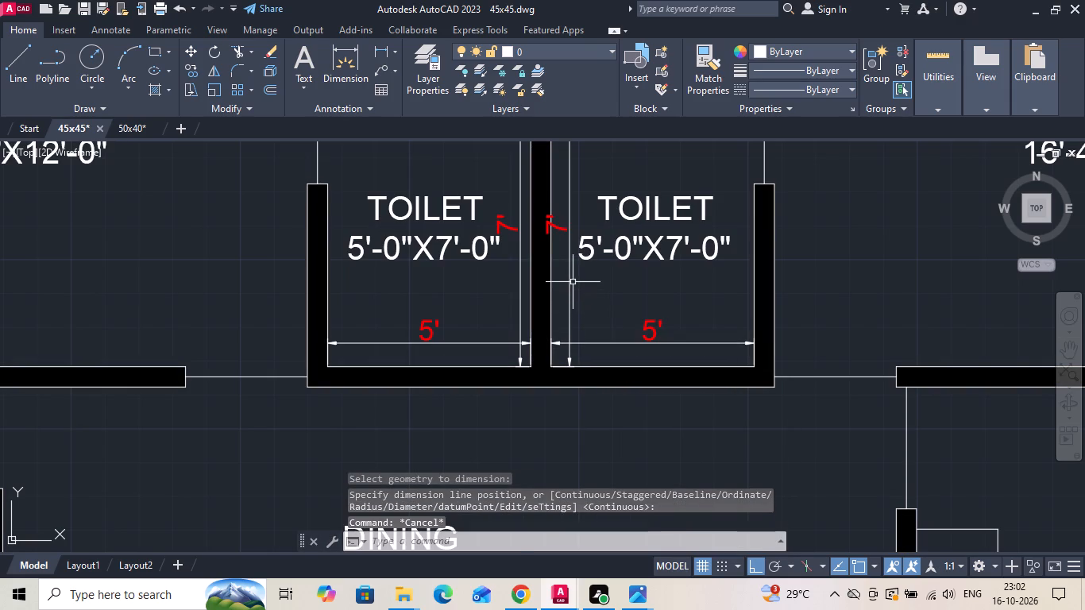
# Grip-stretch the right toilet's depth dimension line to sit slightly farther from the shared wall.
pyautogui.click(573, 282)
pyautogui.click(568, 274)
pyautogui.scroll(2, 572, 349)
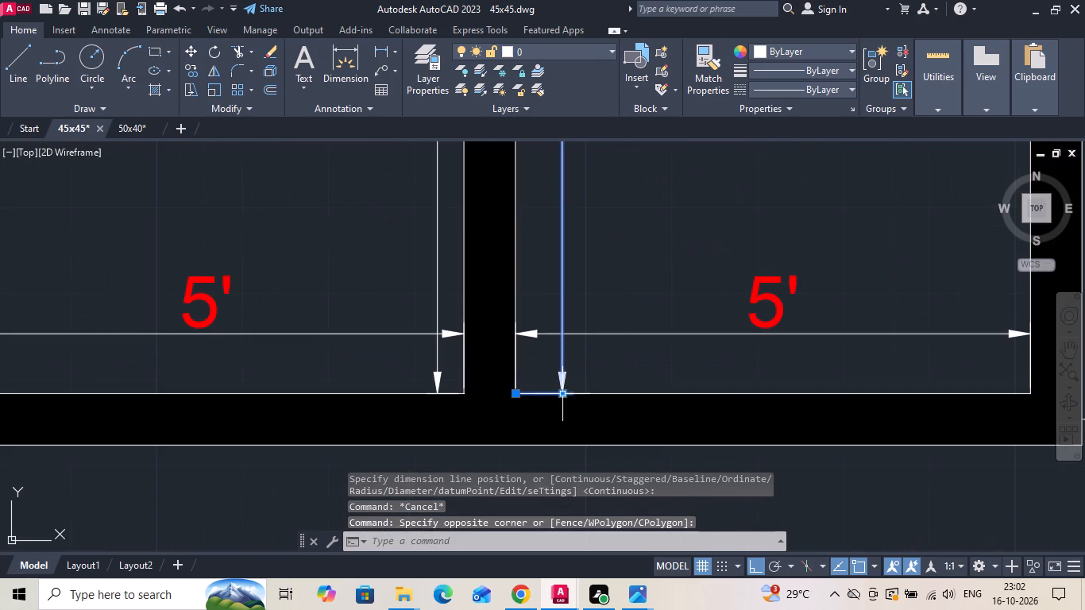
pyautogui.click(566, 392)
pyautogui.click(592, 395)
pyautogui.scroll(-2, 593, 395)
pyautogui.press('Escape')
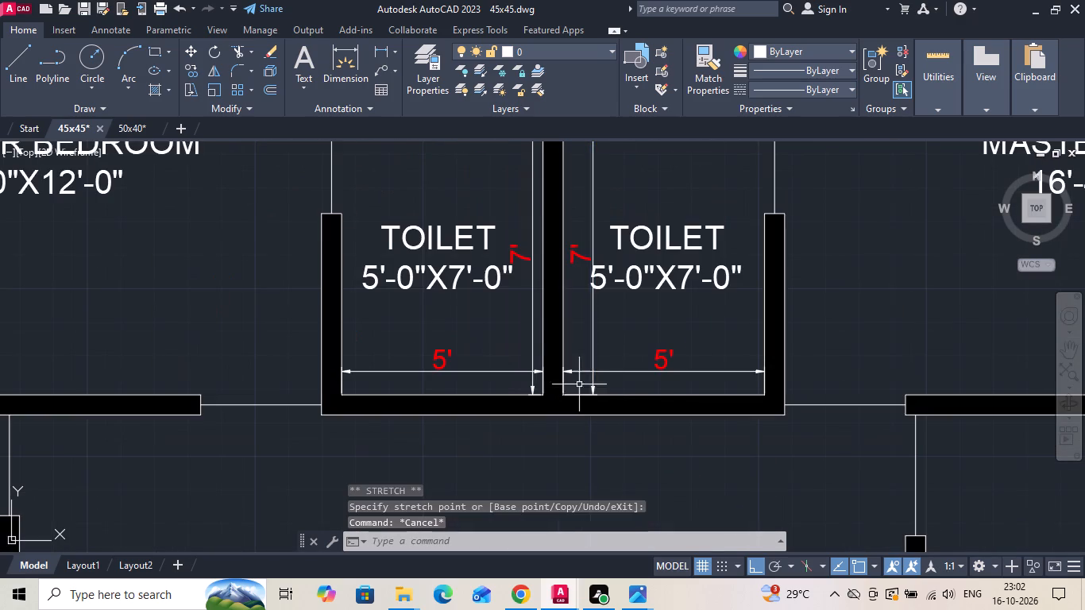
pyautogui.scroll(1, 585, 336)
pyautogui.click(601, 319)
pyautogui.click(589, 329)
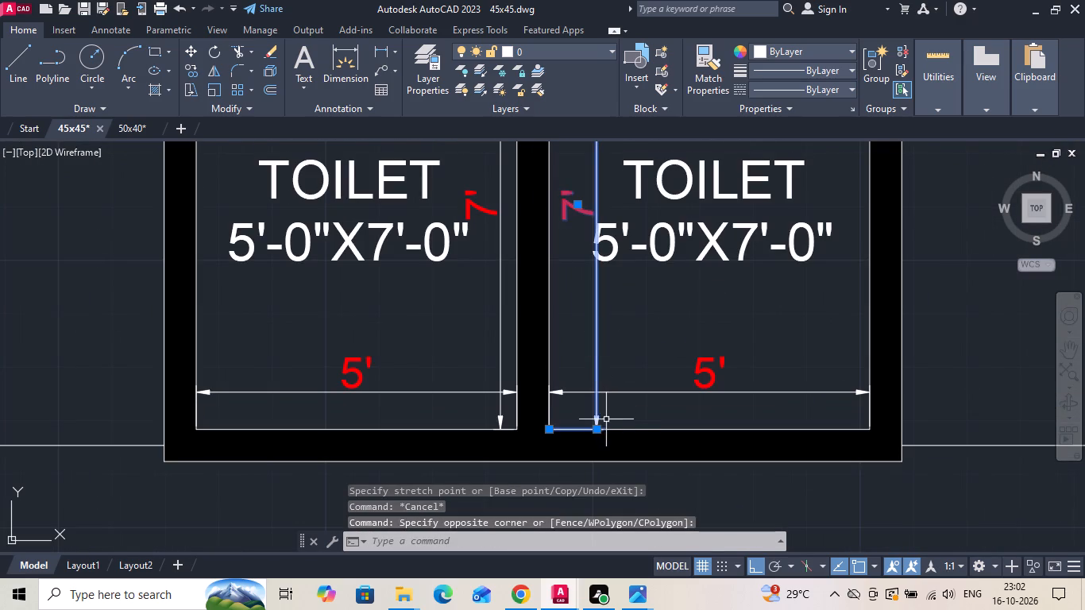
pyautogui.click(597, 429)
pyautogui.click(588, 430)
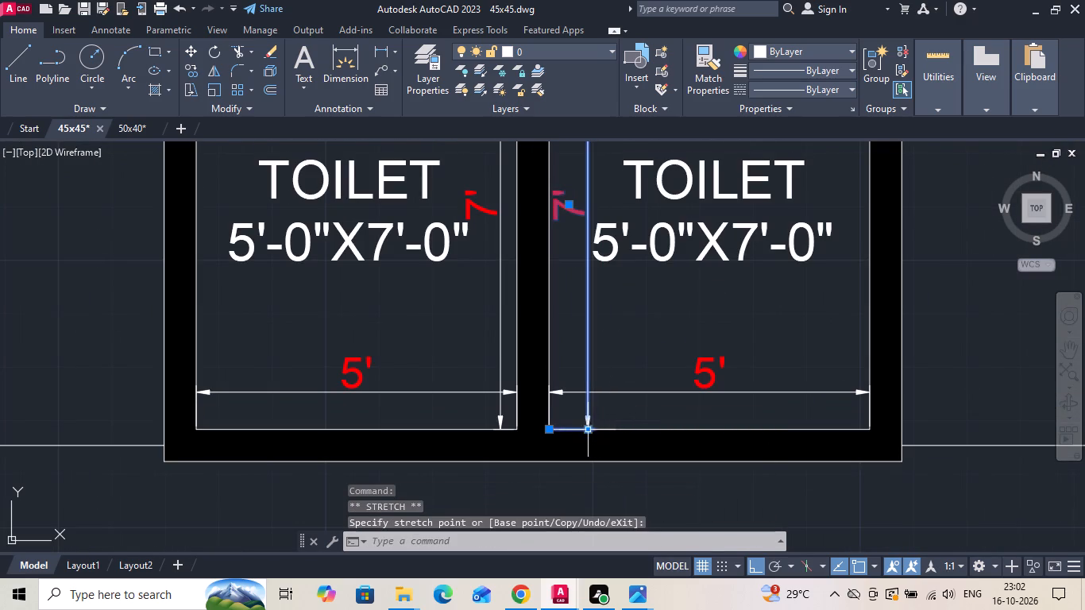
pyautogui.press('Escape')
# Add a vertical linear dimension for the first-floor duct's depth between its top and bottom walls, near its right side.
pyautogui.scroll(-2, 635, 329)
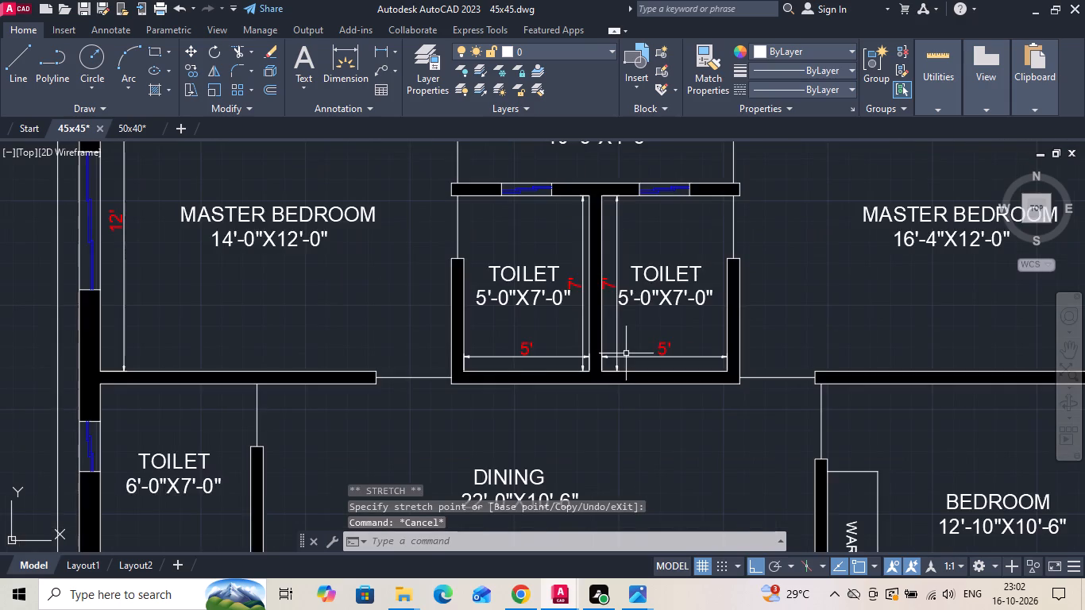
pyautogui.scroll(-2, 612, 358)
pyautogui.scroll(2, 627, 246)
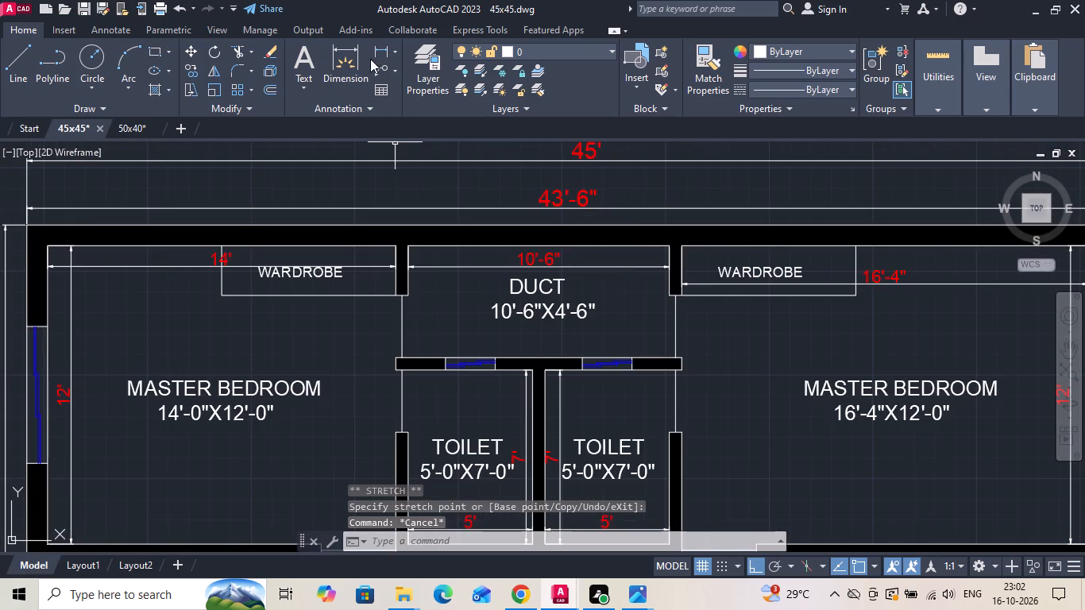
pyautogui.click(379, 48)
pyautogui.scroll(1, 613, 239)
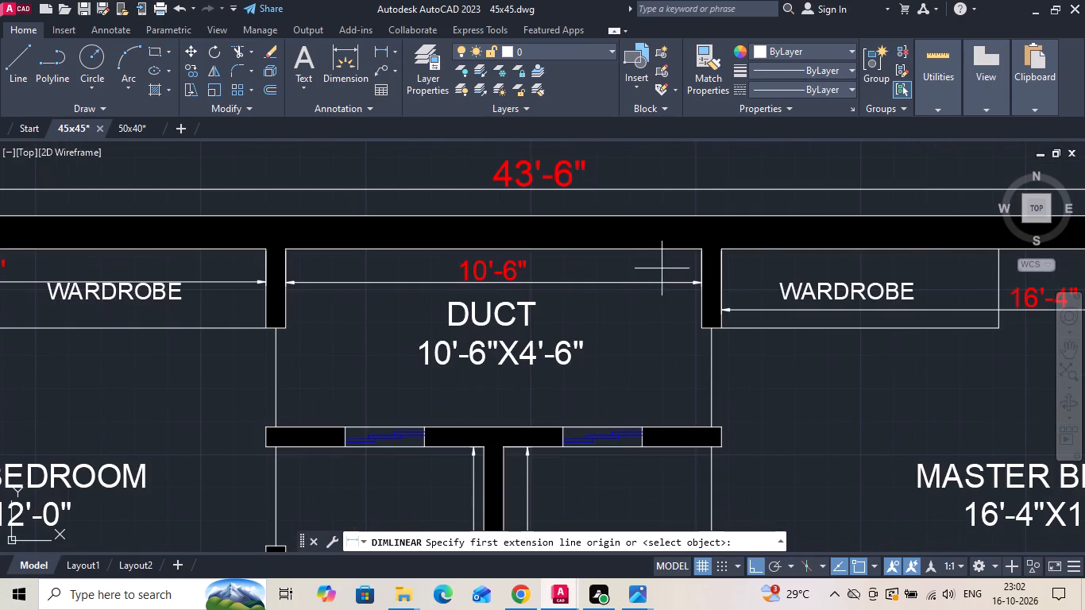
pyautogui.click(672, 253)
pyautogui.click(677, 429)
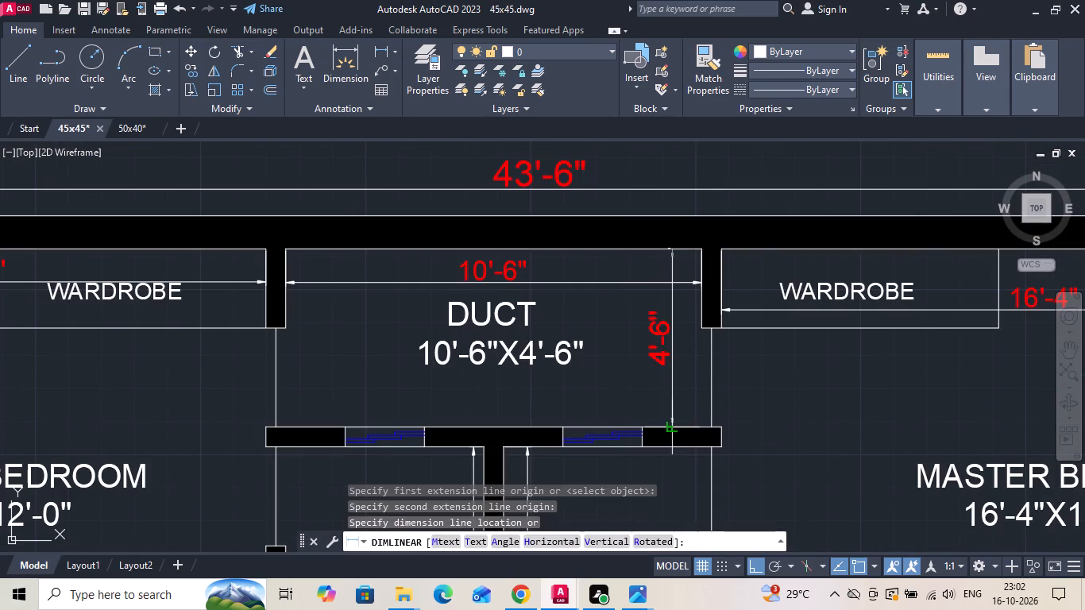
pyautogui.doubleClick(677, 429)
pyautogui.scroll(-2, 527, 249)
pyautogui.scroll(2, 361, 272)
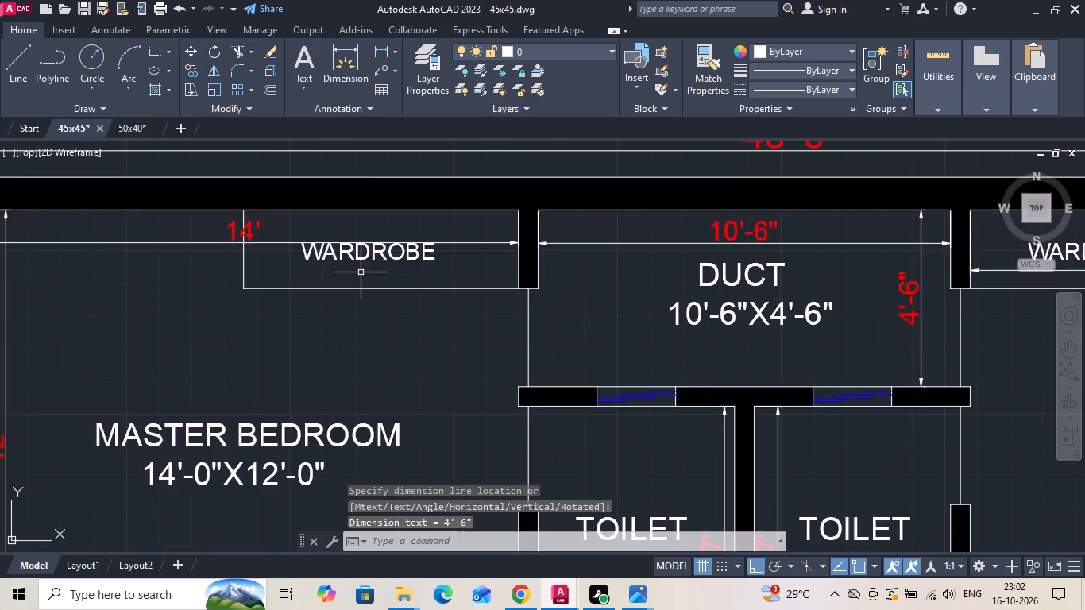
pyautogui.scroll(-1, 355, 272)
pyautogui.press('Escape')
pyautogui.scroll(-1, 447, 186)
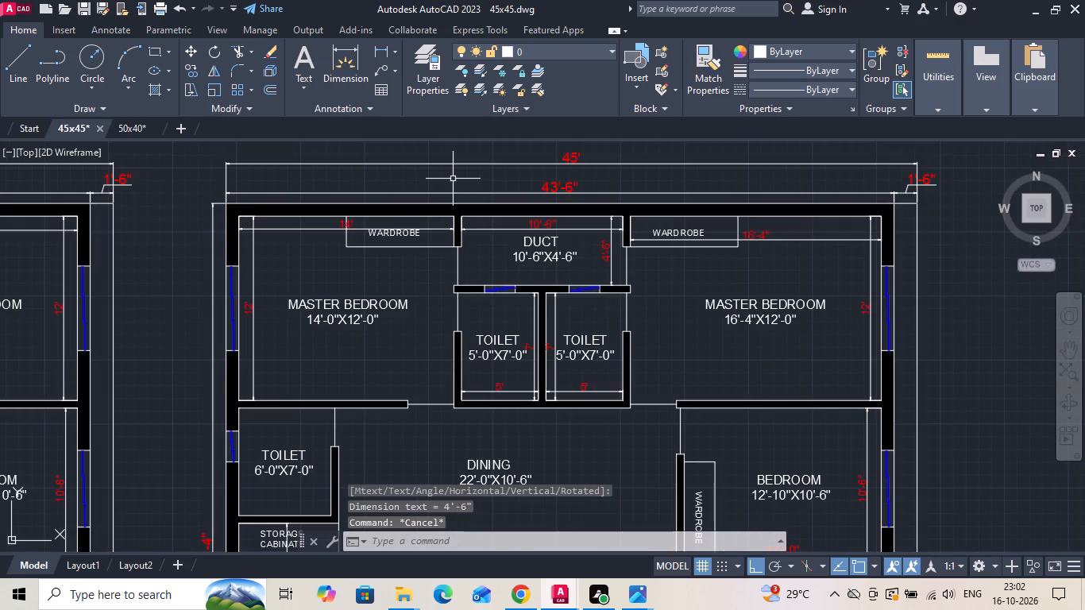
# Save the drawing.
pyautogui.scroll(-1, 453, 179)
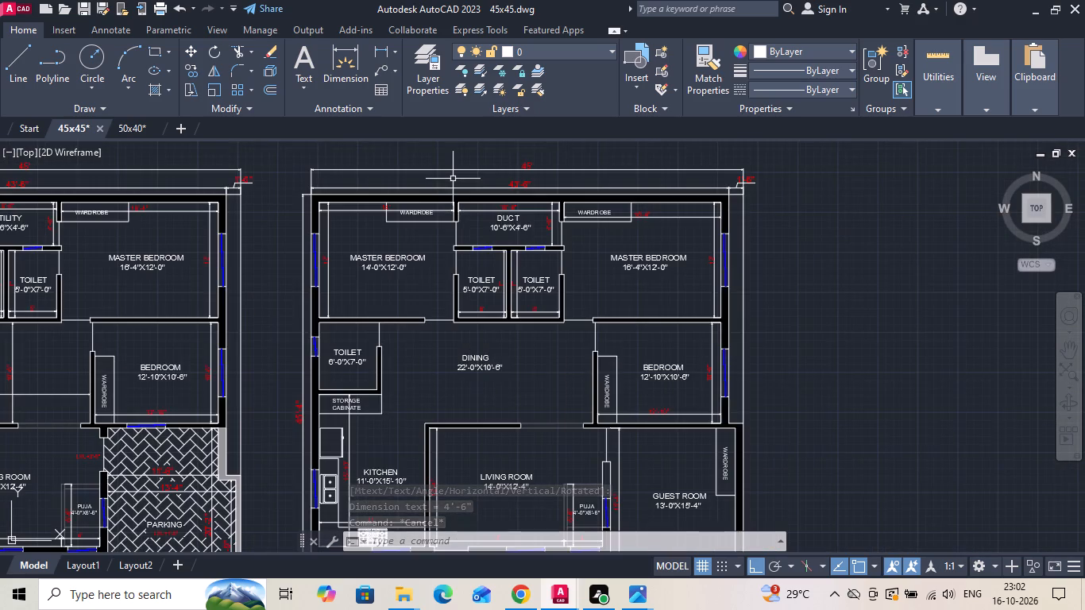
pyautogui.scroll(1, 389, 367)
pyautogui.moveTo(348, 364); pyautogui.dragTo(428, 322, button='middle')
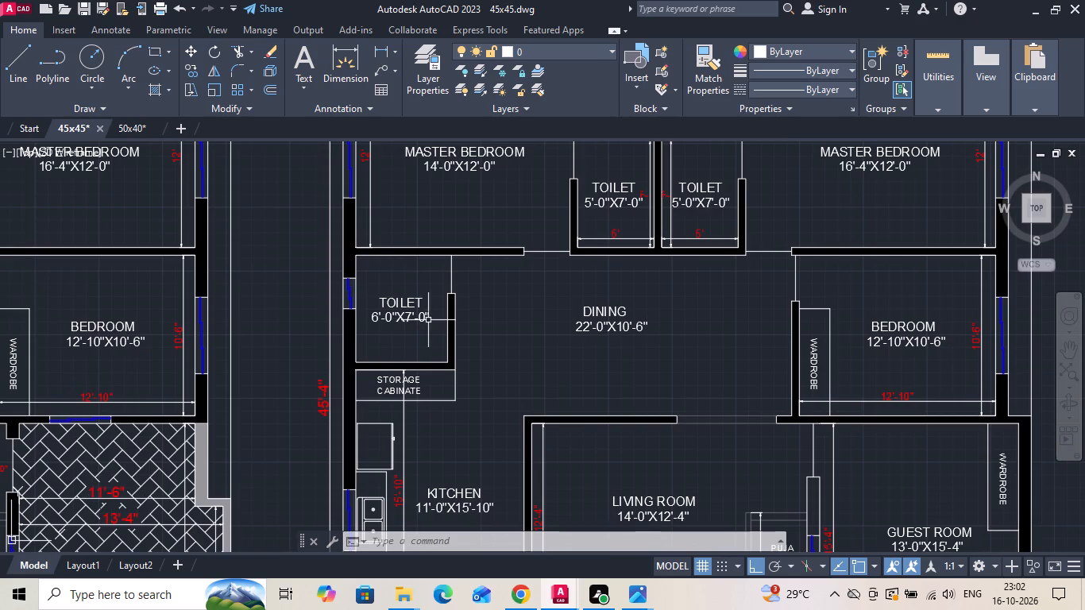
pyautogui.press('Escape')
pyautogui.hotkey('ctrl', 's')
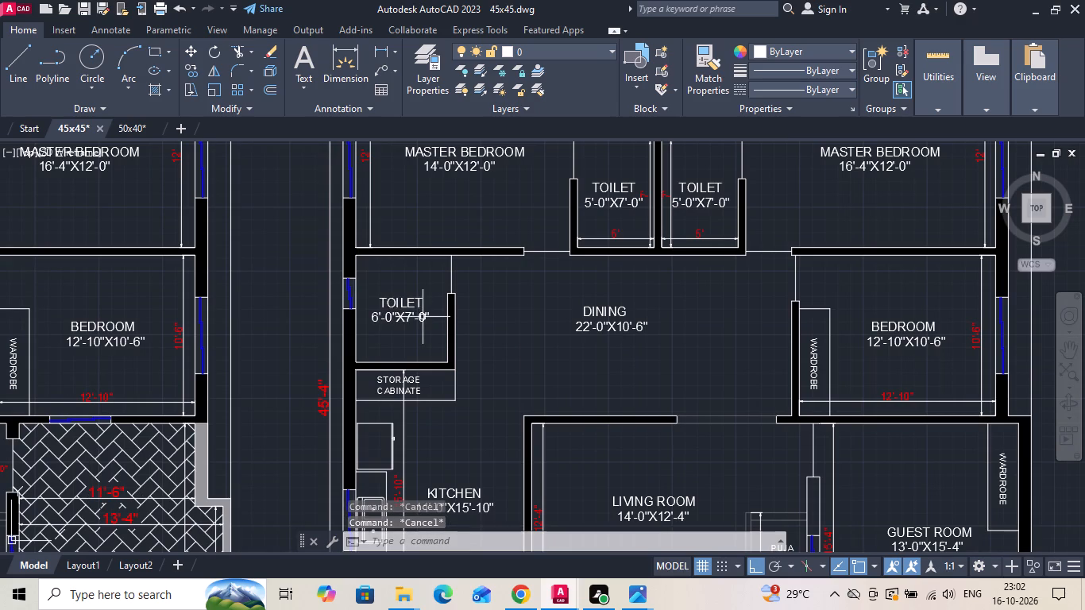
# Add a quick dimension for the depth of the first-floor toilet beside the dining, just inside its outer wall.
pyautogui.write('QDIM')
pyautogui.press('space')
pyautogui.scroll(1, 353, 339)
pyautogui.click(355, 334)
pyautogui.press('space')
pyautogui.click(368, 326)
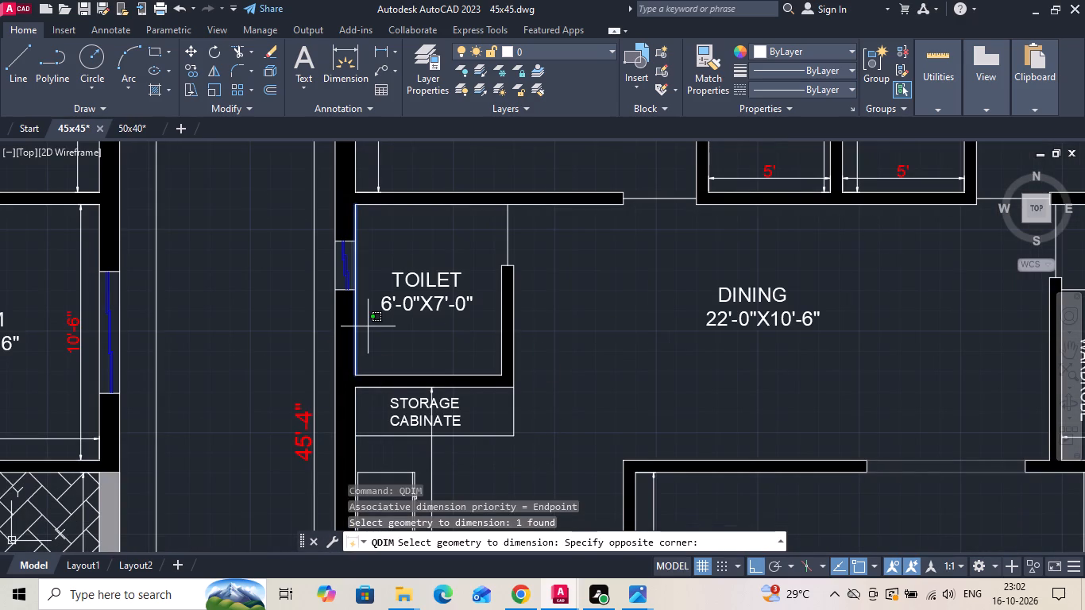
pyautogui.press('space')
pyautogui.click(368, 326)
pyautogui.press('space')
pyautogui.click(375, 327)
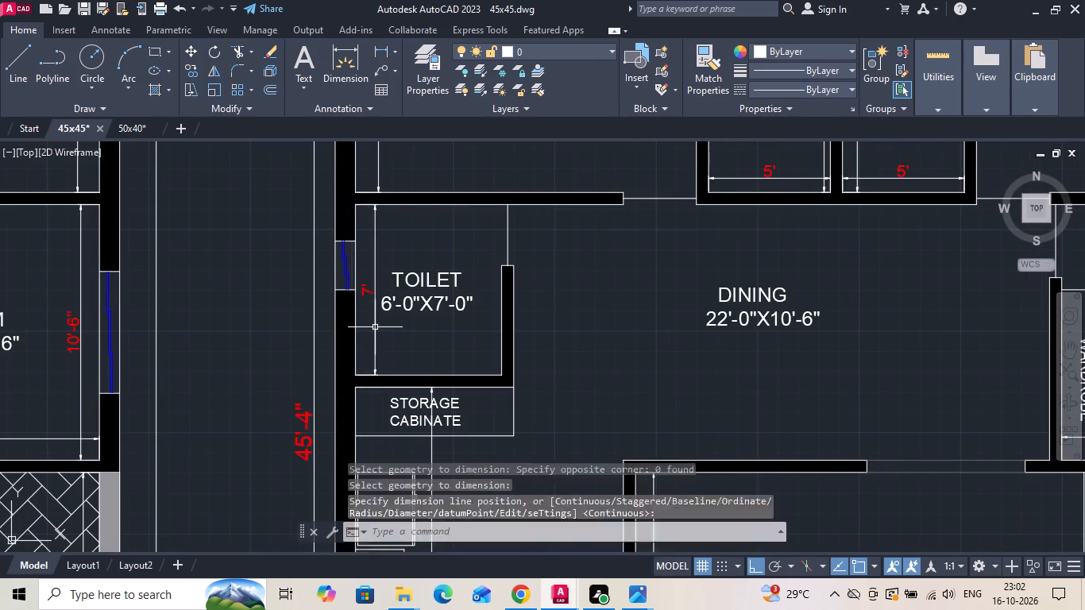
# Add a quick dimension for the same toilet's width, just above its bottom wall.
pyautogui.press('space')
pyautogui.click(403, 375)
pyautogui.press('space')
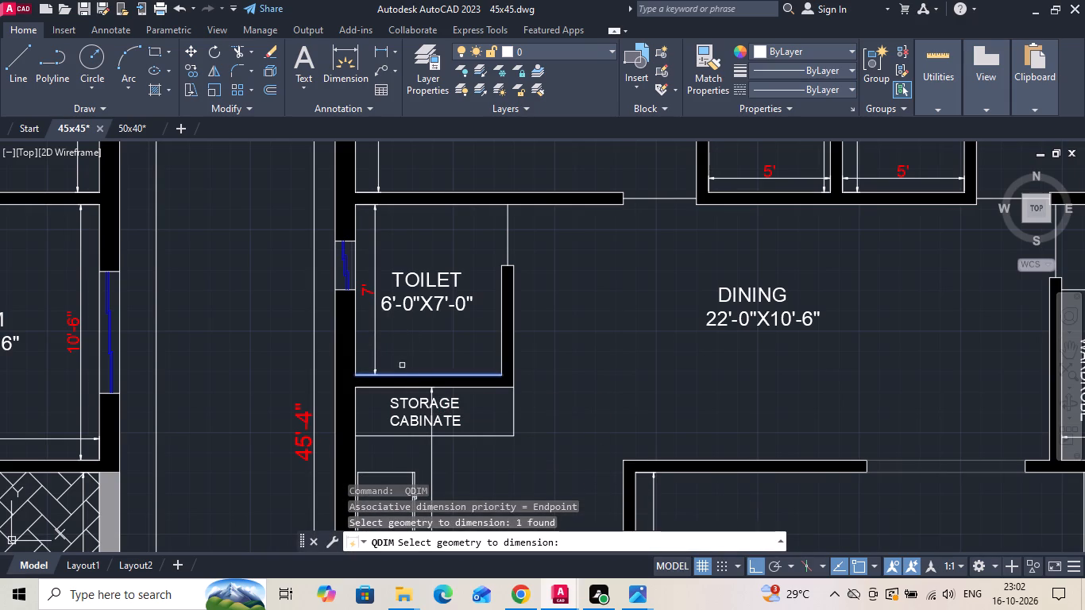
pyautogui.press('space')
pyautogui.click(403, 353)
# Add a horizontal linear dimension for the first-floor dining's width, from the toilet's lower outer corner to the bedroom wall.
pyautogui.scroll(-1, 480, 291)
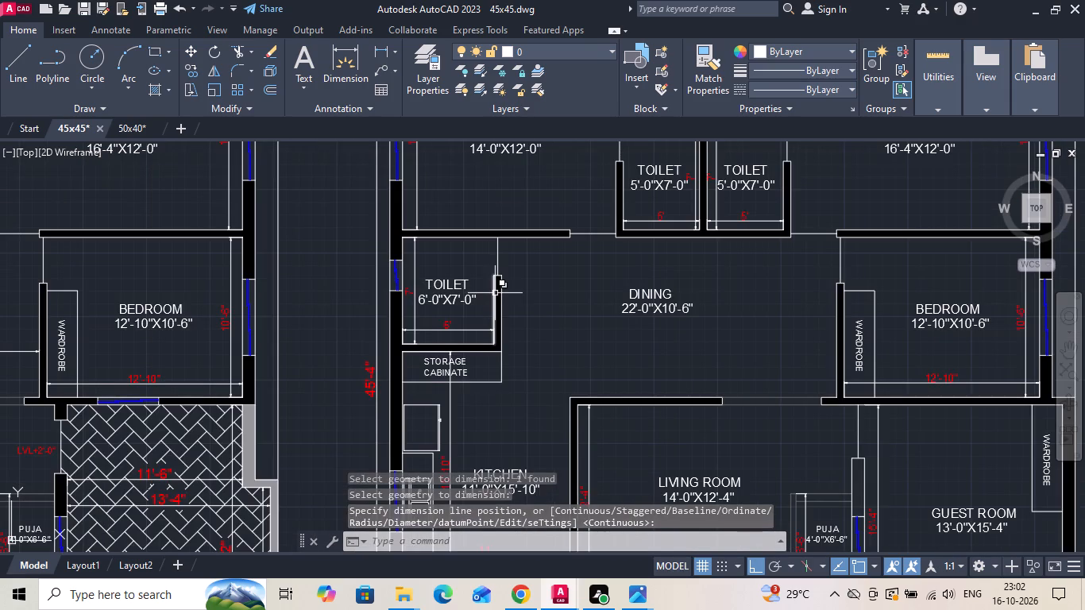
pyautogui.moveTo(469, 253); pyautogui.dragTo(504, 207, button='middle')
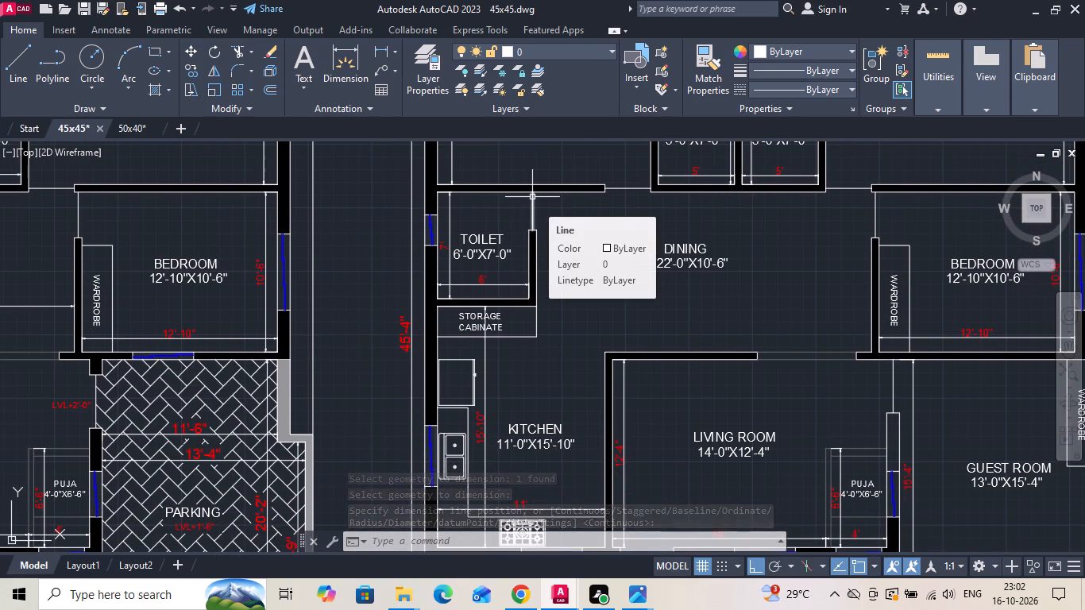
pyautogui.click(383, 46)
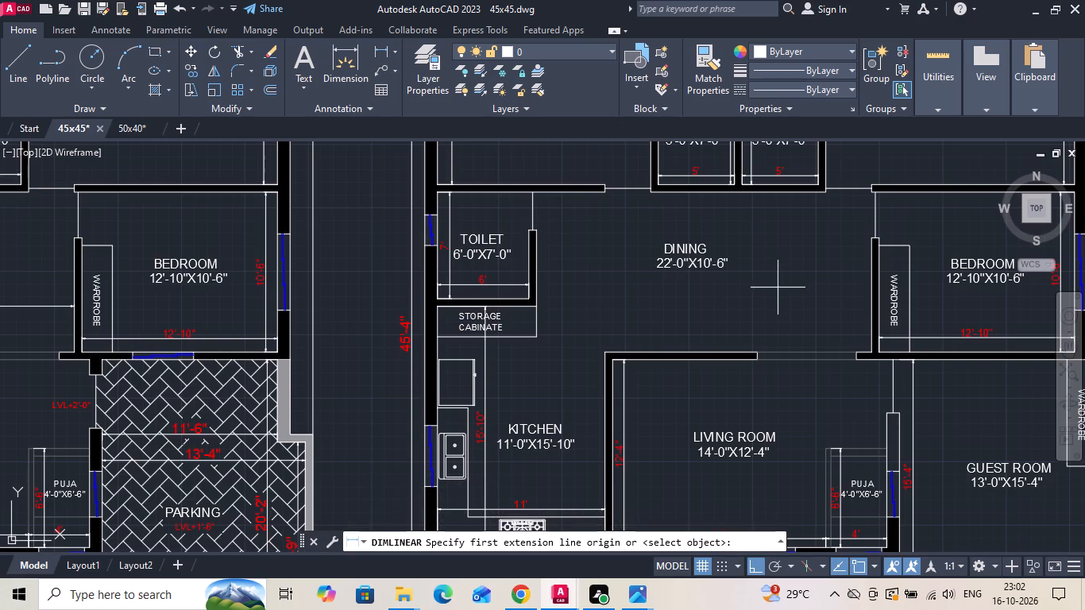
pyautogui.scroll(1, 855, 327)
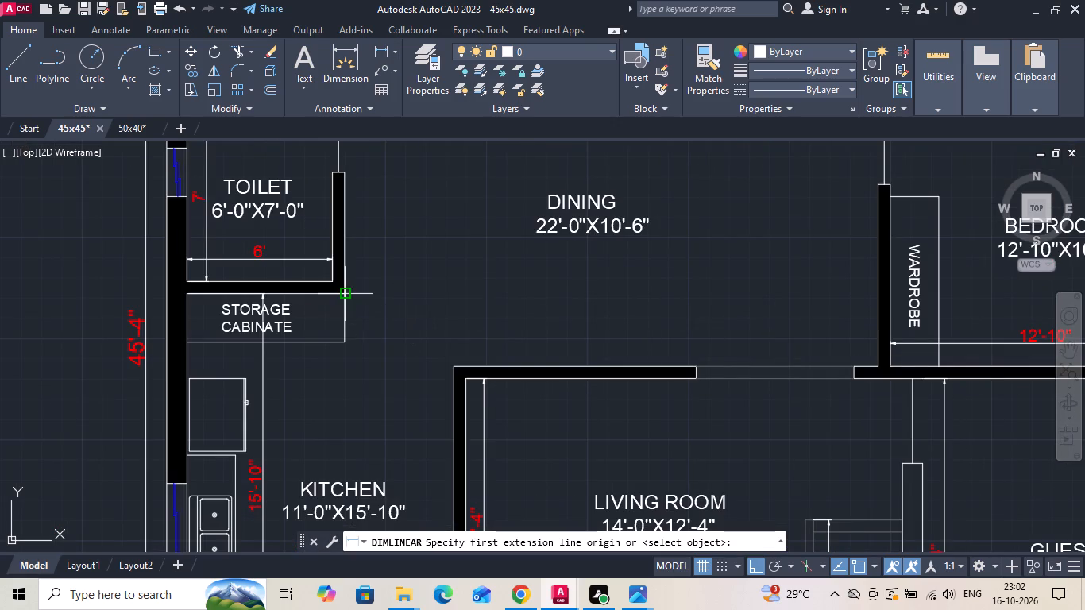
pyautogui.click(346, 295)
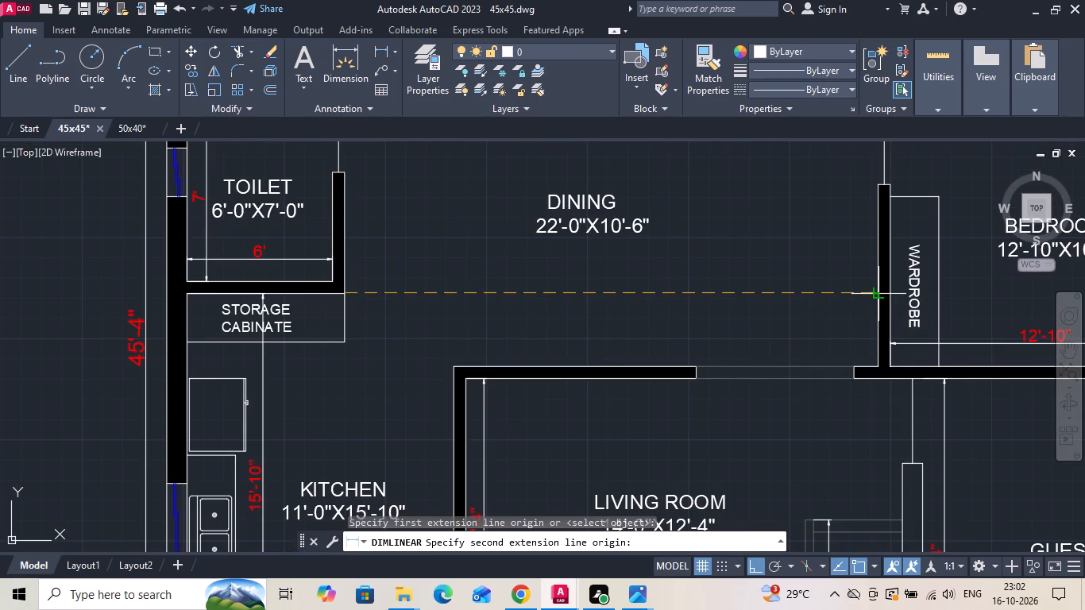
pyautogui.click(878, 295)
pyautogui.click(878, 295)
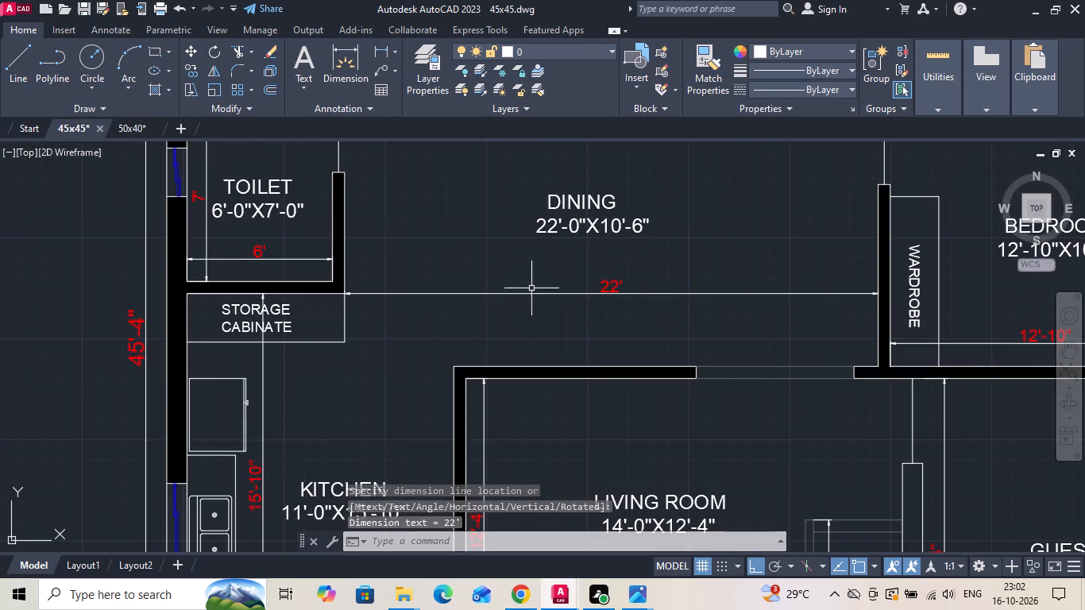
# Add a vertical linear dimension for the first-floor dining's depth, placed close beside the bedroom wall.
pyautogui.press('Return')
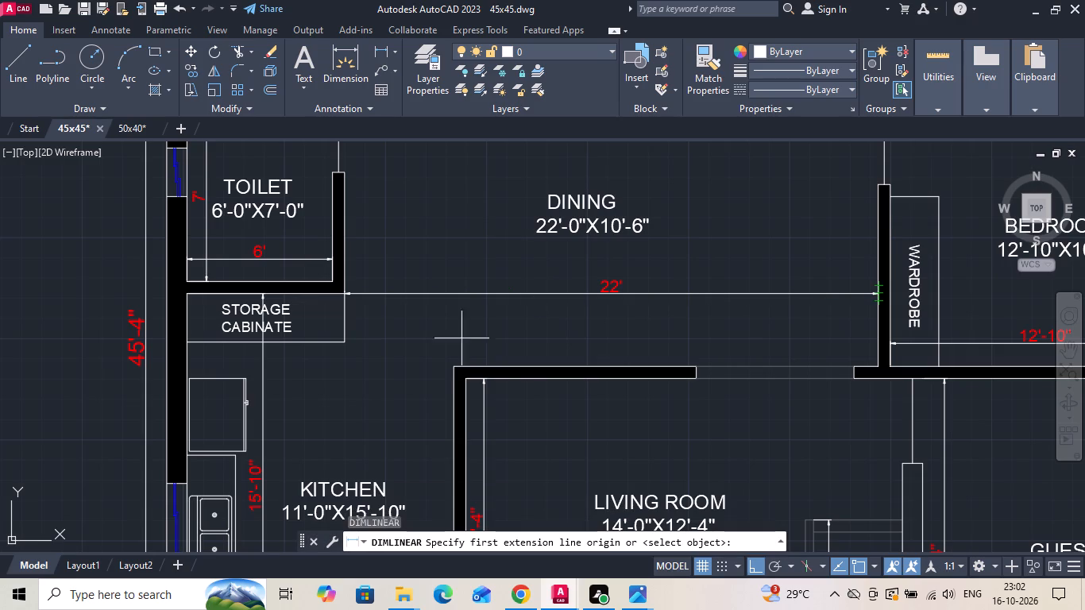
pyautogui.scroll(-1, 469, 427)
pyautogui.scroll(1, 554, 261)
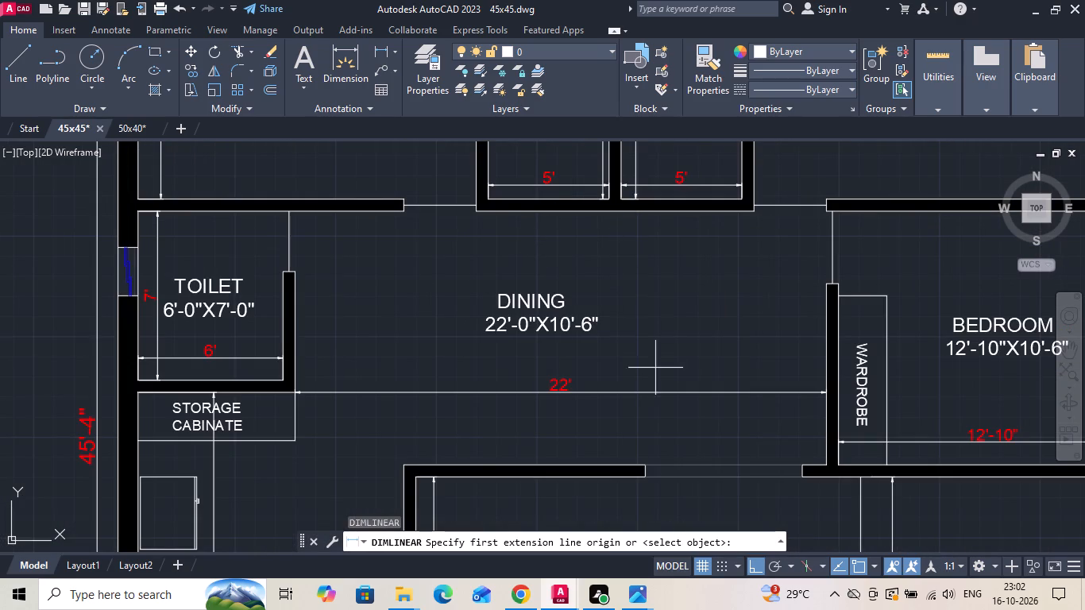
pyautogui.click(818, 466)
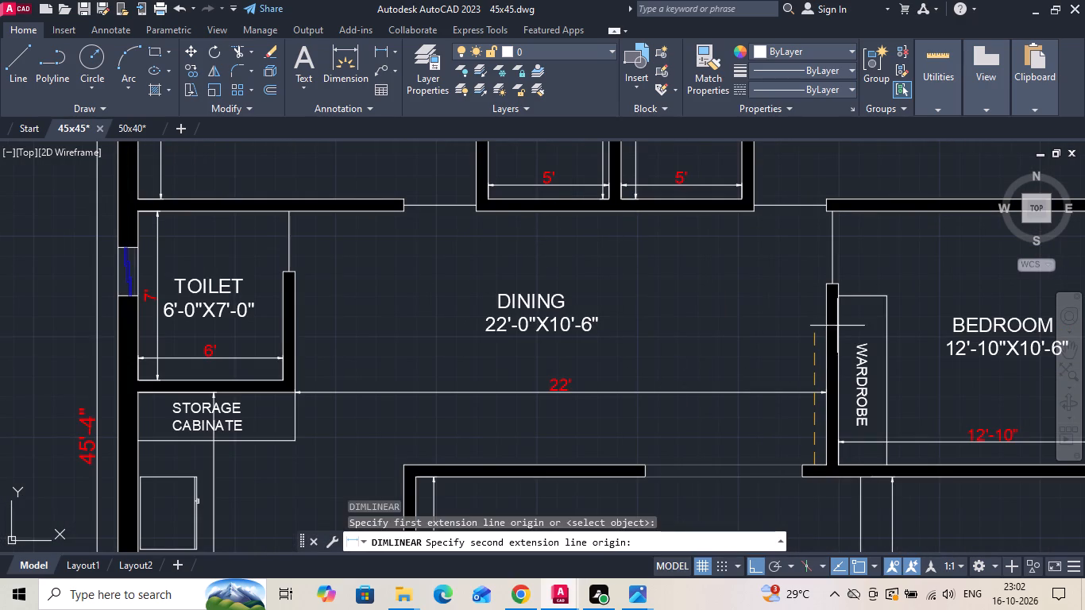
pyautogui.click(828, 208)
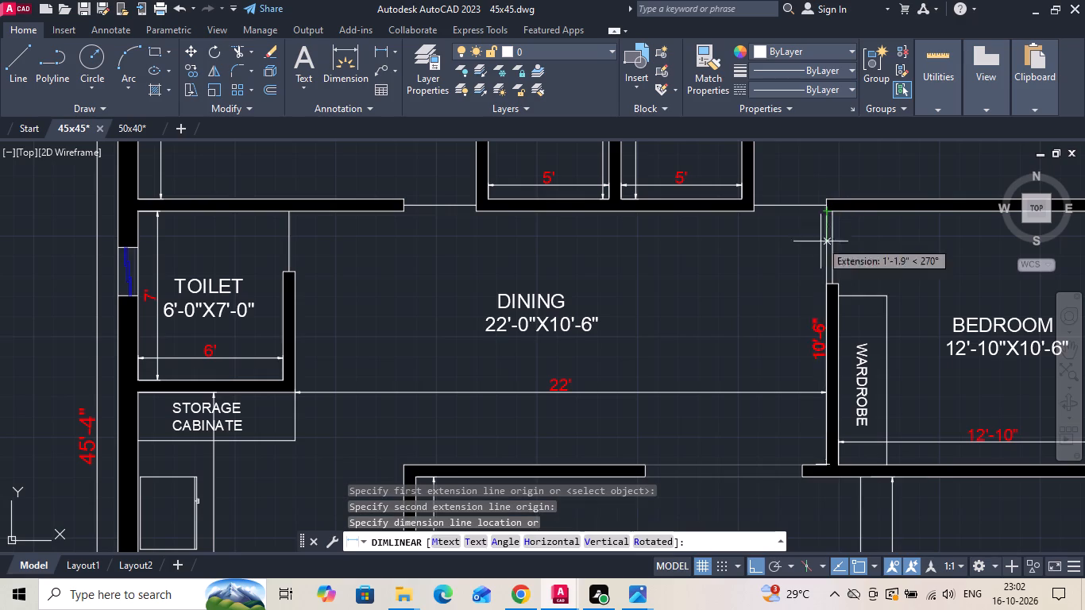
pyautogui.click(813, 276)
# Delete the vertical depth dimension crossing the middle of the ground-floor dining.
pyautogui.scroll(-2, 840, 293)
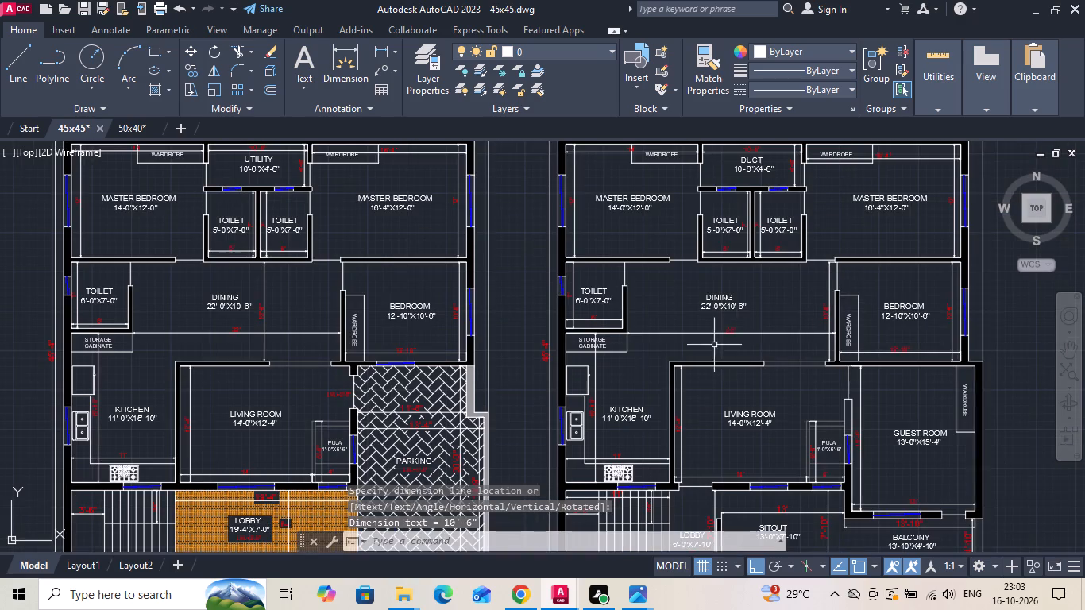
pyautogui.moveTo(708, 346); pyautogui.dragTo(724, 307, button='middle')
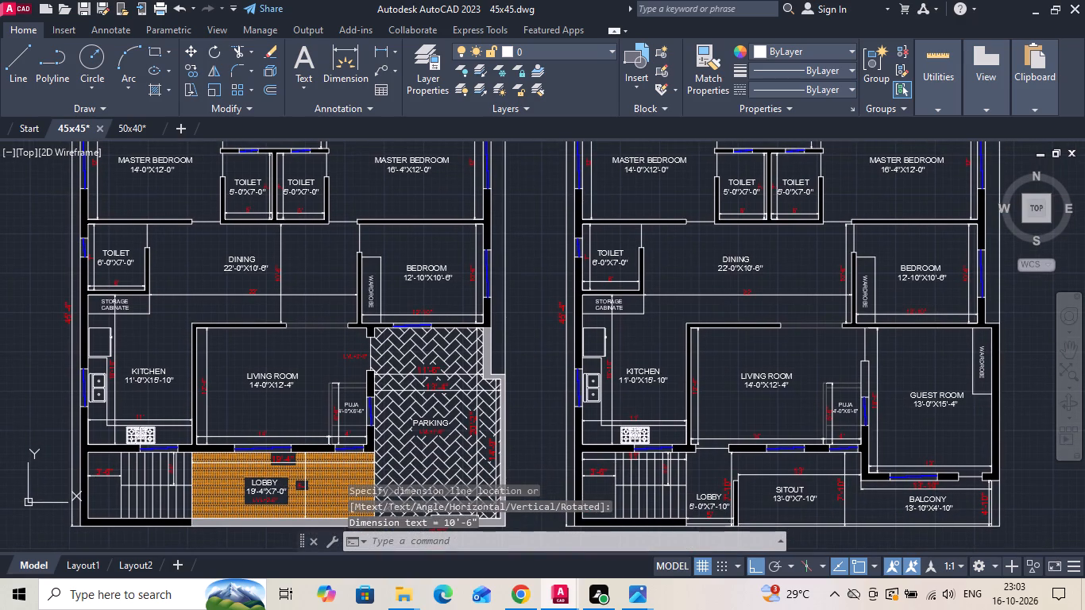
pyautogui.scroll(2, 268, 257)
pyautogui.click(291, 285)
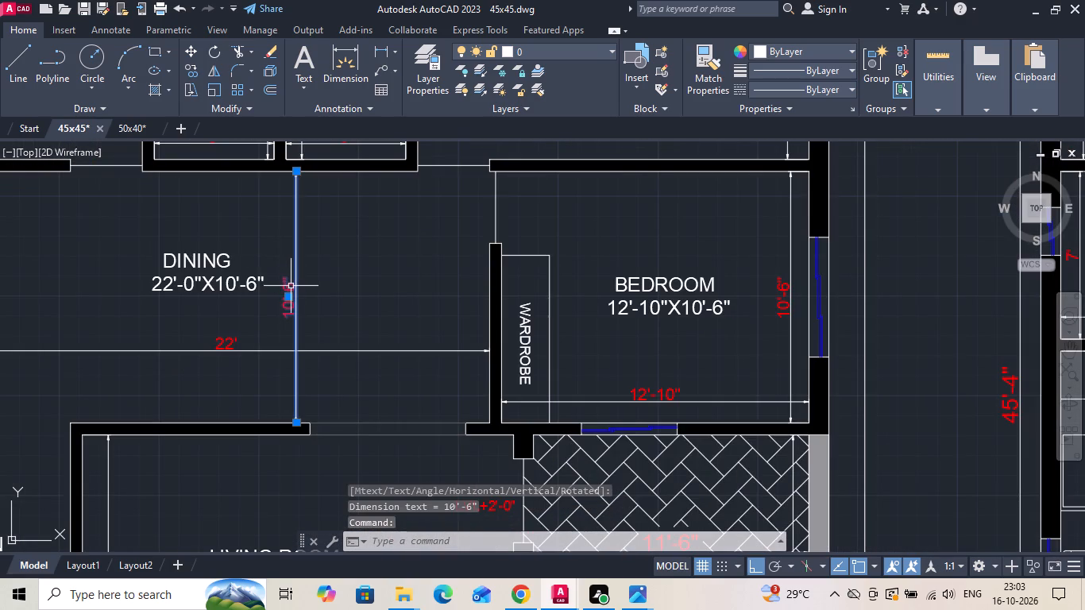
pyautogui.press('Delete')
# Add a vertical linear dimension for the ground-floor dining's depth, placed close beside the bedroom wall.
pyautogui.click(378, 48)
pyautogui.scroll(1, 473, 183)
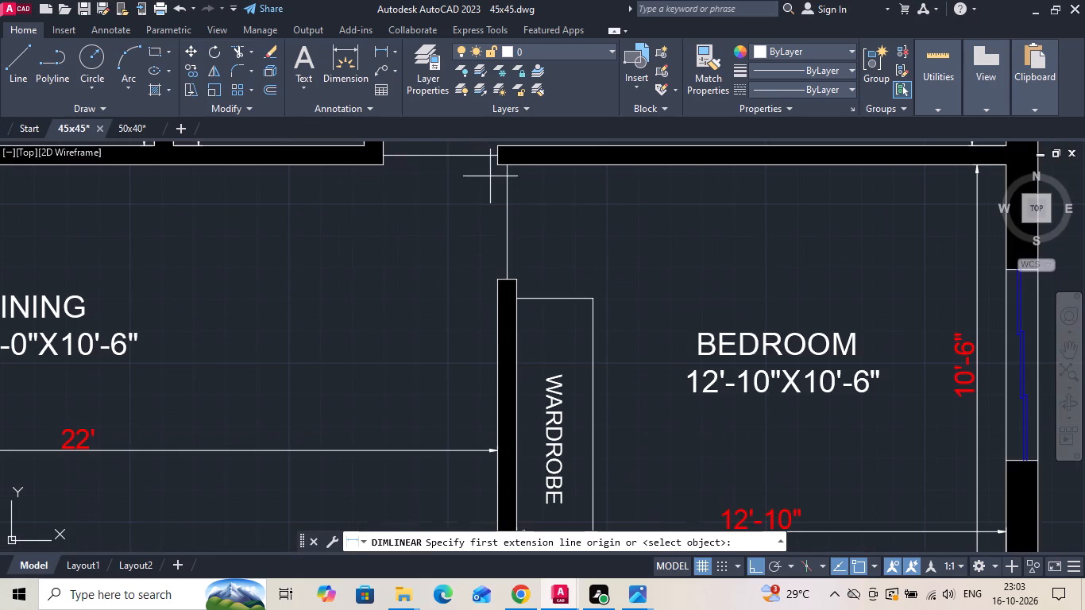
pyautogui.click(495, 164)
pyautogui.scroll(-1, 494, 184)
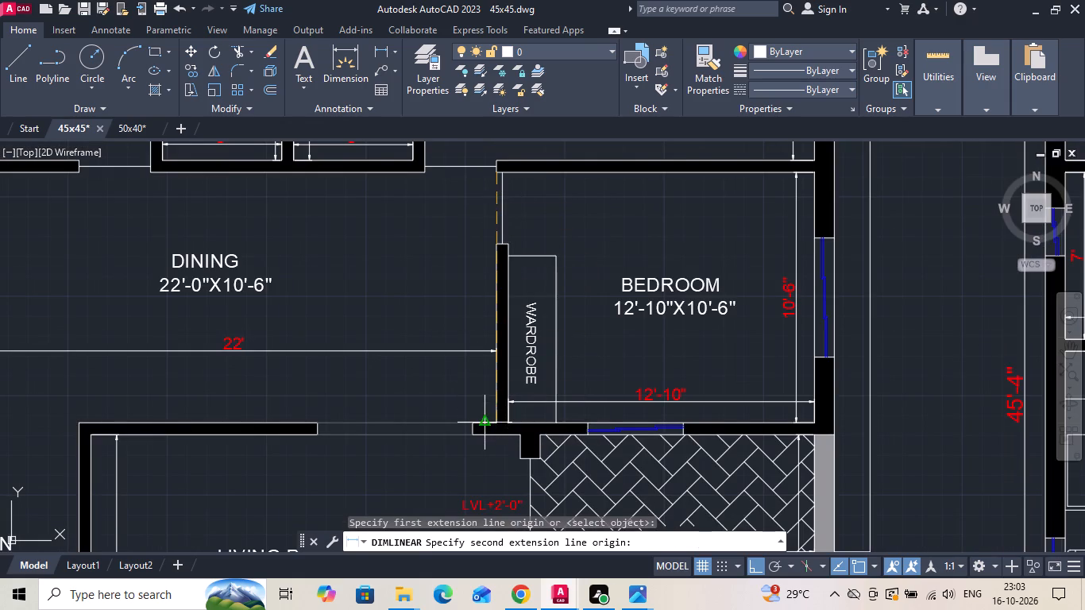
pyautogui.click(487, 419)
pyautogui.click(482, 379)
# Save the drawing.
pyautogui.scroll(-1, 454, 277)
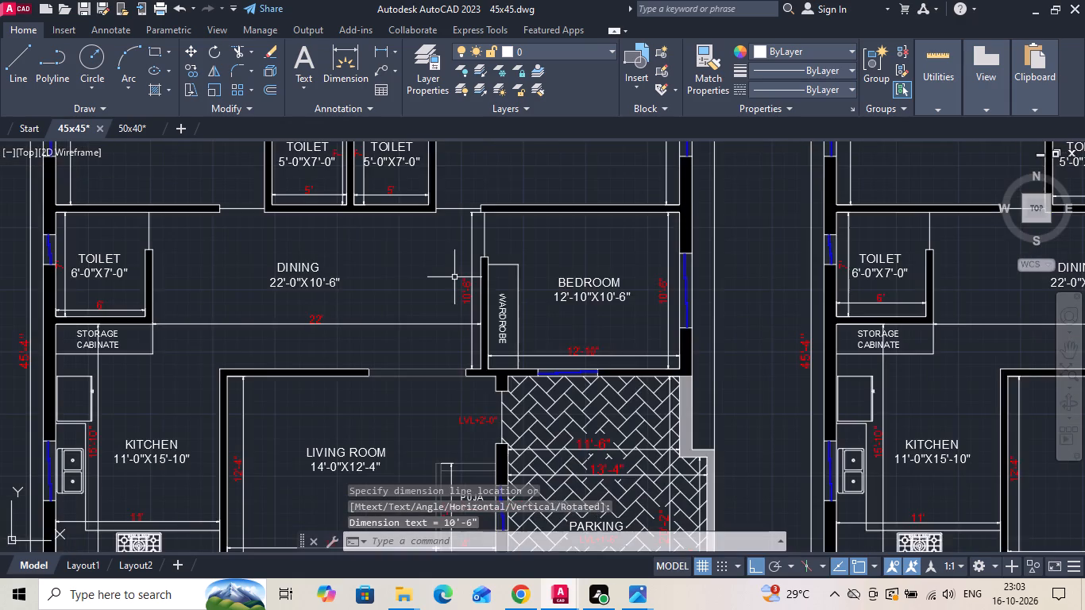
pyautogui.scroll(-1, 454, 277)
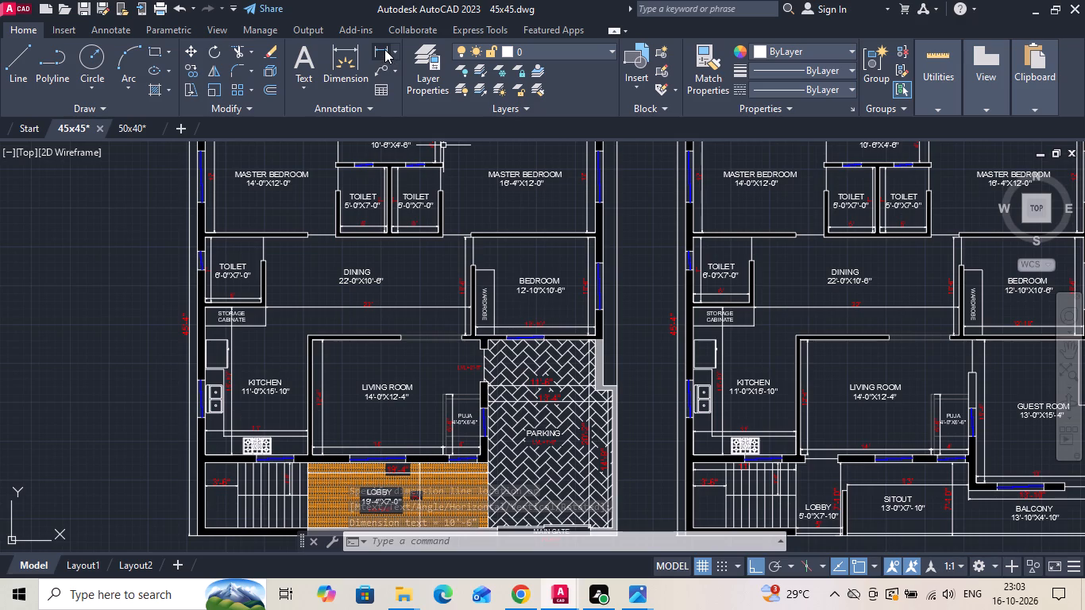
pyautogui.hotkey('ctrl', 's')
pyautogui.hotkey('ctrl', 's')
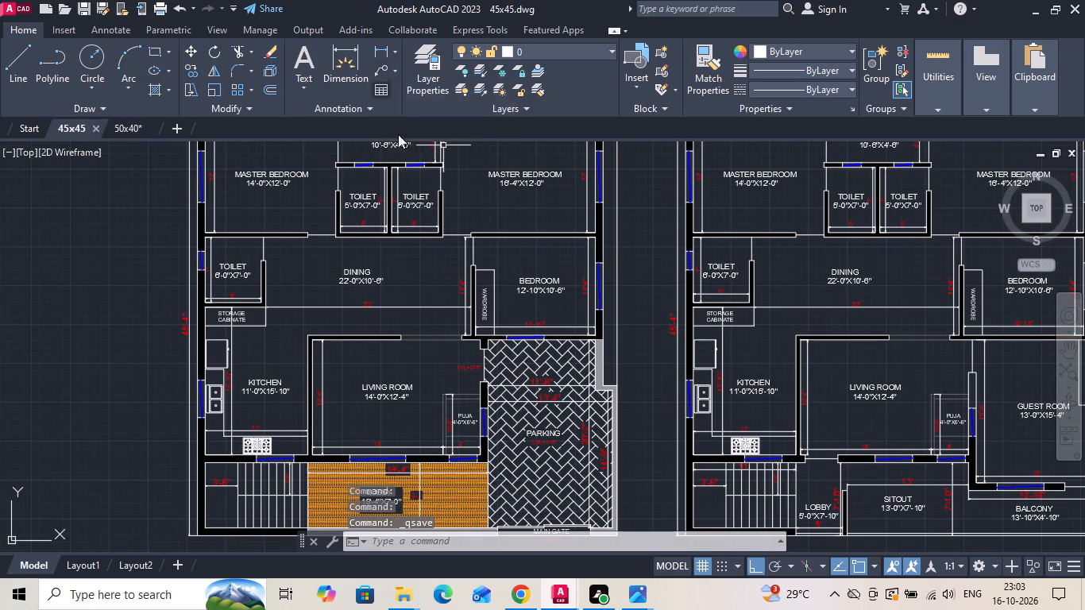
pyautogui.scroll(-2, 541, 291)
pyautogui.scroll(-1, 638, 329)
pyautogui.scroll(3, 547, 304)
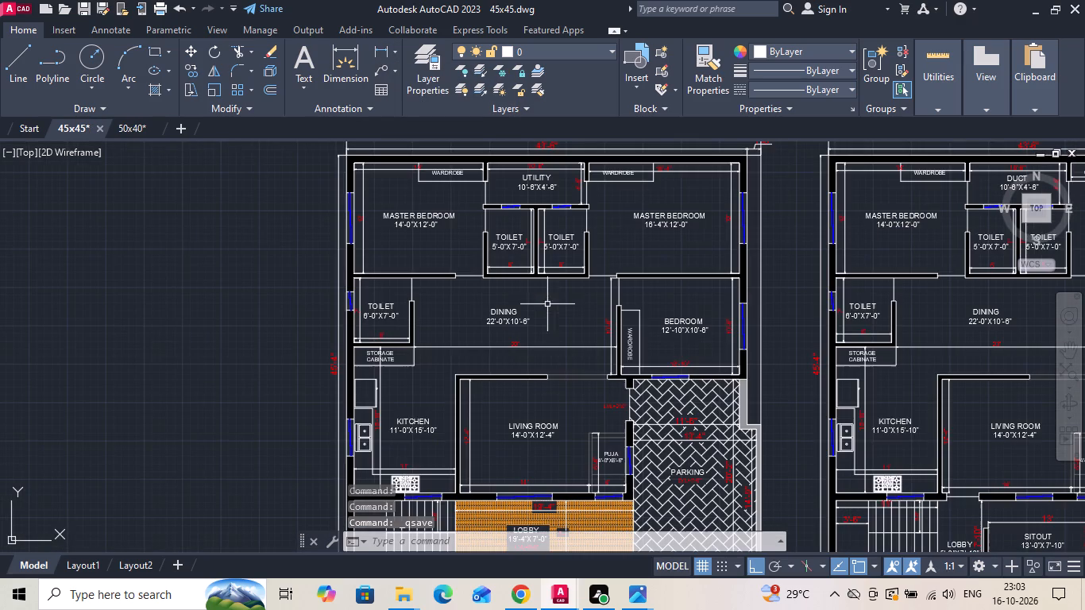
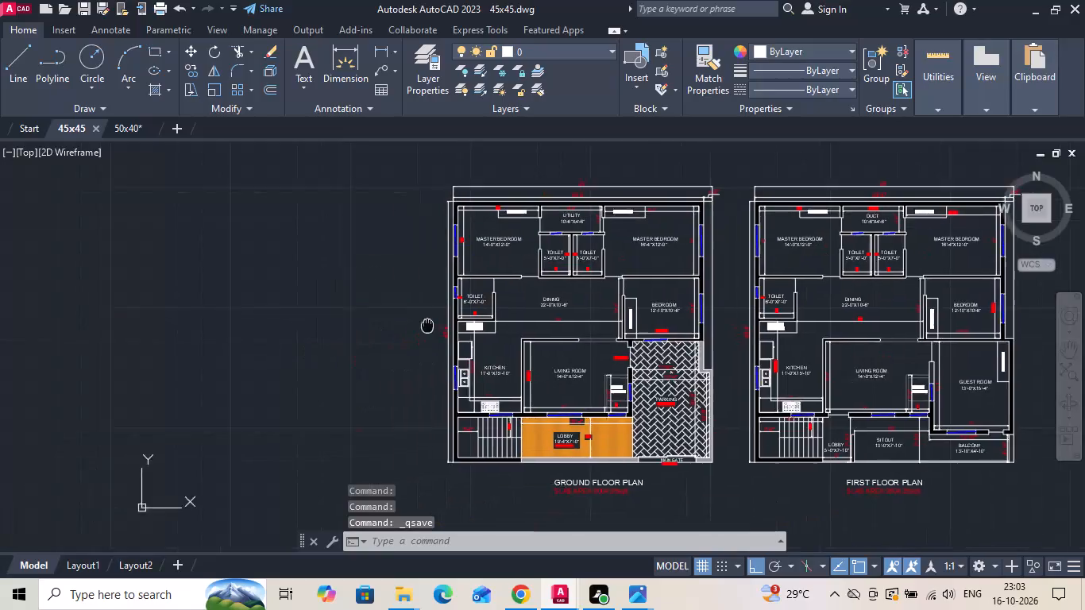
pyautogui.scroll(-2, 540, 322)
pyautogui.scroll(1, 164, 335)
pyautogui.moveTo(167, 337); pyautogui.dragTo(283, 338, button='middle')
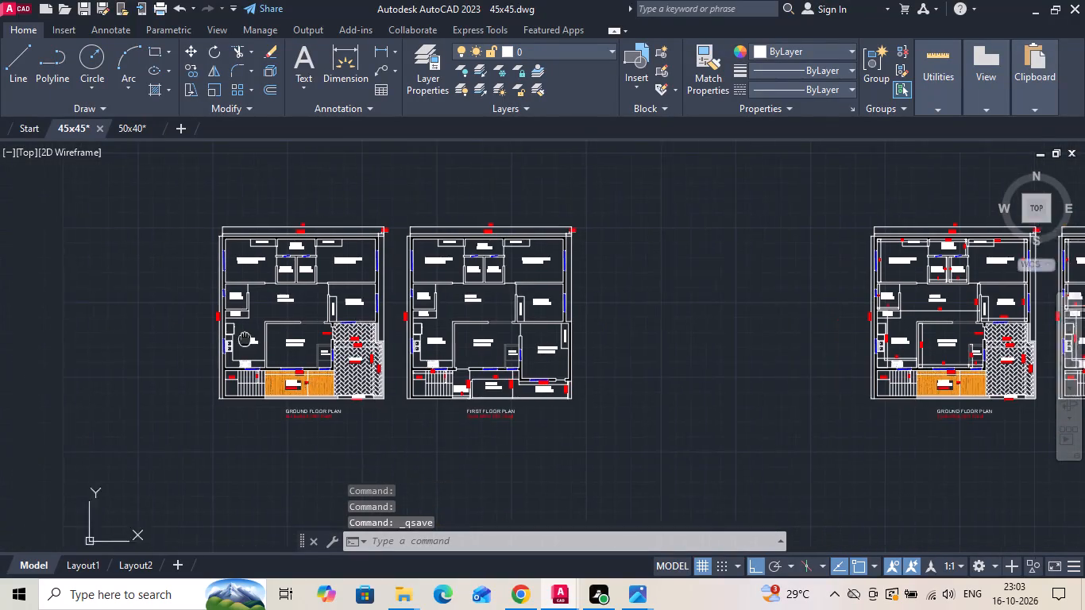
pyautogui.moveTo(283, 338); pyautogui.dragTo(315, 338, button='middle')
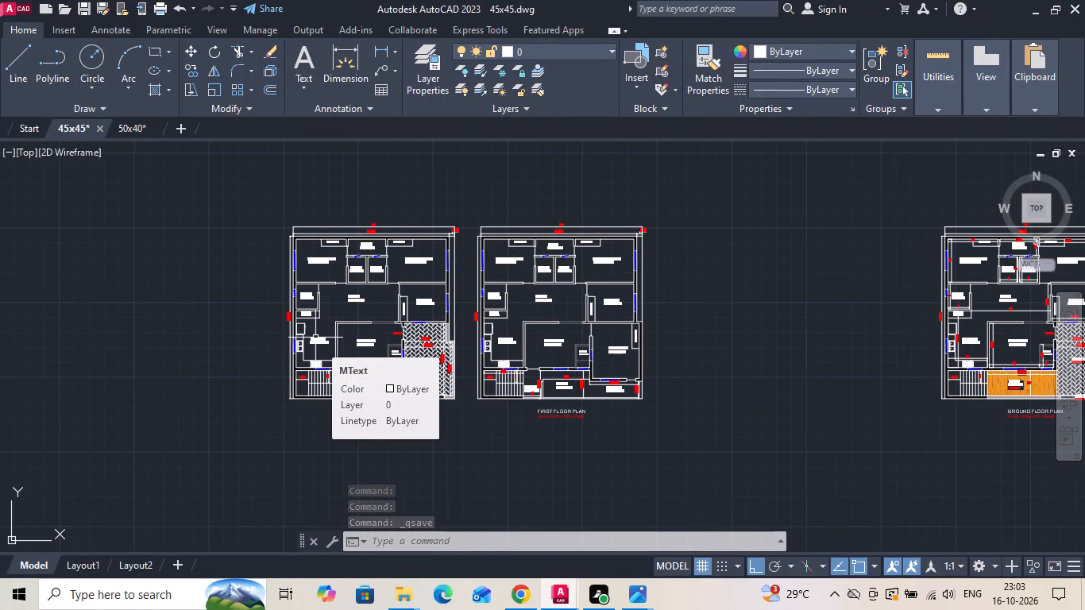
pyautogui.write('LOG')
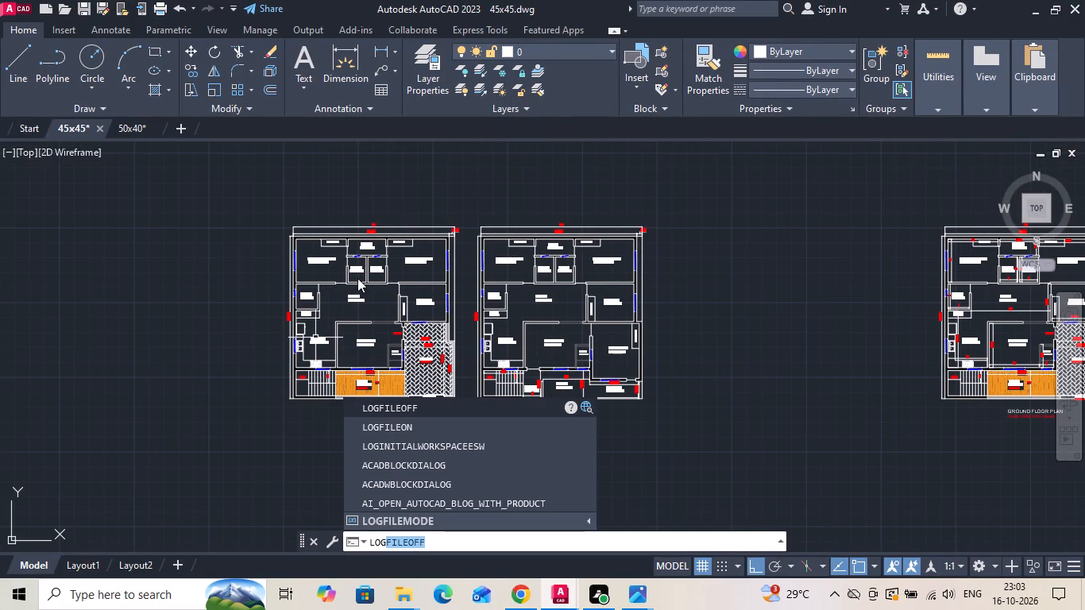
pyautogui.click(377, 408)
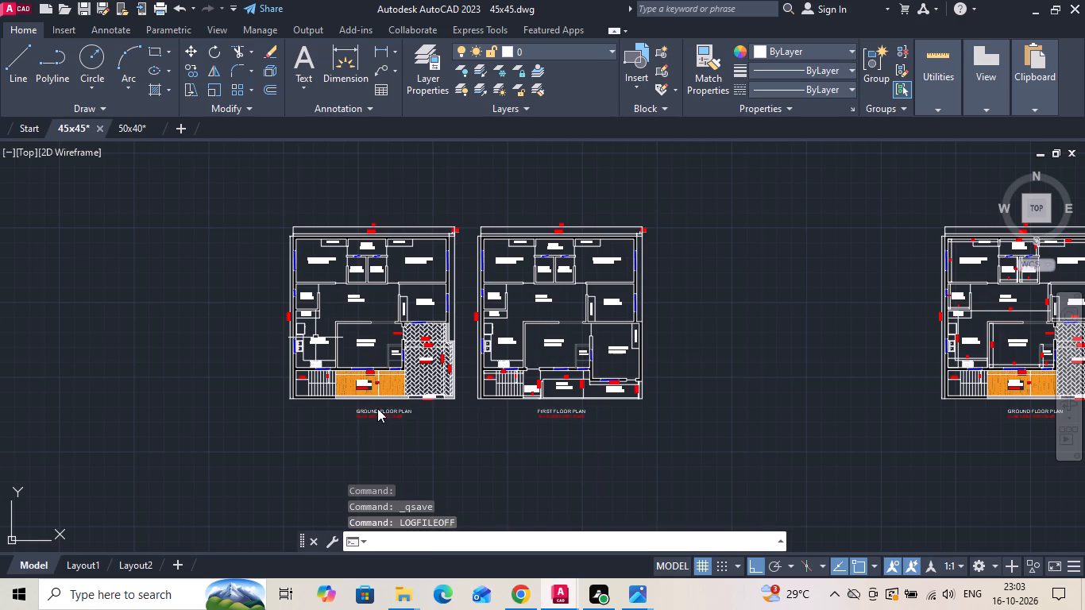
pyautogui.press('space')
# Start a plot with the previous plot's page setup, window the leftmost ground floor plan including its title, and preview the sheet.
pyautogui.scroll(2, 332, 336)
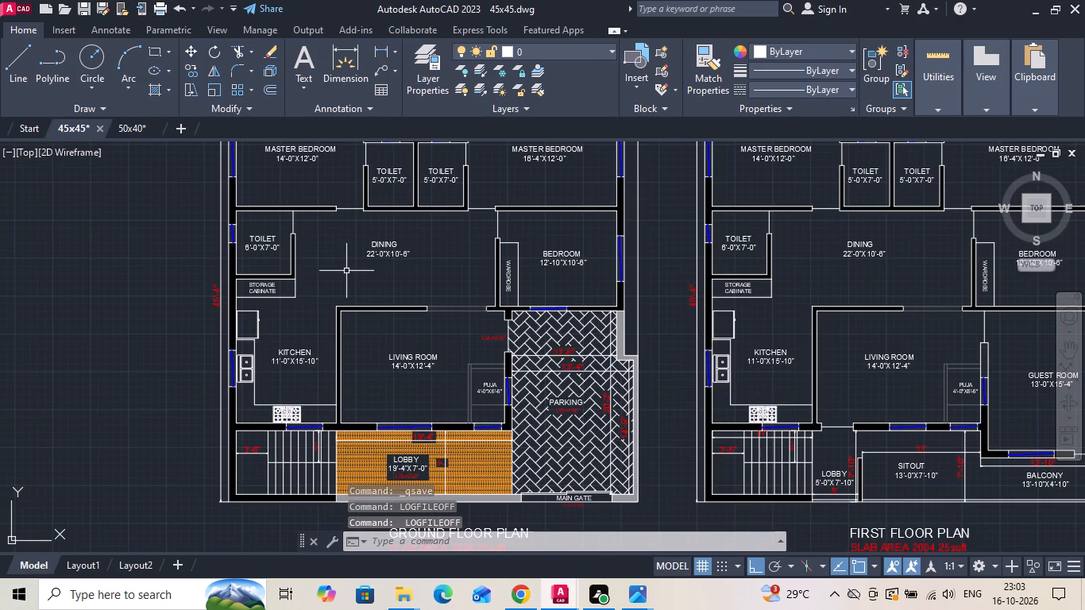
pyautogui.scroll(-2, 315, 302)
pyautogui.moveTo(867, 320); pyautogui.dragTo(443, 288, button='middle')
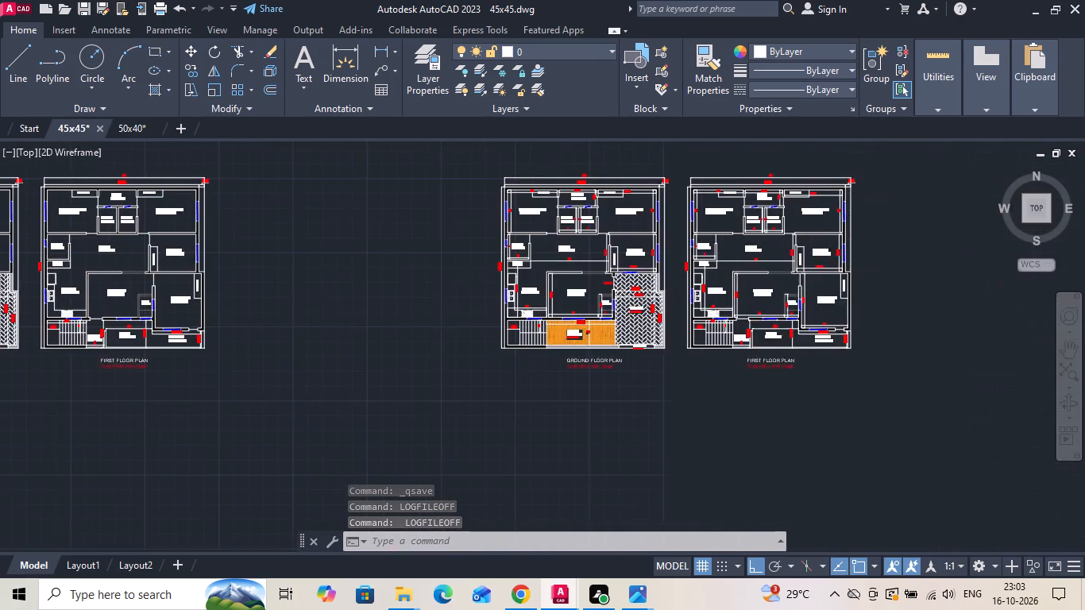
pyautogui.scroll(2, 556, 253)
pyautogui.scroll(-2, 577, 246)
pyautogui.moveTo(105, 273); pyautogui.dragTo(414, 307, button='middle')
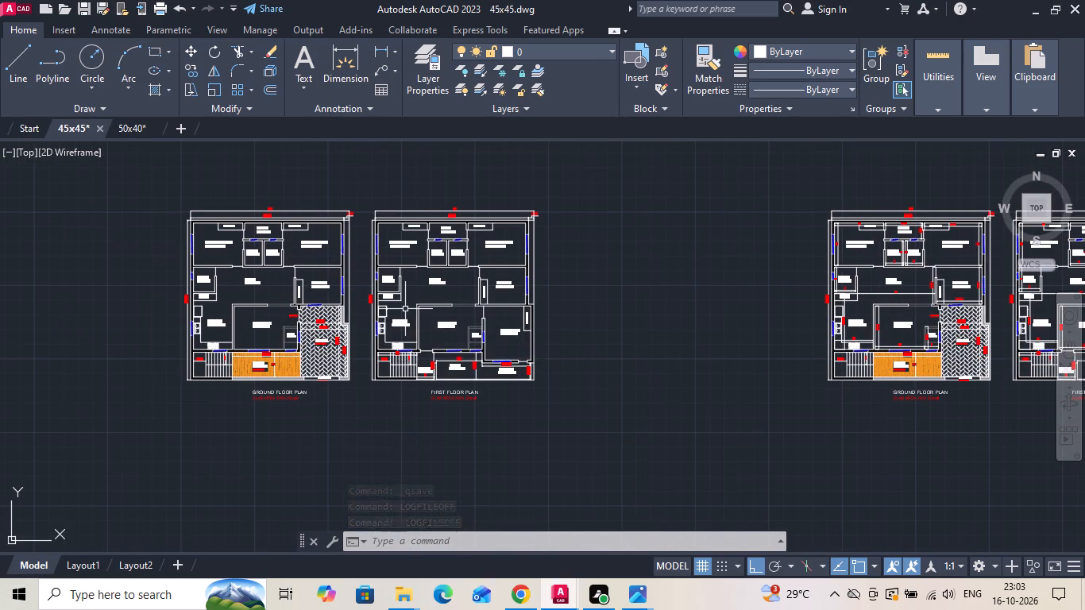
pyautogui.write('PLOT')
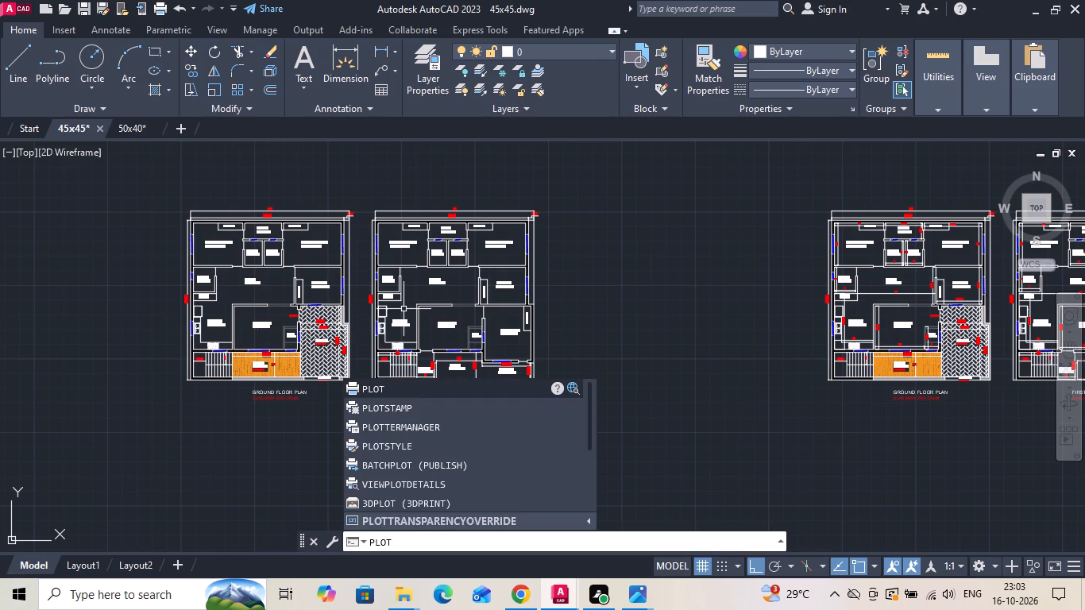
pyautogui.press('space')
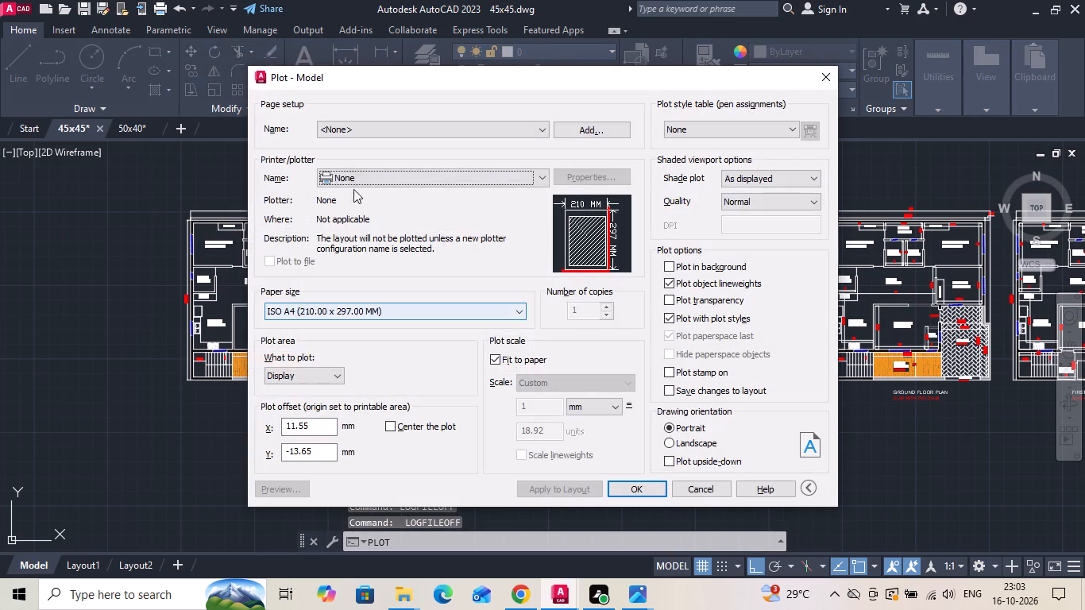
pyautogui.click(362, 135)
pyautogui.click(358, 149)
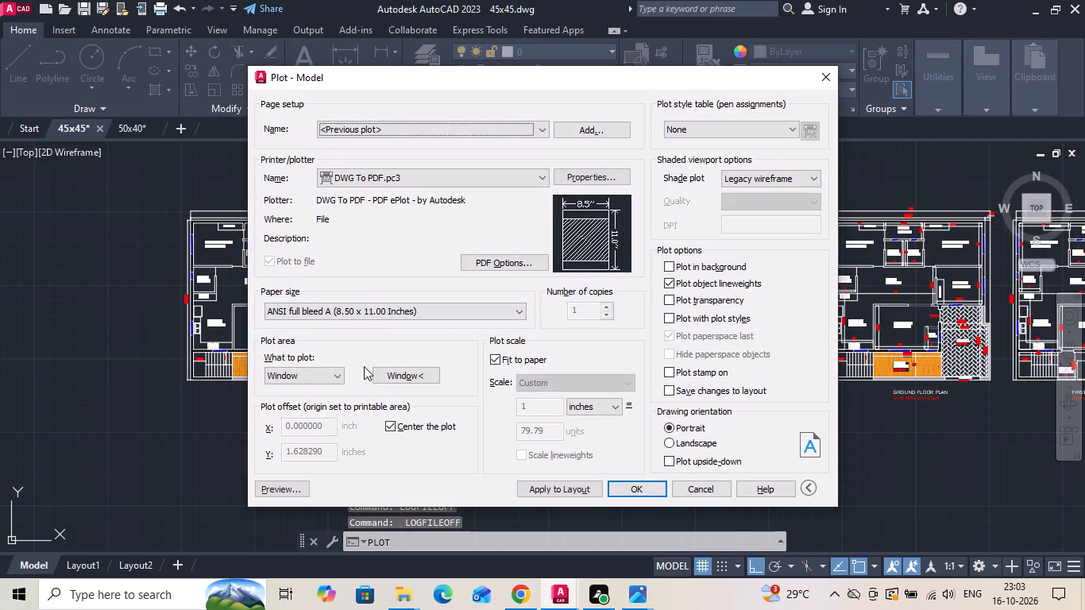
pyautogui.click(383, 377)
pyautogui.scroll(1, 164, 193)
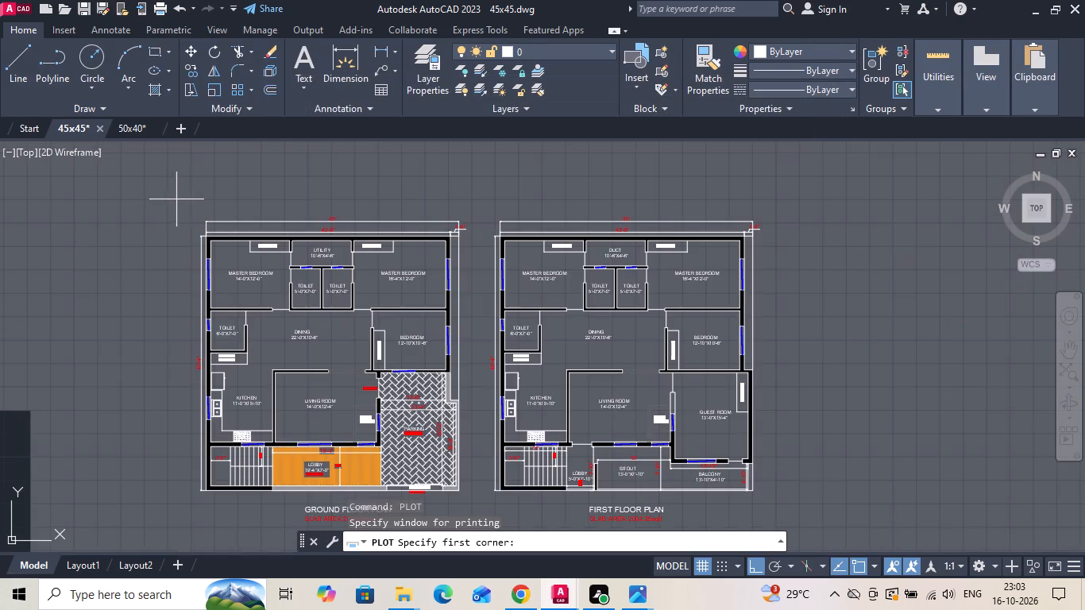
pyautogui.click(187, 207)
pyautogui.scroll(-1, 221, 232)
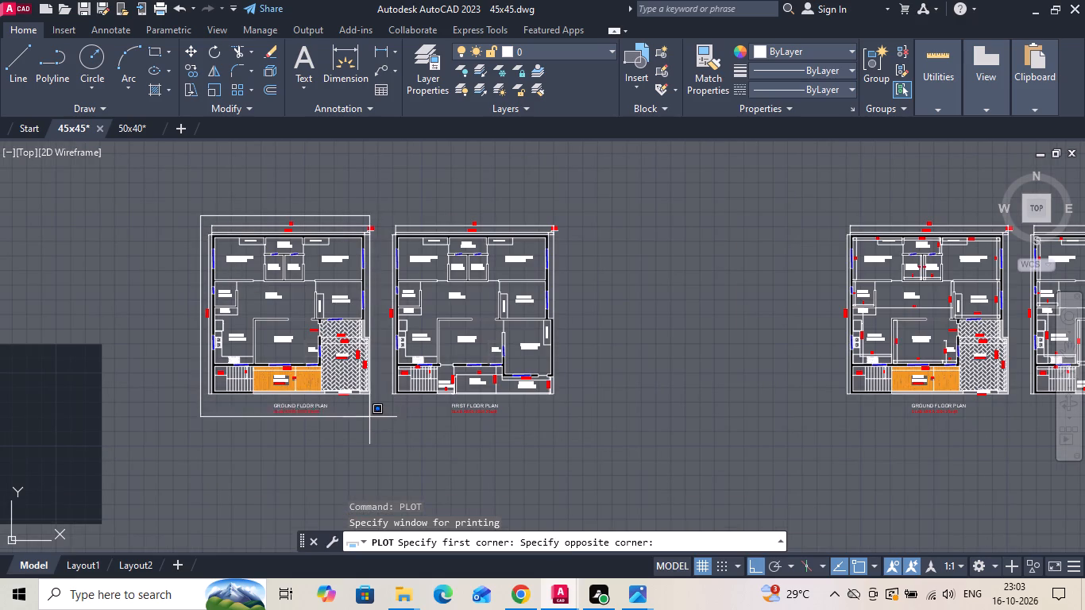
pyautogui.click(384, 422)
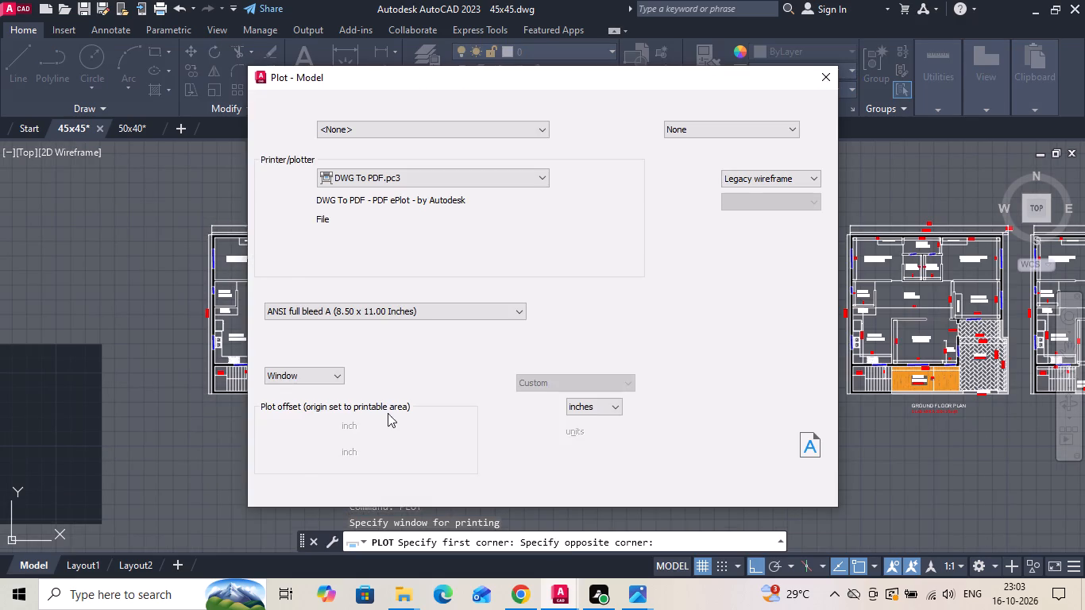
pyautogui.click(301, 485)
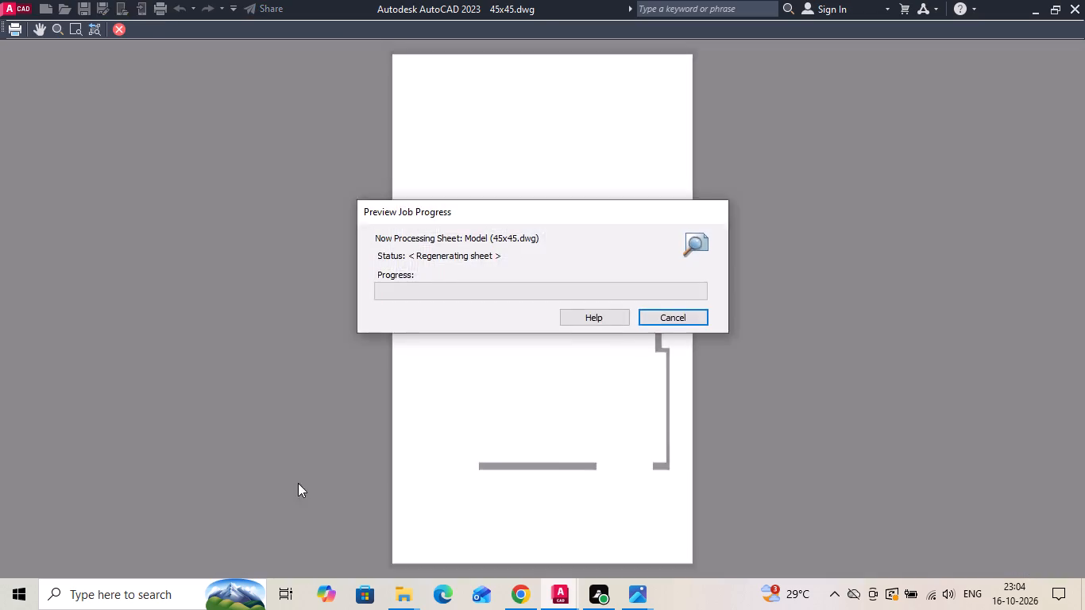
pyautogui.press('space')
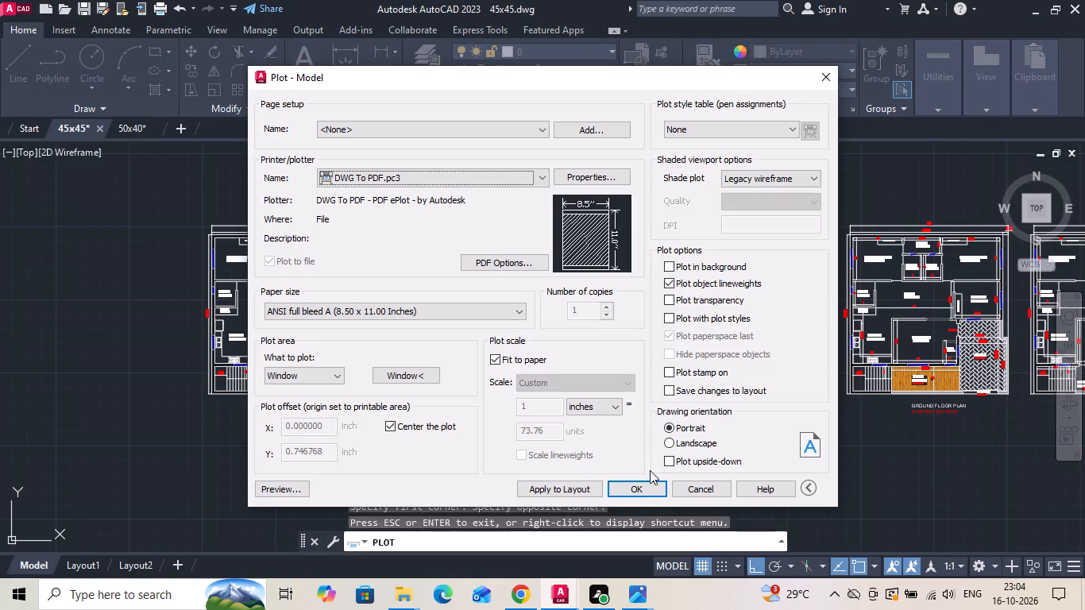
# Save the ground floor plot as PDF "45x45 GF" in the Desktop folder INTERNSHIP/16102026 and close the PDF viewer that opens.
pyautogui.click(635, 492)
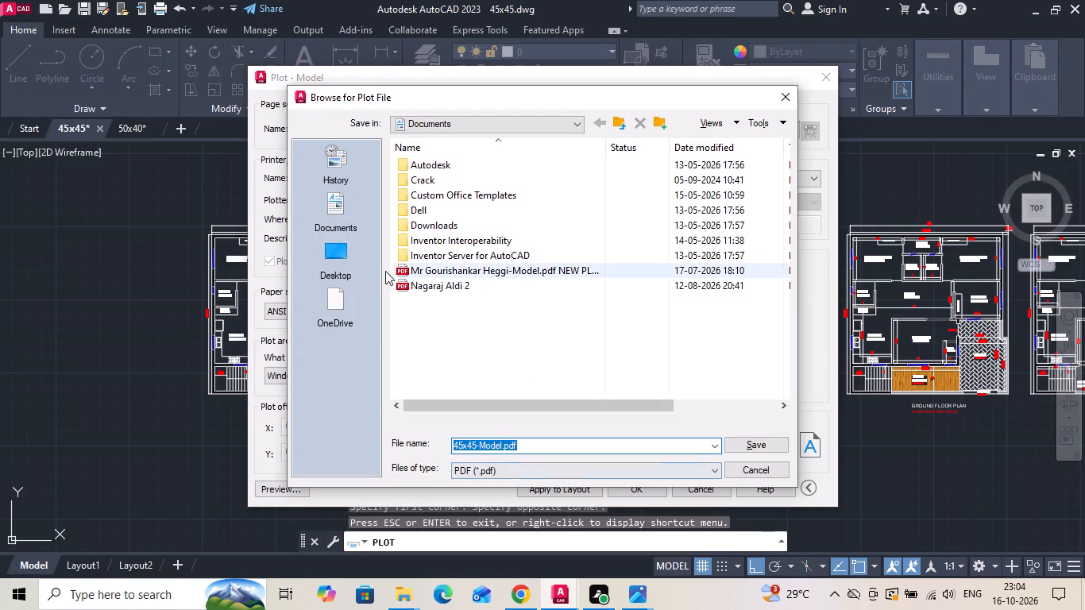
pyautogui.doubleClick(338, 259)
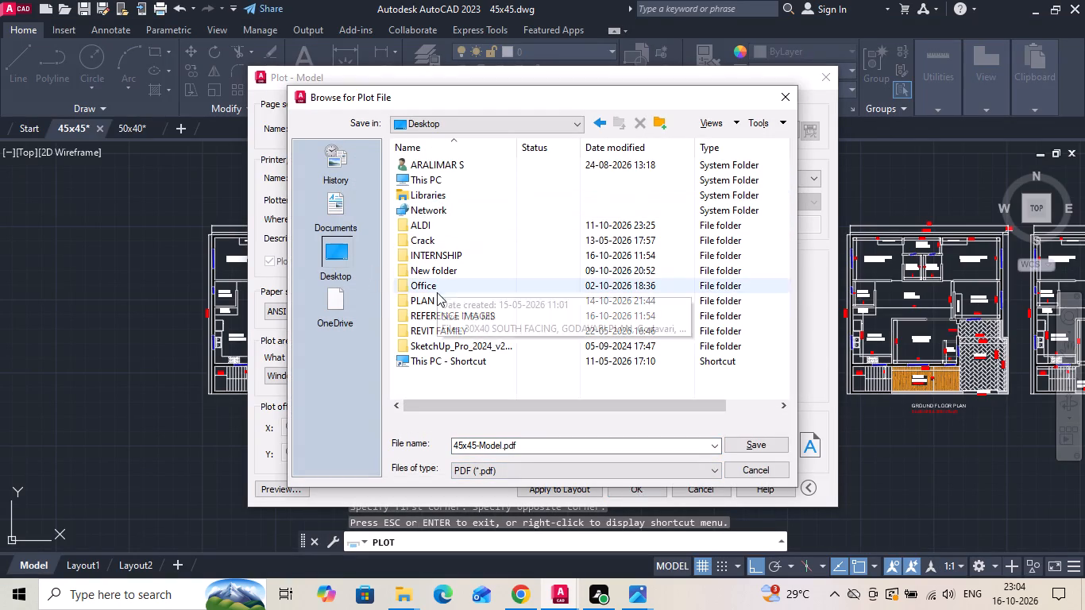
pyautogui.click(437, 299)
pyautogui.doubleClick(446, 253)
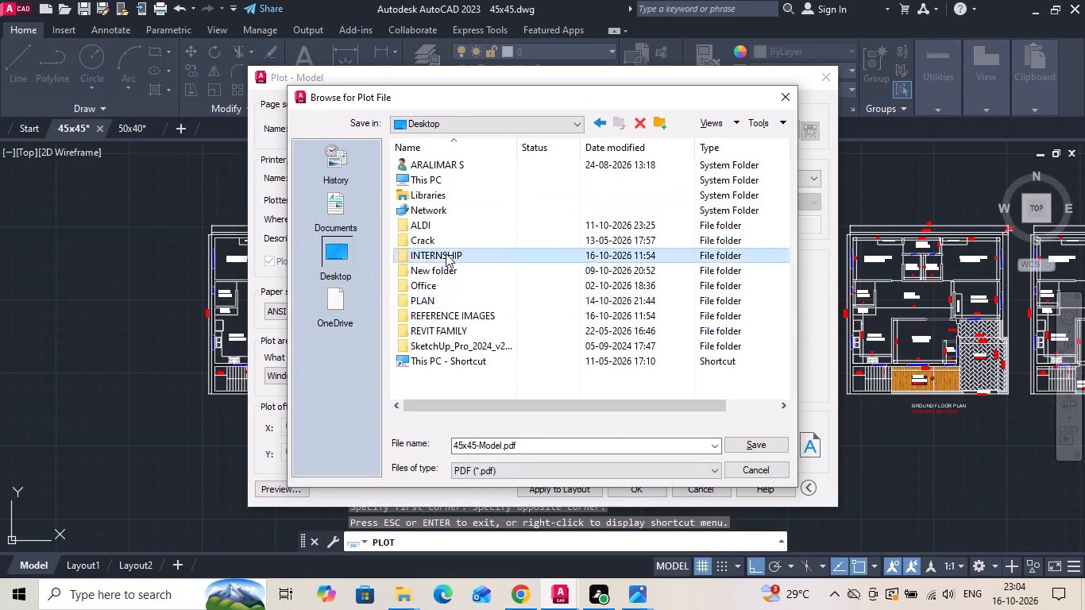
pyautogui.doubleClick(452, 250)
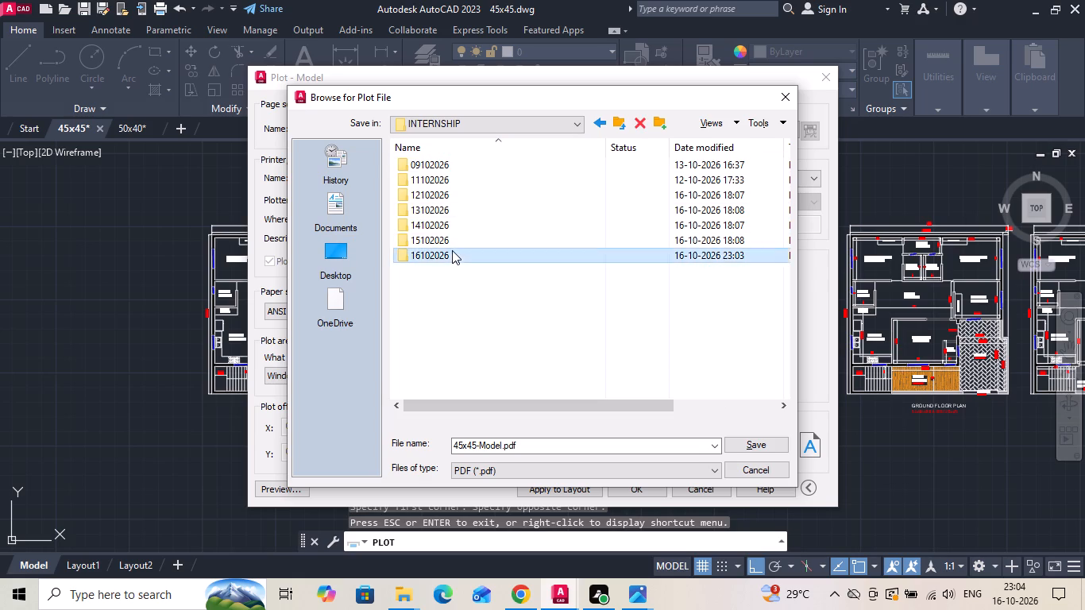
pyautogui.doubleClick(540, 447)
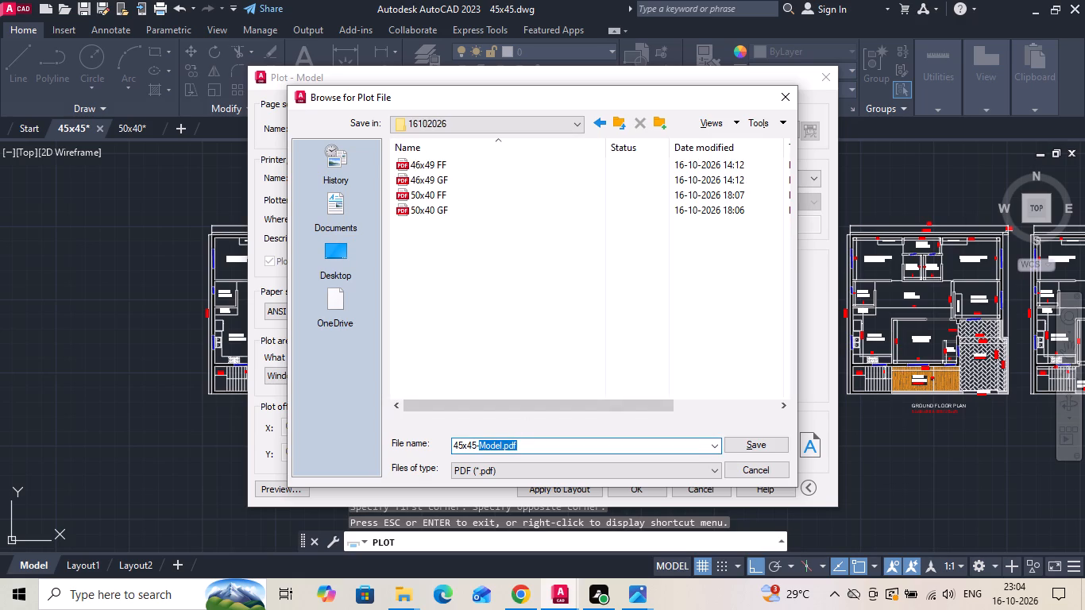
pyautogui.press('BackSpace')
pyautogui.press('BackSpace')
pyautogui.press('space')
pyautogui.write('GF')
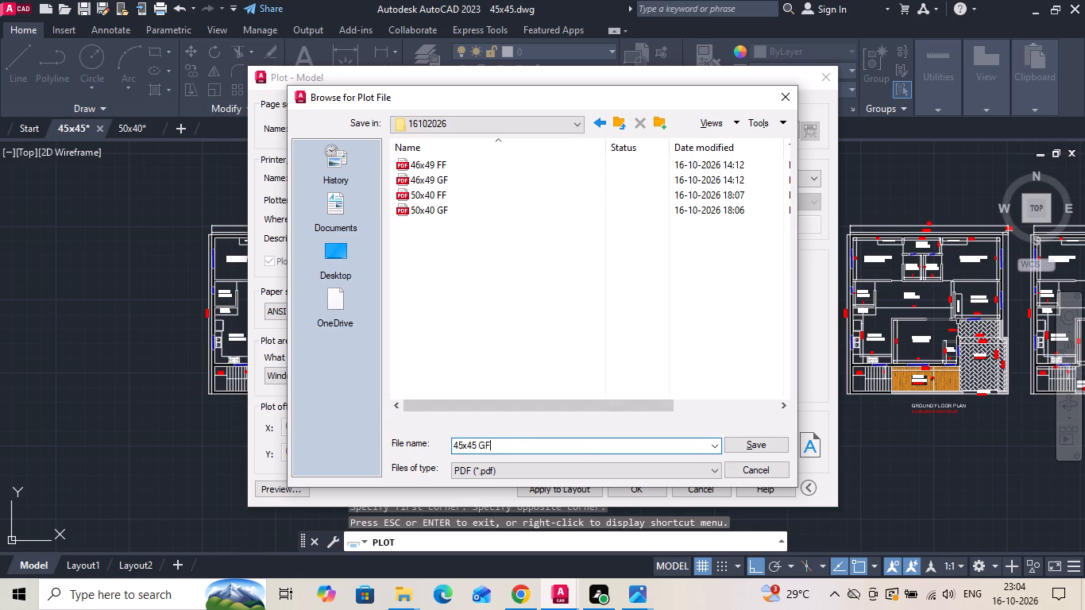
pyautogui.click(740, 450)
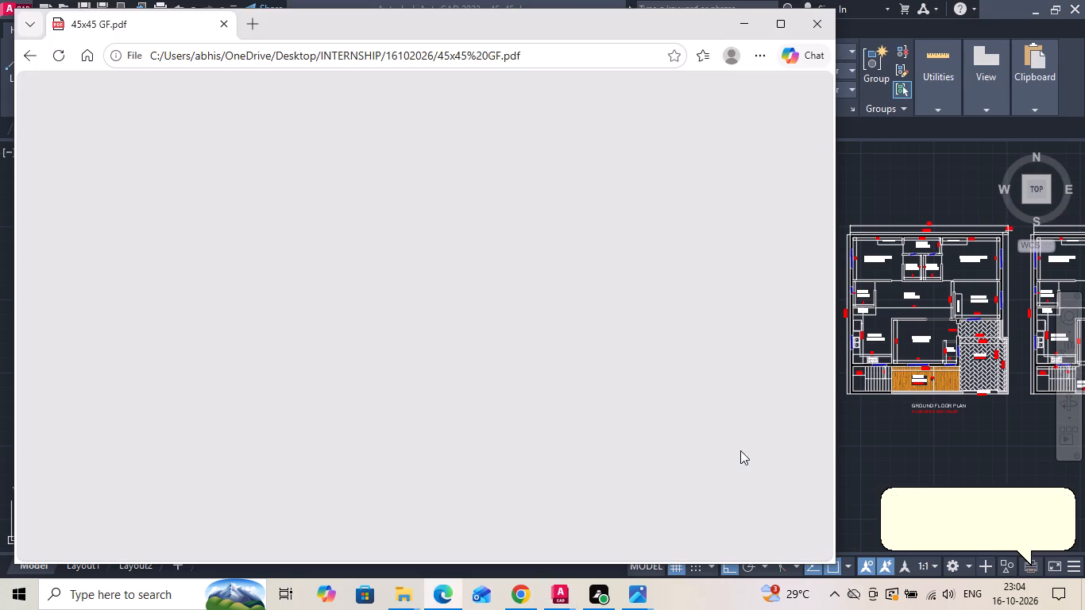
pyautogui.click(813, 25)
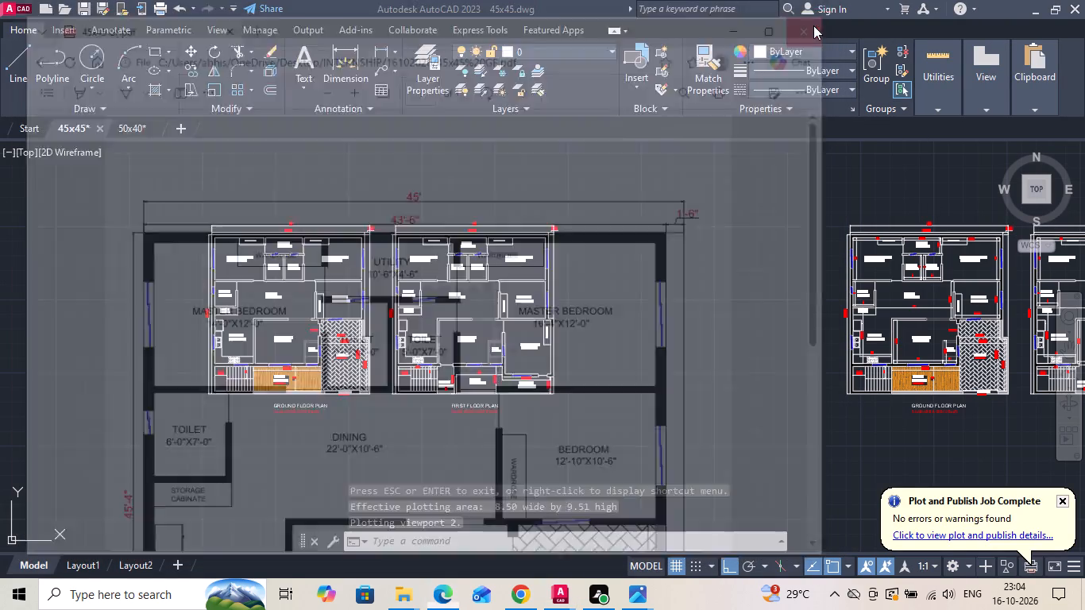
# Start another plot with the previous plot's setup, window the adjacent first floor plan including its title, and preview the sheet.
pyautogui.press('space')
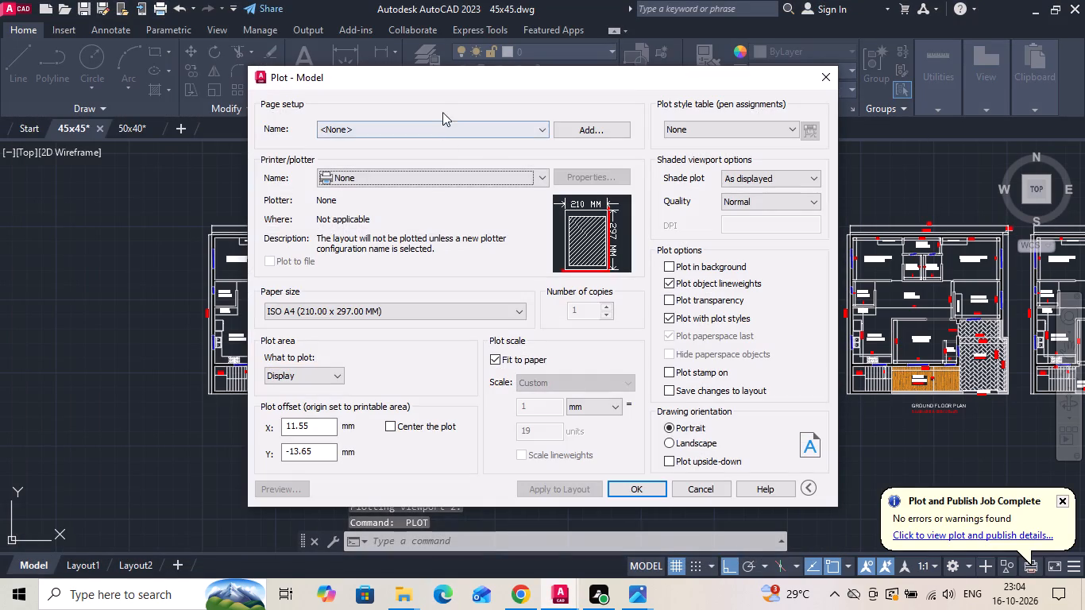
pyautogui.click(443, 124)
pyautogui.click(440, 156)
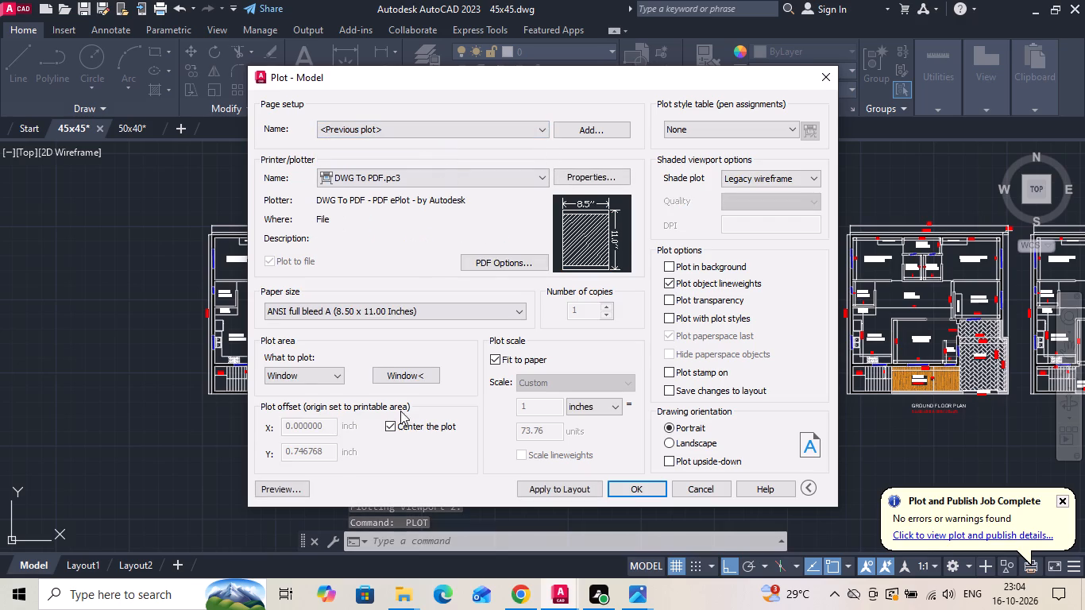
pyautogui.click(406, 373)
pyautogui.scroll(2, 382, 228)
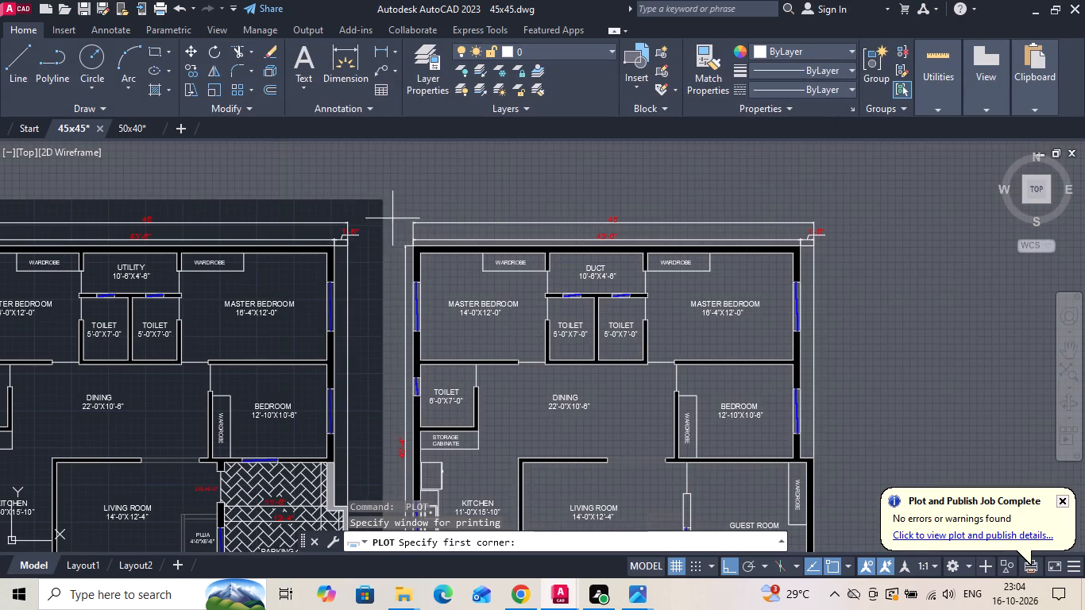
pyautogui.click(395, 204)
pyautogui.scroll(-2, 395, 204)
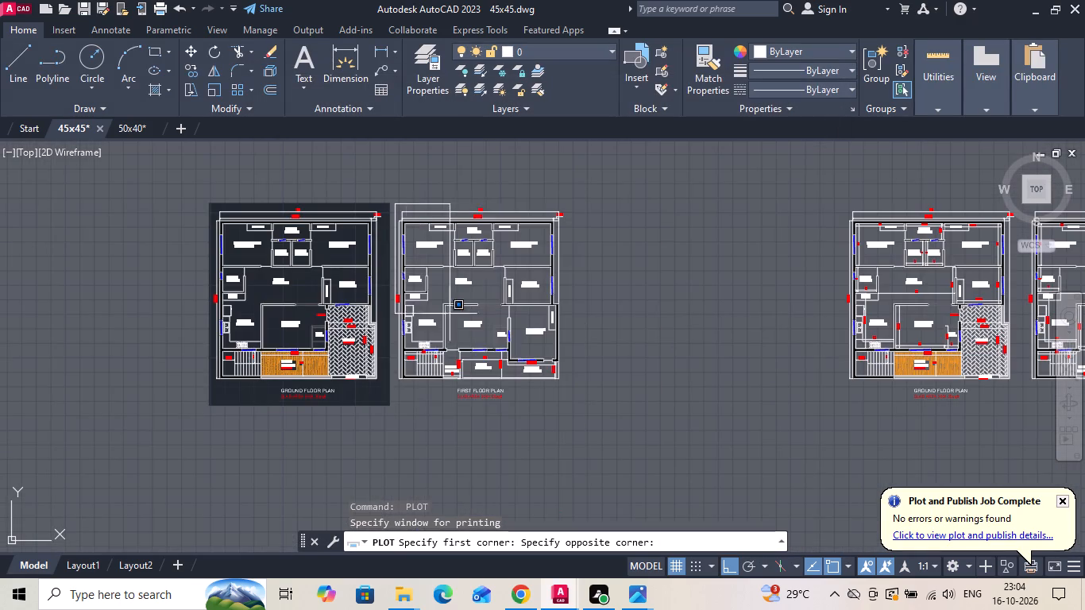
pyautogui.click(571, 405)
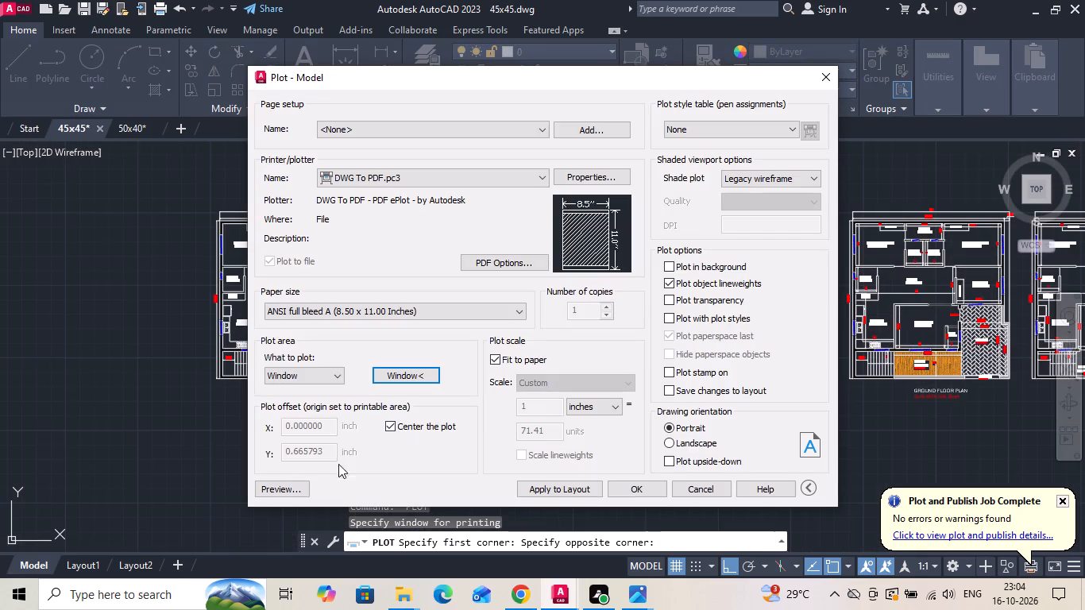
pyautogui.click(283, 488)
pyautogui.scroll(1, 475, 432)
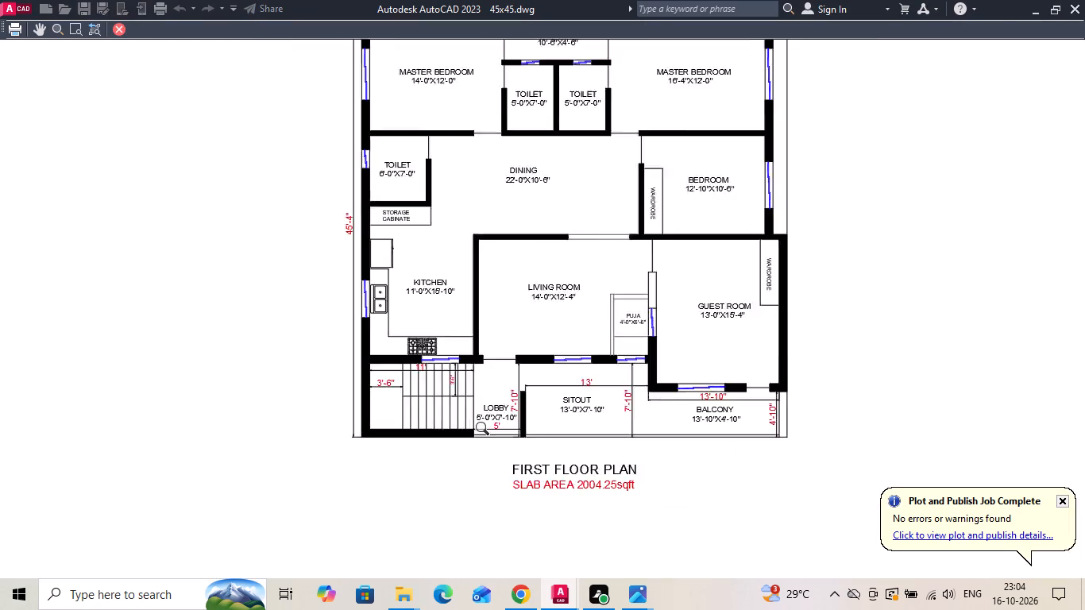
pyautogui.scroll(1, 488, 431)
pyautogui.press('space')
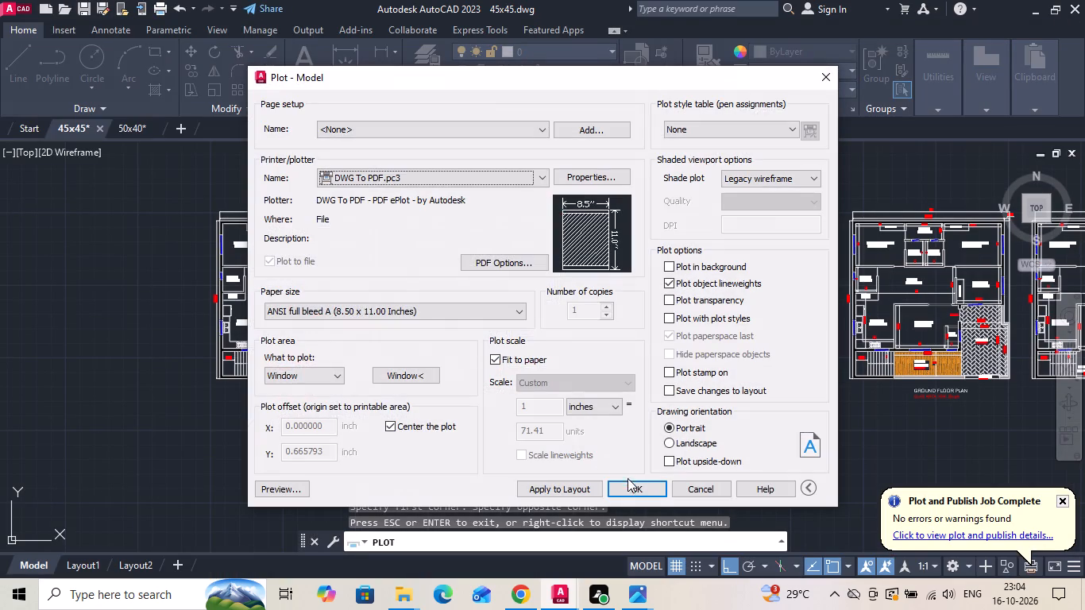
# Save the first floor plot as PDF "45x45 FF" in the folder 16102026 and close the PDF viewer that opens.
pyautogui.click(631, 482)
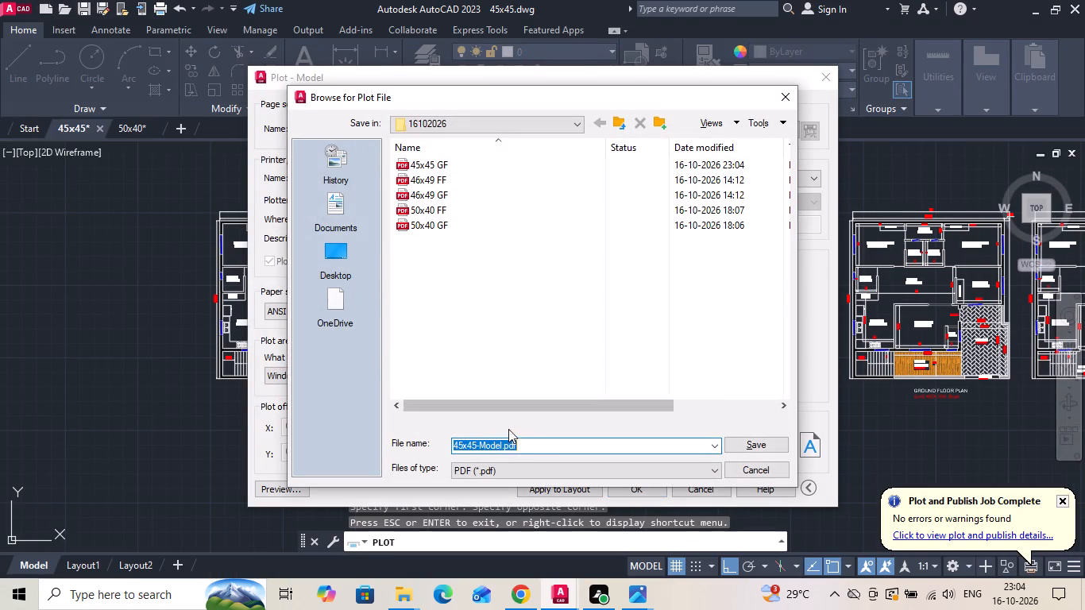
pyautogui.click(544, 446)
pyautogui.press('BackSpace')
pyautogui.press('BackSpace')
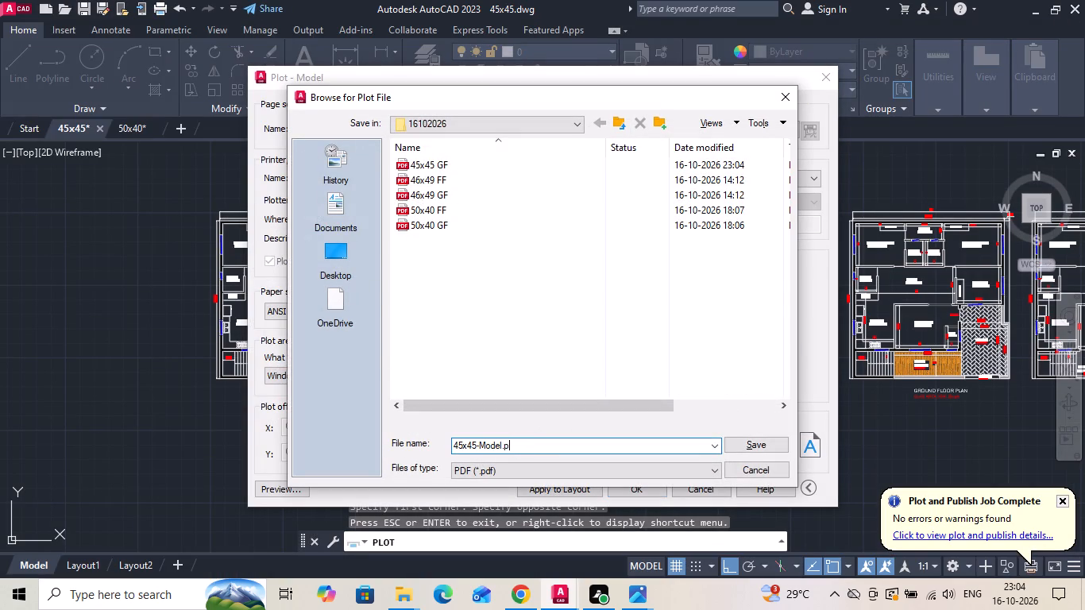
pyautogui.press('BackSpace')
pyautogui.press('BackSpace')
pyautogui.press('BackSpace')
pyautogui.press('BackSpace')
pyautogui.press('BackSpace')
pyautogui.press('BackSpace')
pyautogui.press('BackSpace')
pyautogui.press('BackSpace')
pyautogui.press('space')
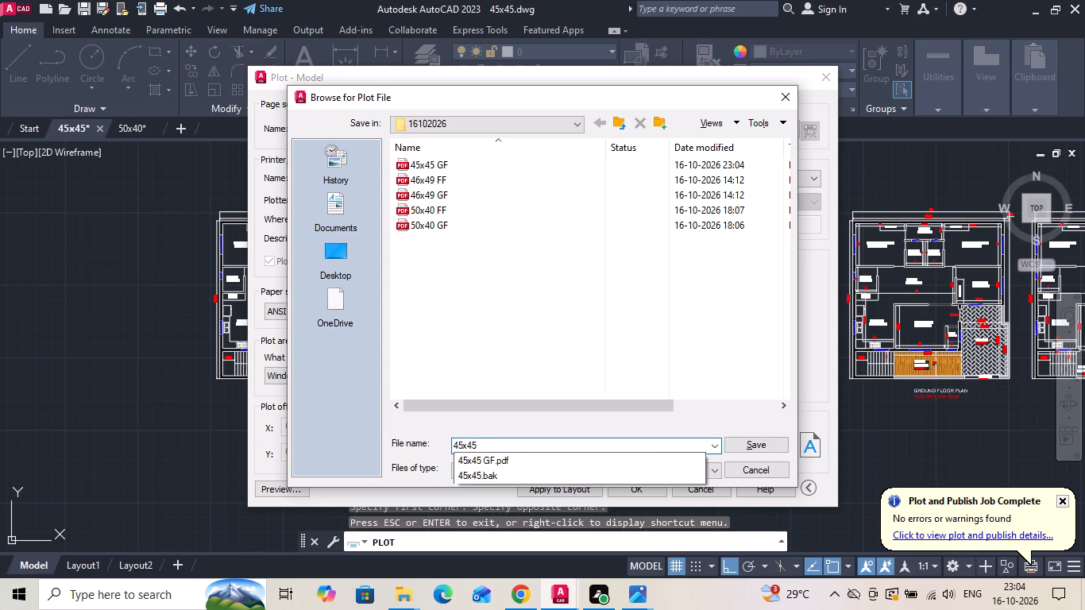
pyautogui.write('FF')
pyautogui.press('Return')
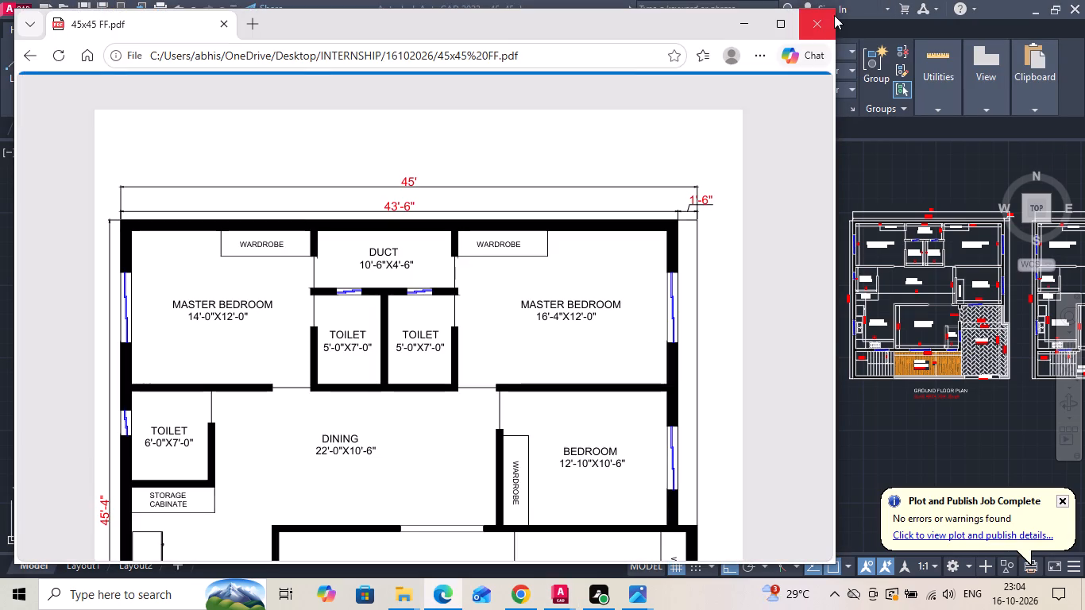
pyautogui.click(830, 21)
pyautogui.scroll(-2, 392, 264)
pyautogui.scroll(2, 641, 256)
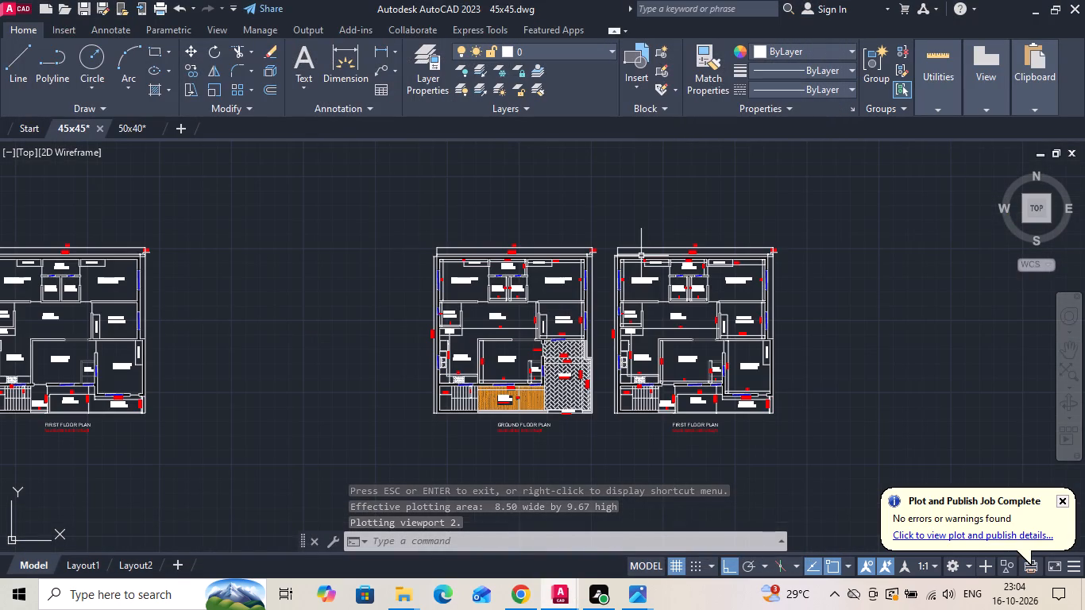
# Start a plot with the previous plot's setup, window the paired ground and first floor plans together with their titles, and preview the sheet.
pyautogui.write('PLOT')
pyautogui.press('space')
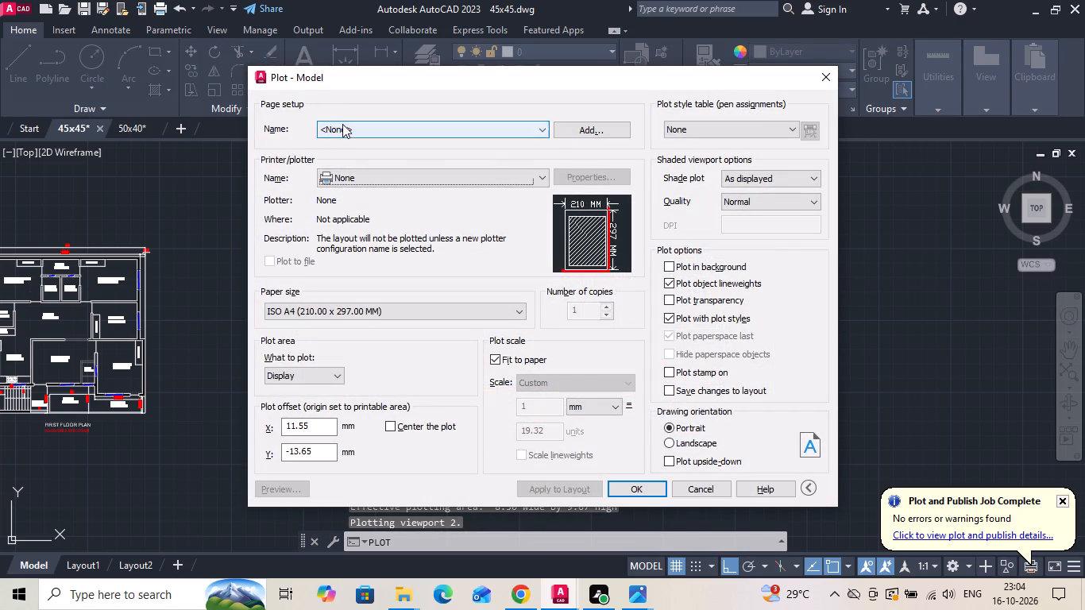
pyautogui.click(342, 124)
pyautogui.click(352, 148)
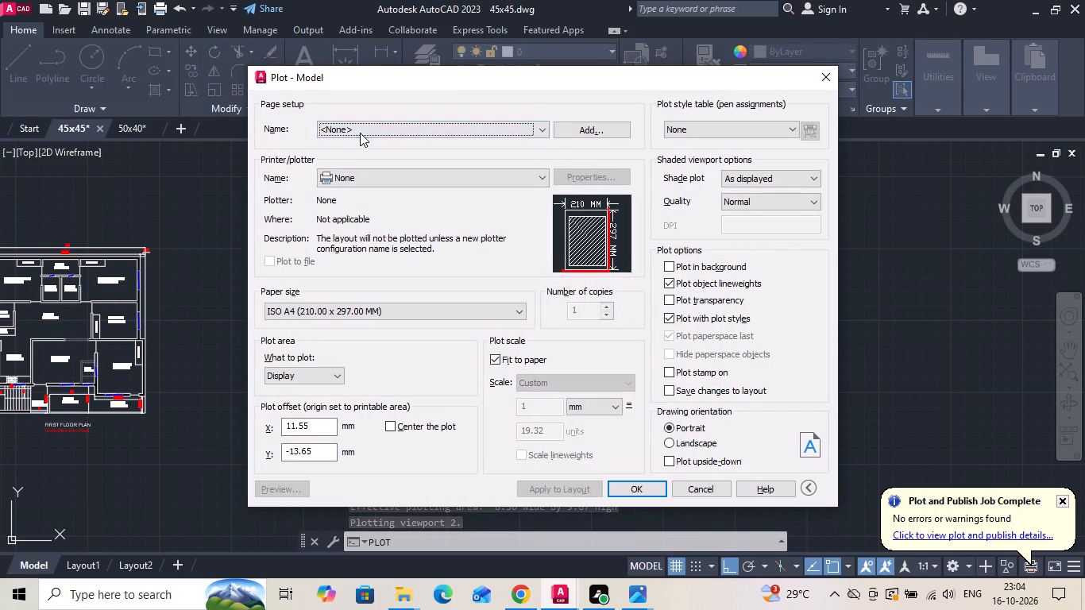
pyautogui.click(361, 132)
pyautogui.click(357, 158)
pyautogui.click(375, 376)
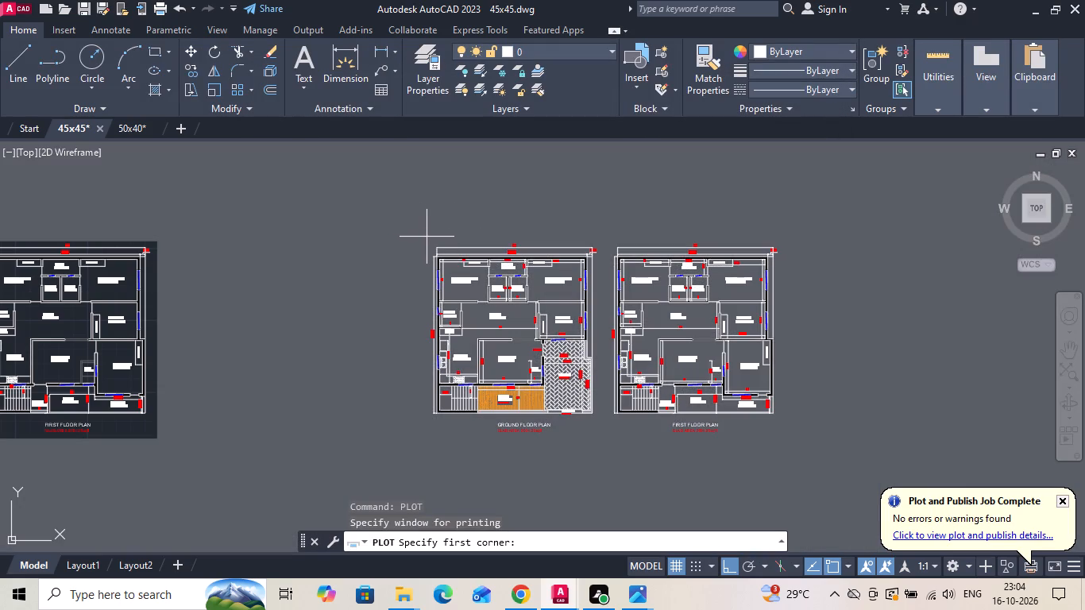
pyautogui.click(425, 235)
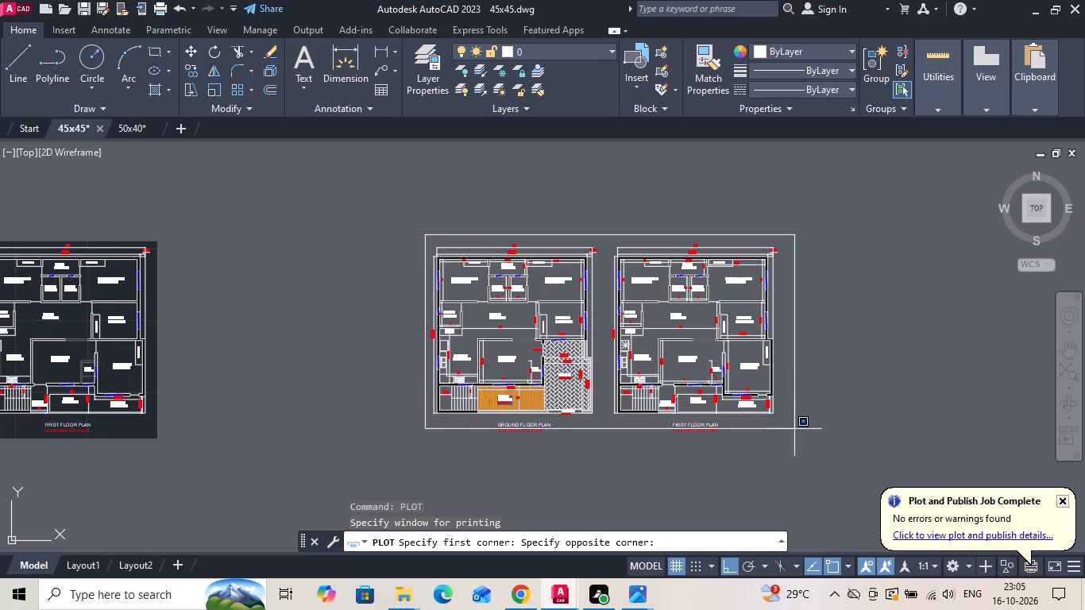
pyautogui.click(790, 438)
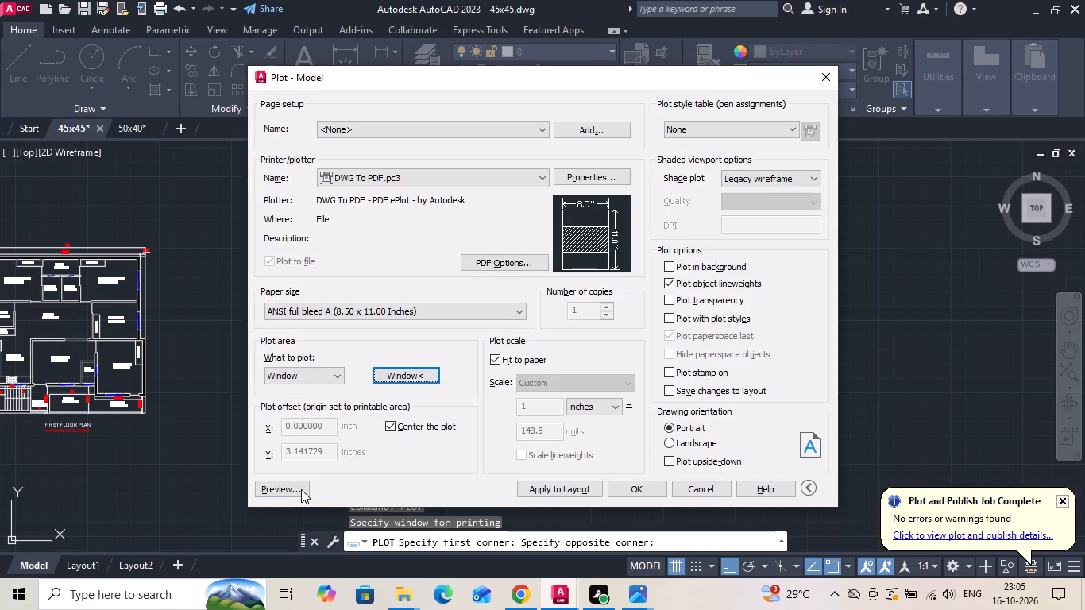
pyautogui.click(301, 489)
pyautogui.press('Return')
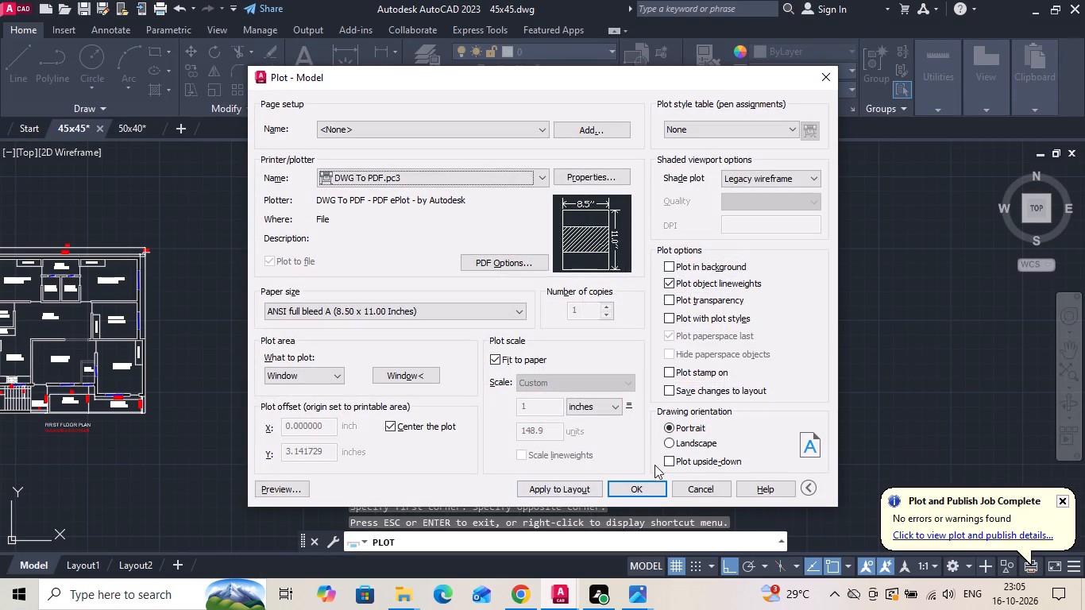
# Set the drawing orientation to landscape and preview the combined plans sheet again.
pyautogui.click(670, 444)
pyautogui.click(294, 489)
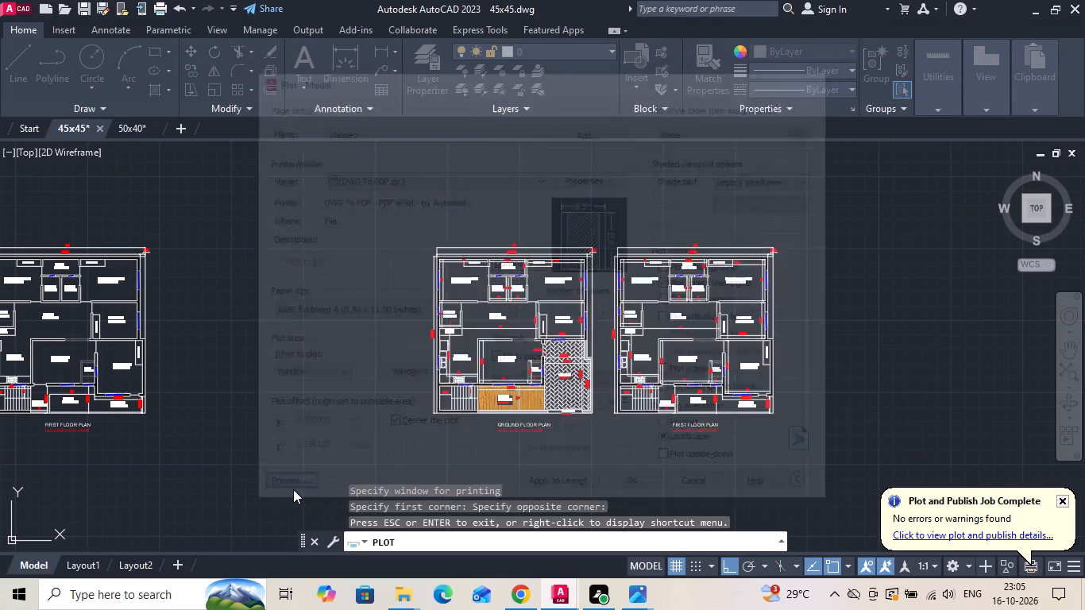
pyautogui.press('Return')
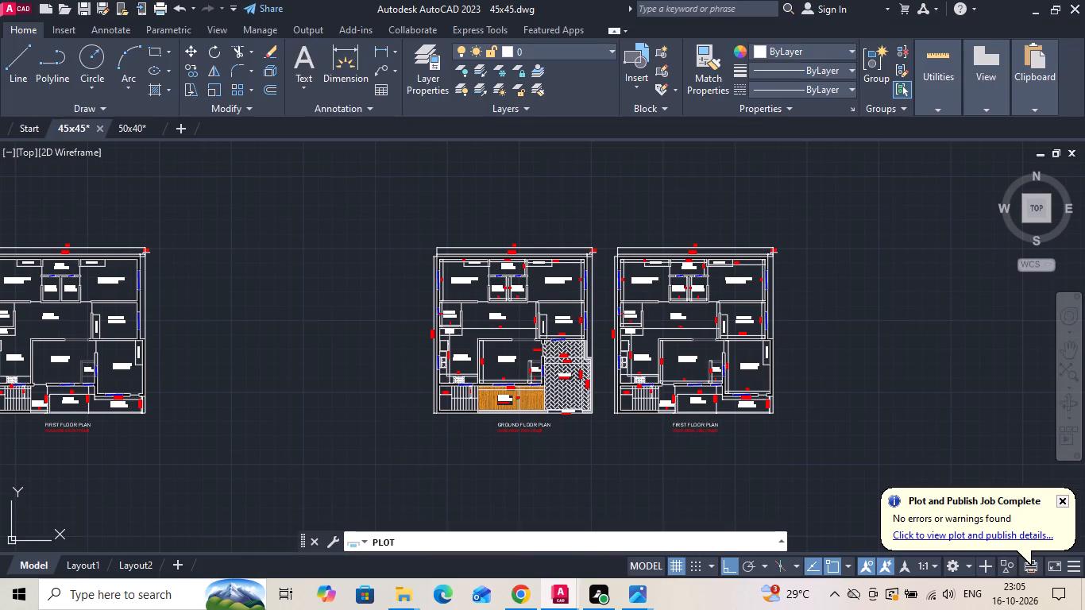
# Plot the combined plans sheet to a PDF named "45x45 PLAN" in the folder 16102026.
pyautogui.click(623, 489)
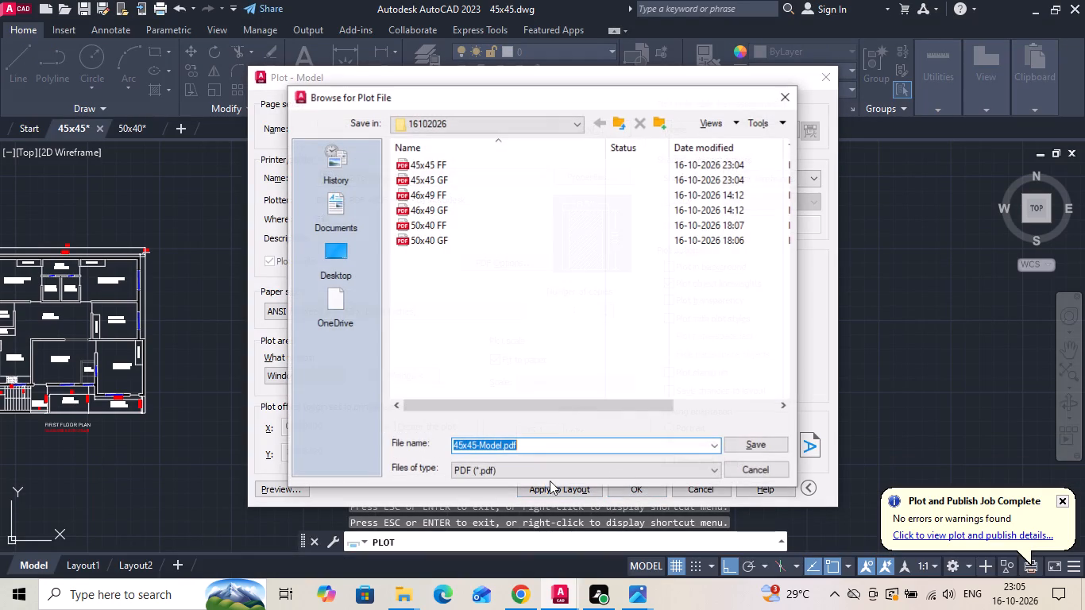
pyautogui.click(550, 448)
pyautogui.press('BackSpace')
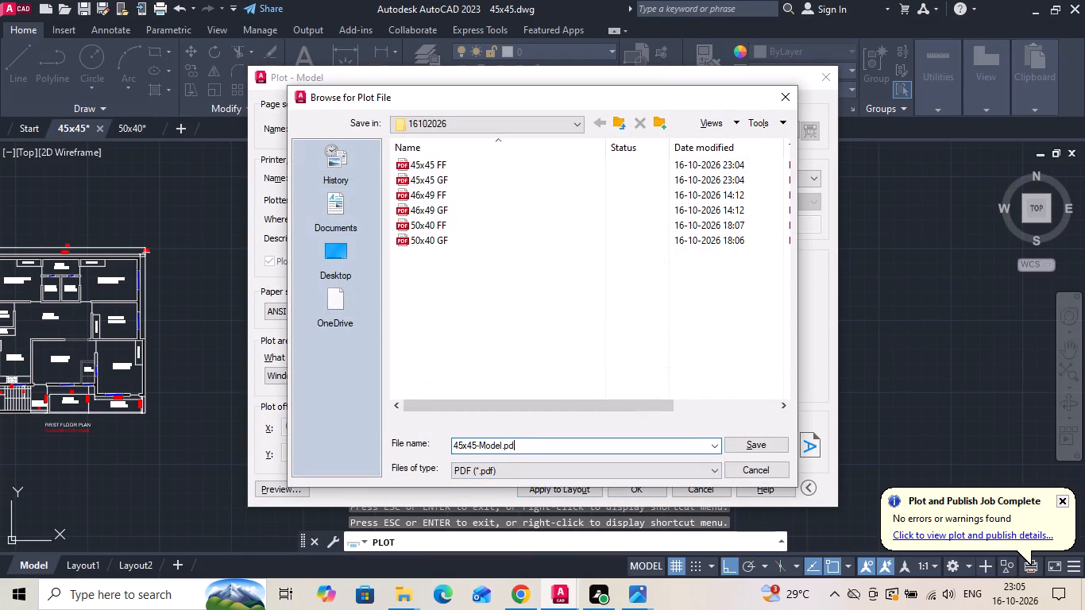
pyautogui.press('BackSpace')
pyautogui.press('BackSpace')
pyautogui.press('BackSpace')
pyautogui.press('BackSpace')
pyautogui.press('BackSpace')
pyautogui.press('BackSpace')
pyautogui.press('BackSpace')
pyautogui.press('BackSpace')
pyautogui.press('BackSpace')
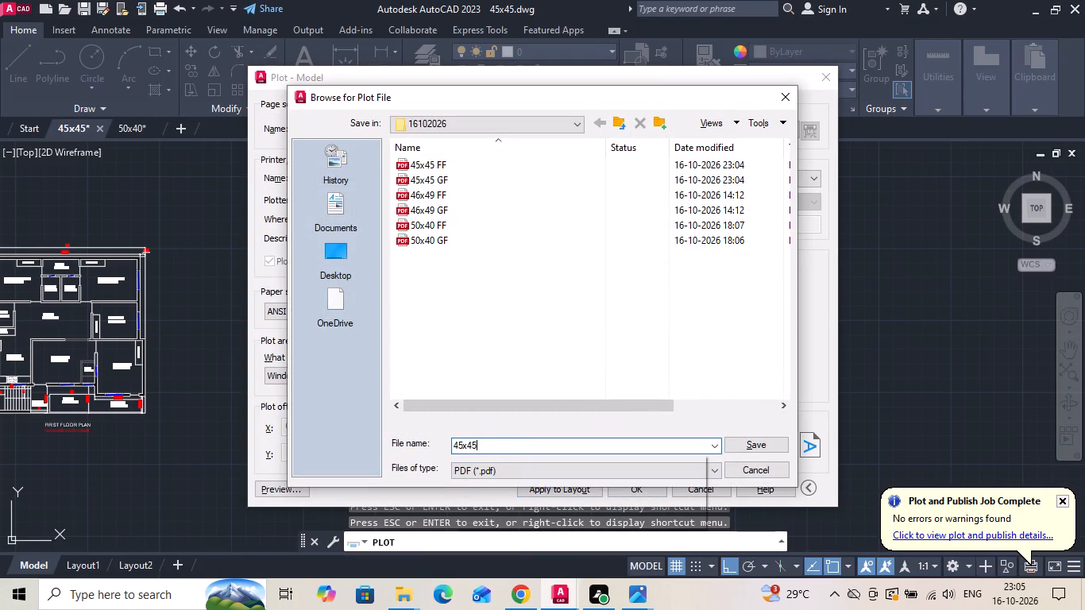
pyautogui.press('space')
pyautogui.write('PLAN')
pyautogui.press('Return')
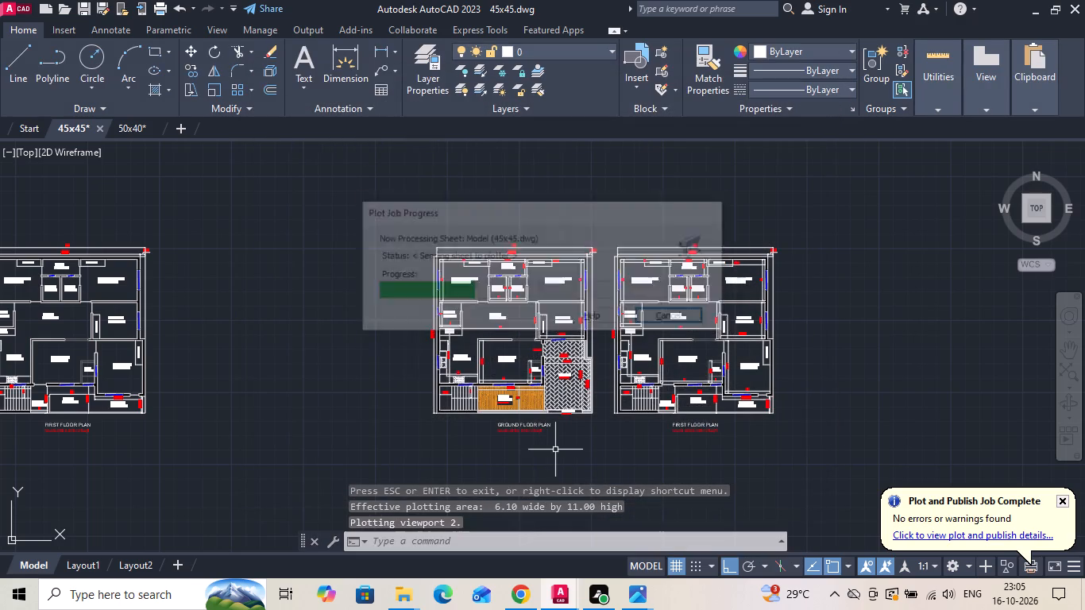
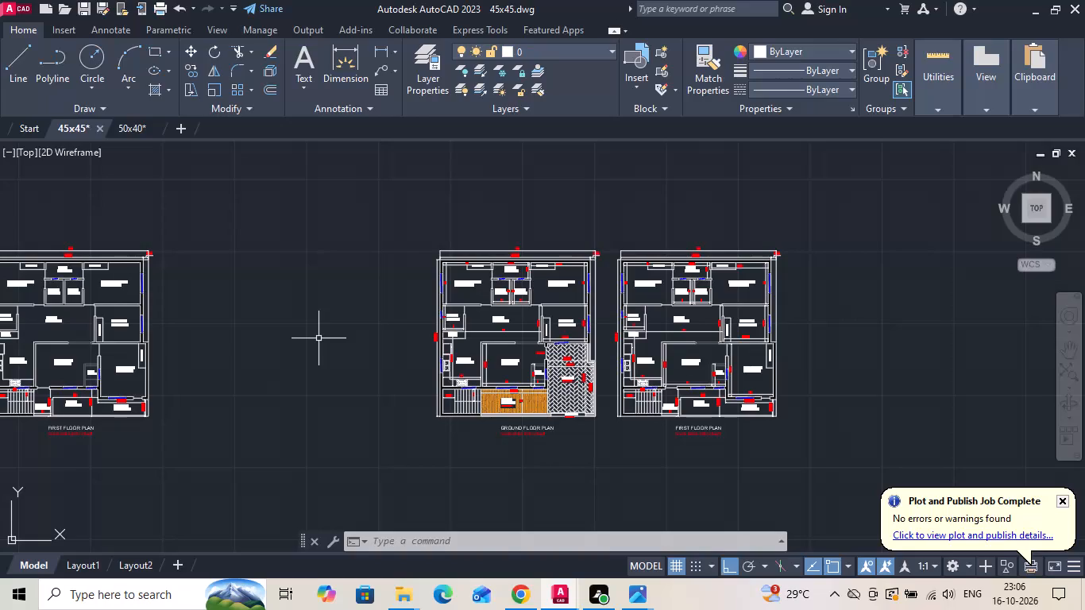
# Save the 45x45 drawing under its existing file name.
pyautogui.hotkey('ctrl', 's')
pyautogui.hotkey('ctrl', 's')
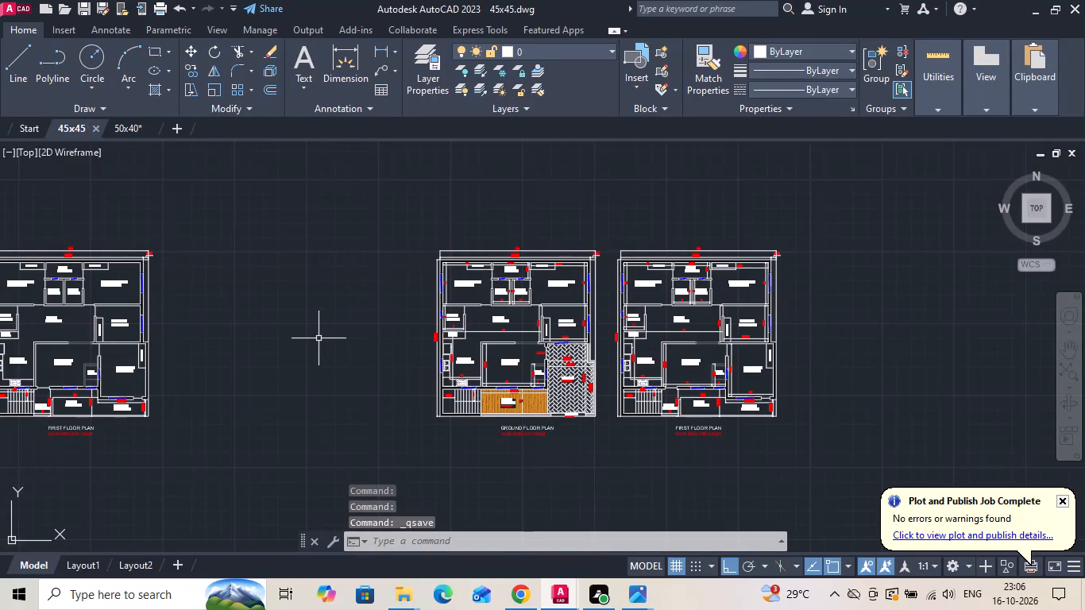
pyautogui.moveTo(319, 338); pyautogui.dragTo(322, 320)
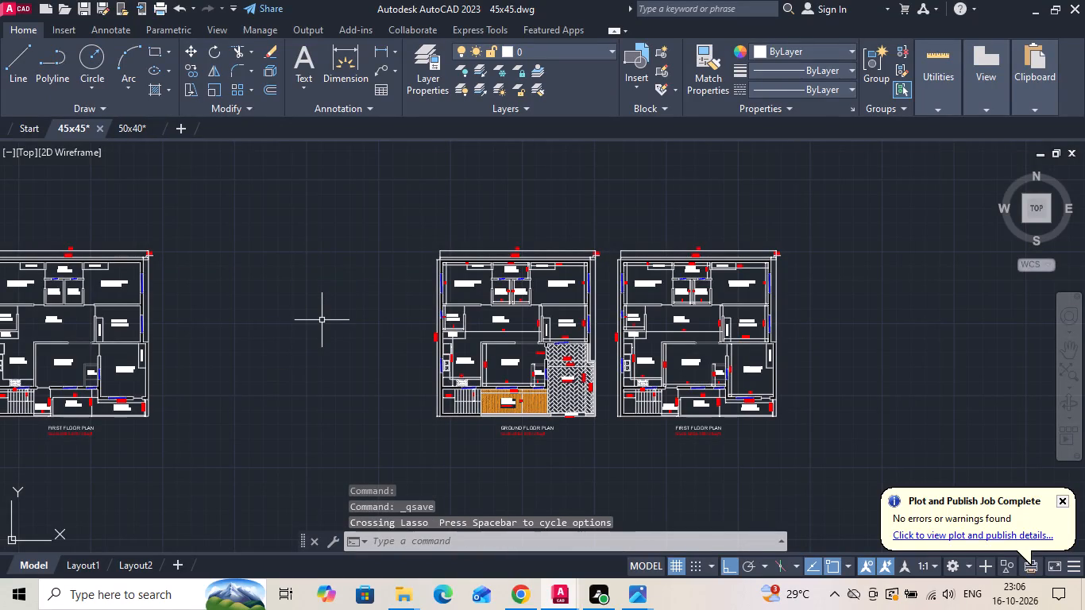
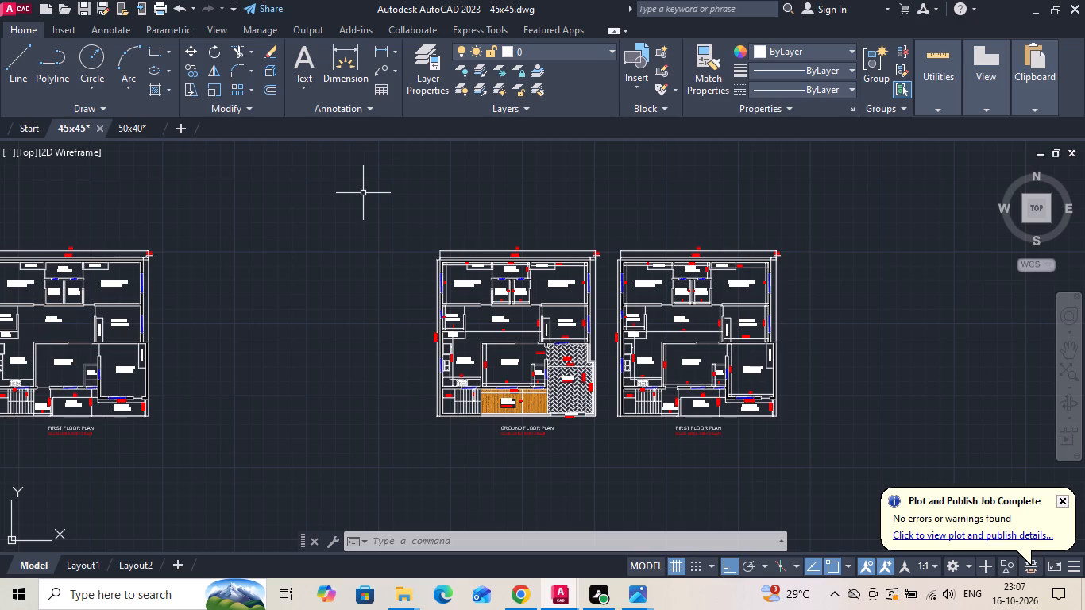
# Save the 45x45 drawing again after the plot job.
pyautogui.press('Escape')
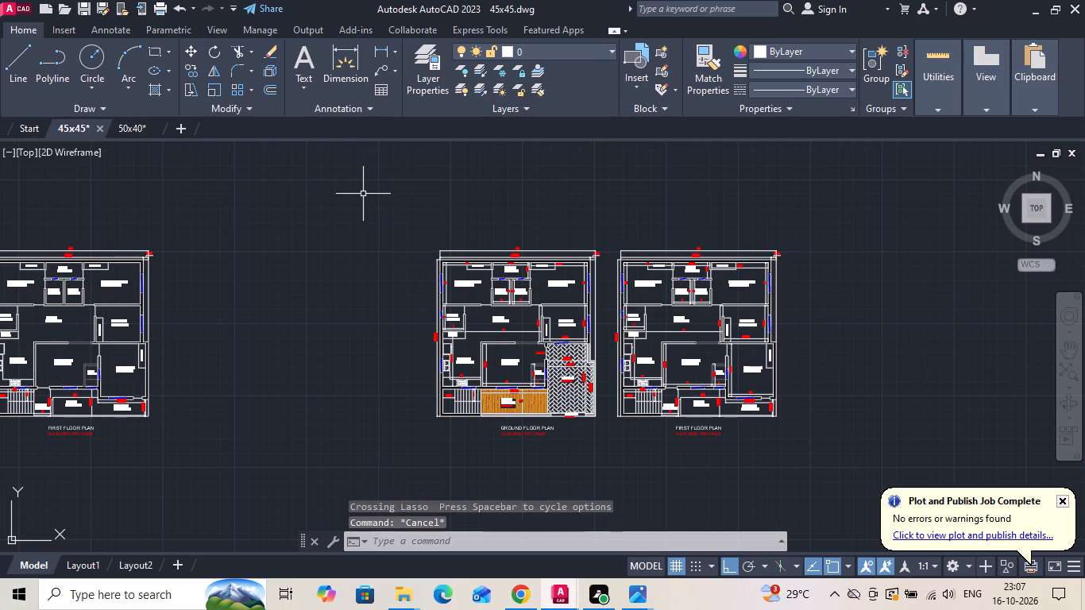
pyautogui.hotkey('ctrl', 's')
pyautogui.hotkey('ctrl', 's')
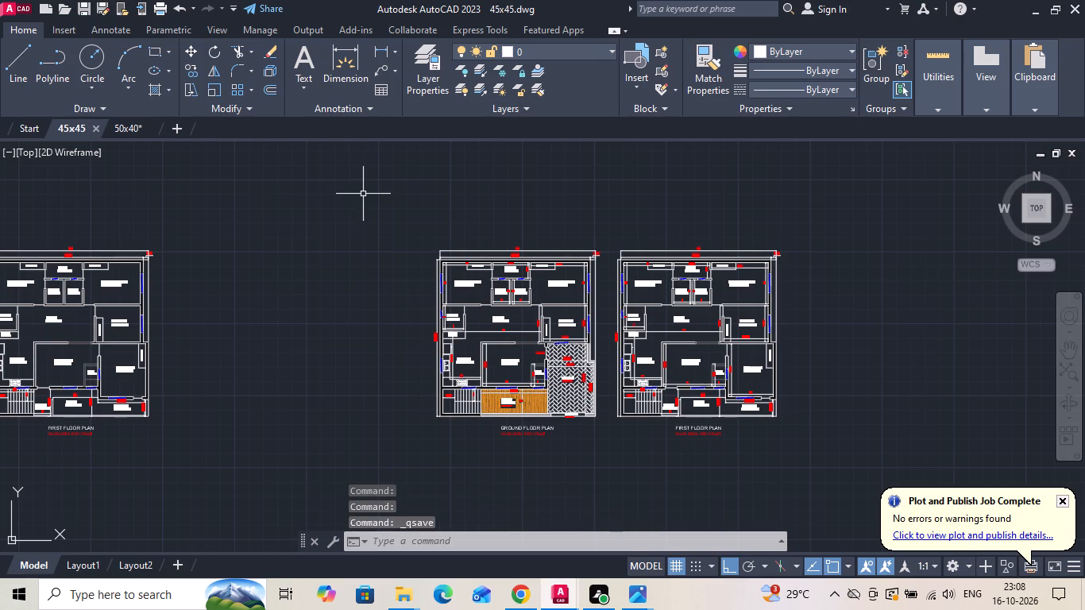
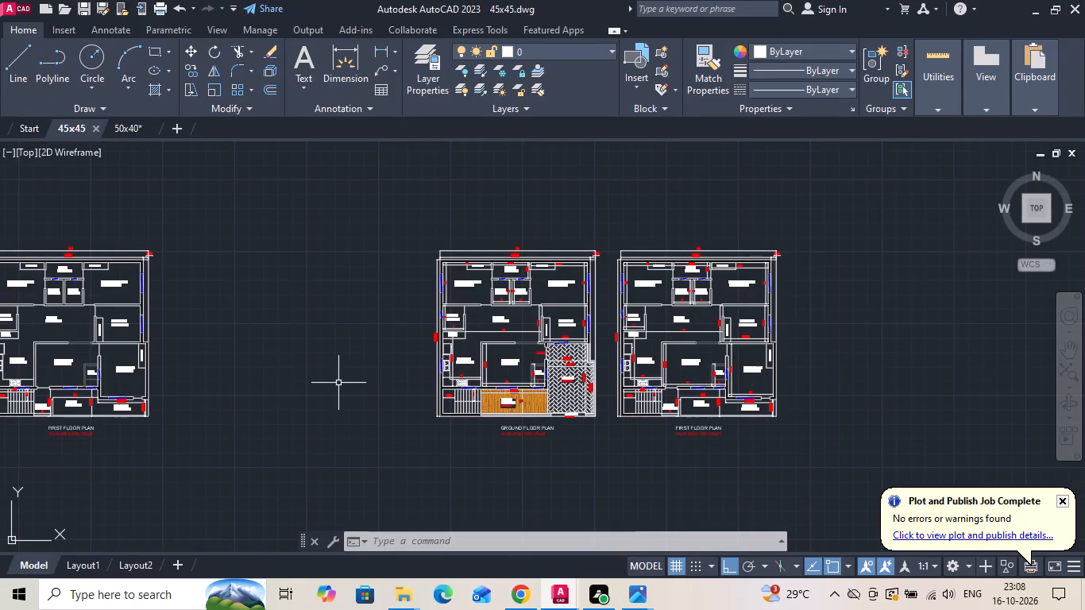
# Inspect the ground floor plan around the kitchen and living room, and dismiss the plot job notification.
pyautogui.moveTo(338, 383); pyautogui.dragTo(343, 396, button='middle')
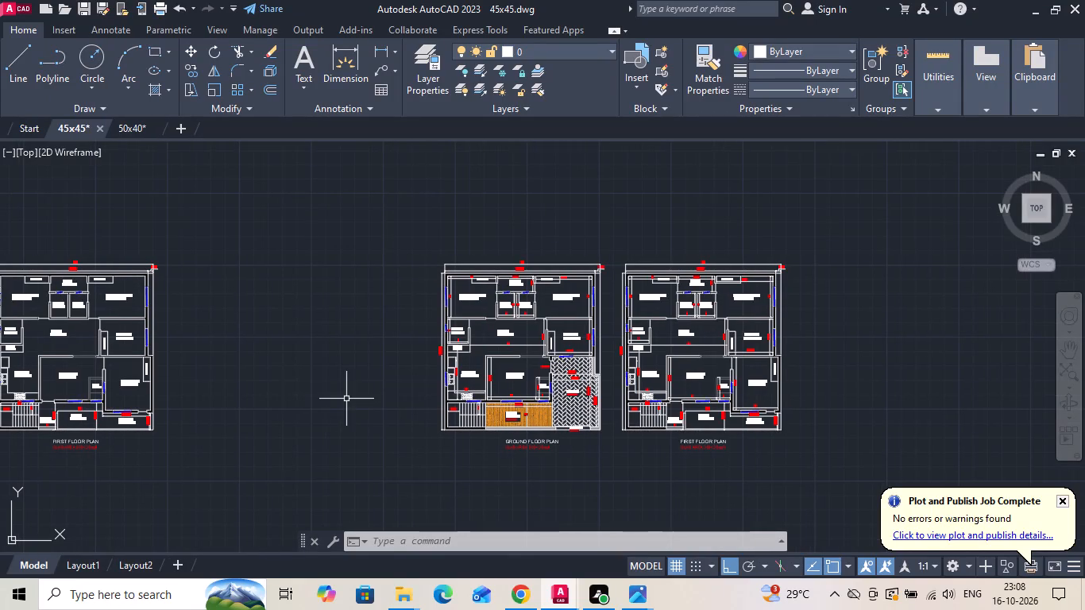
pyautogui.scroll(2, 346, 399)
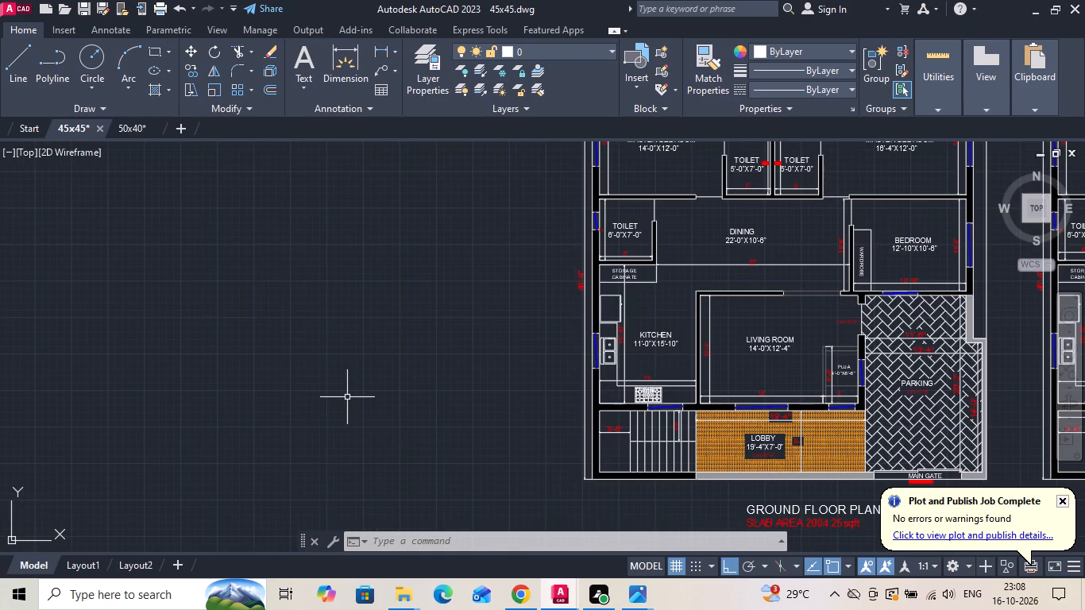
pyautogui.scroll(2, 641, 331)
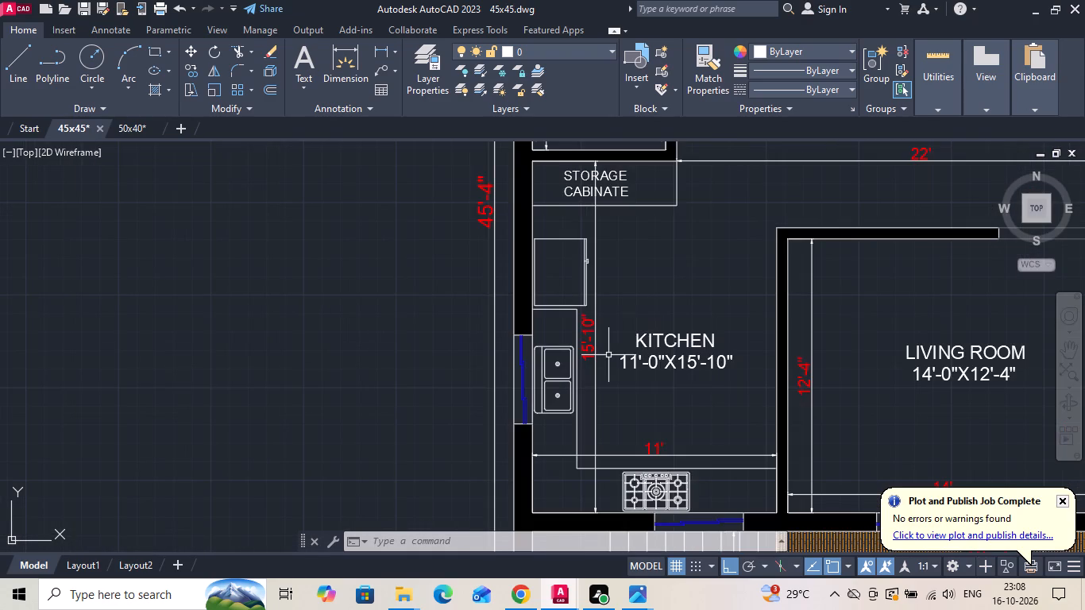
pyautogui.scroll(-2, 606, 358)
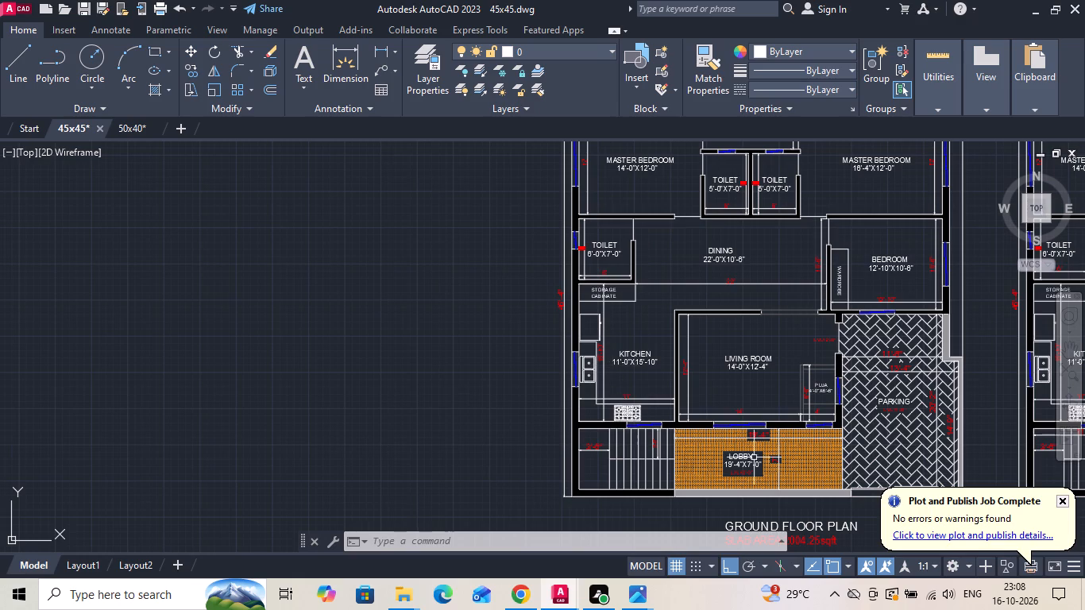
pyautogui.click(1066, 500)
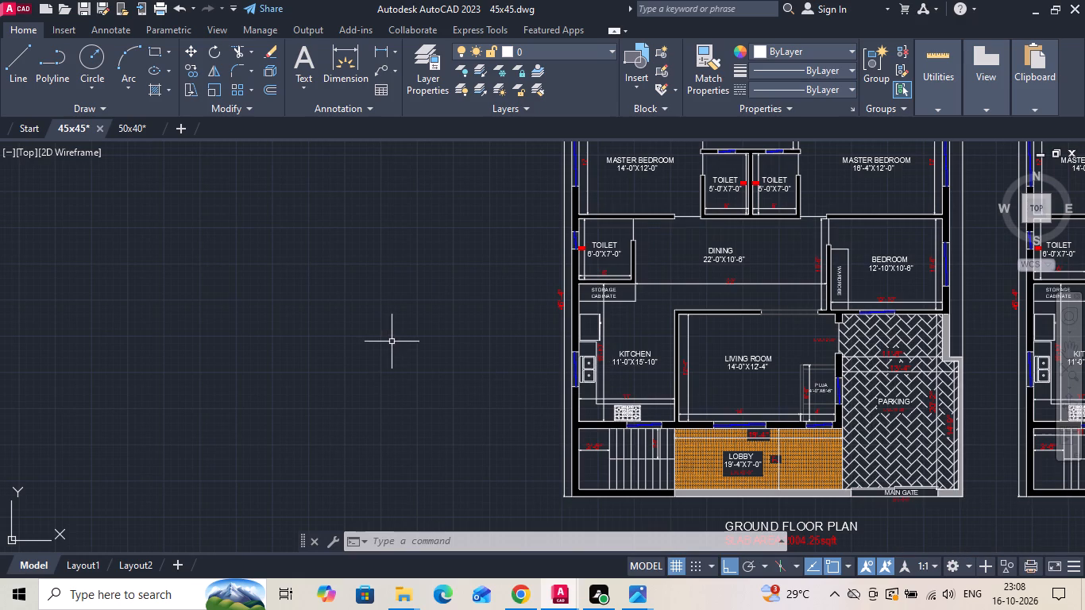
pyautogui.scroll(-1, 392, 342)
pyautogui.moveTo(419, 376); pyautogui.dragTo(423, 350, button='middle')
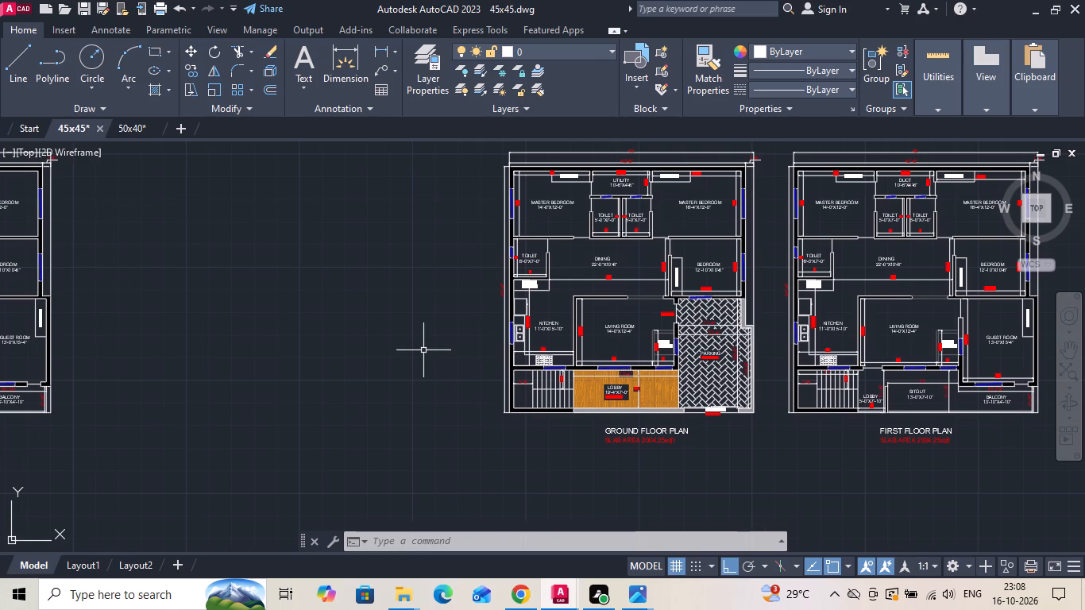